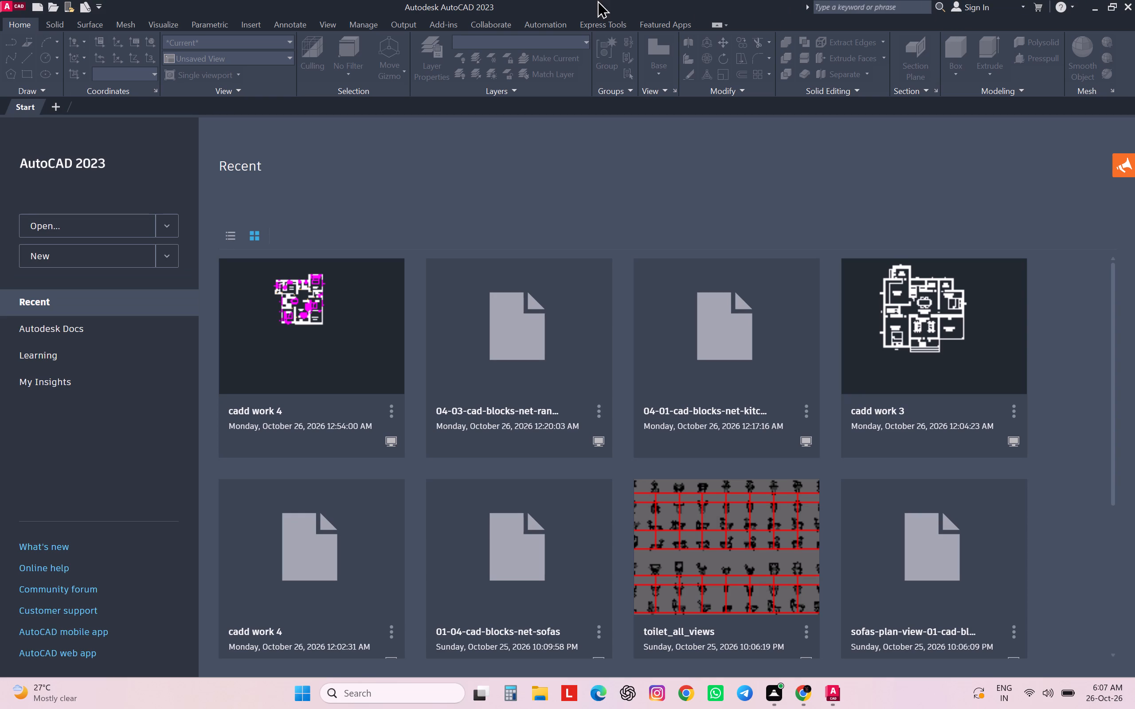
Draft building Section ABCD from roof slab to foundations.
Create a new blank drawing.
click(100, 267)
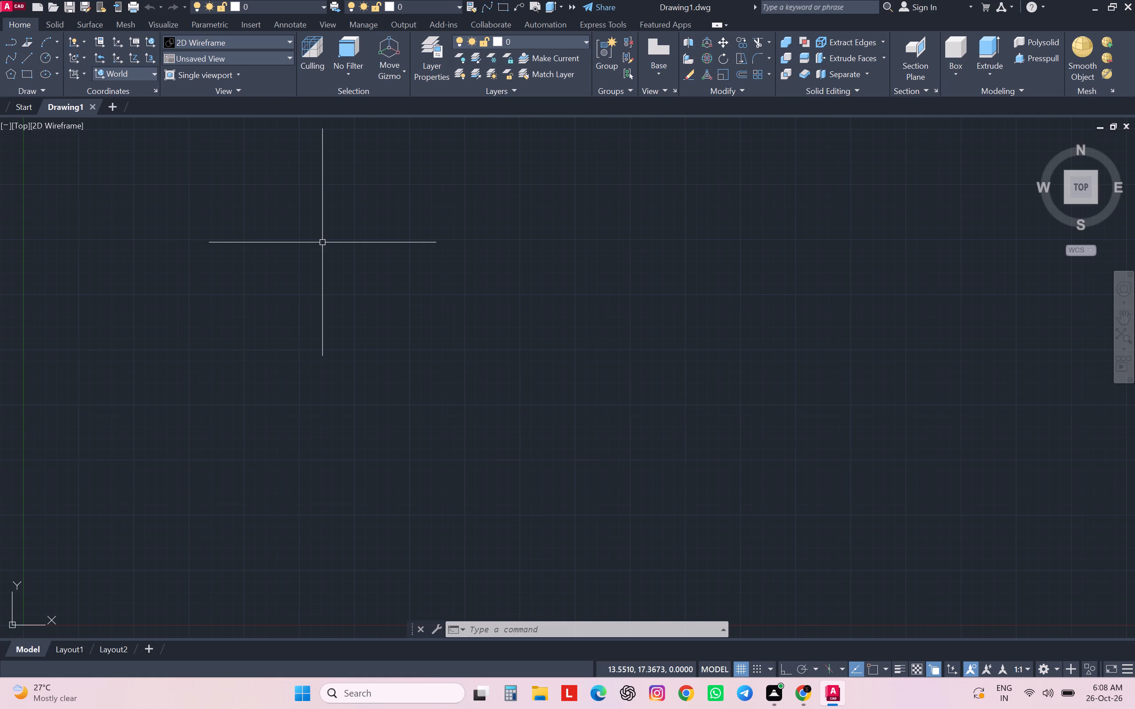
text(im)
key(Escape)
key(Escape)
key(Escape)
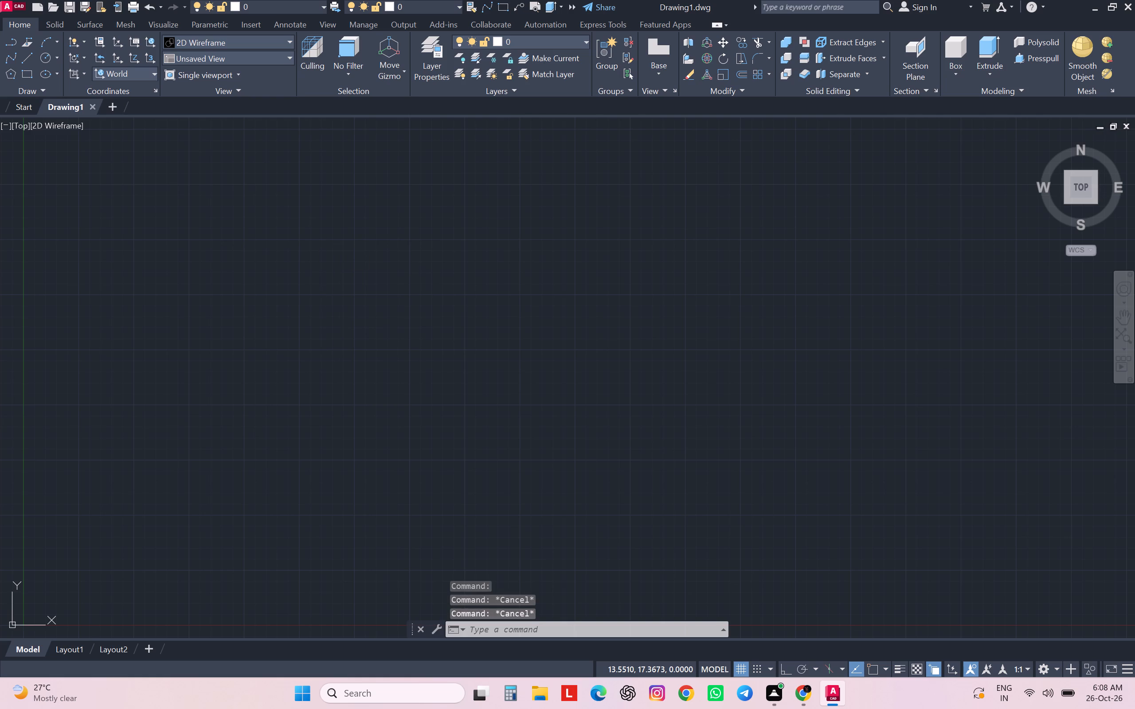
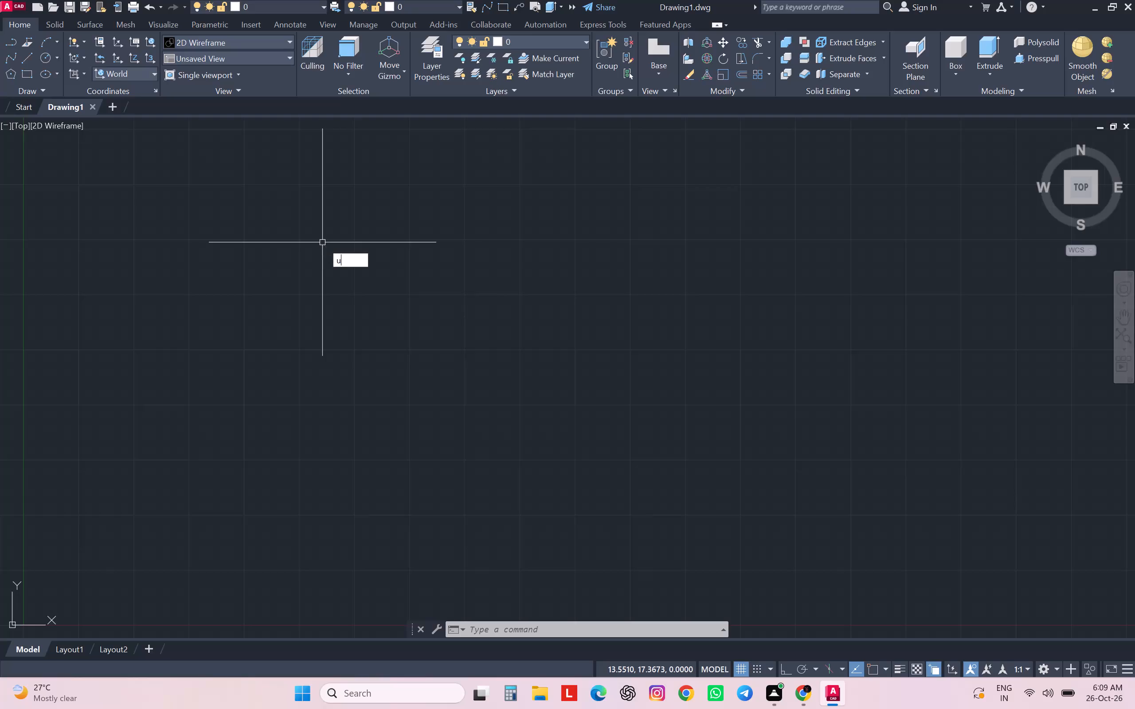
Configure the drawing units with a length precision of 0.00 and centimeters as the insertion scale.
key(Return)
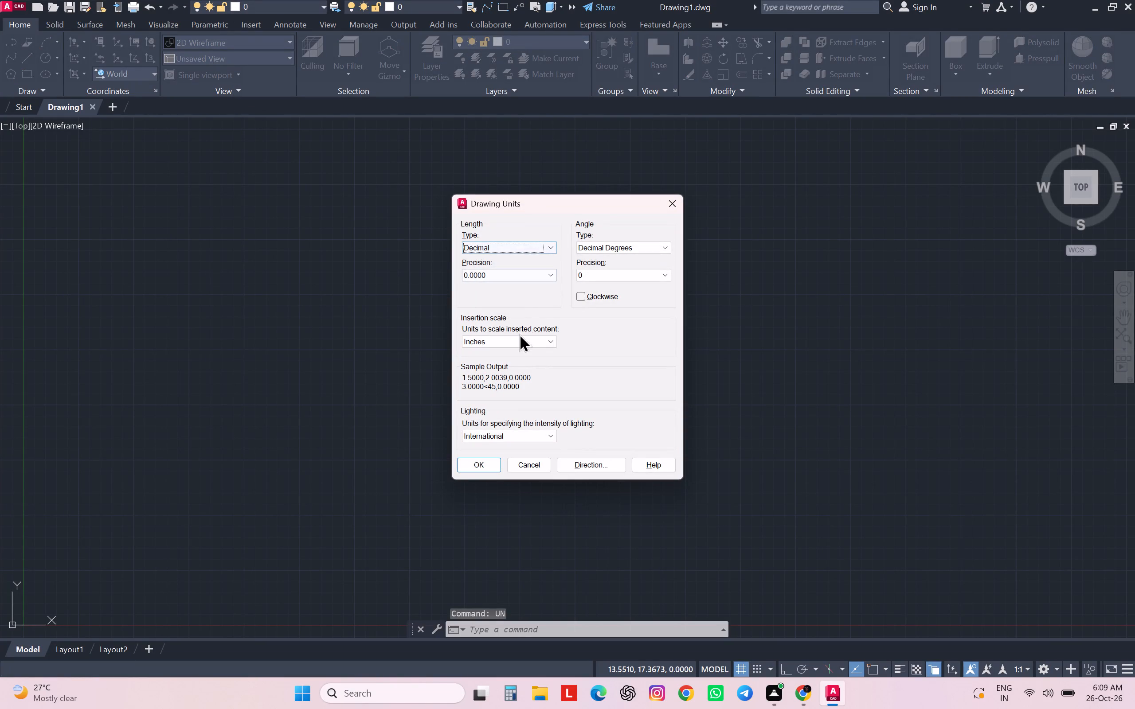
click(548, 339)
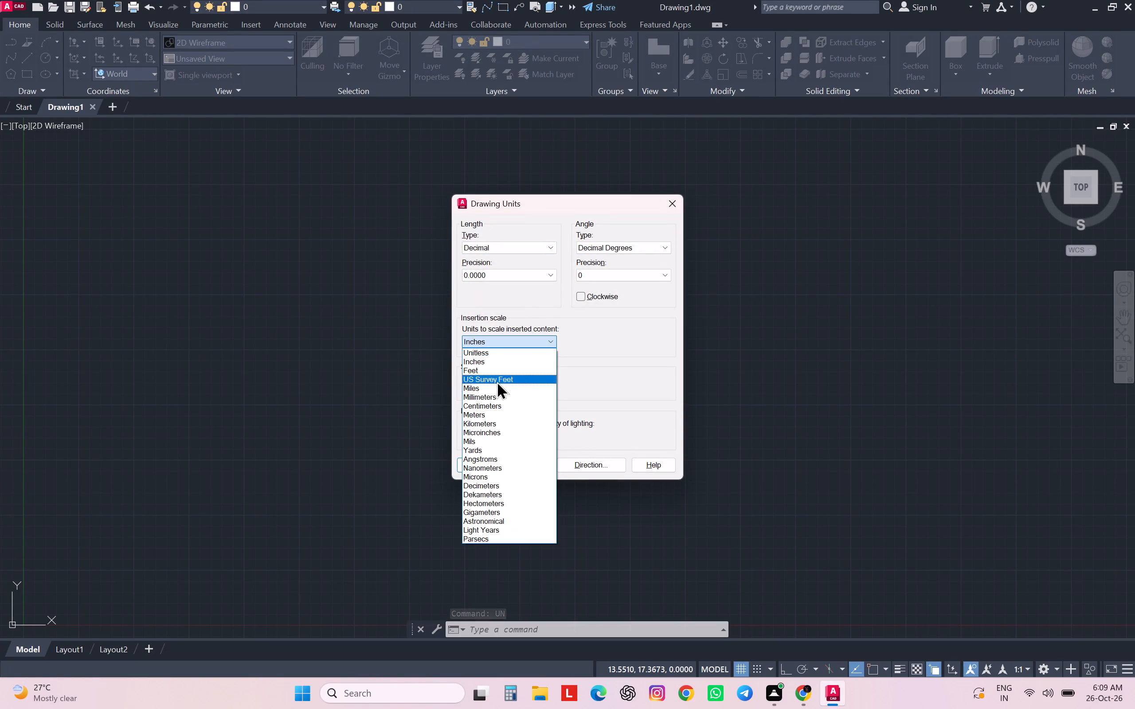
click(490, 408)
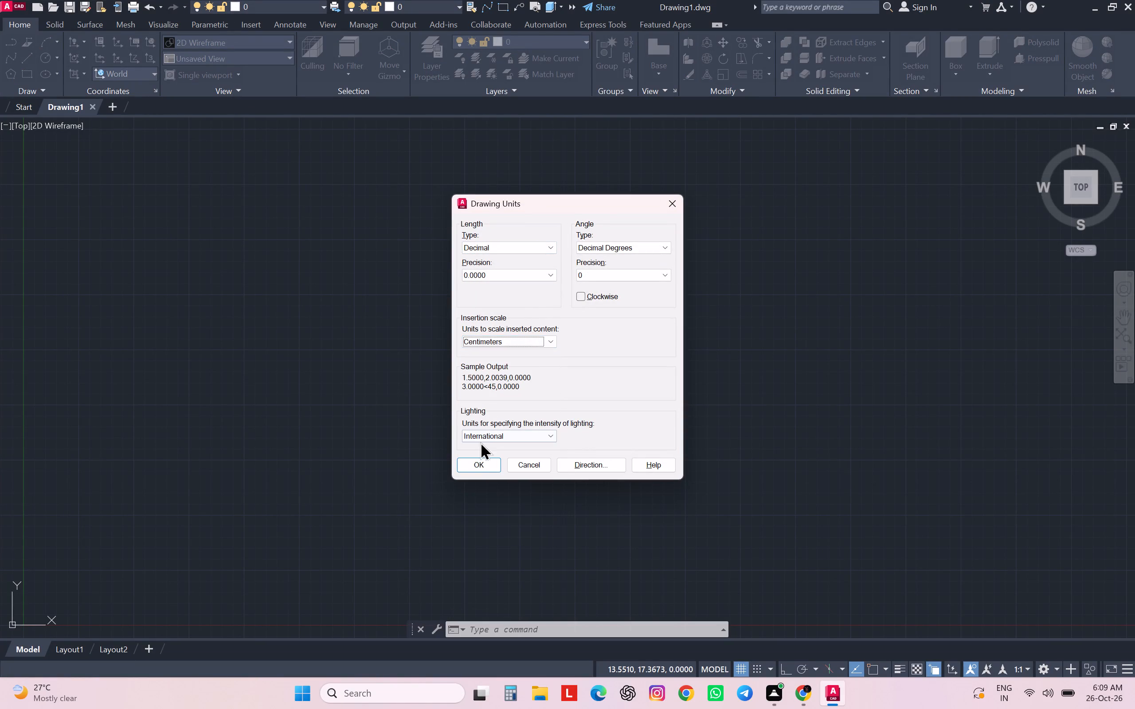
click(550, 269)
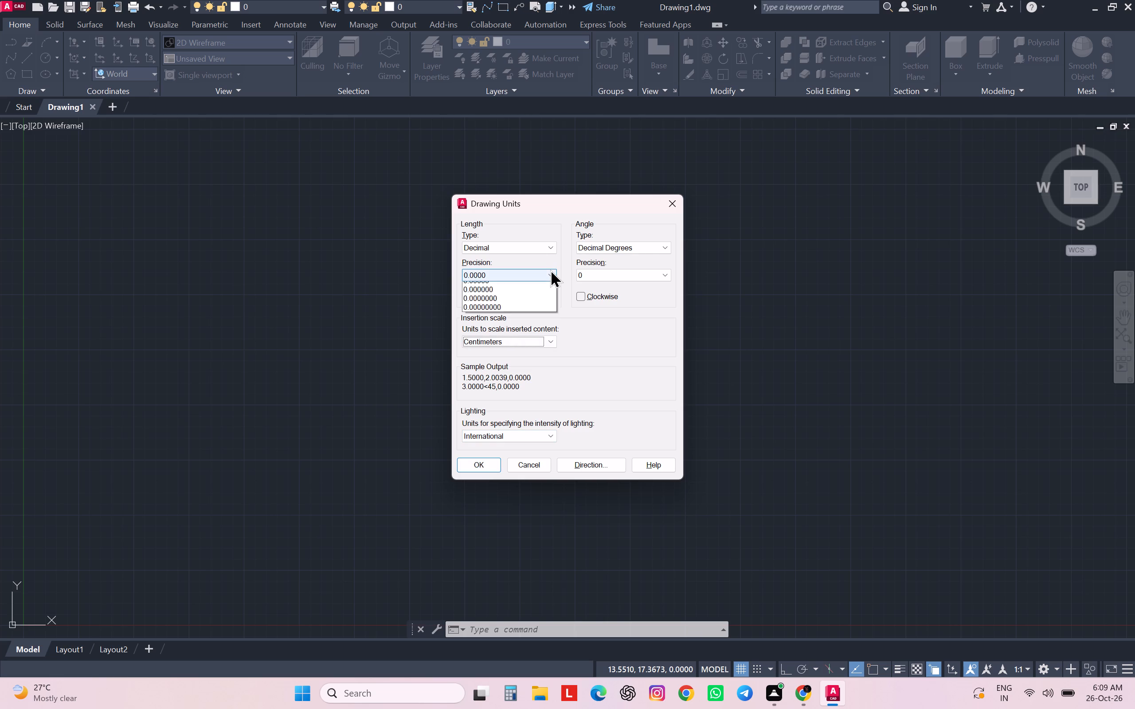
click(489, 305)
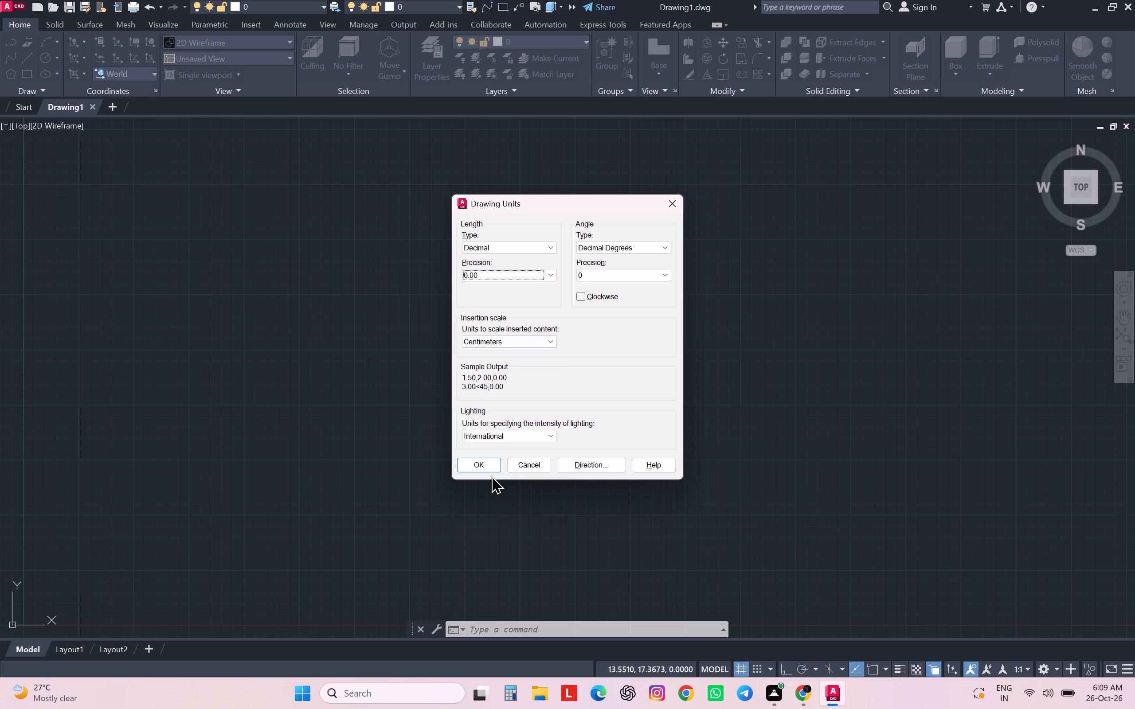
click(485, 465)
Draw a vertical line 465 long upward from a point near the origin, with Ortho mode turned on.
scroll(605, 231, down, 1)
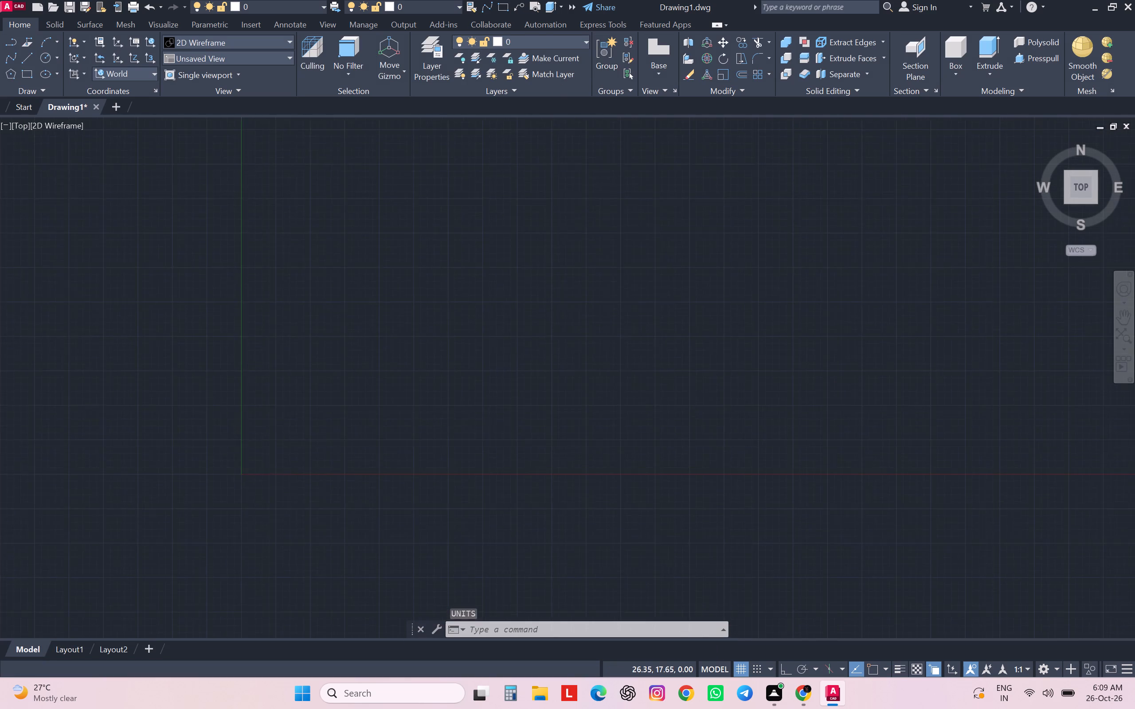
scroll(605, 231, down, 1)
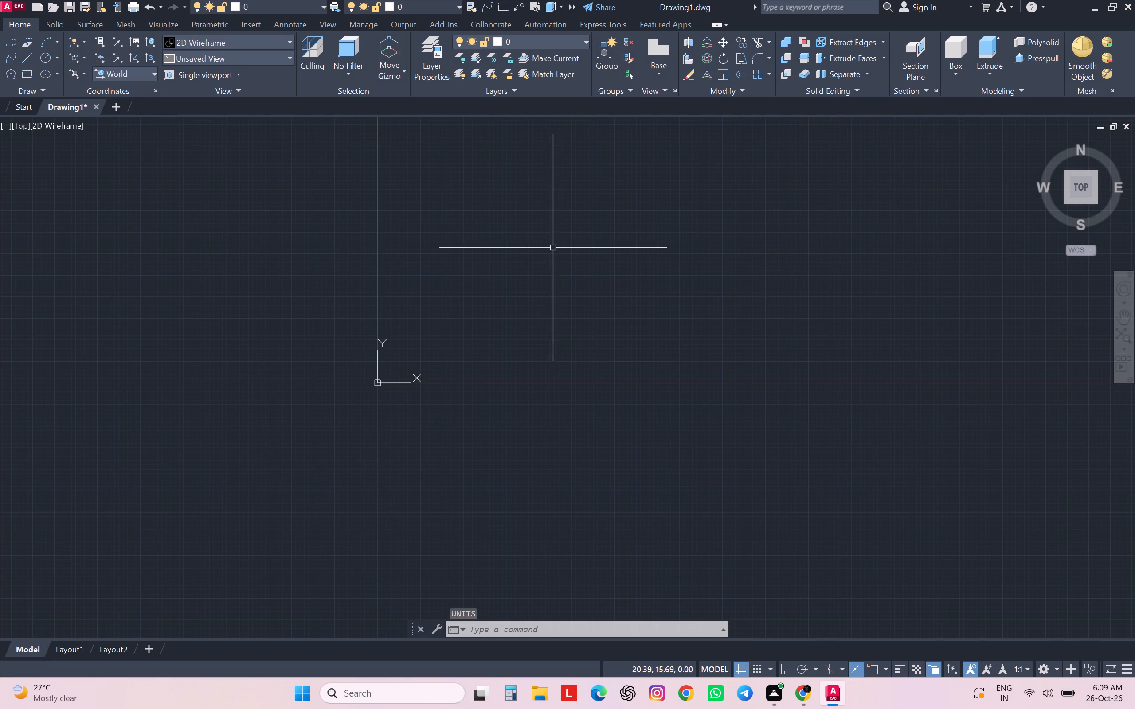
key(l)
key(Return)
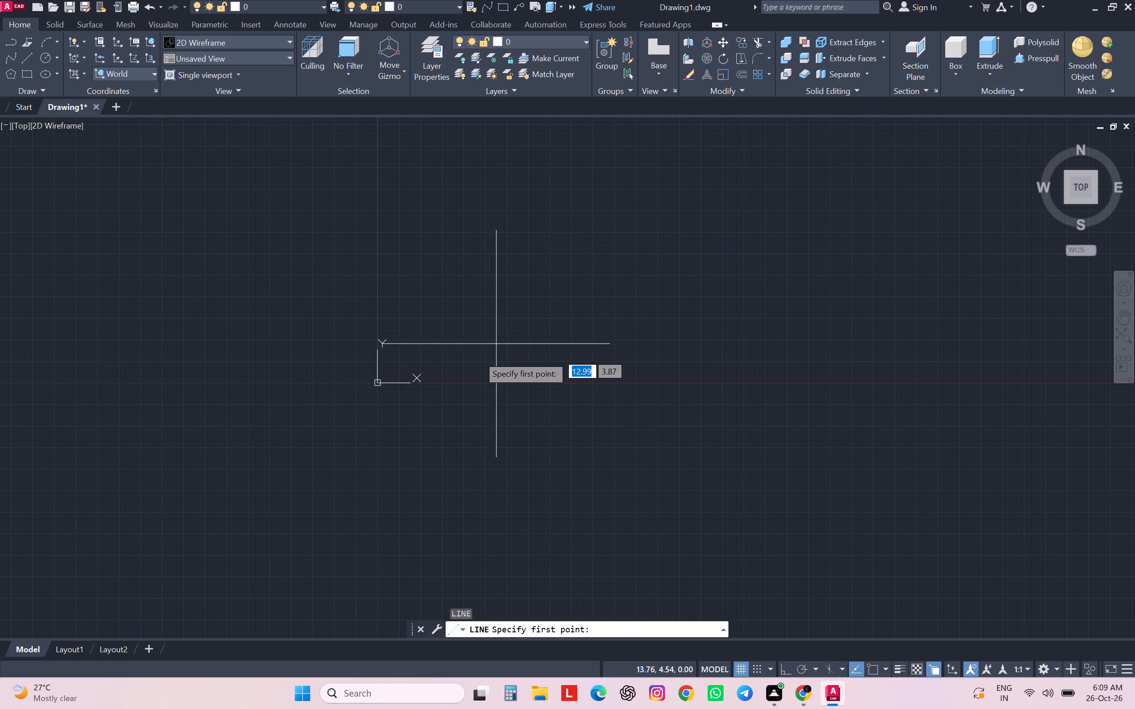
click(434, 357)
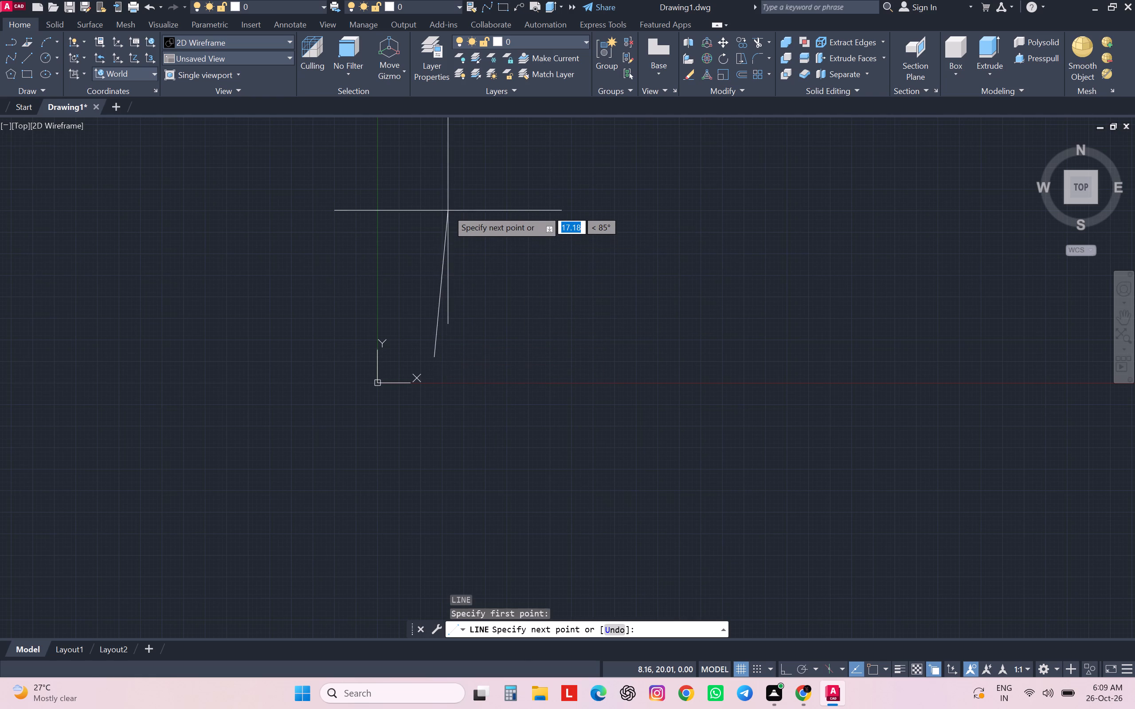
key(F8)
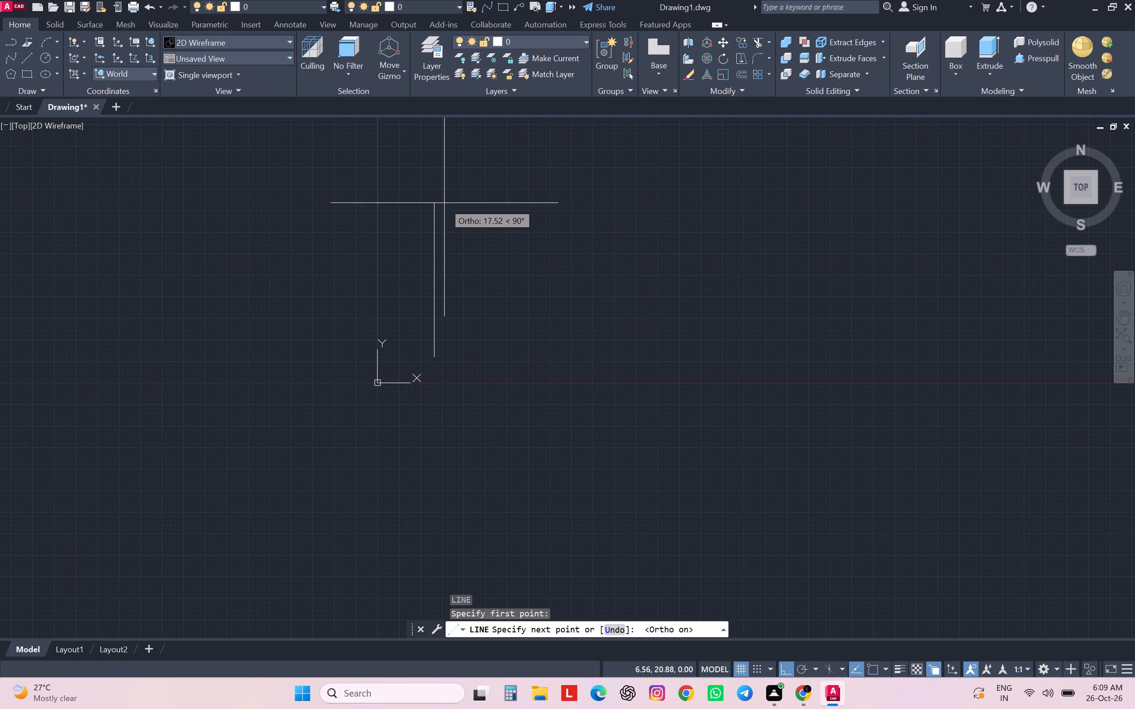
text(465)
key(Return)
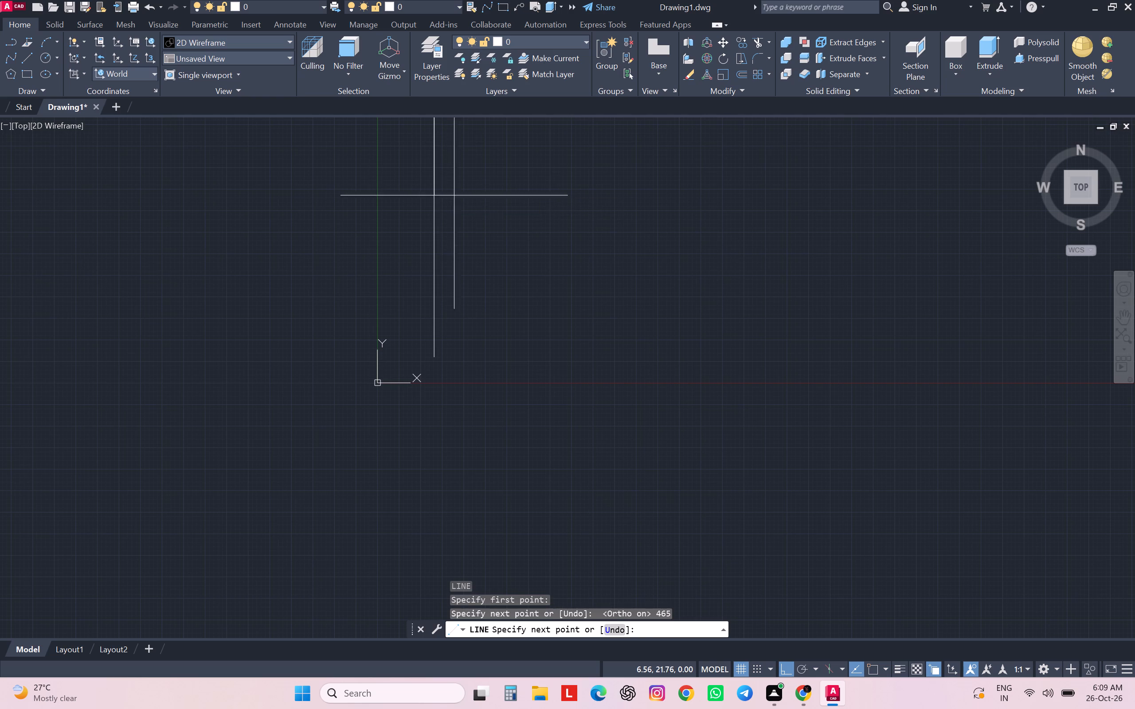
Draw a second segment about 449 long straight back down over the 465 line, and end the Line command.
scroll(599, 354, down, 3)
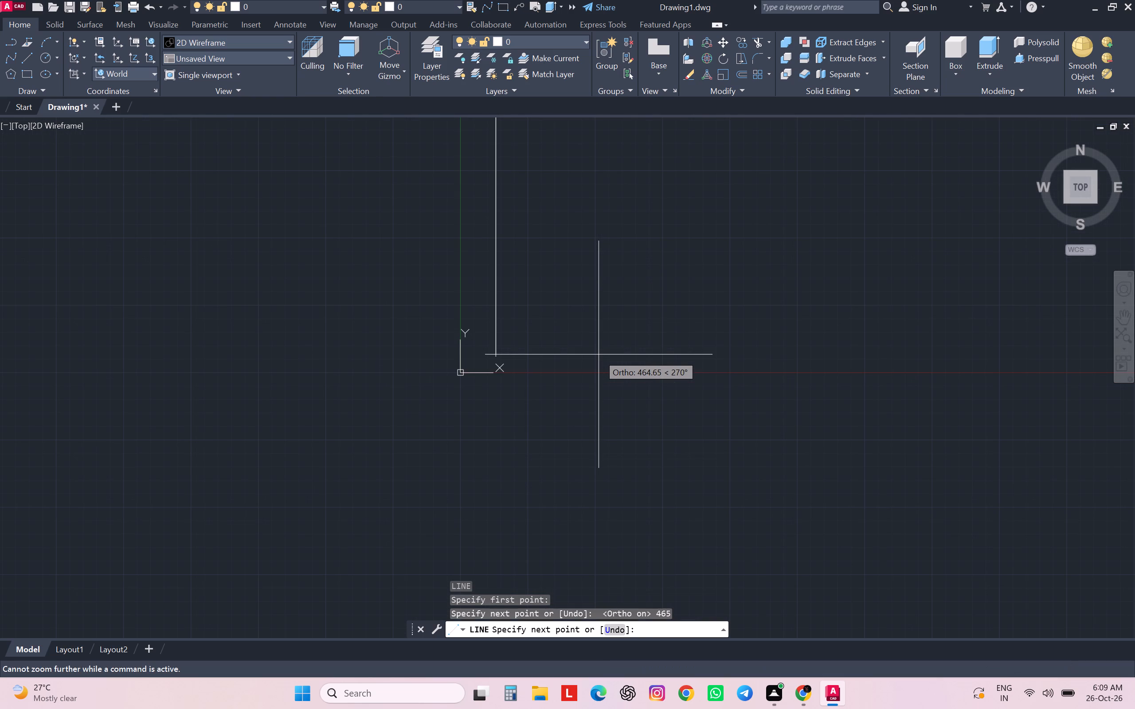
middle_drag(598, 354, 563, 398)
scroll(598, 354, down, 1)
scroll(563, 398, up, 1)
scroll(563, 397, down, 6)
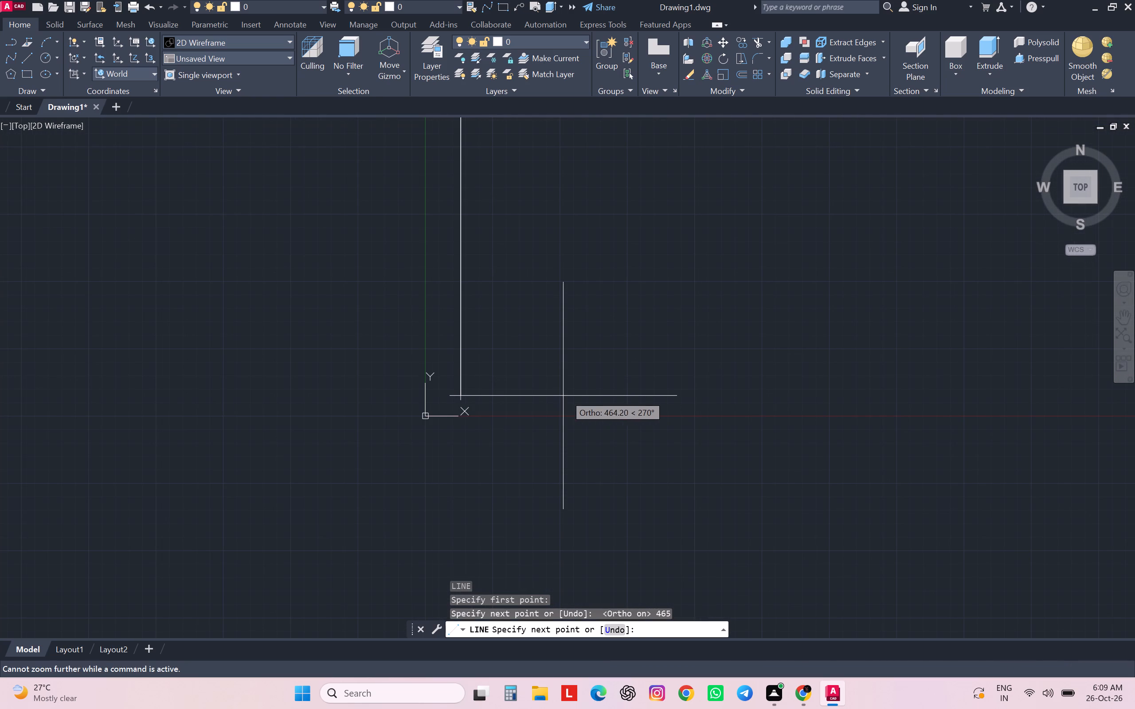
scroll(644, 371, down, 7)
middle_drag(592, 309, 567, 340)
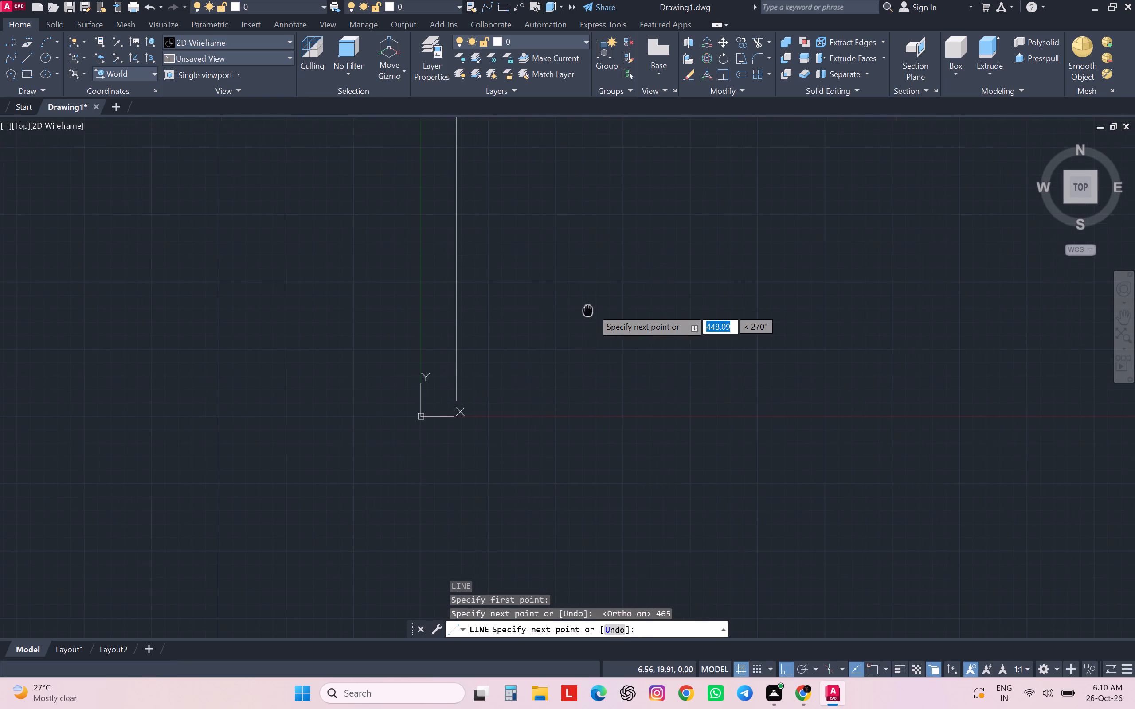
middle_drag(567, 340, 391, 495)
scroll(453, 438, down, 1)
scroll(390, 498, up, 1)
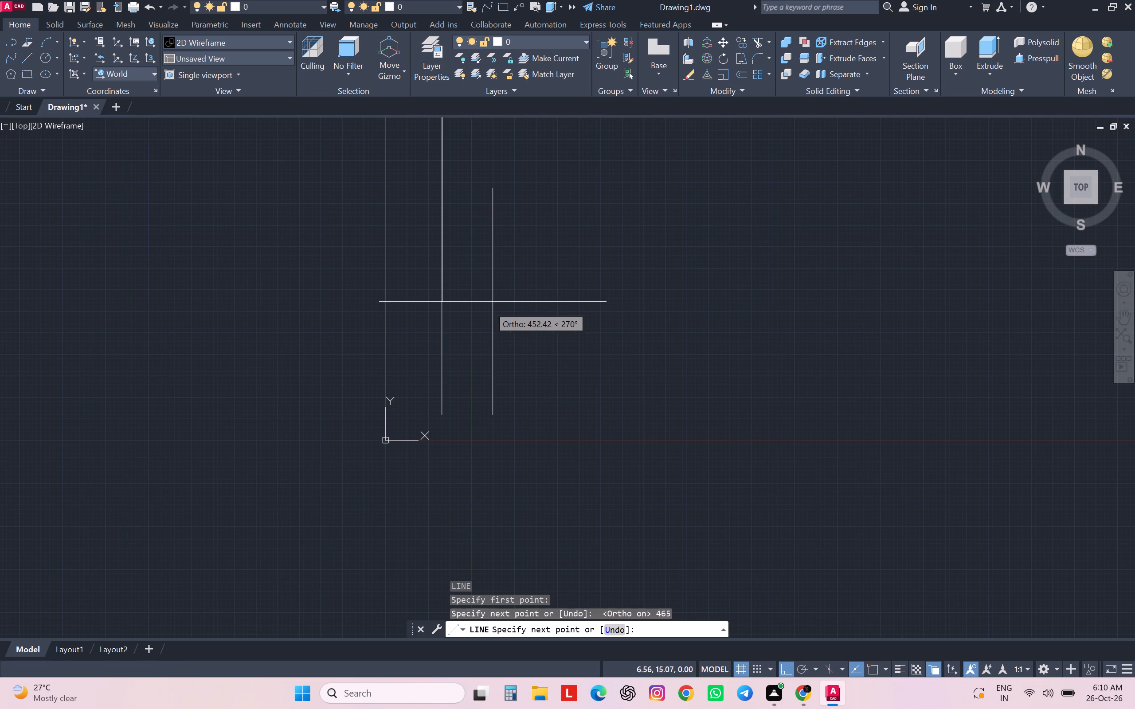
middle_drag(442, 379, 324, 538)
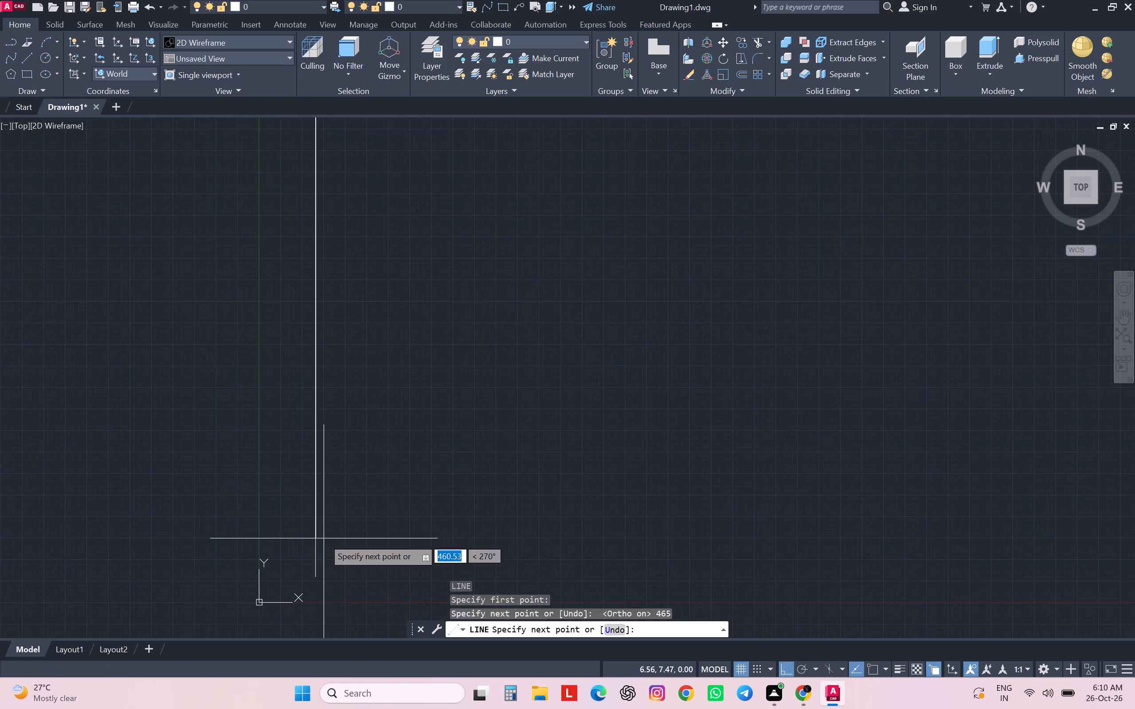
scroll(373, 409, down, 15)
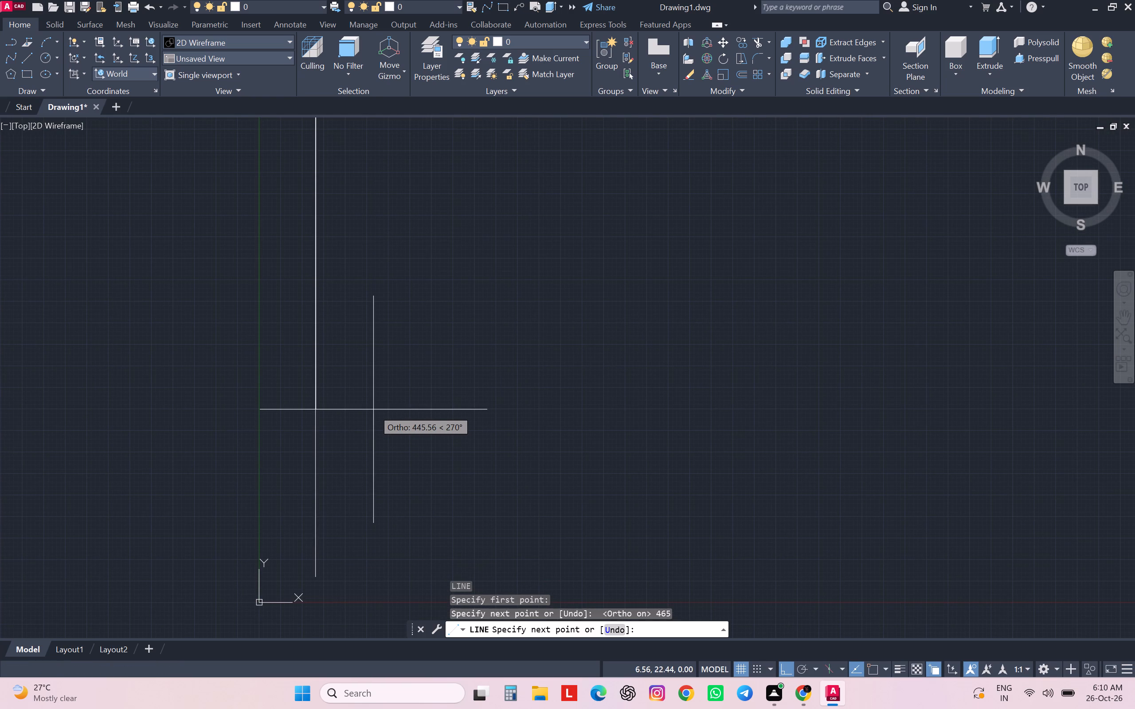
click(315, 440)
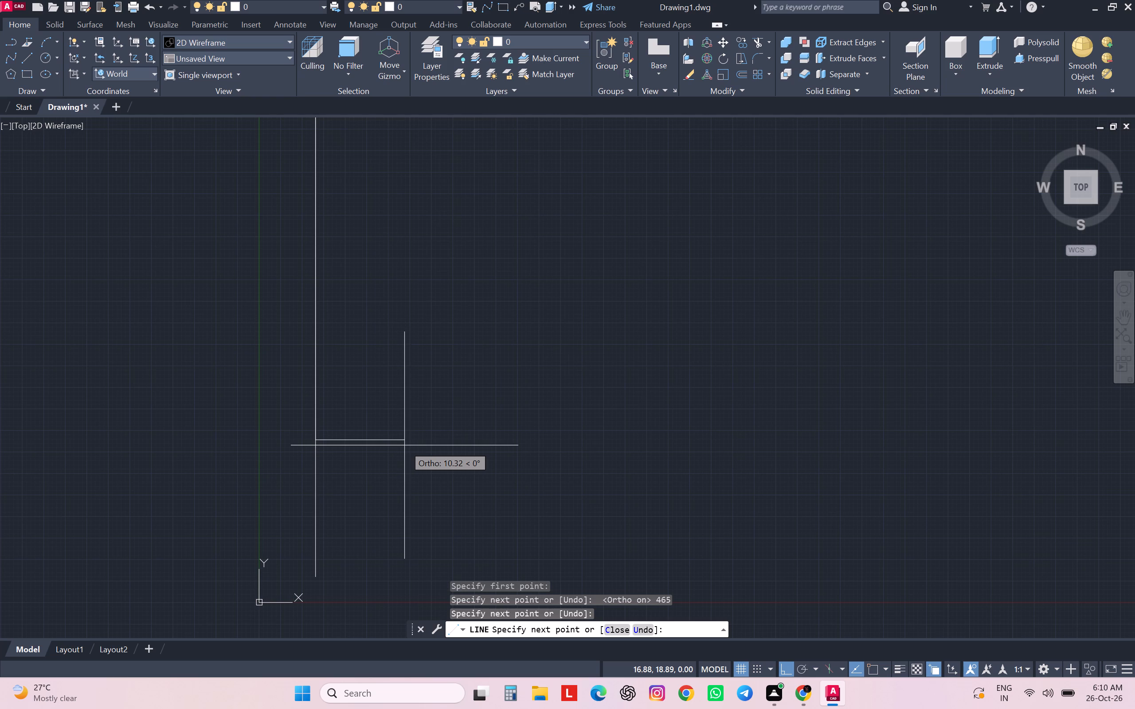
scroll(404, 445, down, 5)
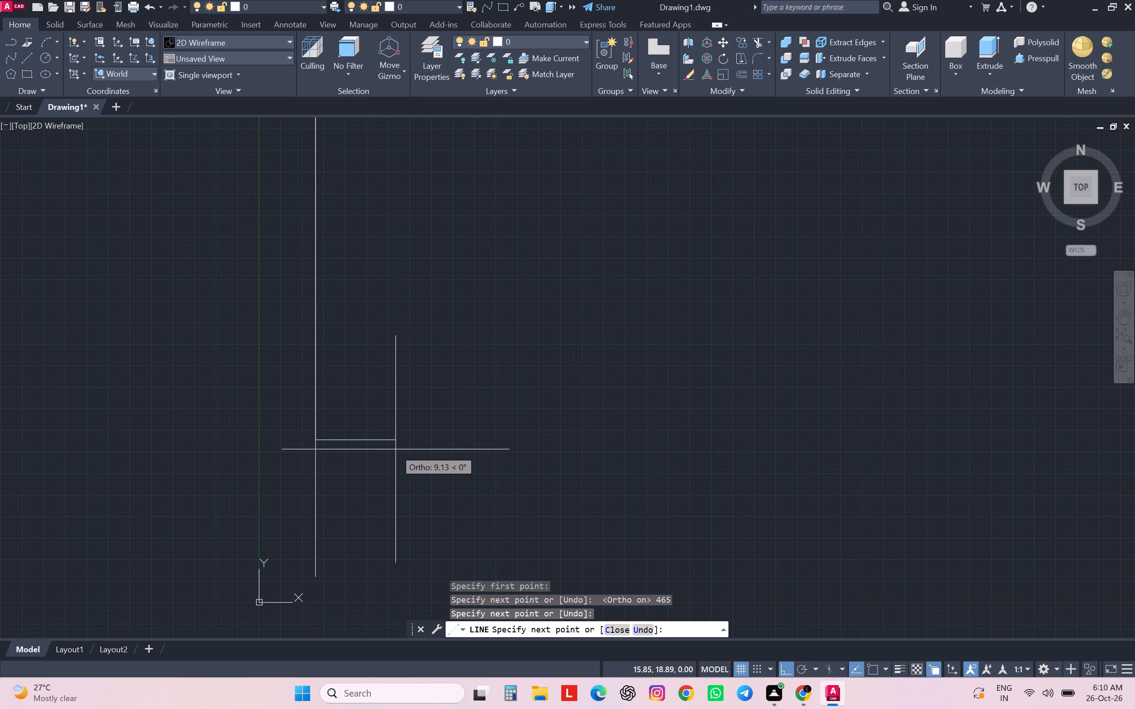
key(Escape)
key(Escape)
key(Escape)
key(Escape)
key(Escape)
key(Escape)
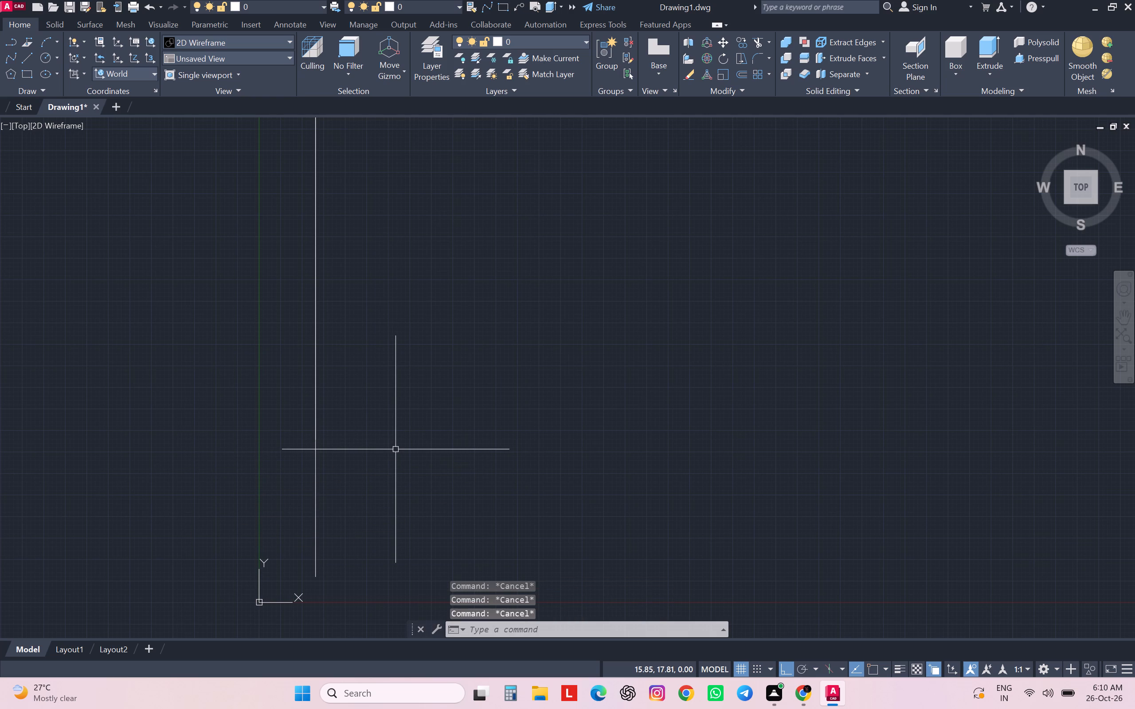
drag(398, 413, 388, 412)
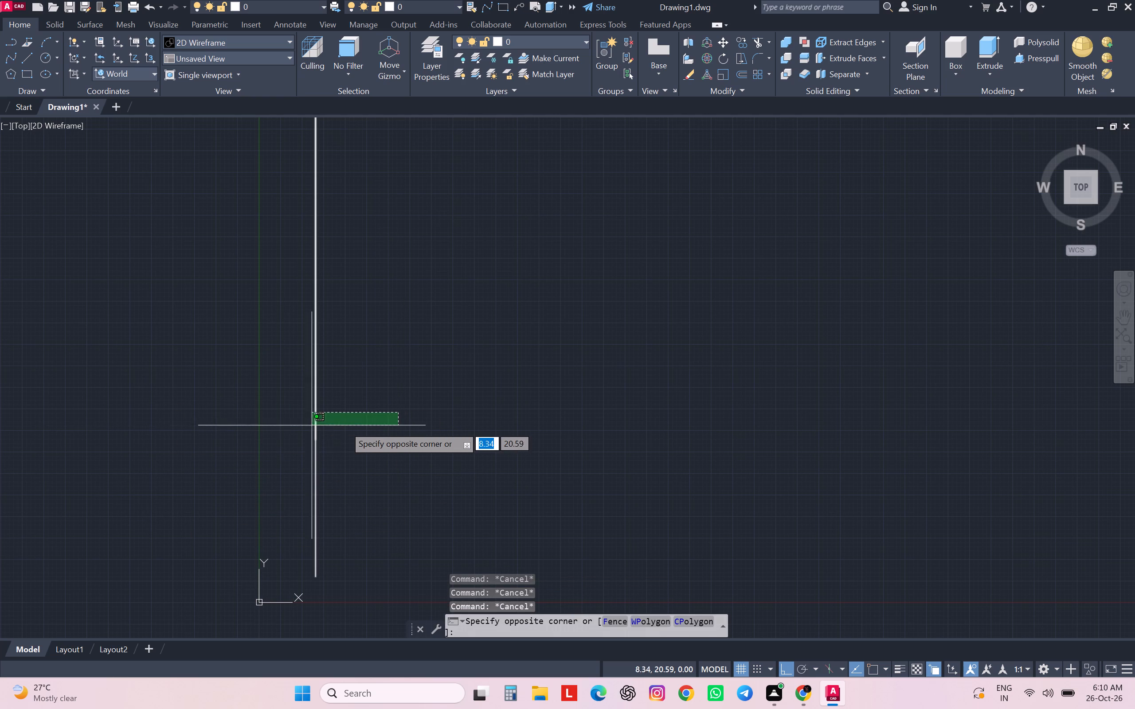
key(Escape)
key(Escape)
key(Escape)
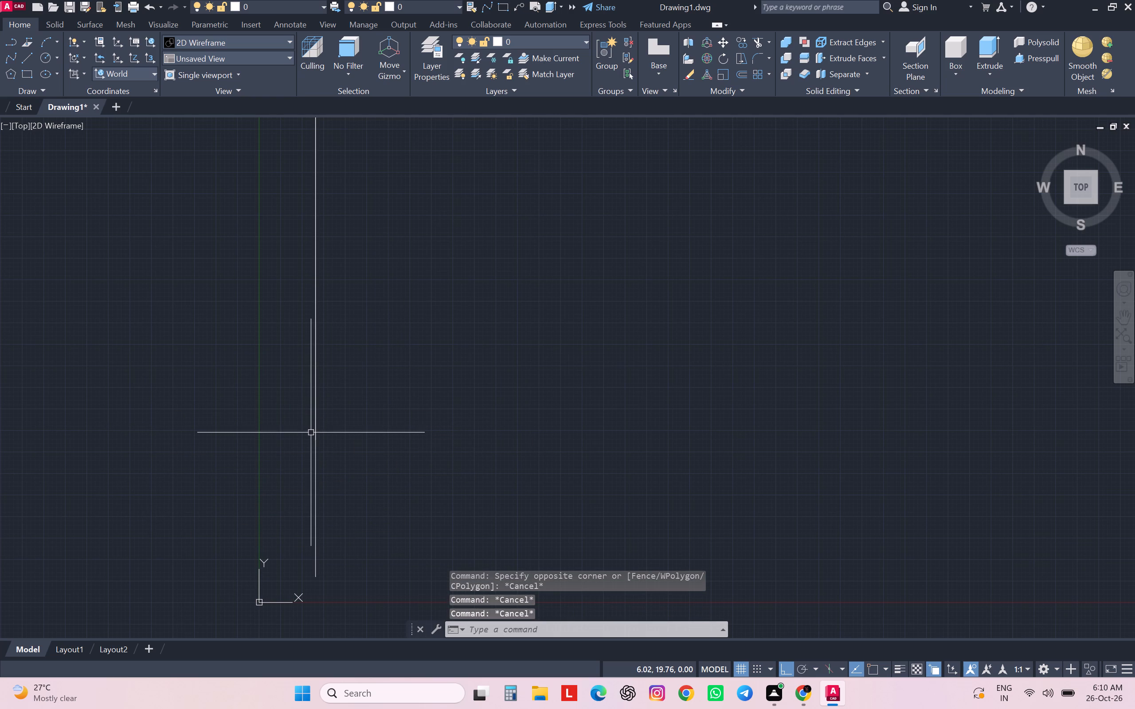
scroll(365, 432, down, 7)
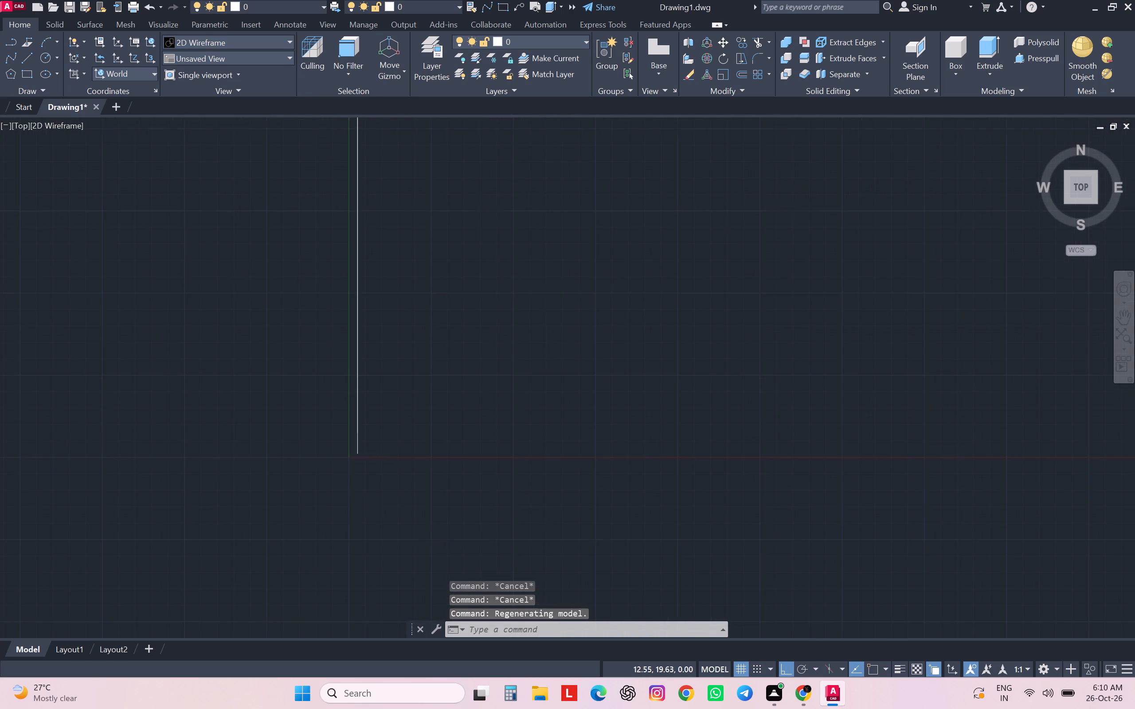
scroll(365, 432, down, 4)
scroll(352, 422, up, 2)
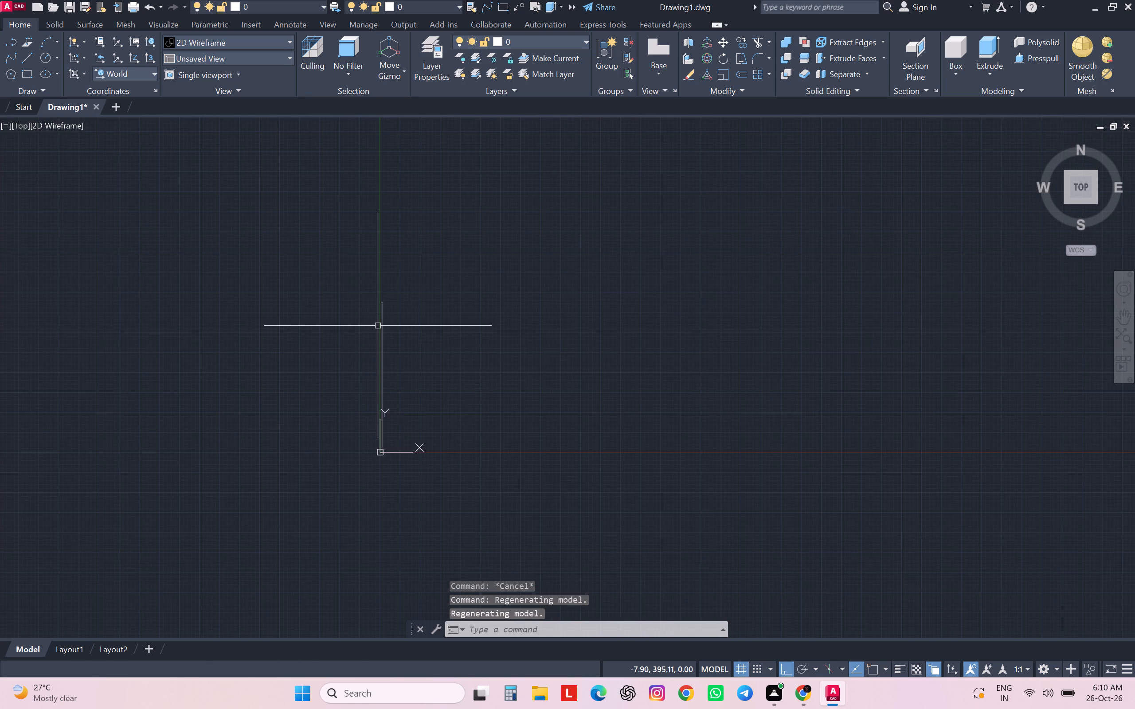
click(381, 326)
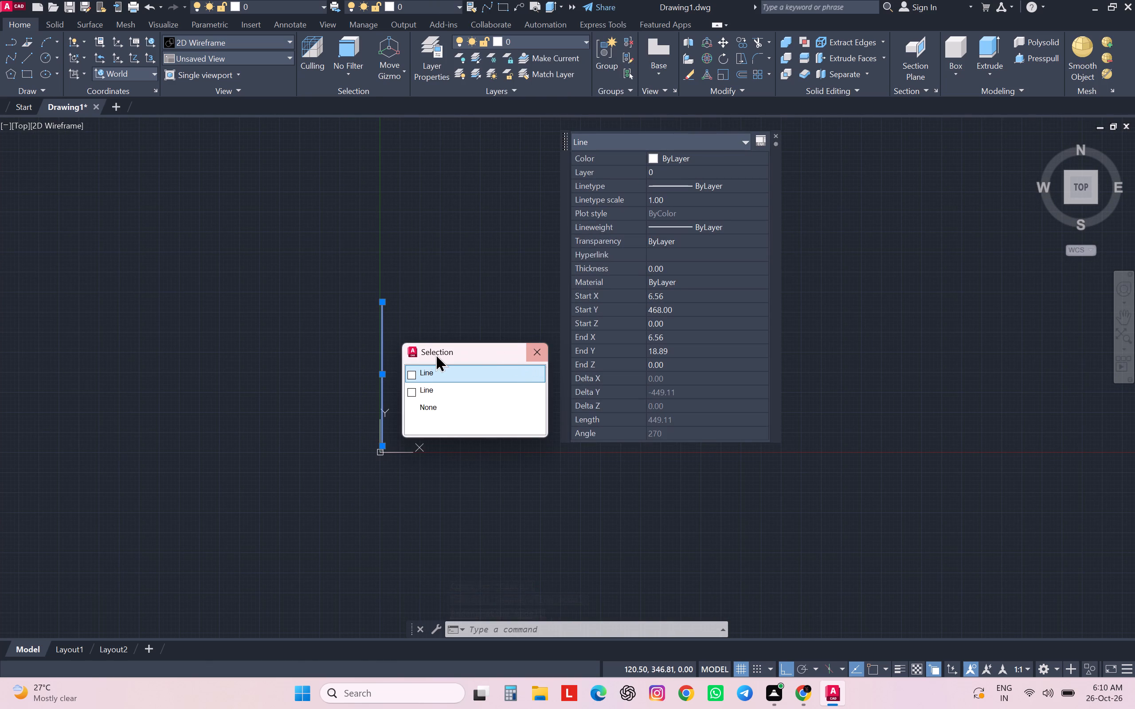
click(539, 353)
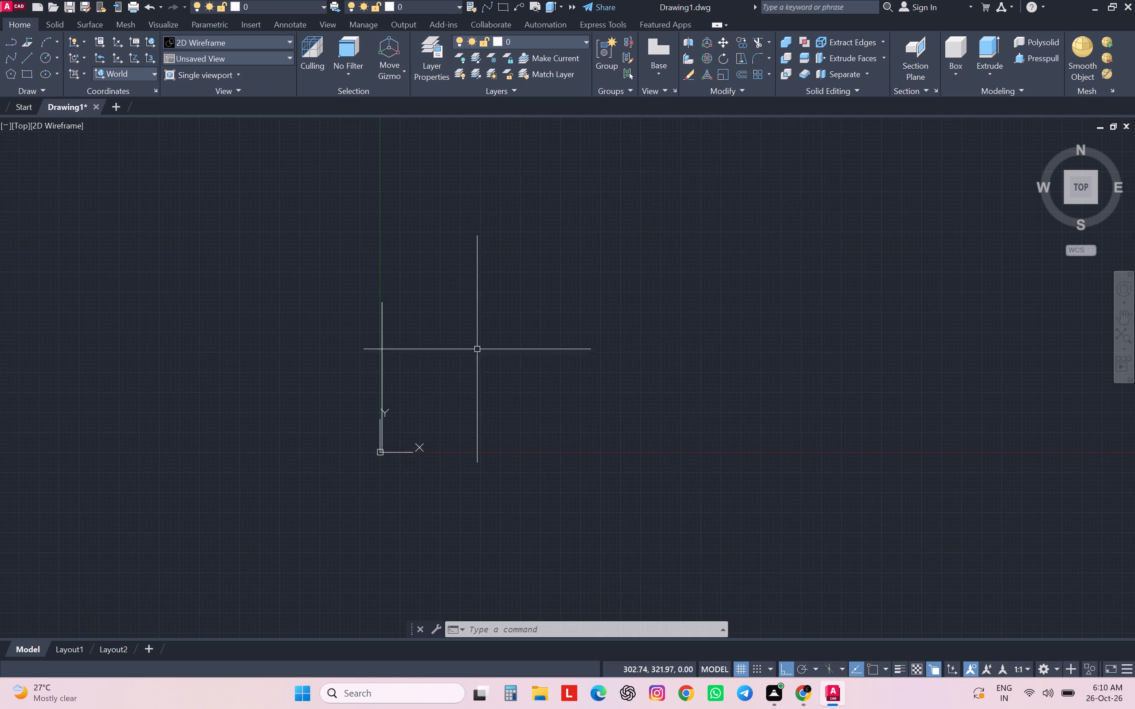
Move the shorter overlapping line about 430 horizontally to the right from its top endpoint, with object snap turned on.
scroll(416, 333, up, 1)
scroll(415, 333, down, 1)
scroll(375, 320, up, 4)
click(417, 305)
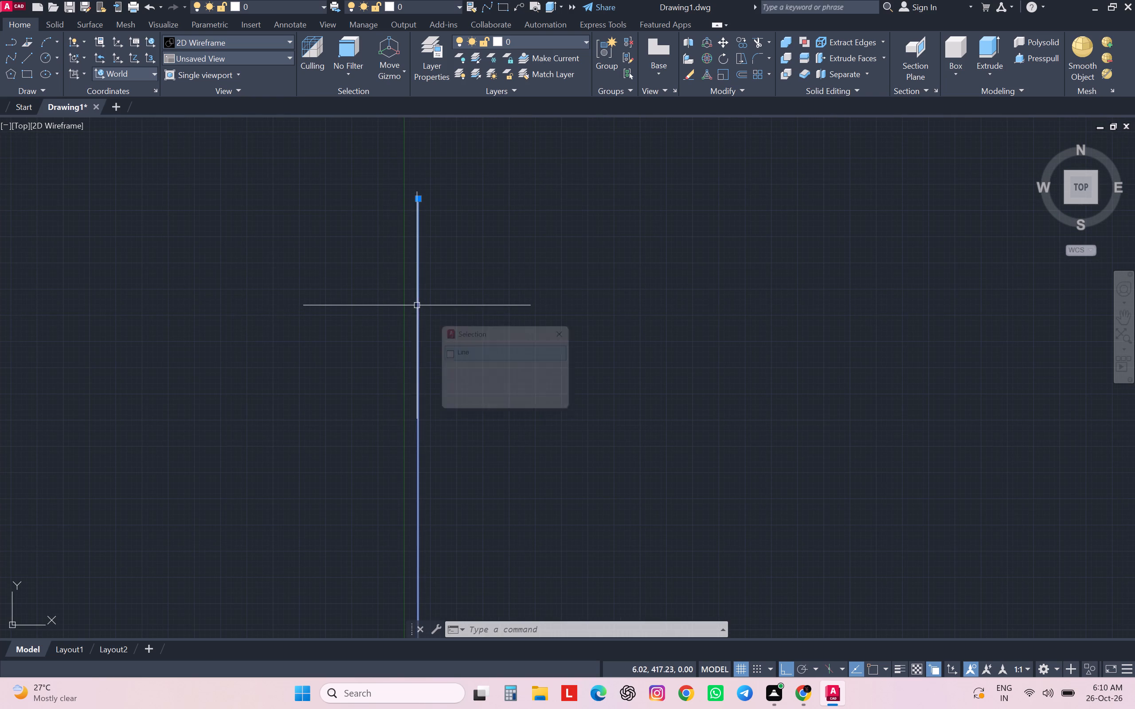
key(m)
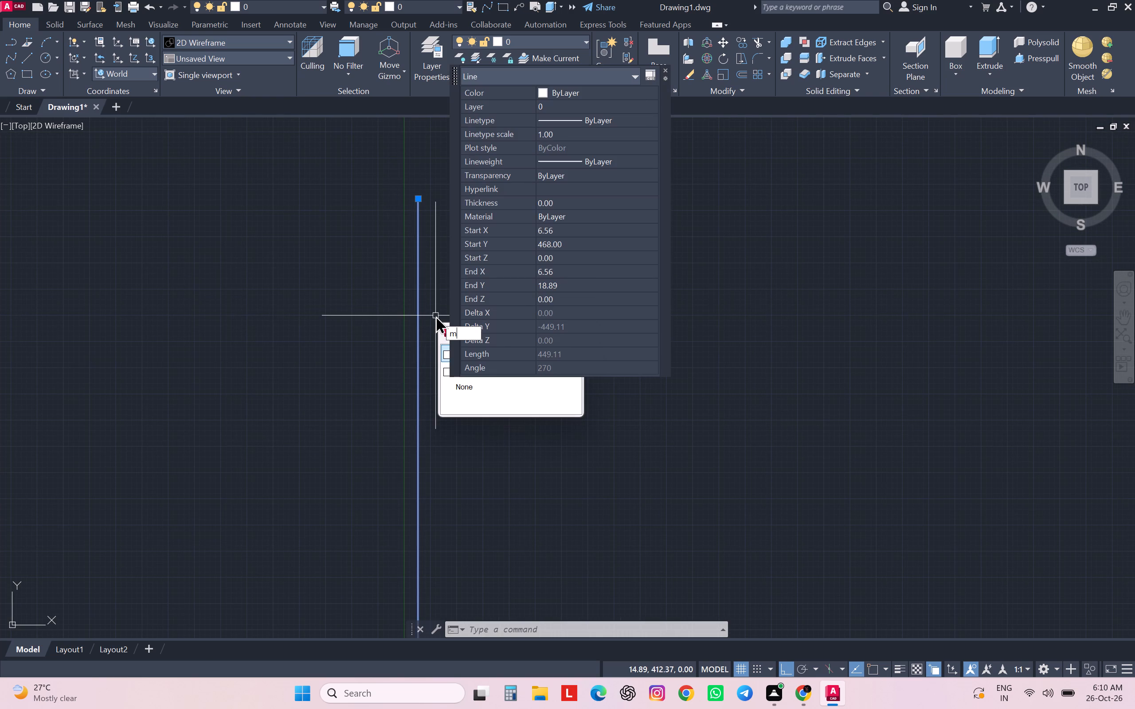
key(Return)
key(Return)
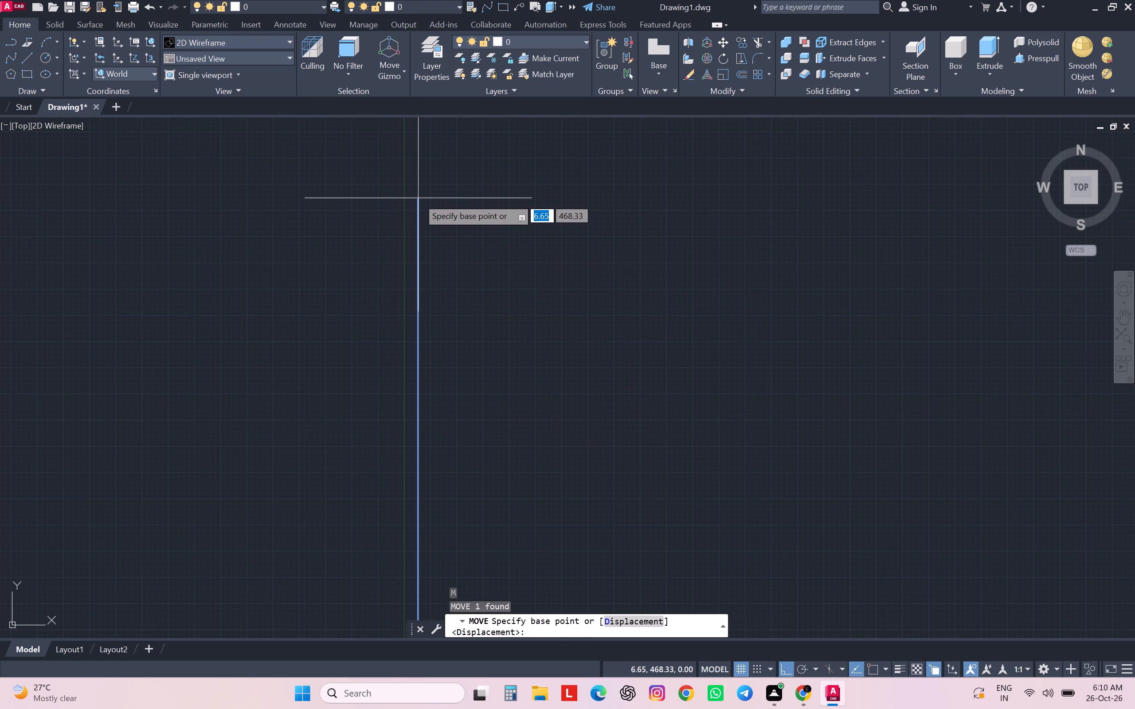
key(F3)
click(418, 198)
scroll(417, 198, down, 3)
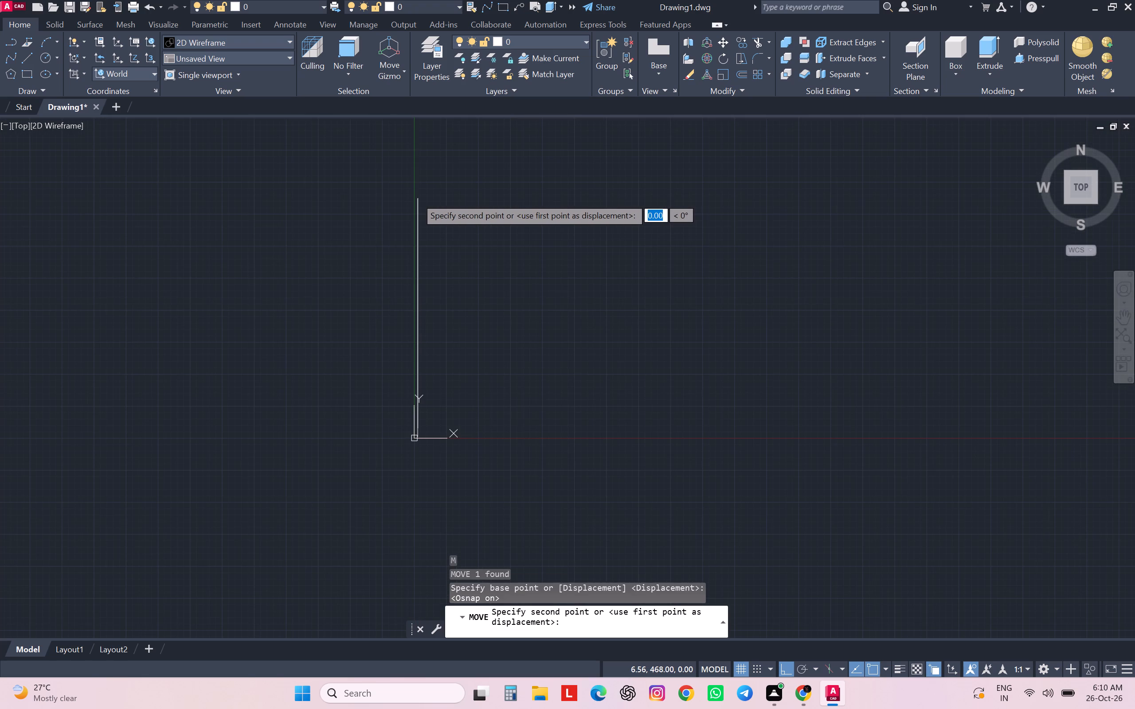
click(638, 225)
Erase the vertical line left beside the Y axis.
scroll(638, 225, down, 1)
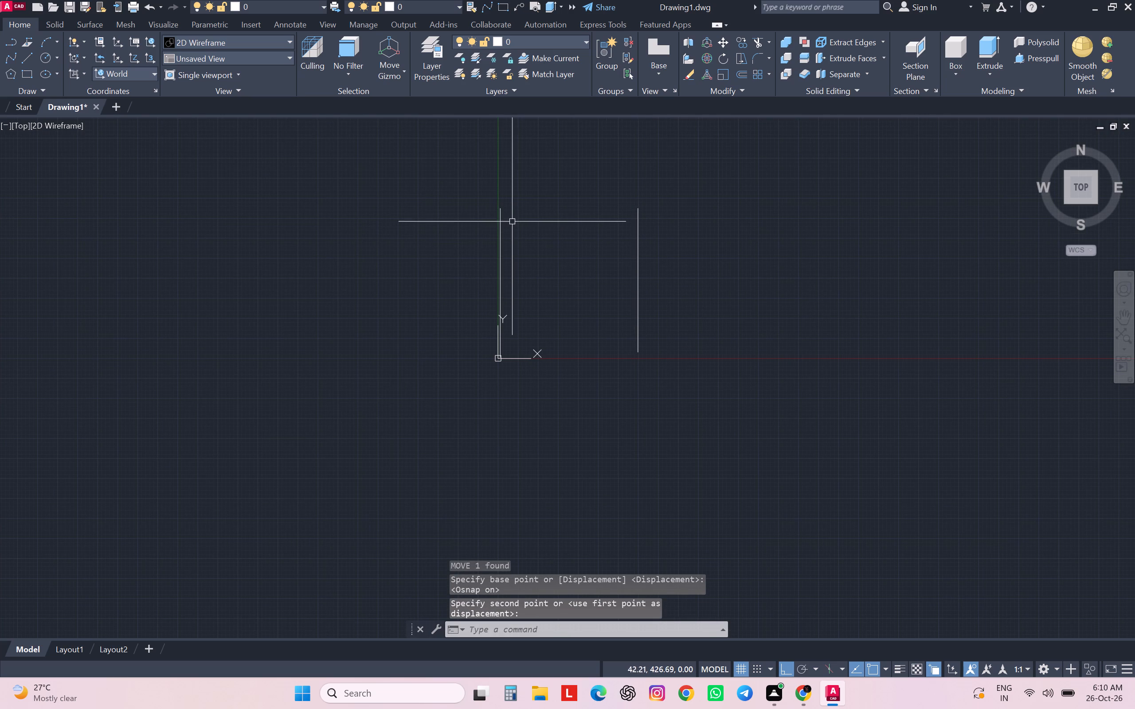
scroll(509, 221, up, 1)
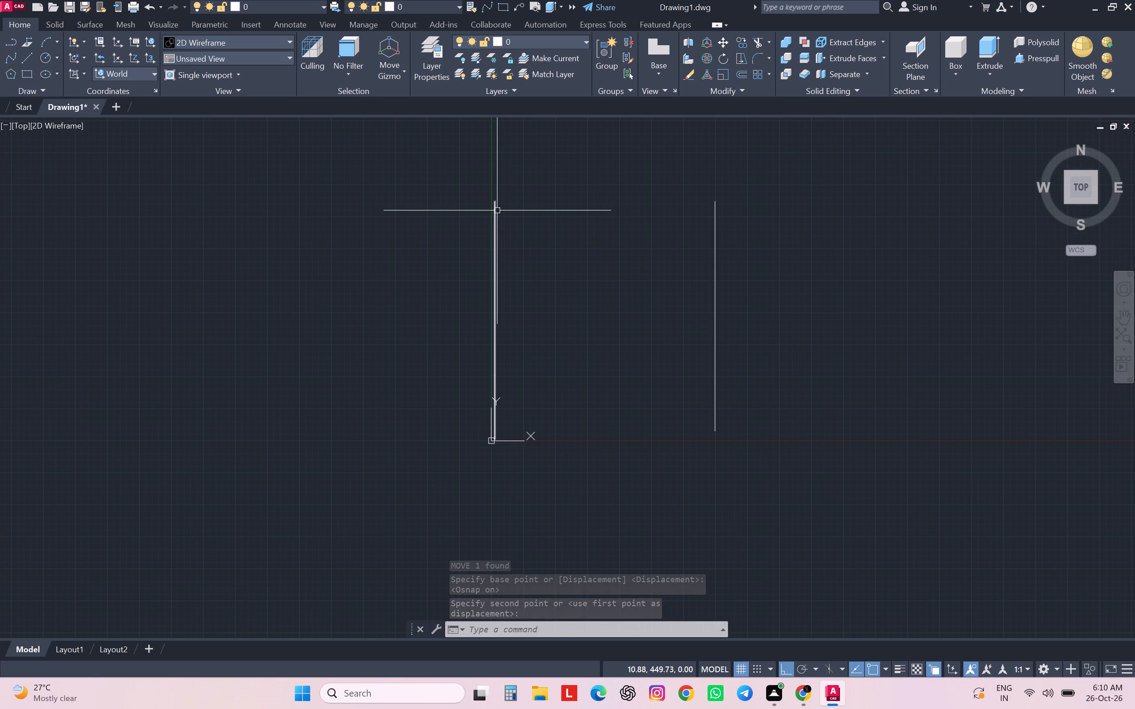
click(497, 210)
key(Delete)
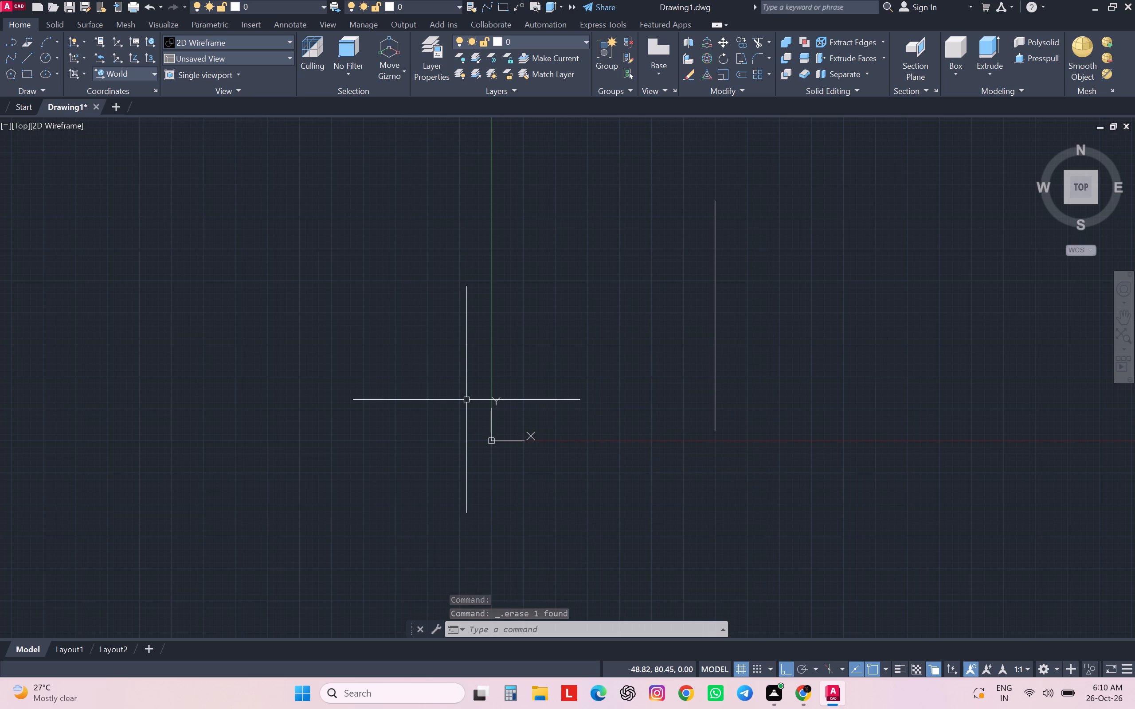
Choose WhatsApp Image 2026-10-26 at 5.52.54 AM from Downloads for image attachment, with relative path and on-screen insertion point and scale.
text(image)
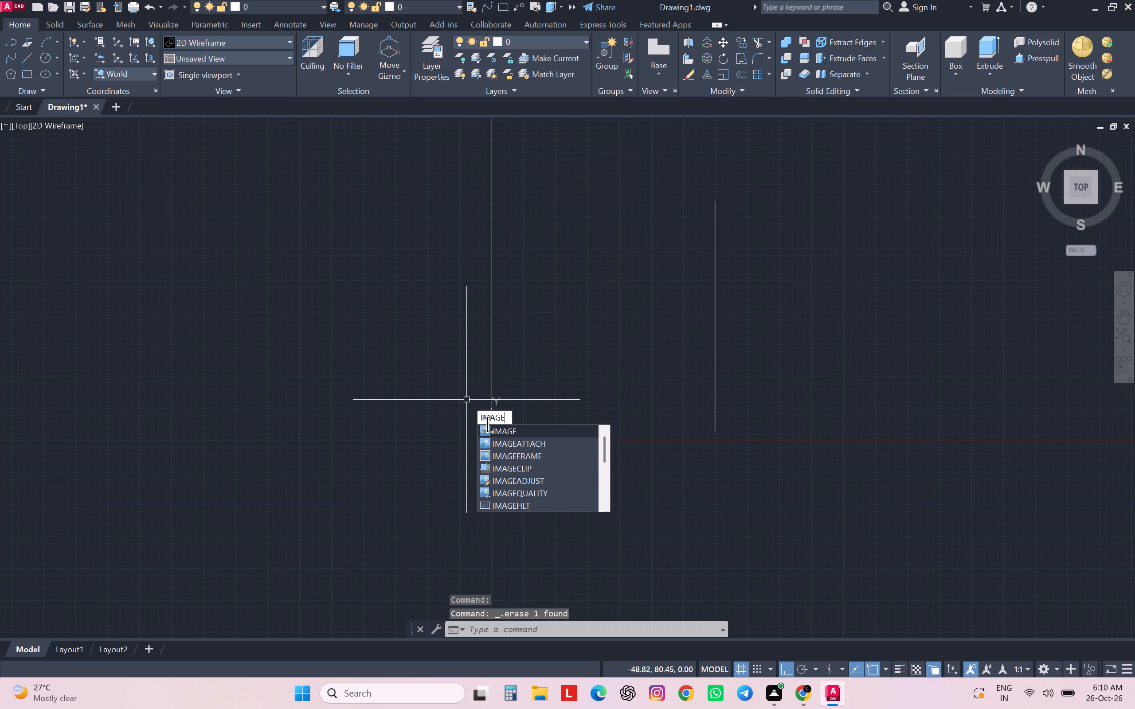
scroll(543, 448, up, 1)
click(543, 448)
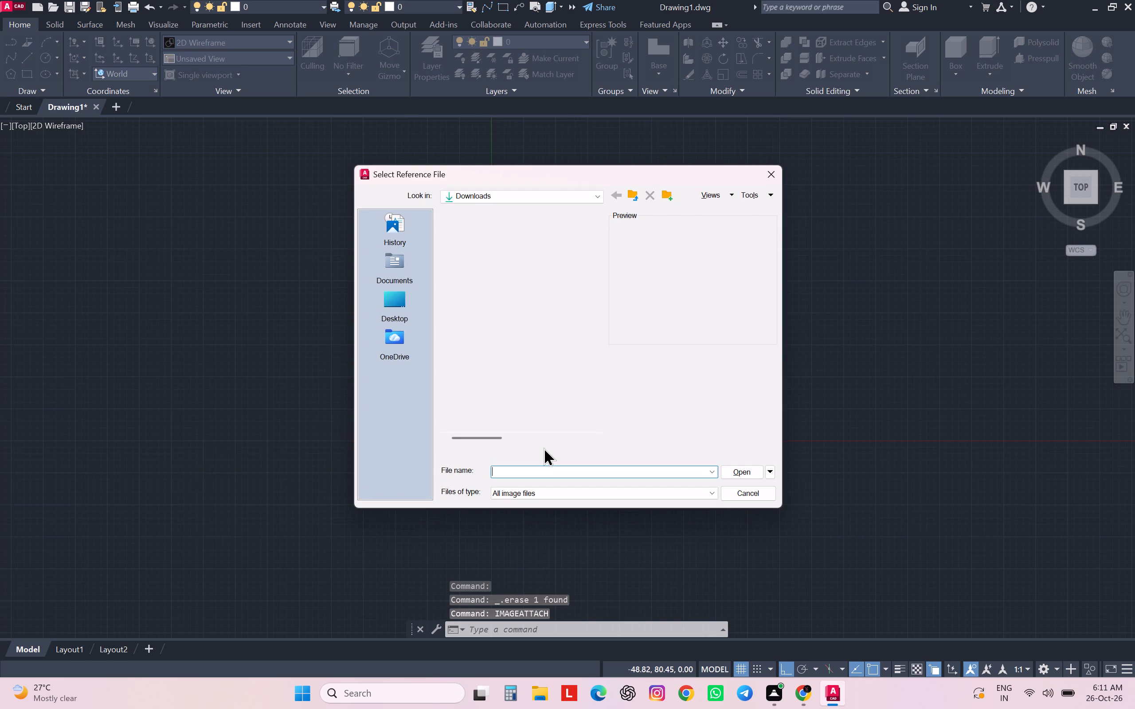
double_click(398, 306)
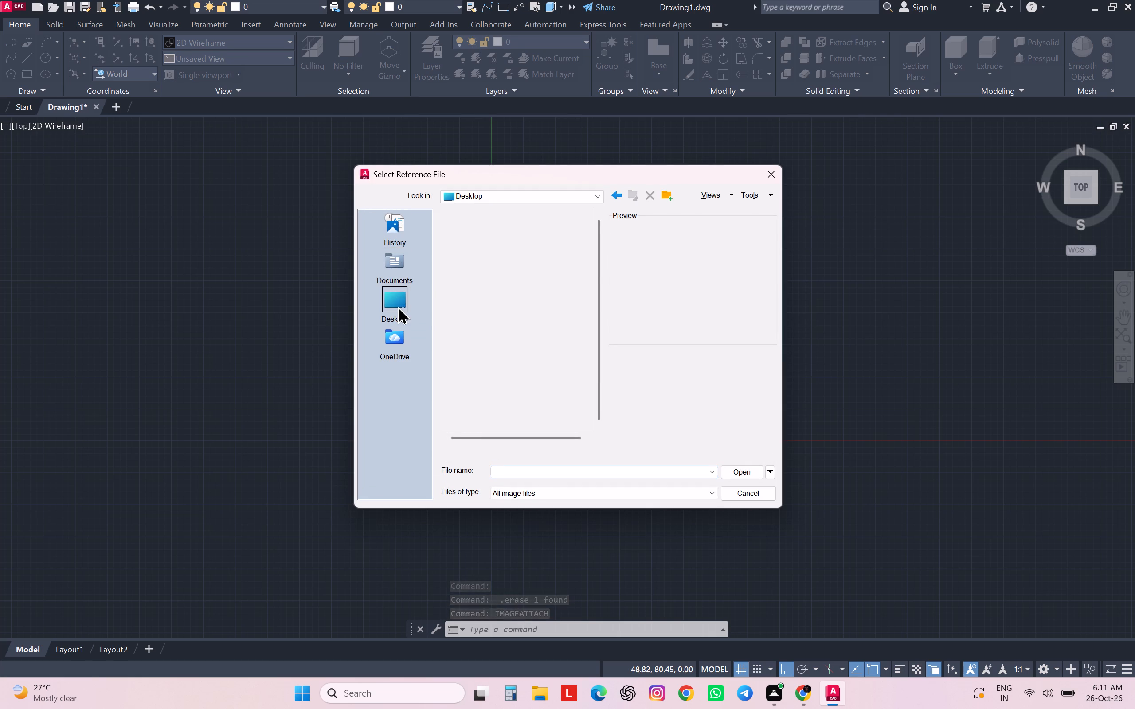
click(480, 279)
click(480, 279)
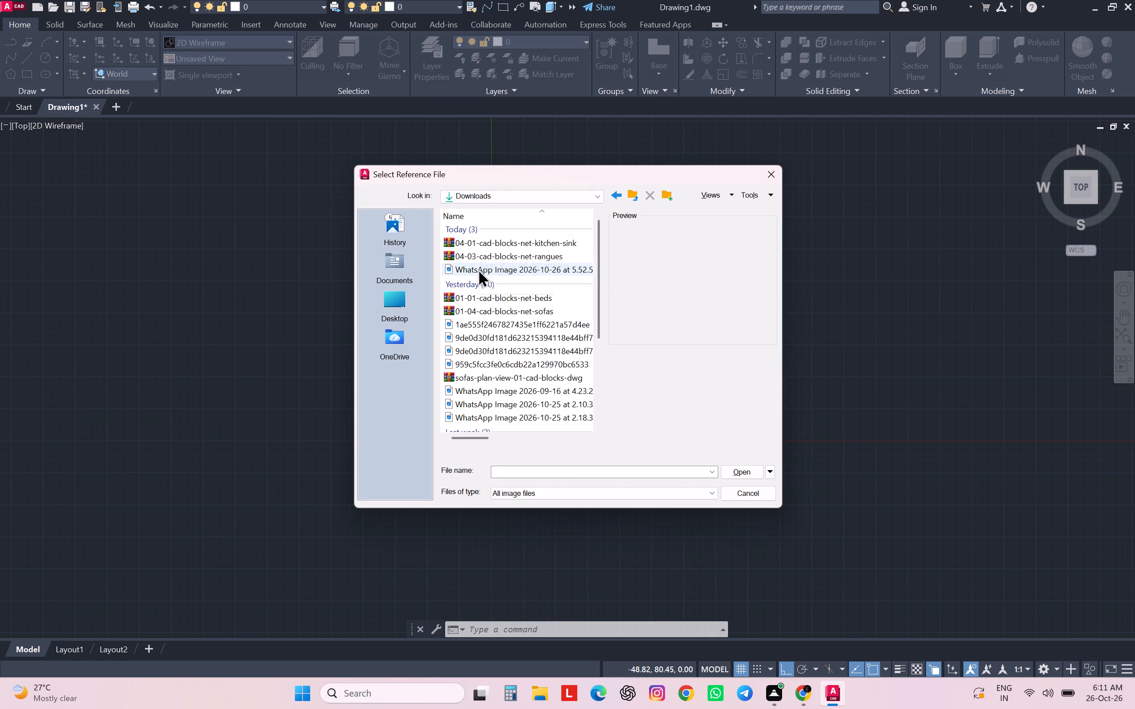
scroll(478, 269, up, 1)
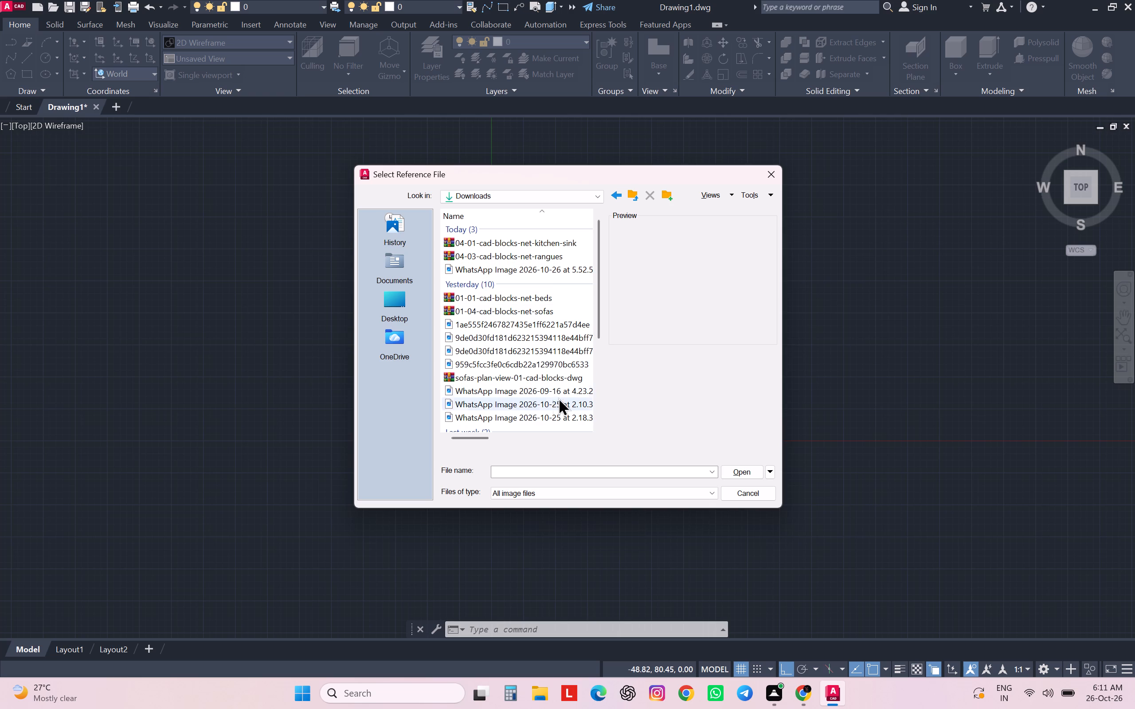
drag(484, 440, 495, 440)
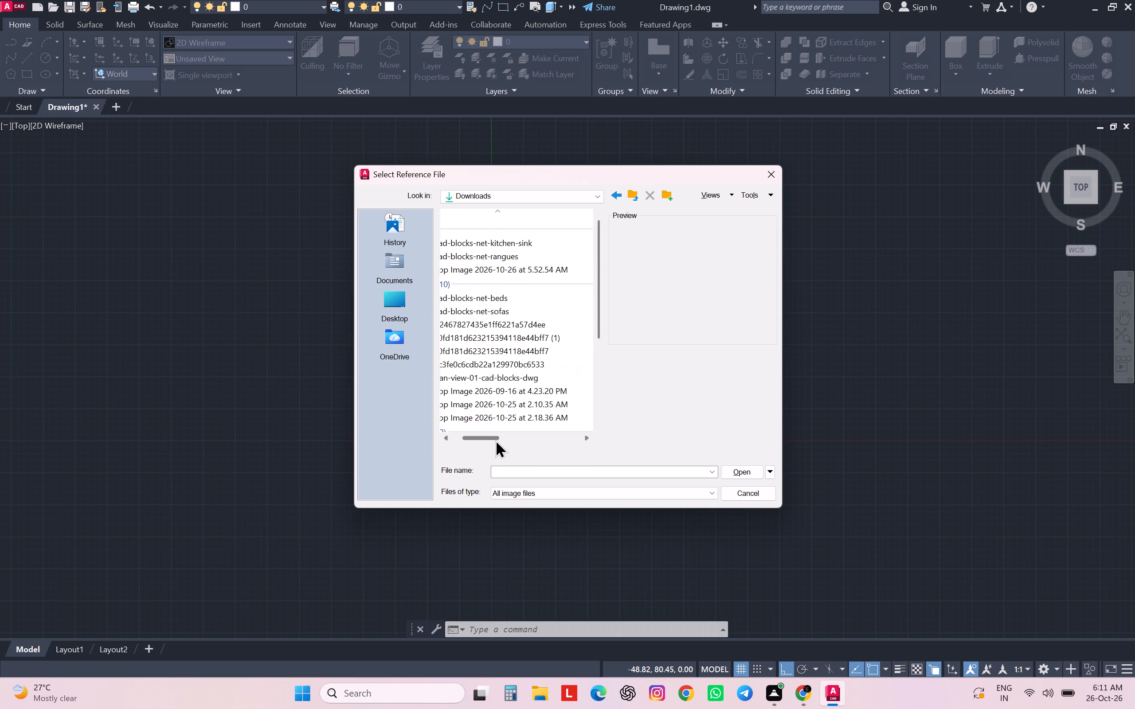
drag(495, 440, 506, 440)
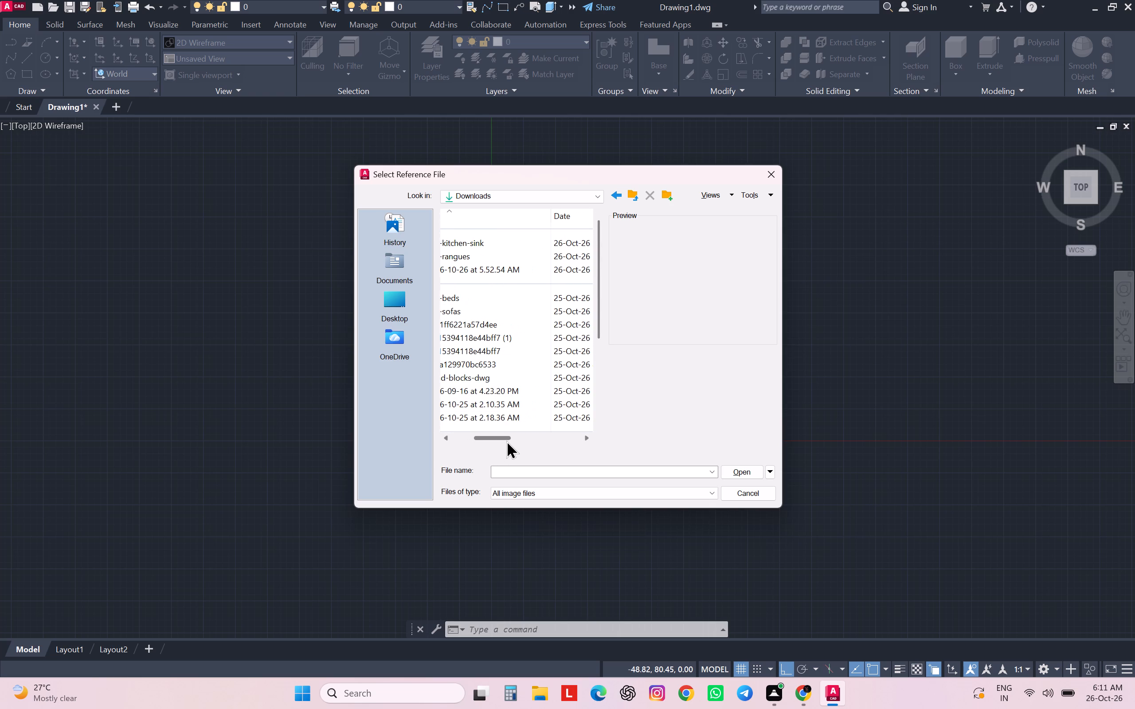
drag(506, 440, 515, 442)
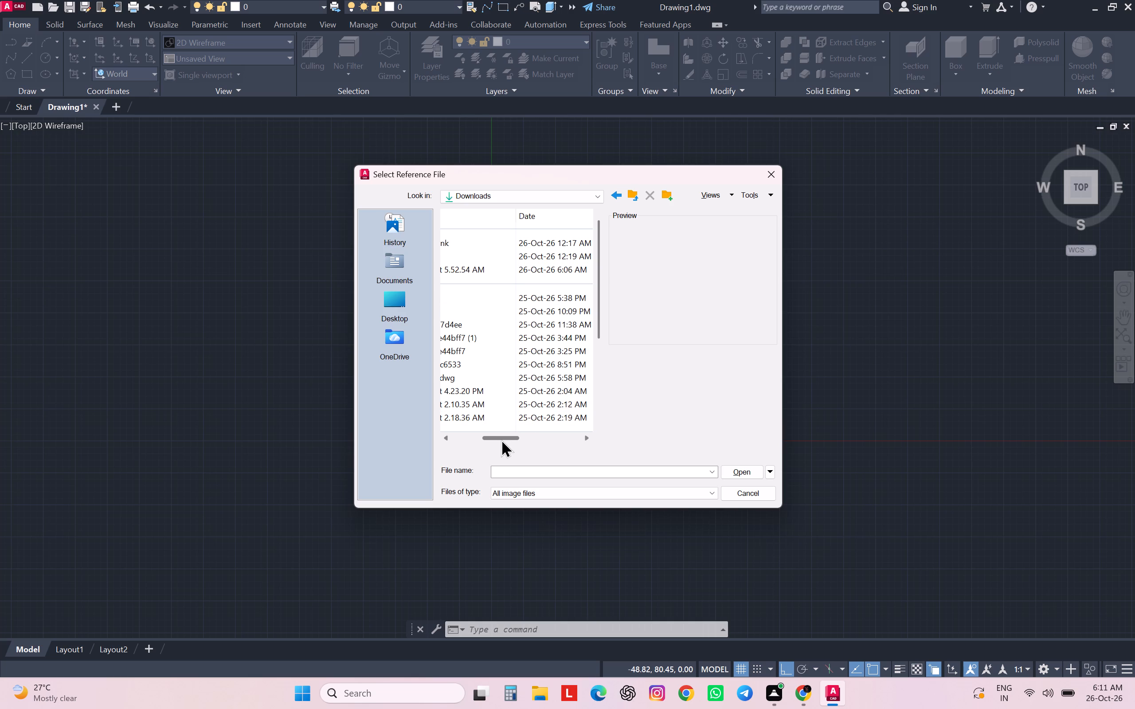
drag(501, 440, 489, 446)
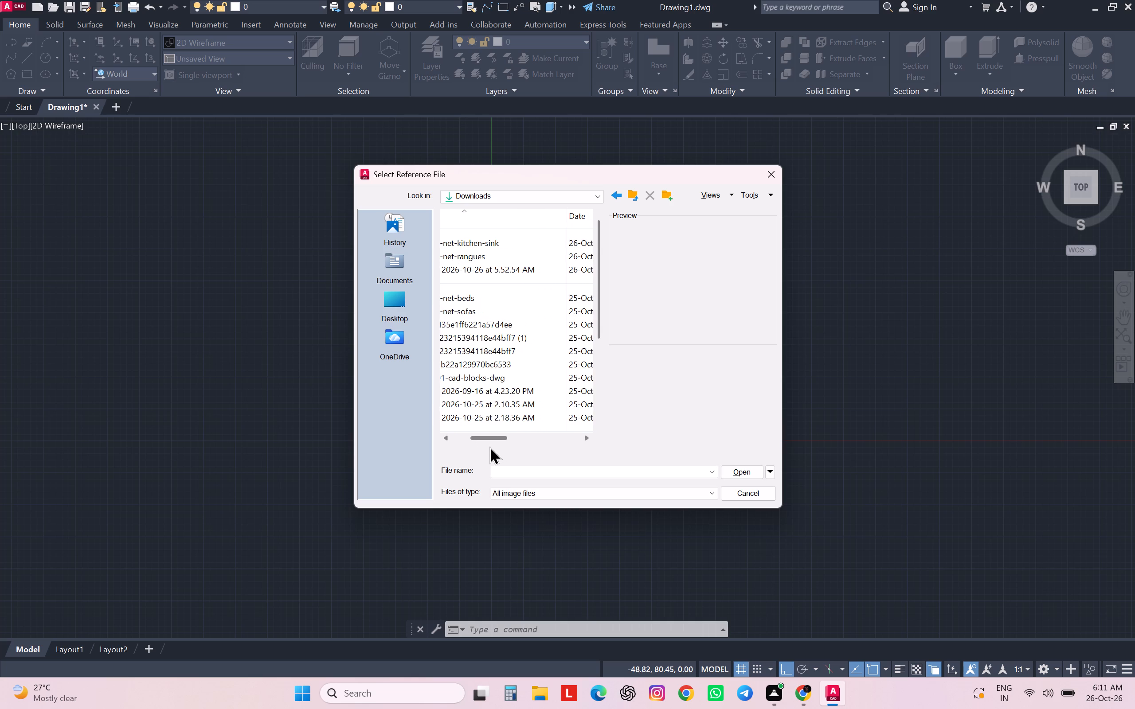
drag(489, 446, 469, 443)
click(524, 268)
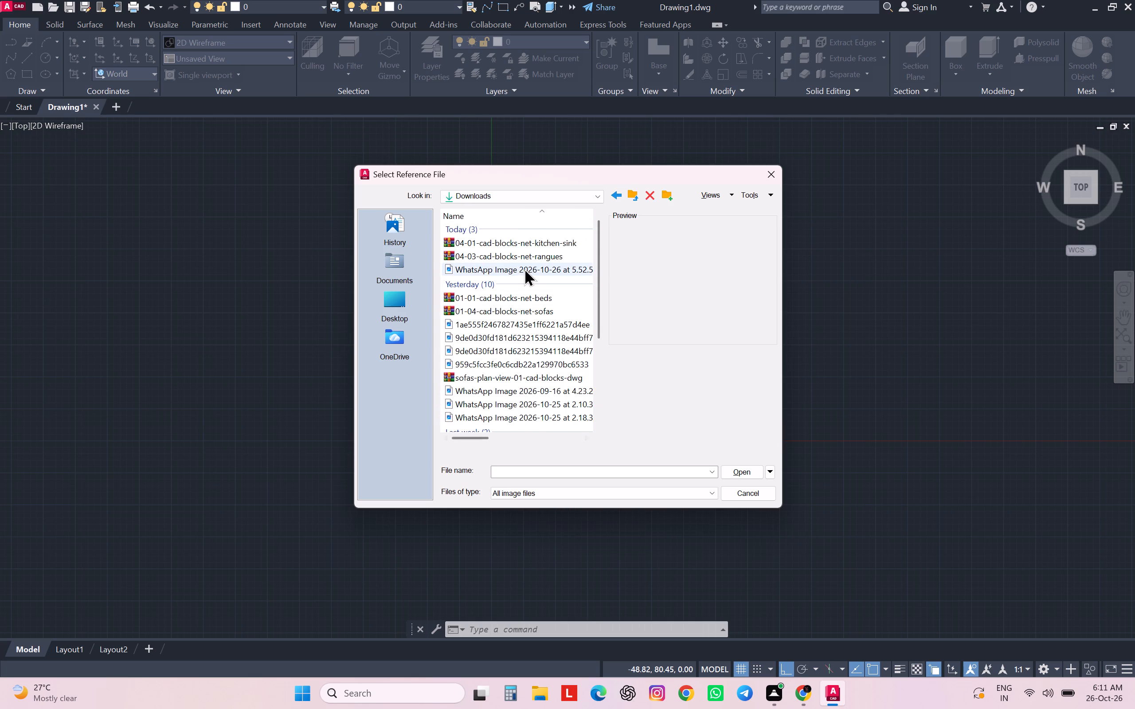
click(744, 469)
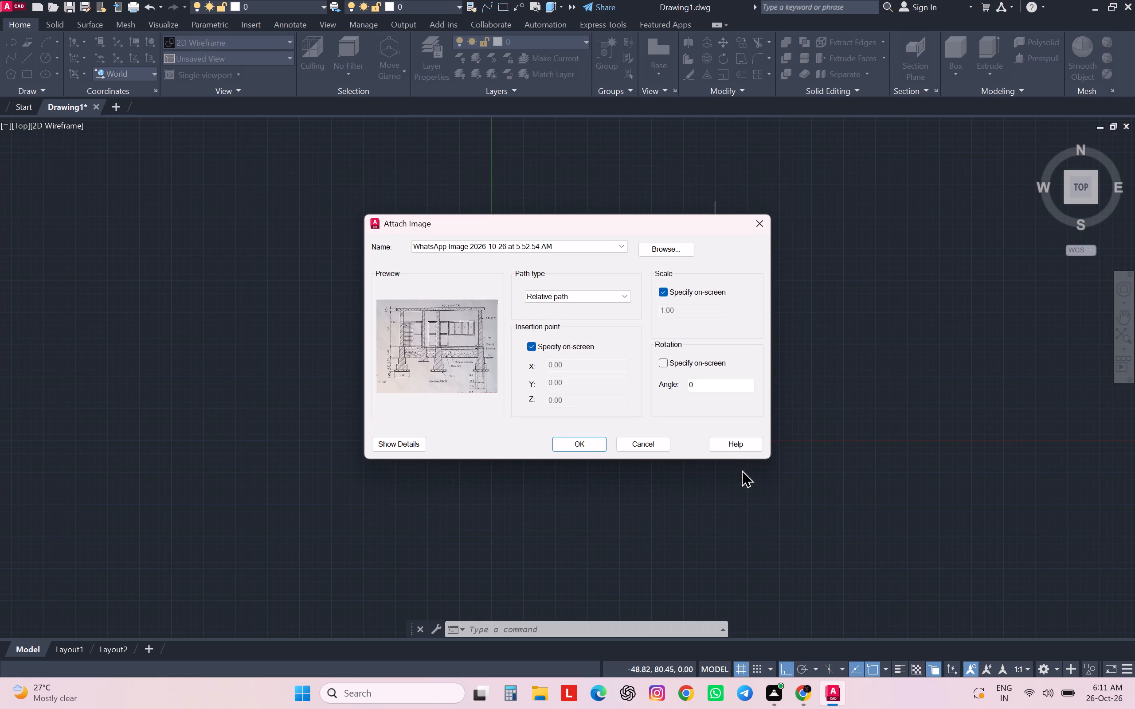
click(583, 441)
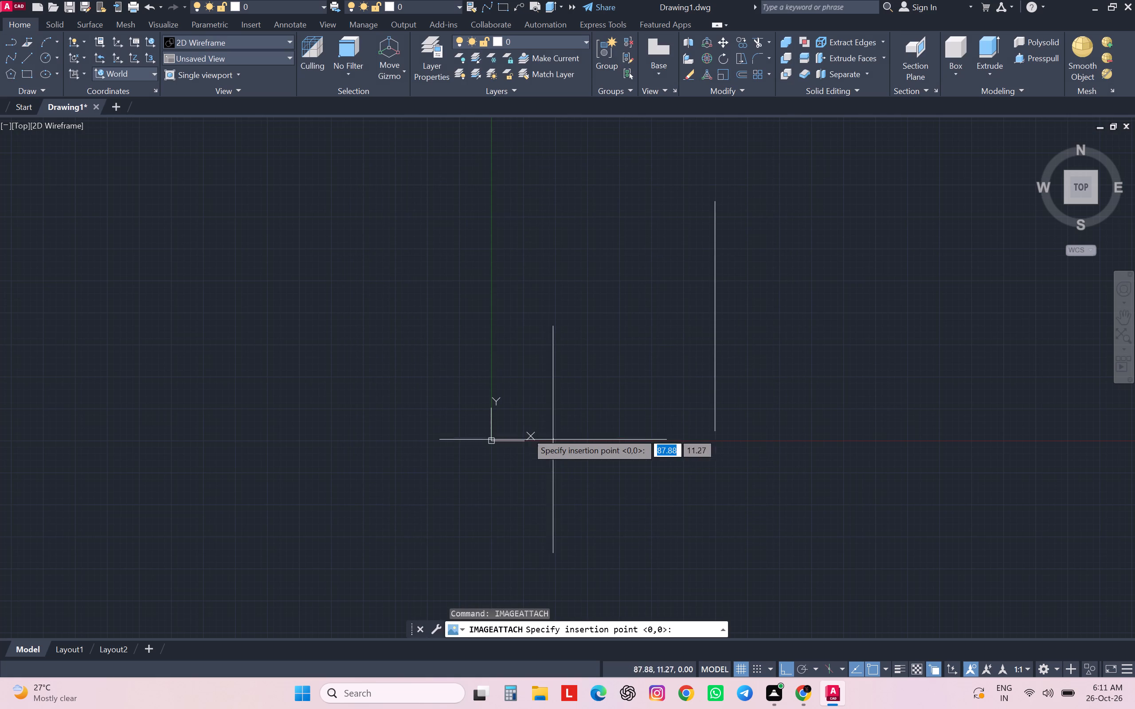
Place the section image just above and right of the origin at a scale factor of about 368.
click(511, 426)
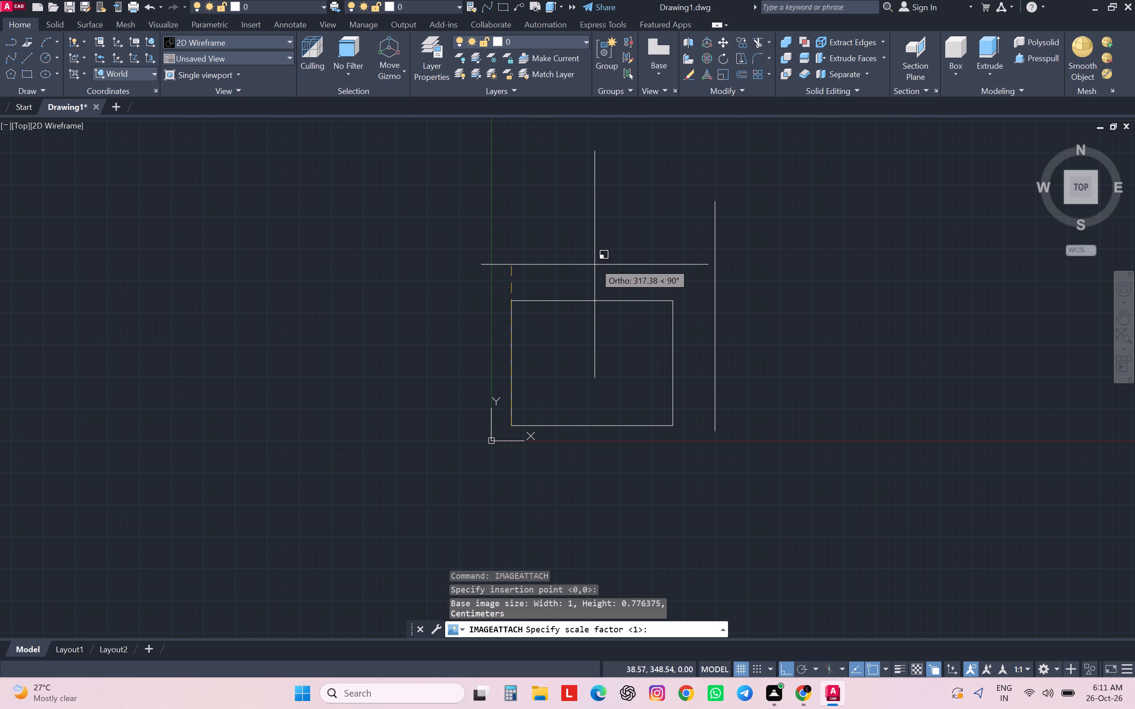
click(587, 238)
Move the vertical line beside the attached section image about 199 horizontally to the right, farther from the image.
middle_drag(712, 384, 544, 426)
scroll(386, 427, up, 1)
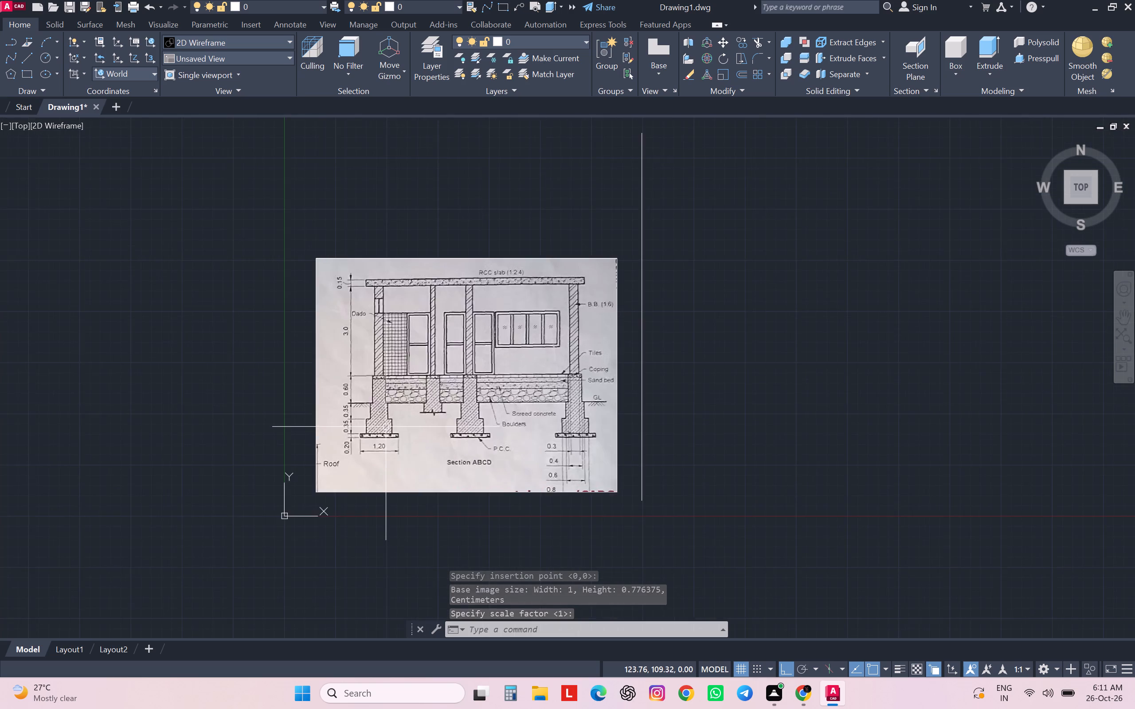
scroll(386, 427, up, 1)
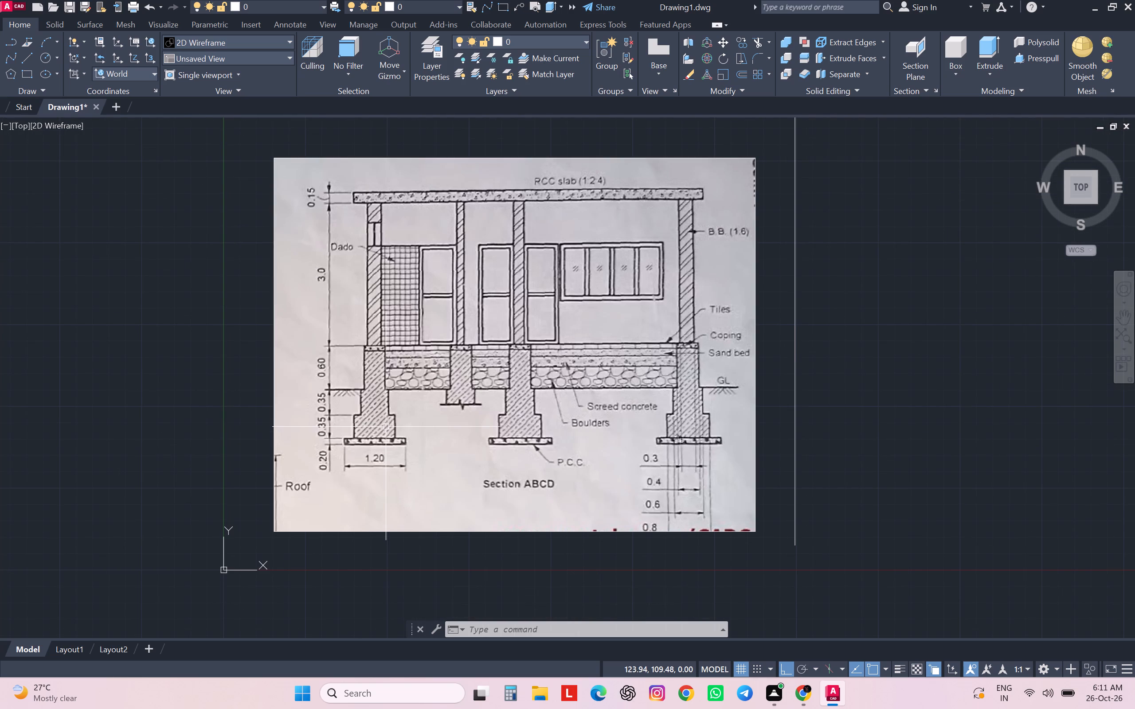
middle_drag(476, 403, 400, 435)
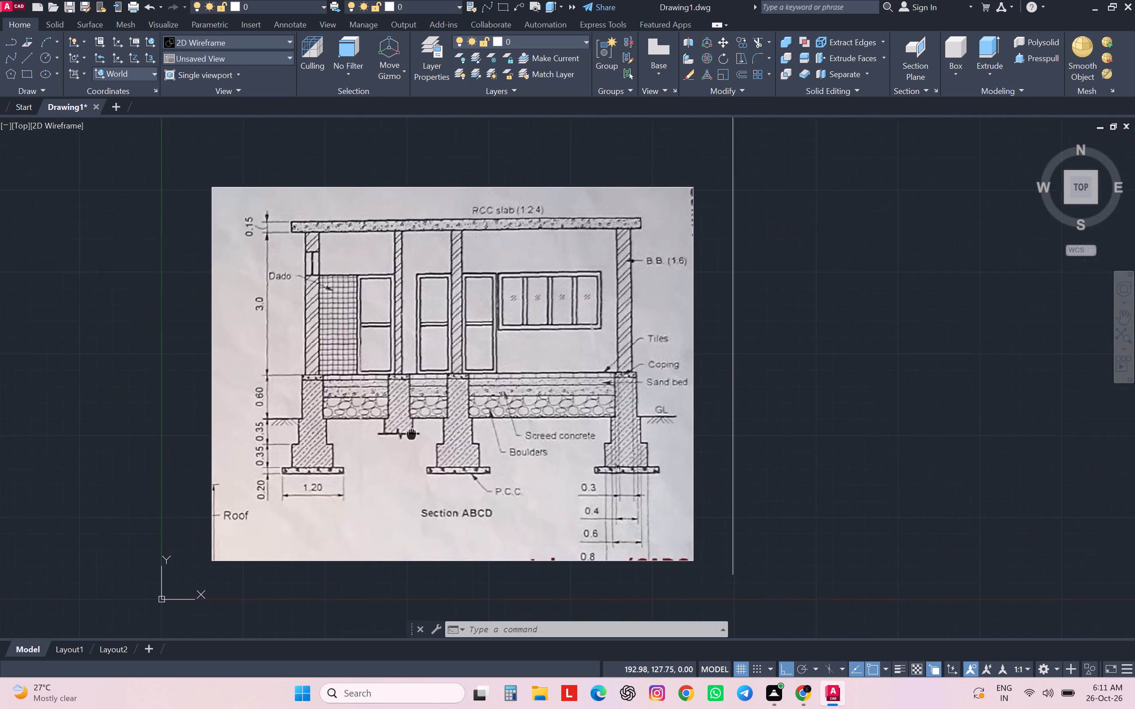
middle_drag(400, 435, 356, 440)
scroll(353, 440, down, 1)
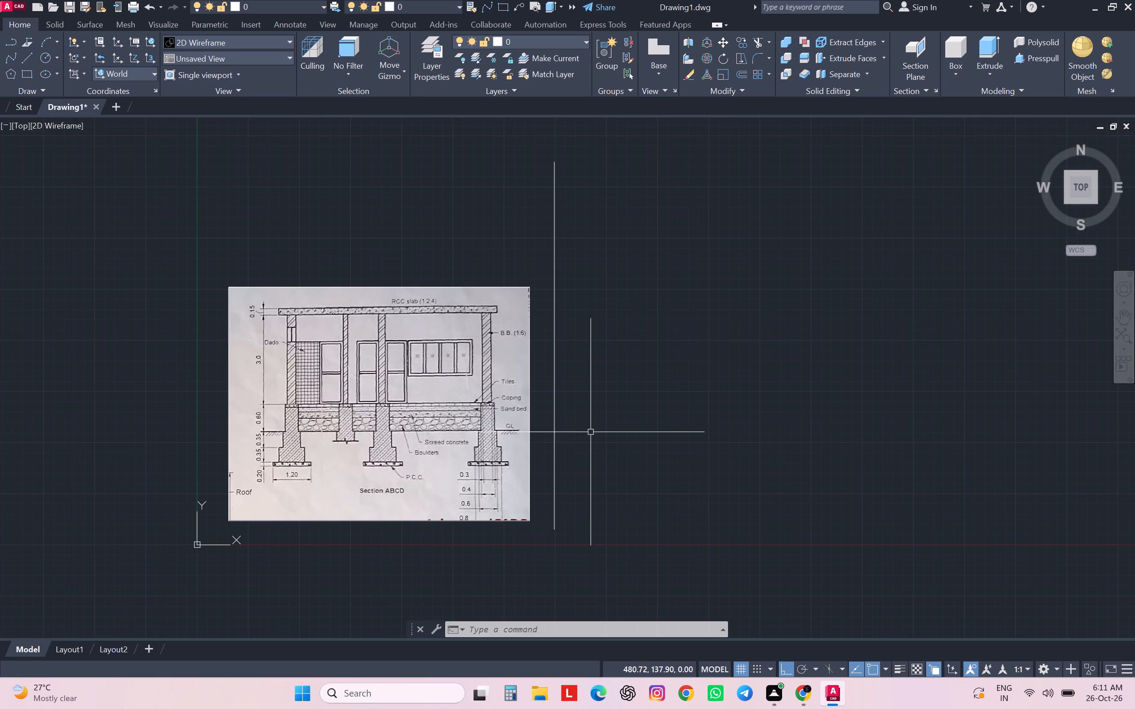
click(559, 432)
click(552, 438)
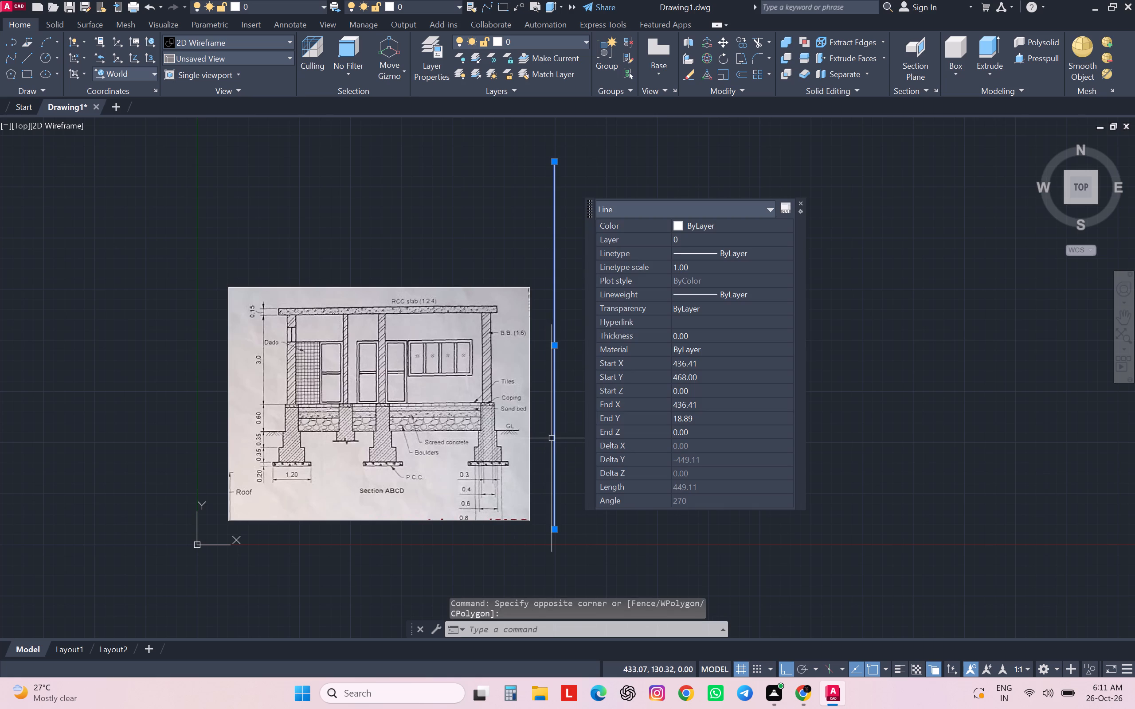
click(552, 438)
key(m)
key(Return)
click(552, 438)
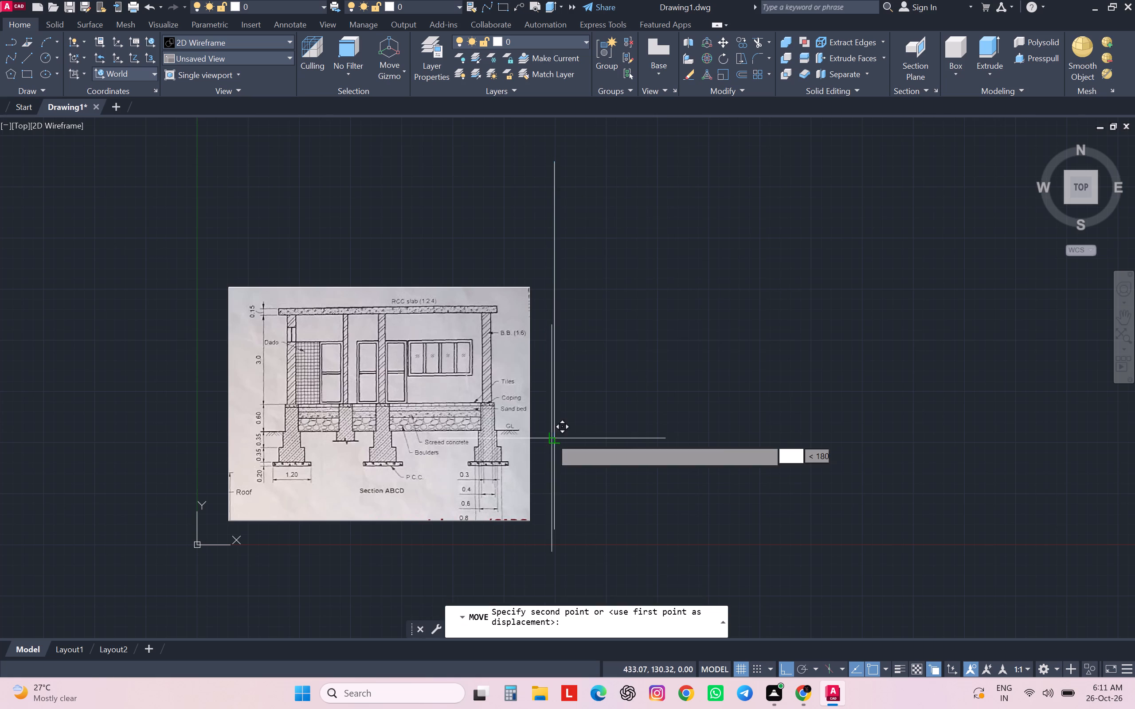
click(717, 373)
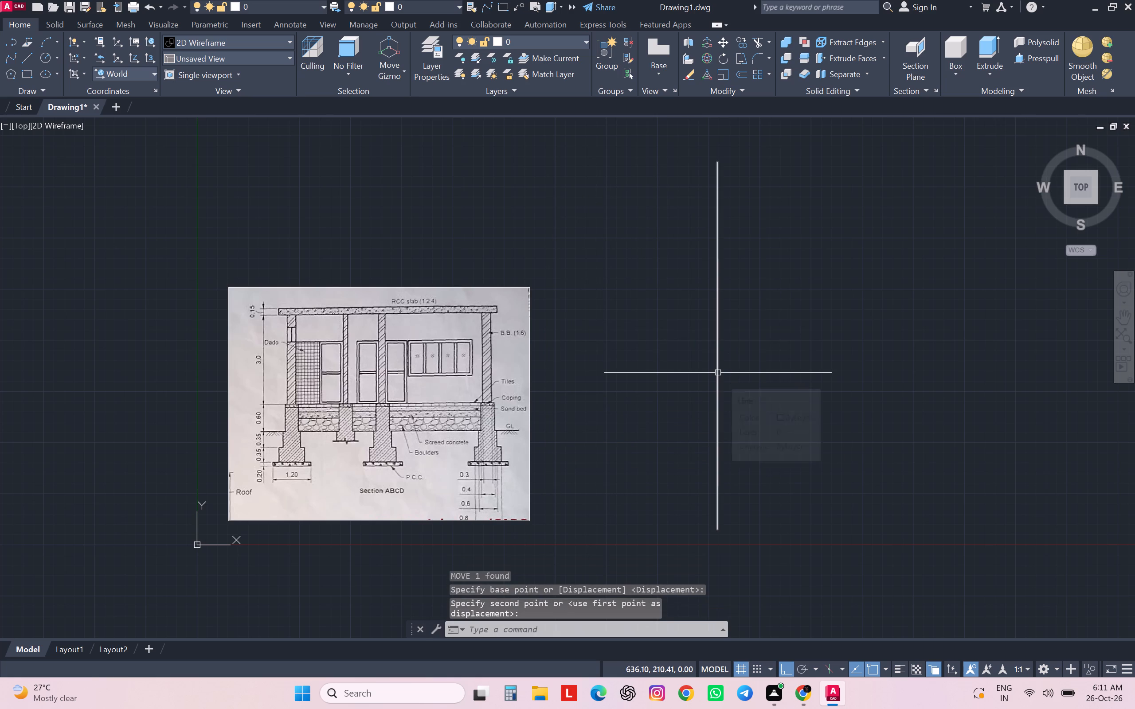
key(Escape)
key(Escape)
key(Escape)
key(Escape)
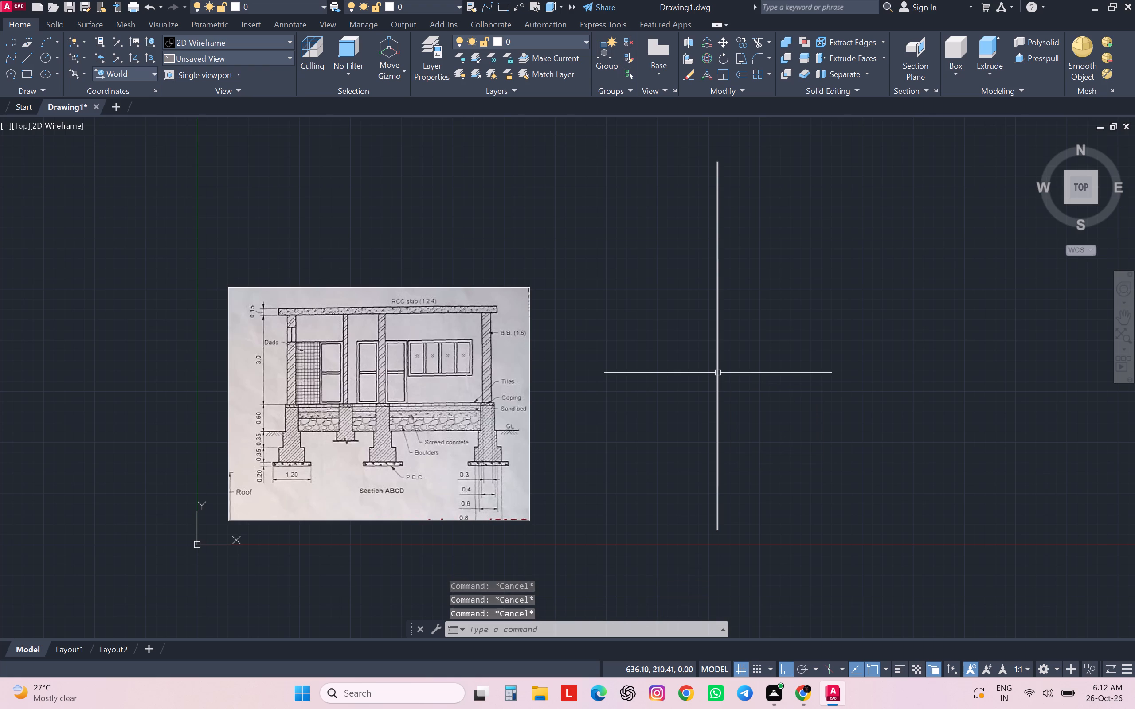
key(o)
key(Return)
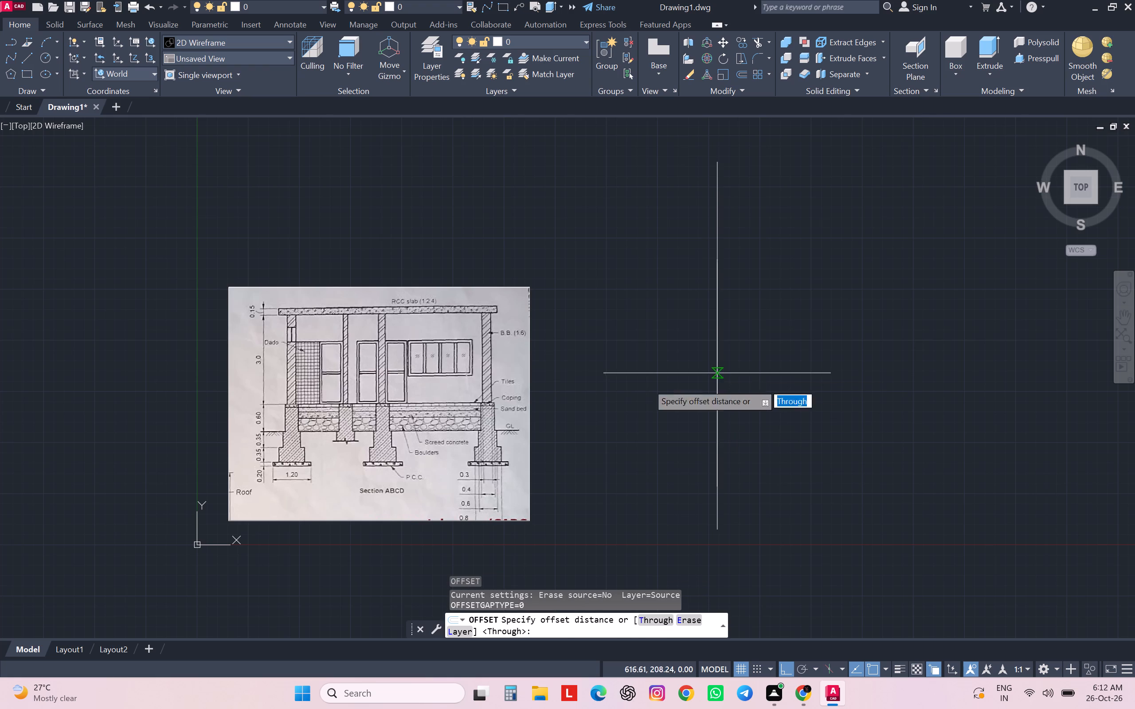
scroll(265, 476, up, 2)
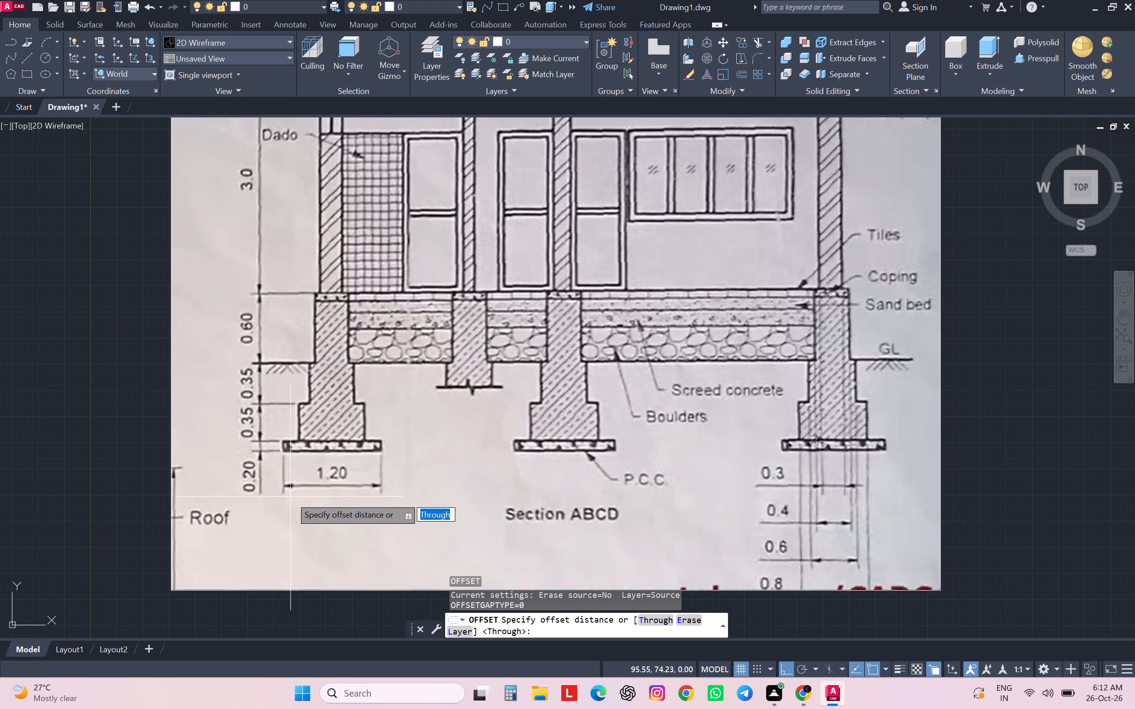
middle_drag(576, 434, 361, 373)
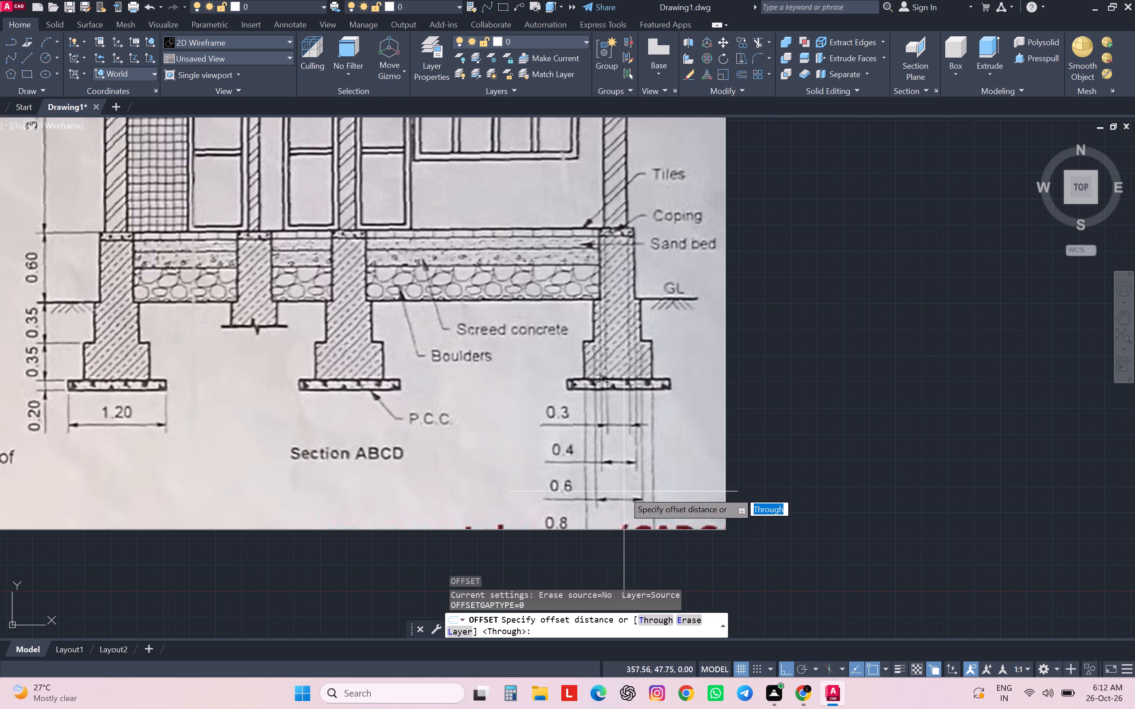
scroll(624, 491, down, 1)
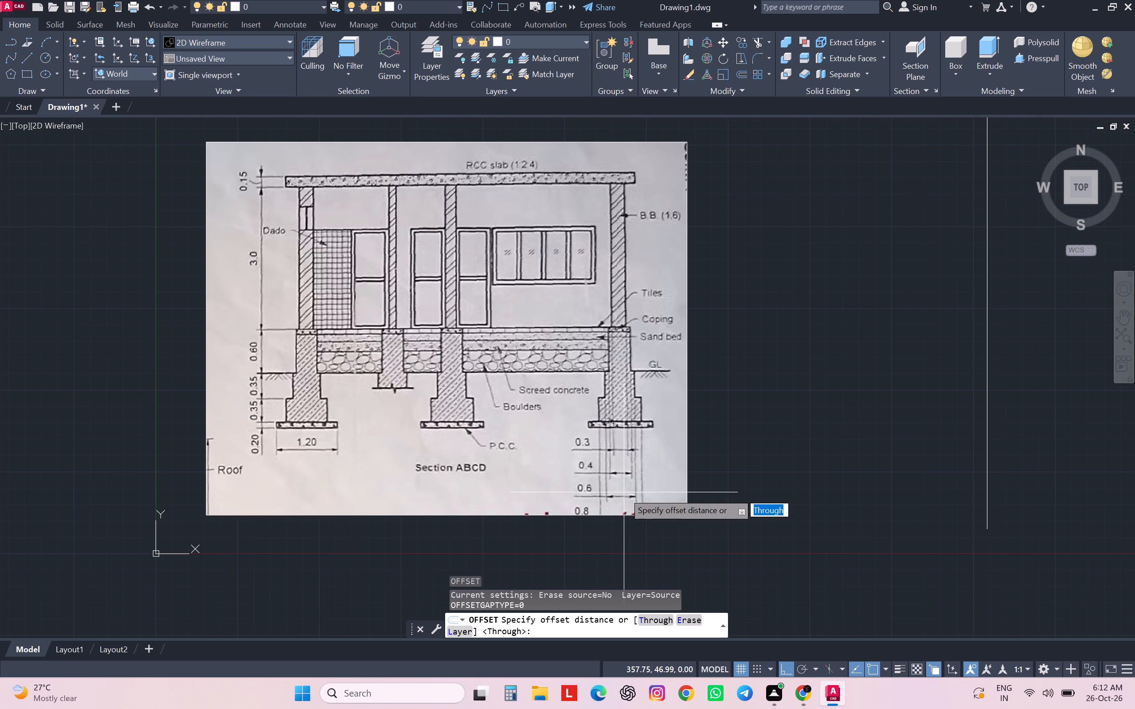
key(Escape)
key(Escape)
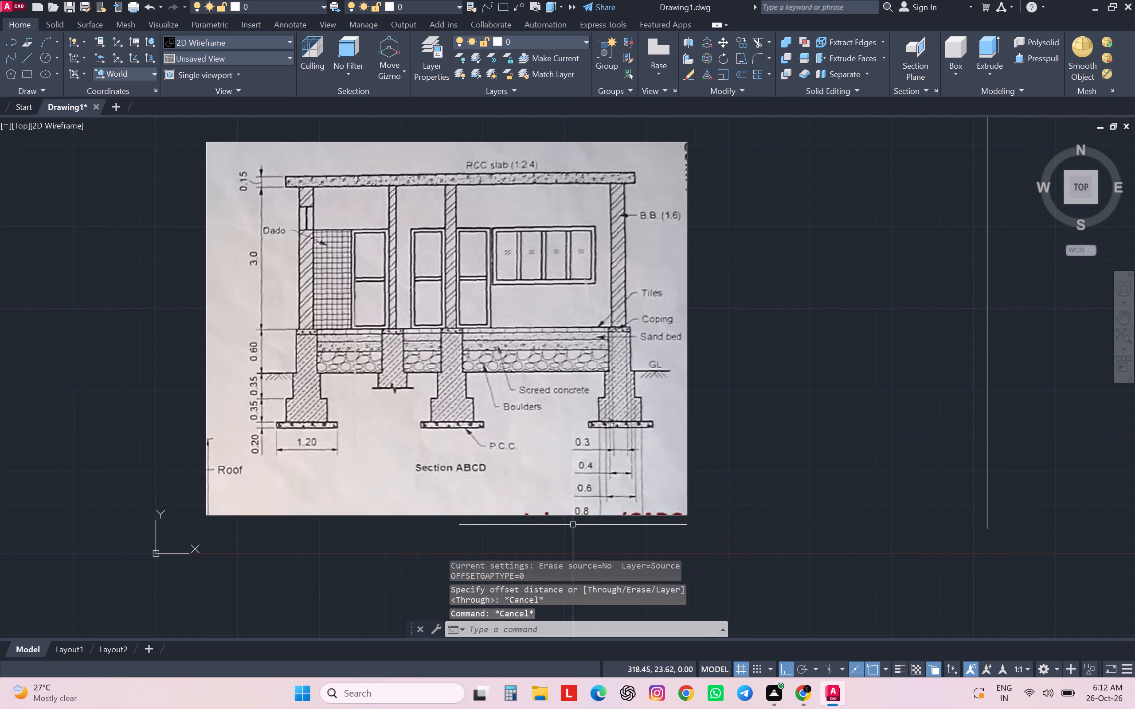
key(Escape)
Offset the vertical line by 30 to its right side and end the Offset command.
middle_drag(674, 468, 489, 469)
scroll(657, 470, down, 1)
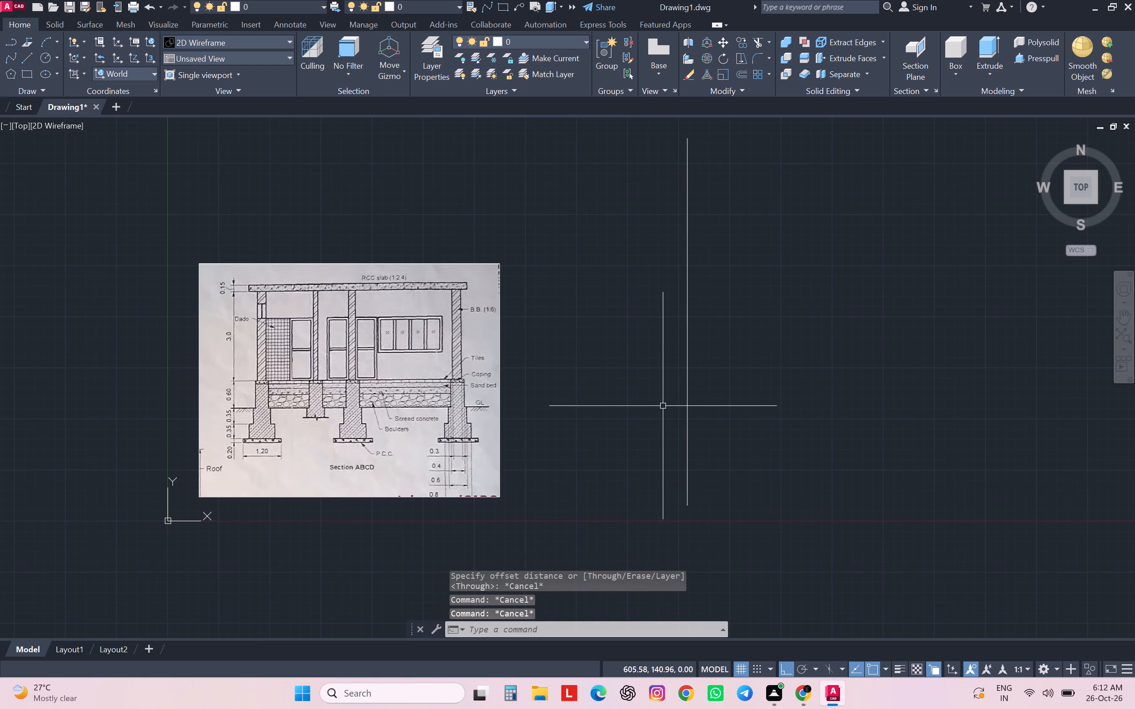
click(687, 403)
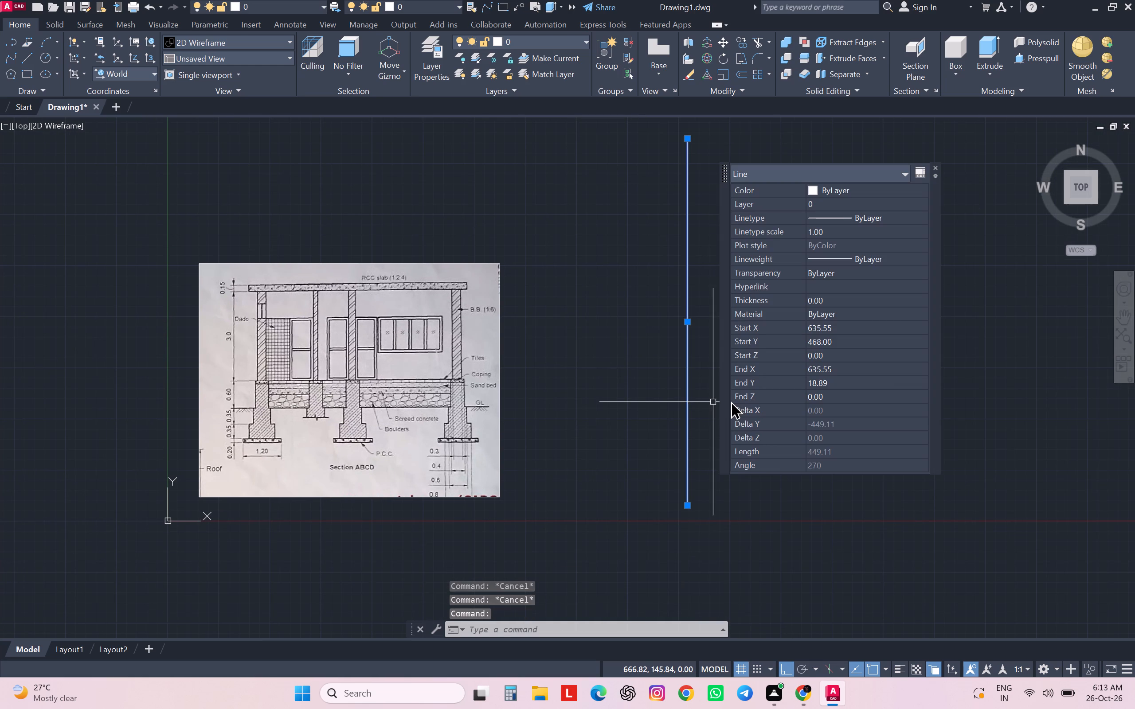
key(o)
key(Return)
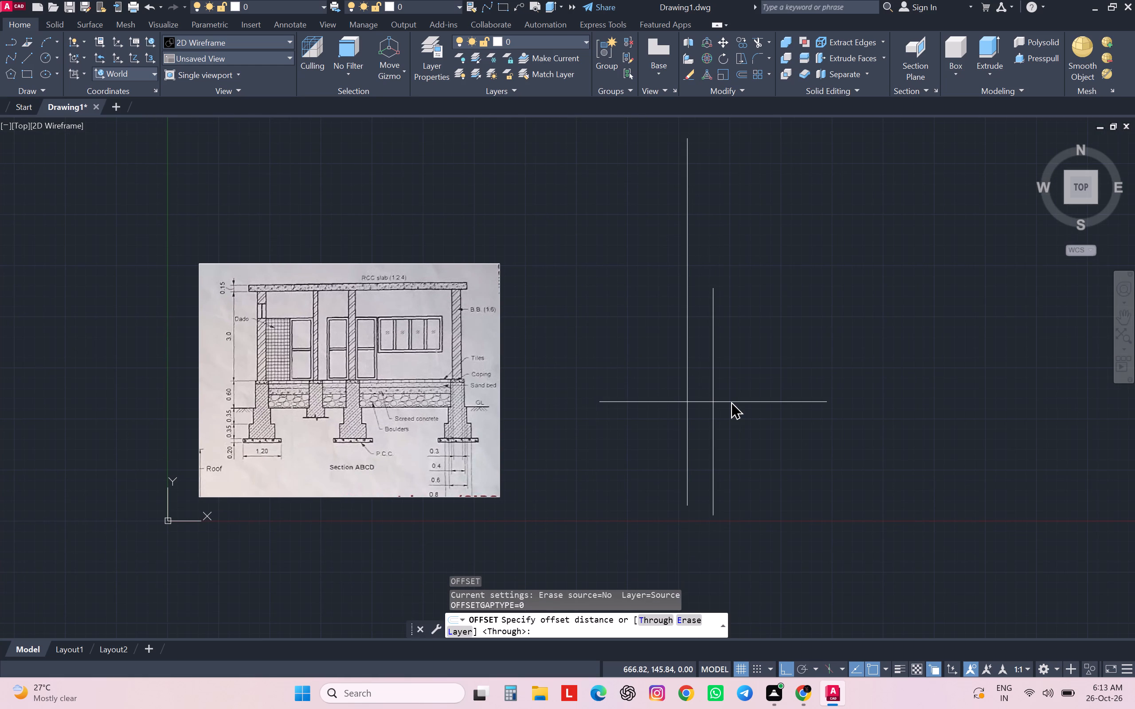
key(3)
key(0)
key(Return)
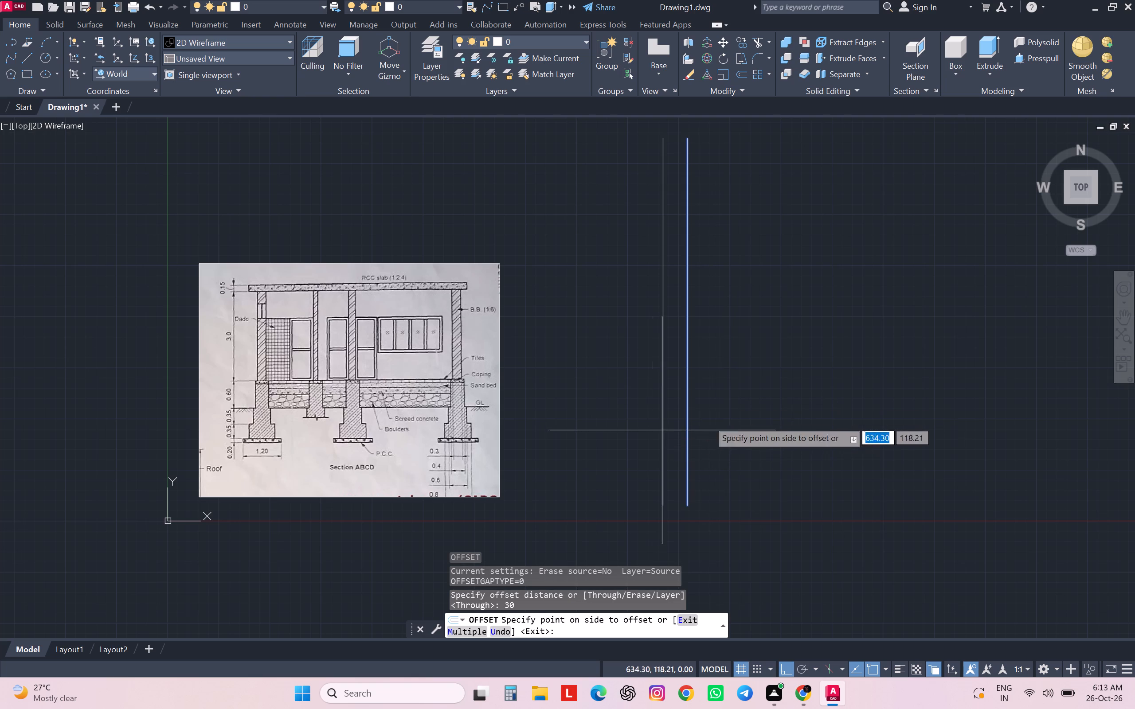
click(731, 418)
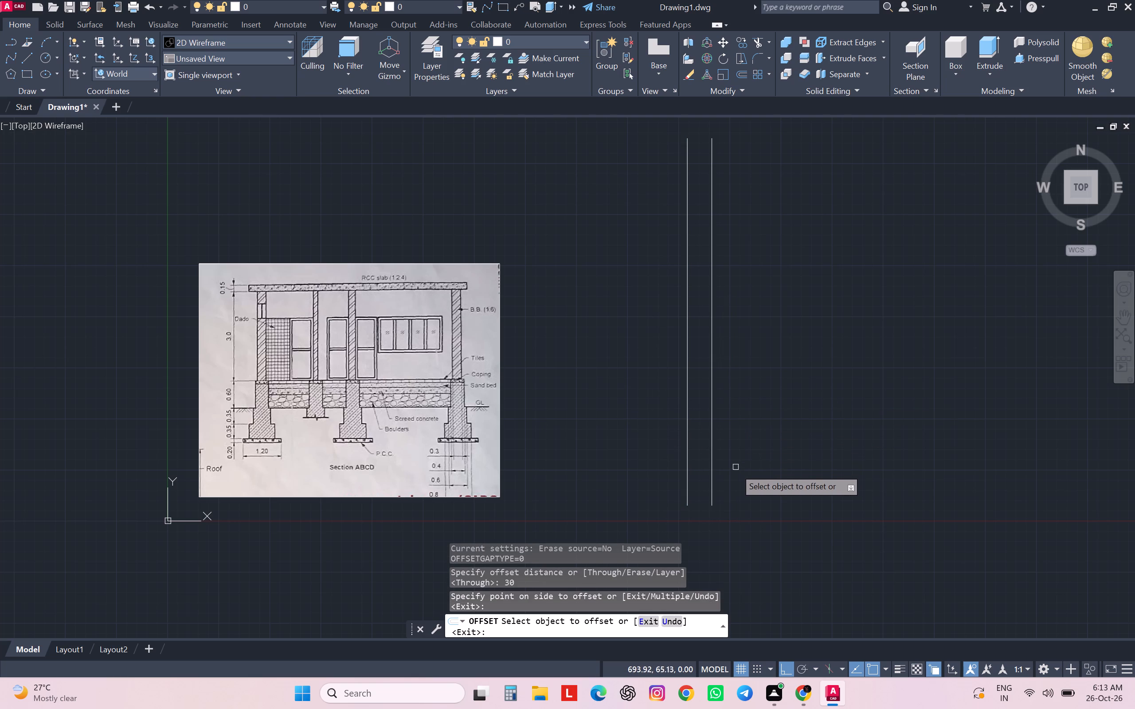
key(Escape)
key(Escape)
key(Escape)
key(Escape)
key(Escape)
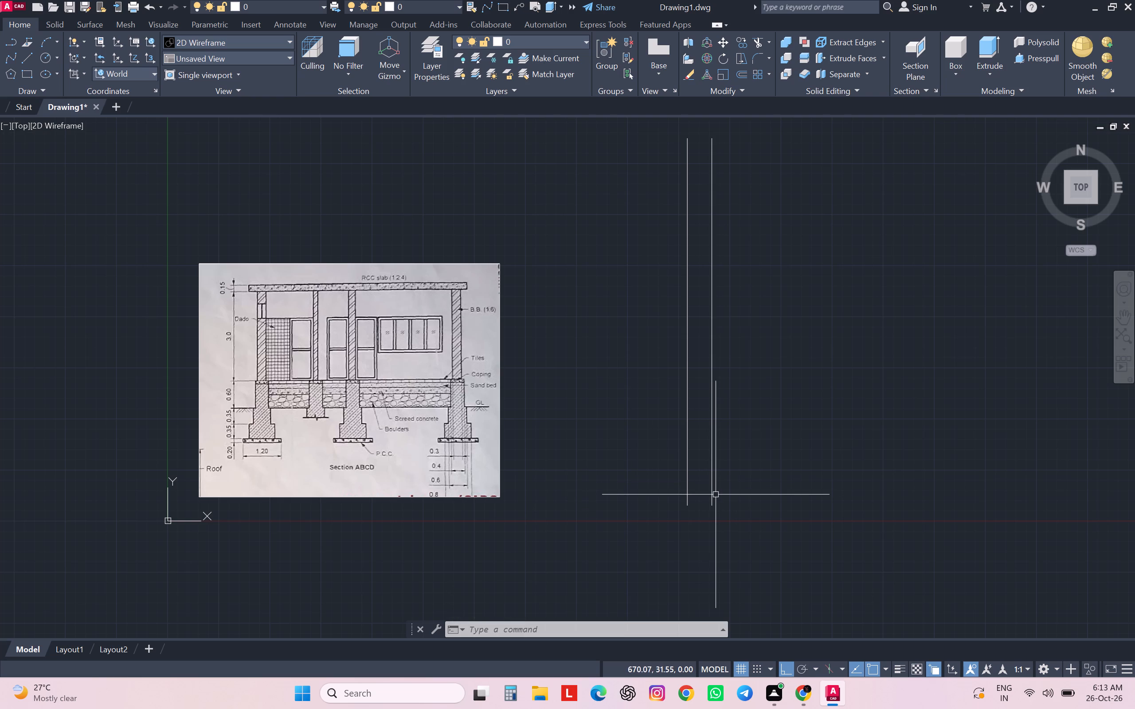
Join the upper ends of the two vertical wall lines with a 30-long horizontal line.
key(l)
key(Return)
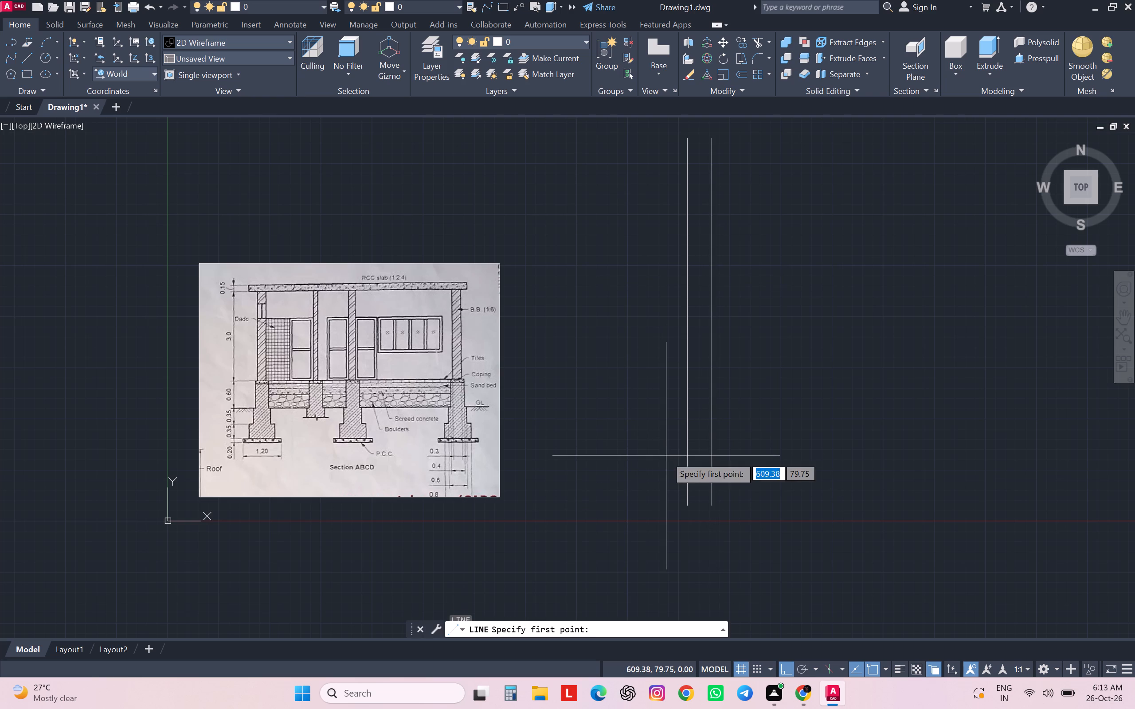
click(686, 142)
click(709, 141)
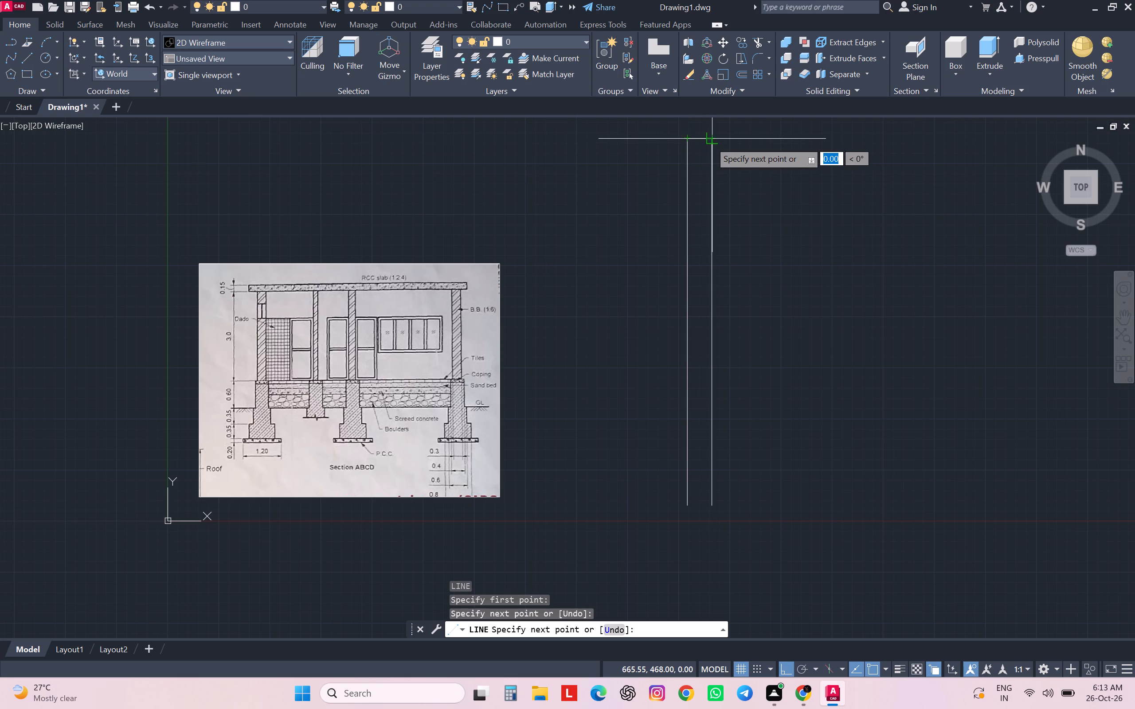
key(Escape)
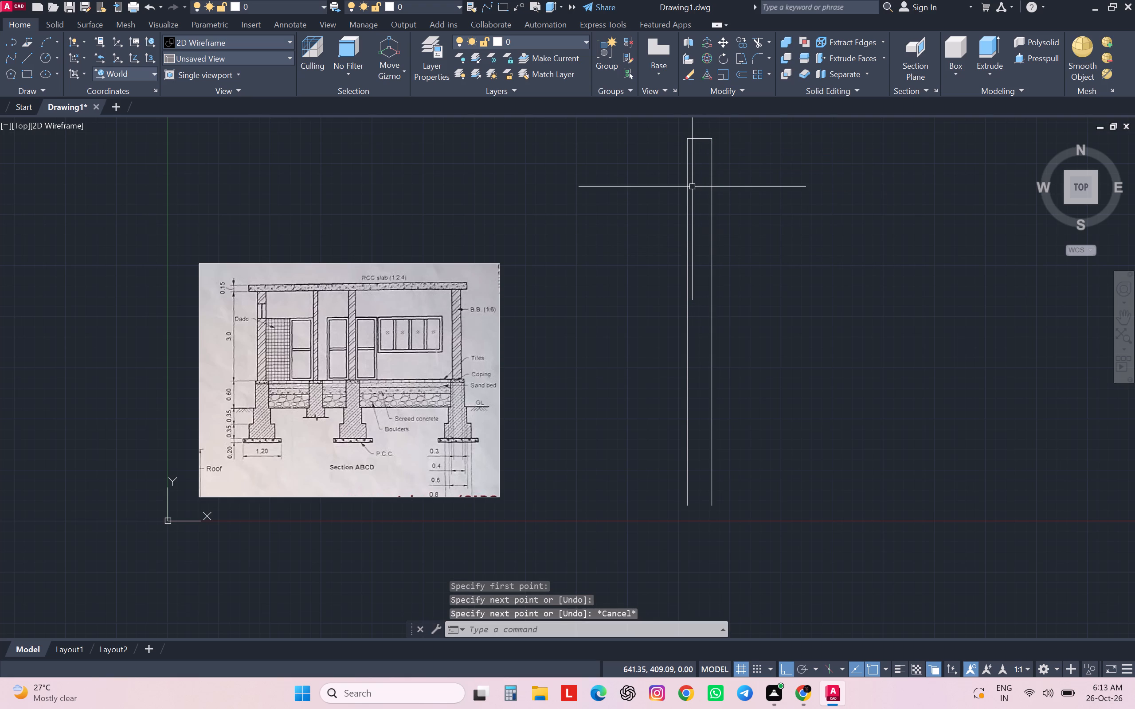
Draw a vertical centre line about 451 long from the midpoint of the wall's top edge down to the wall lines' lower ends.
key(l)
key(Return)
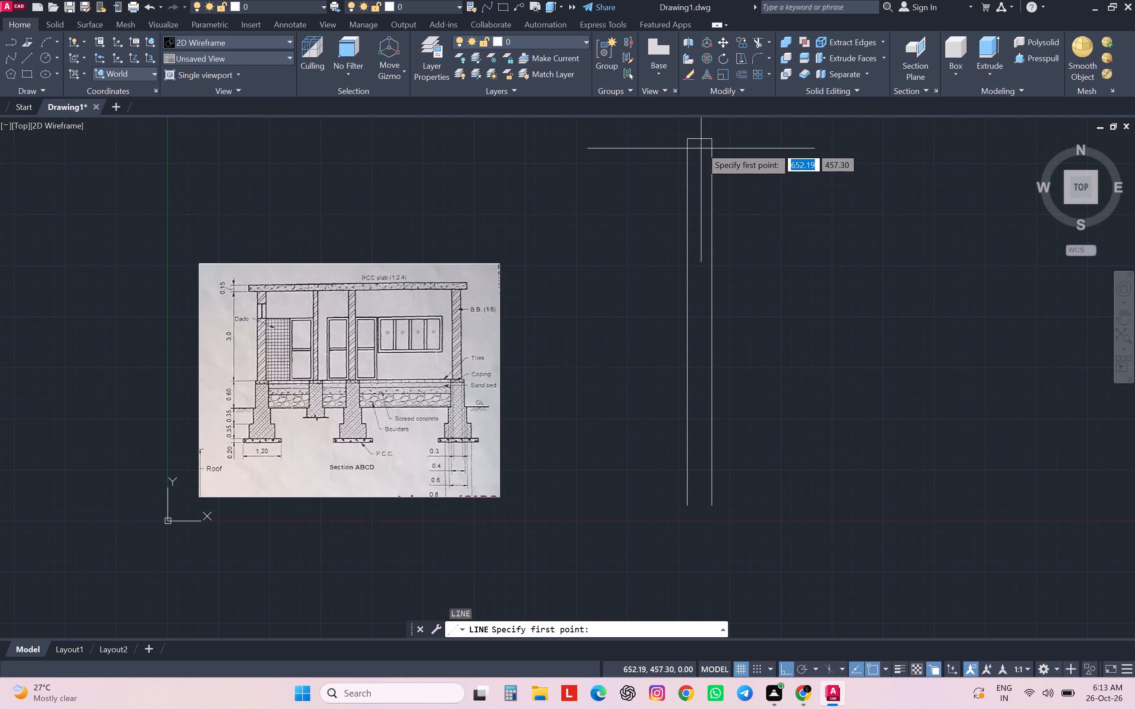
click(700, 139)
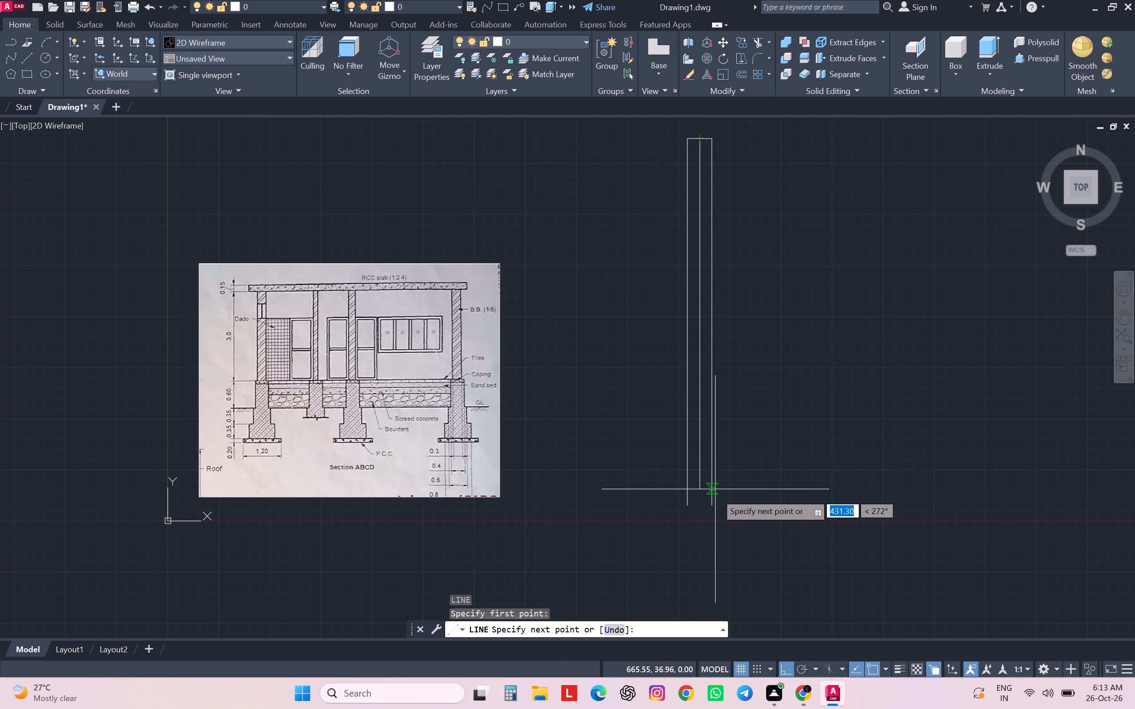
click(708, 502)
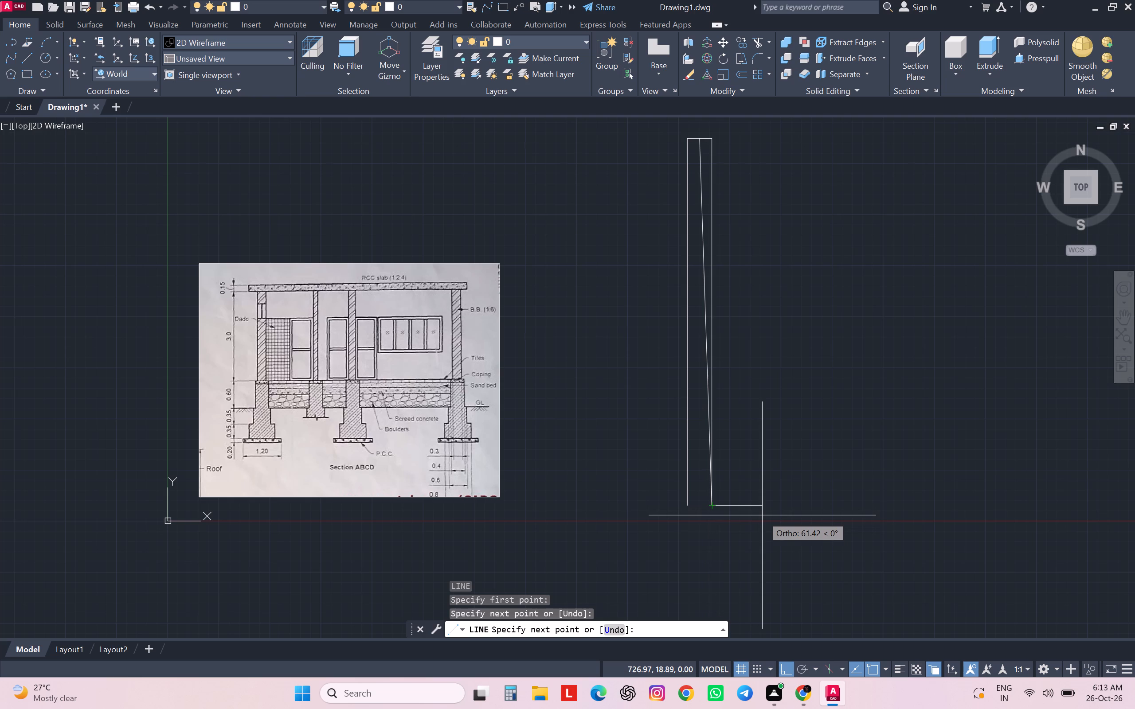
key(ctrl+z)
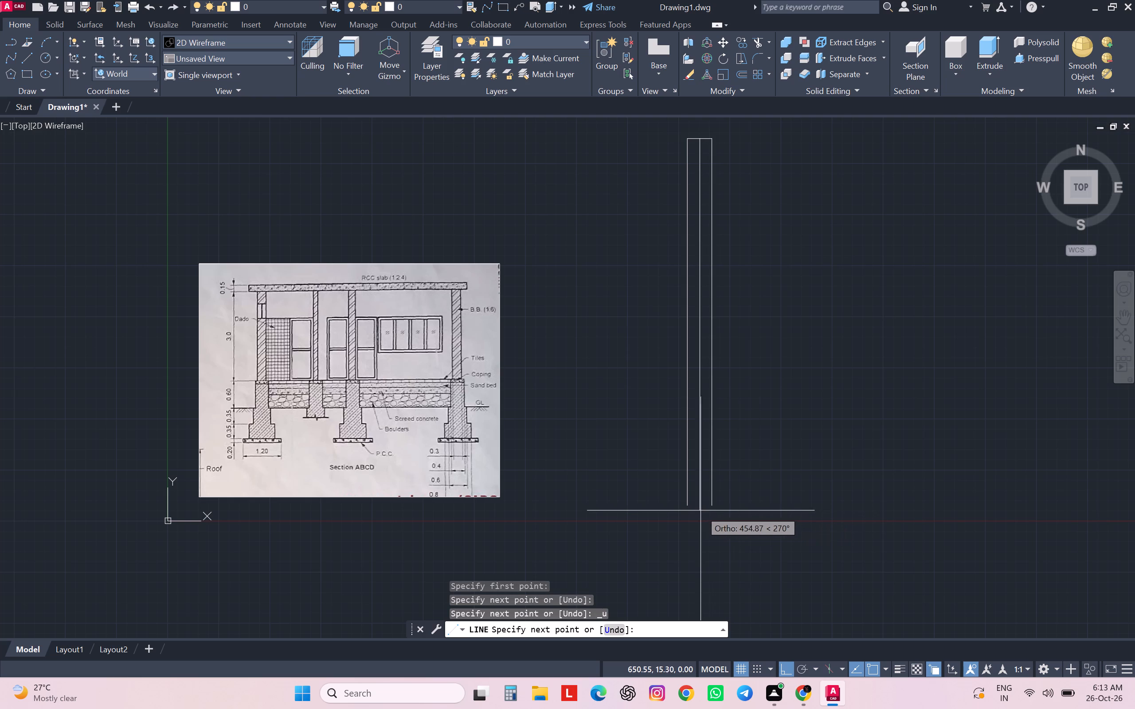
click(697, 507)
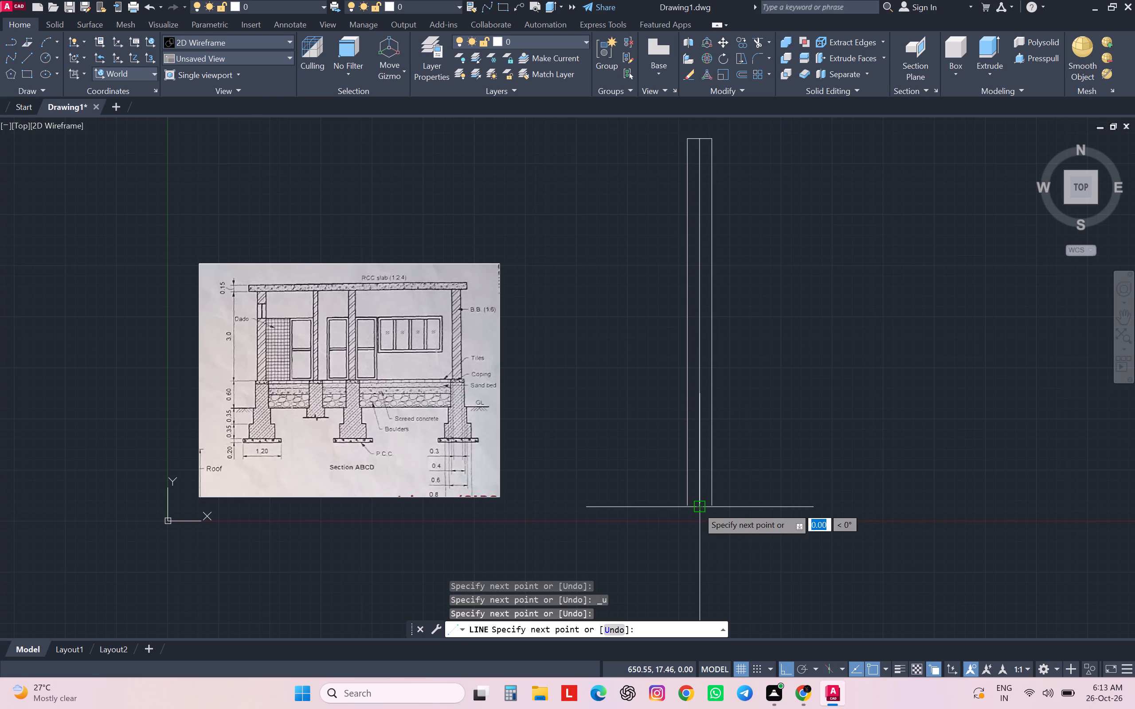
key(Escape)
key(Escape)
key(Escape)
key(Escape)
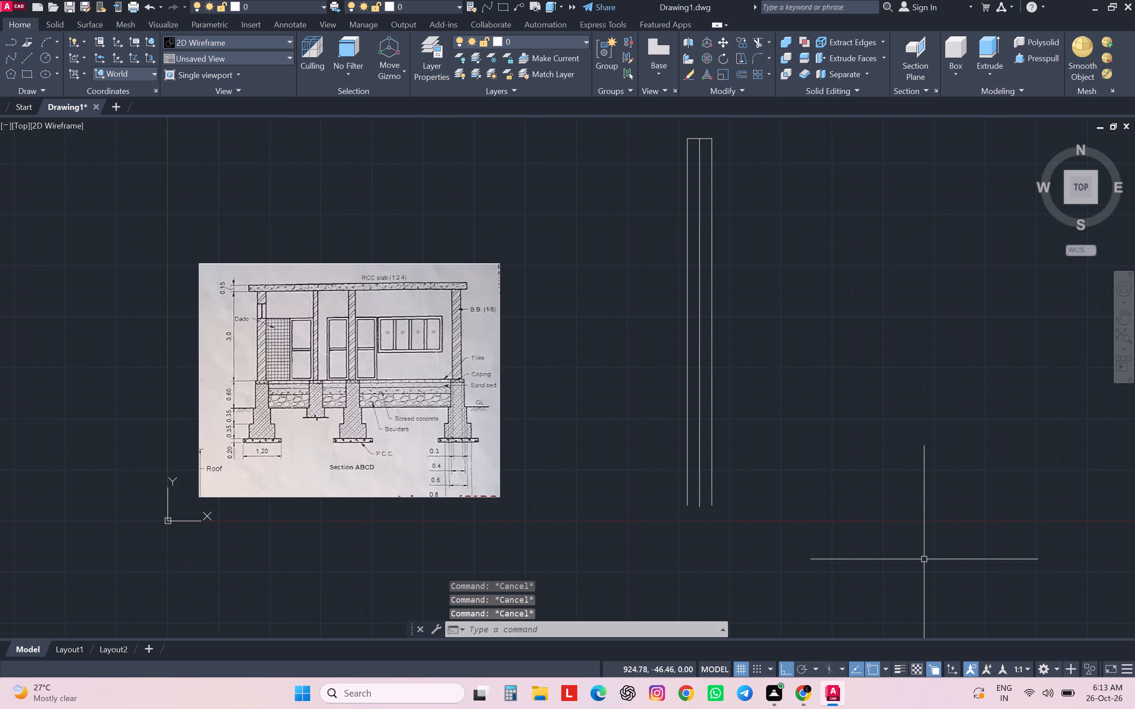
key(Escape)
key(Escape)
key(Escape)
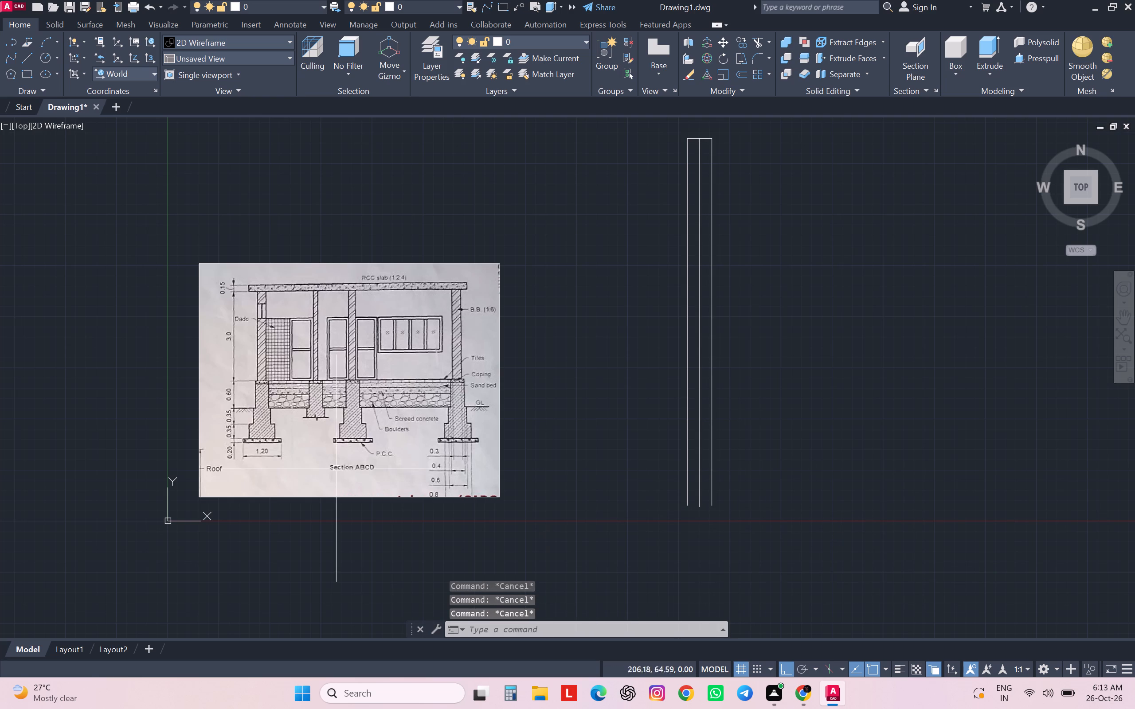
Offset the wall's centre line by 30 to its right and left sides and end the Offset command.
scroll(371, 448, up, 1)
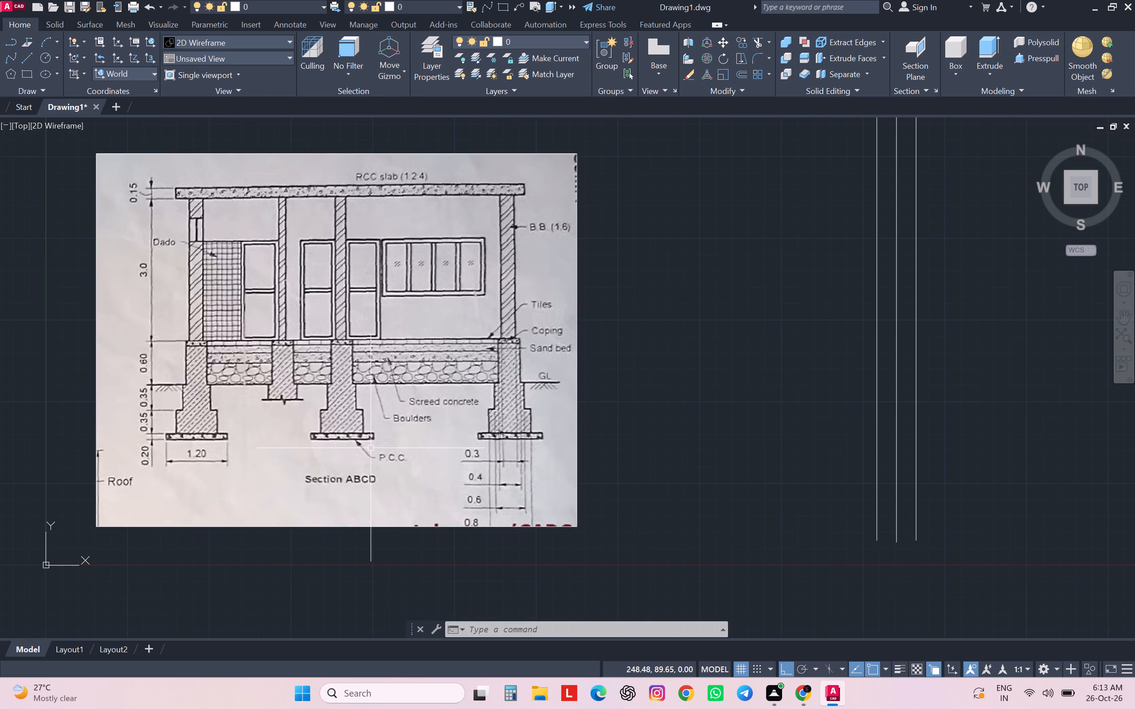
middle_drag(537, 423, 451, 422)
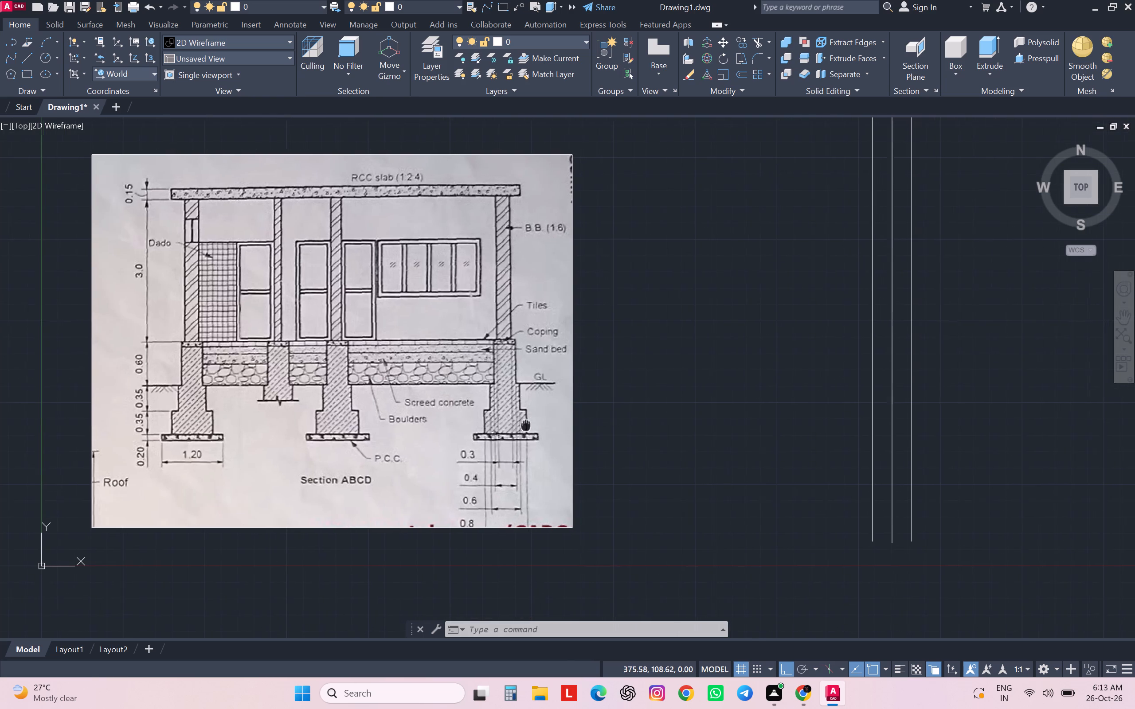
middle_drag(451, 422, 266, 398)
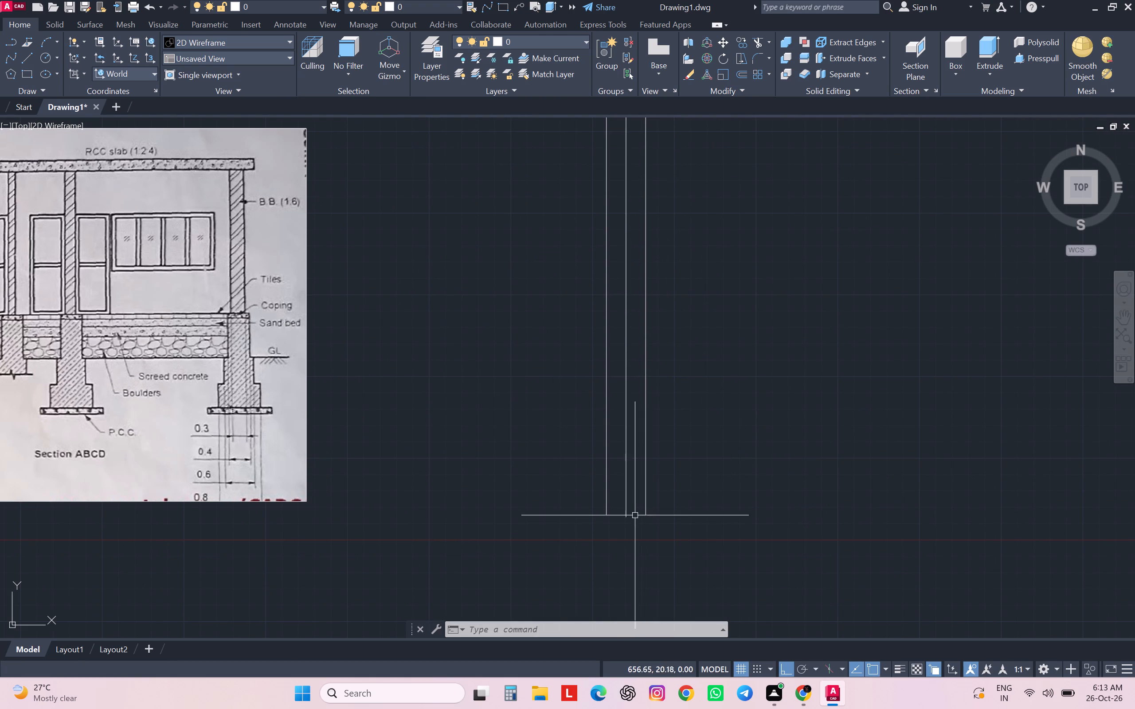
click(630, 510)
click(622, 510)
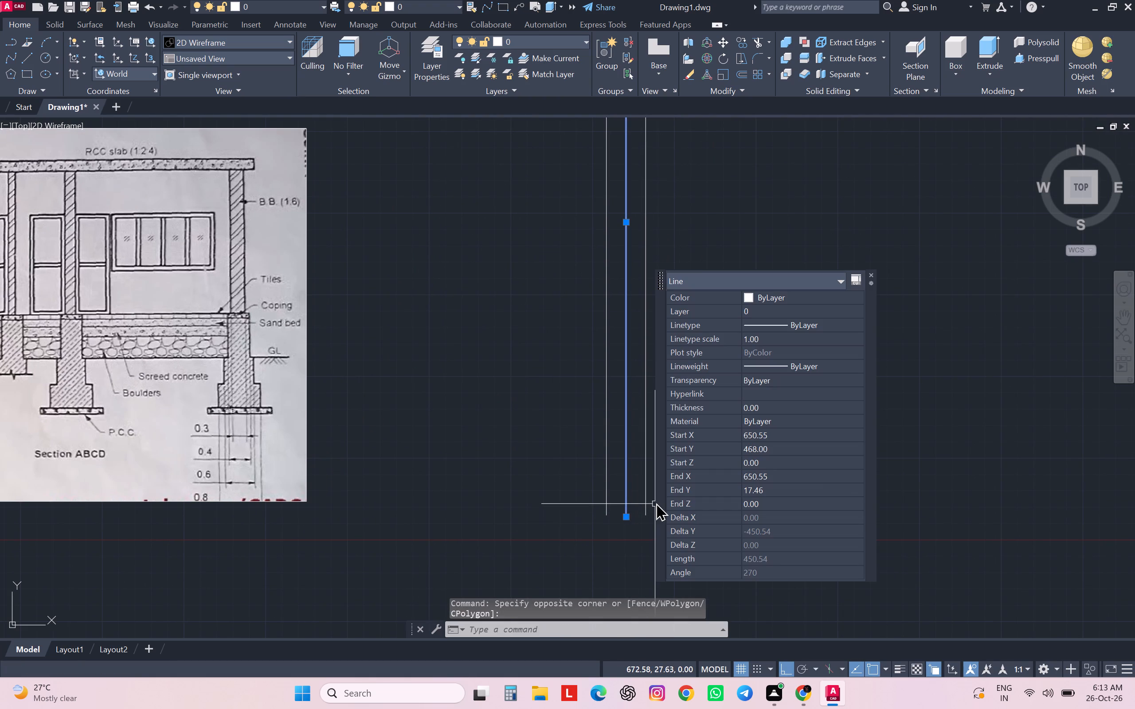
key(o)
key(Return)
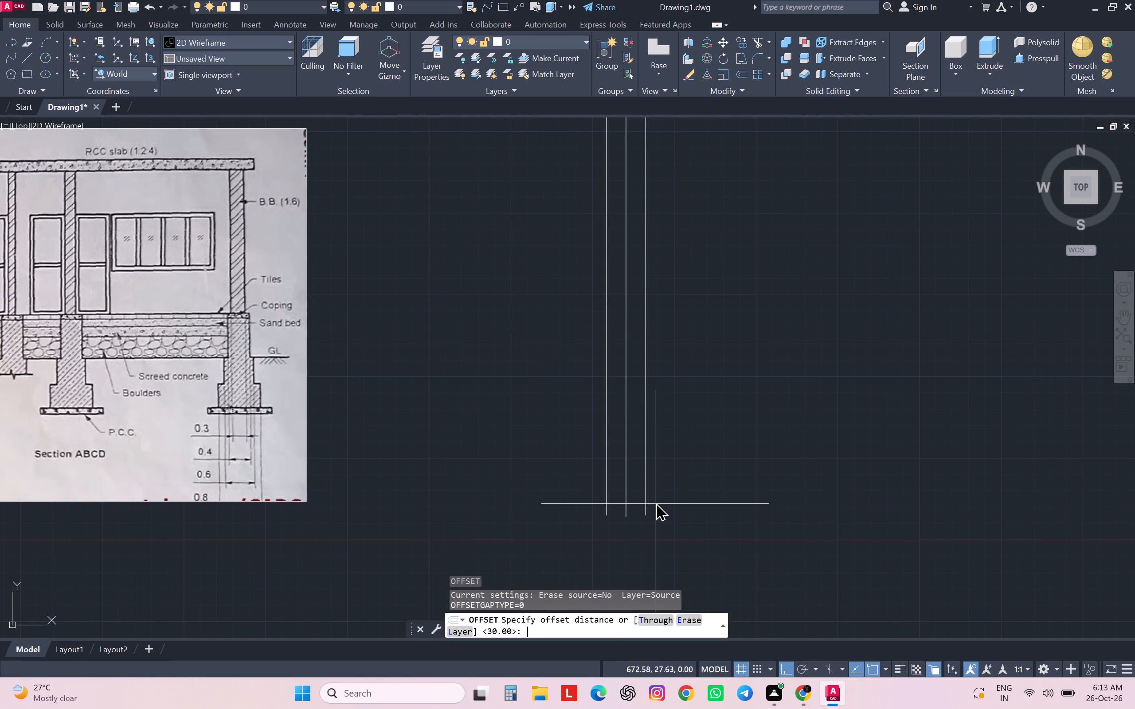
key(Down)
key(Insert)
key(Return)
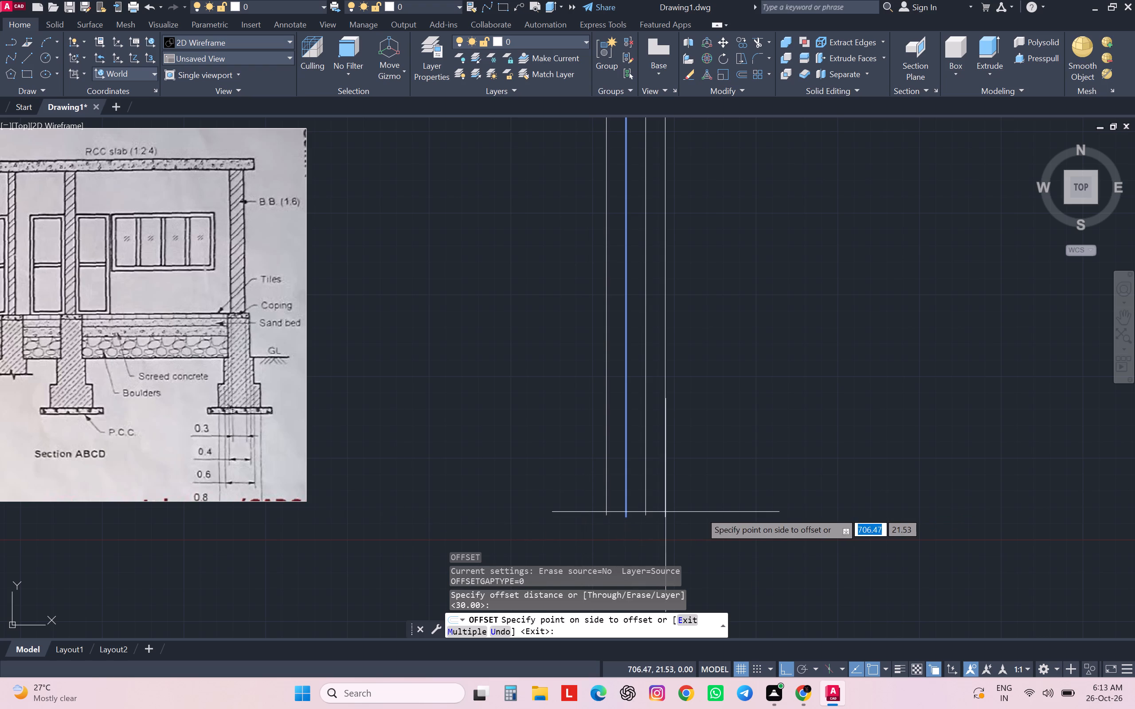
click(720, 510)
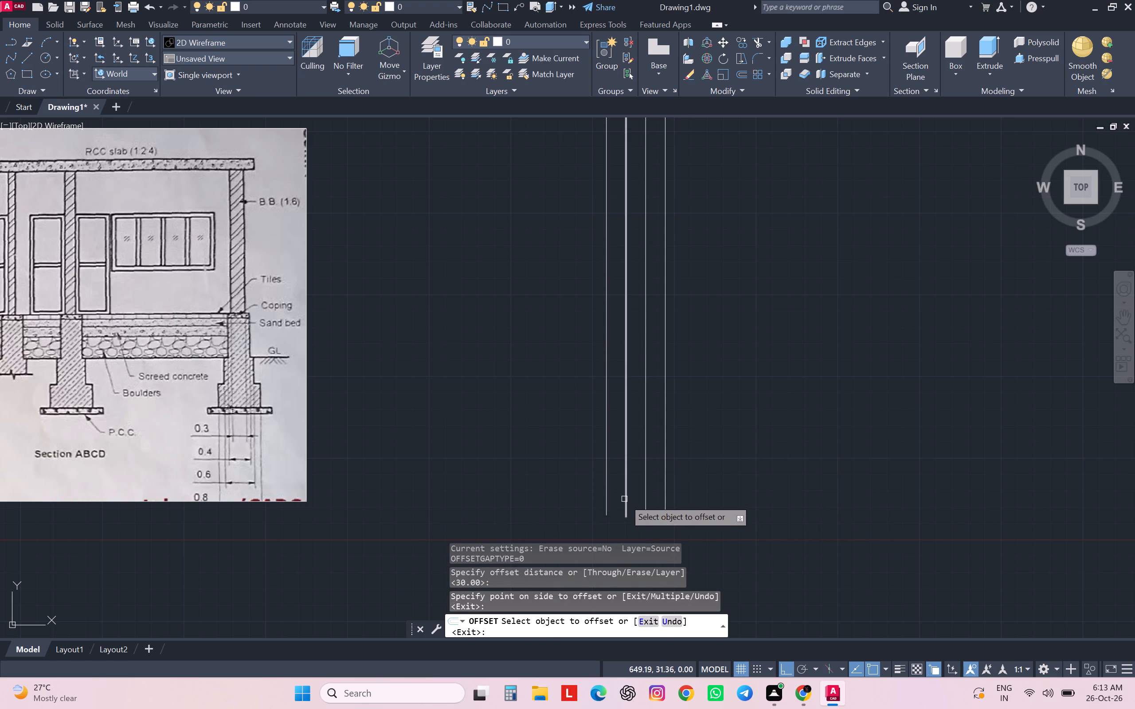
click(624, 499)
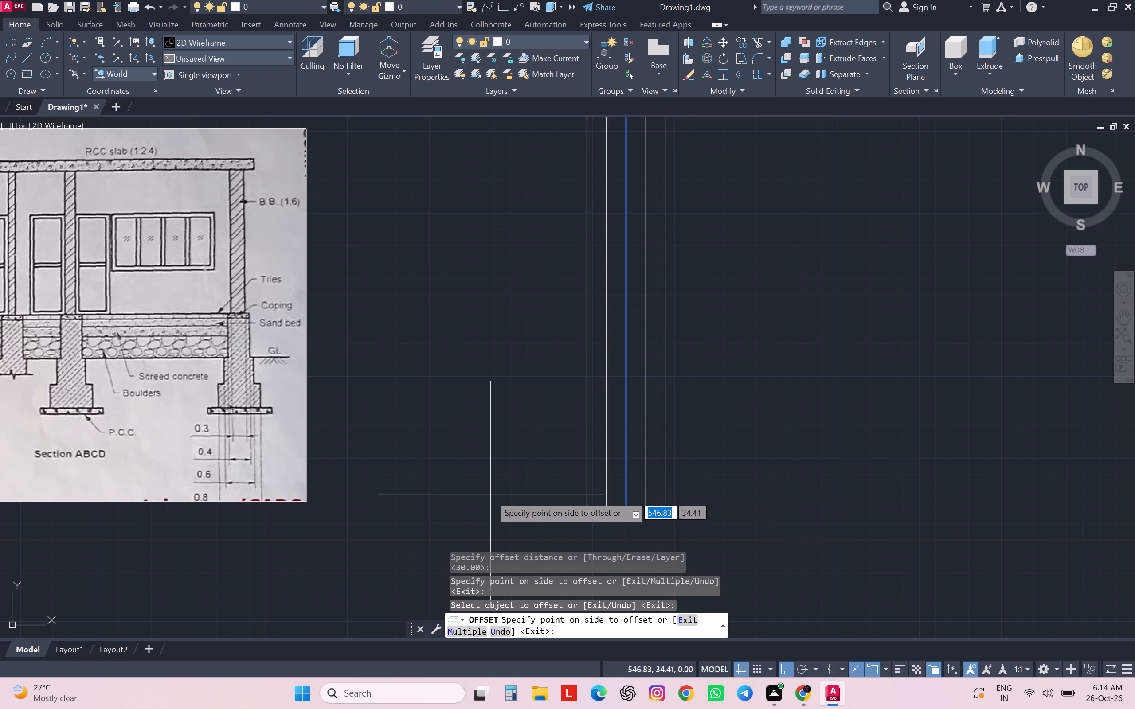
click(490, 495)
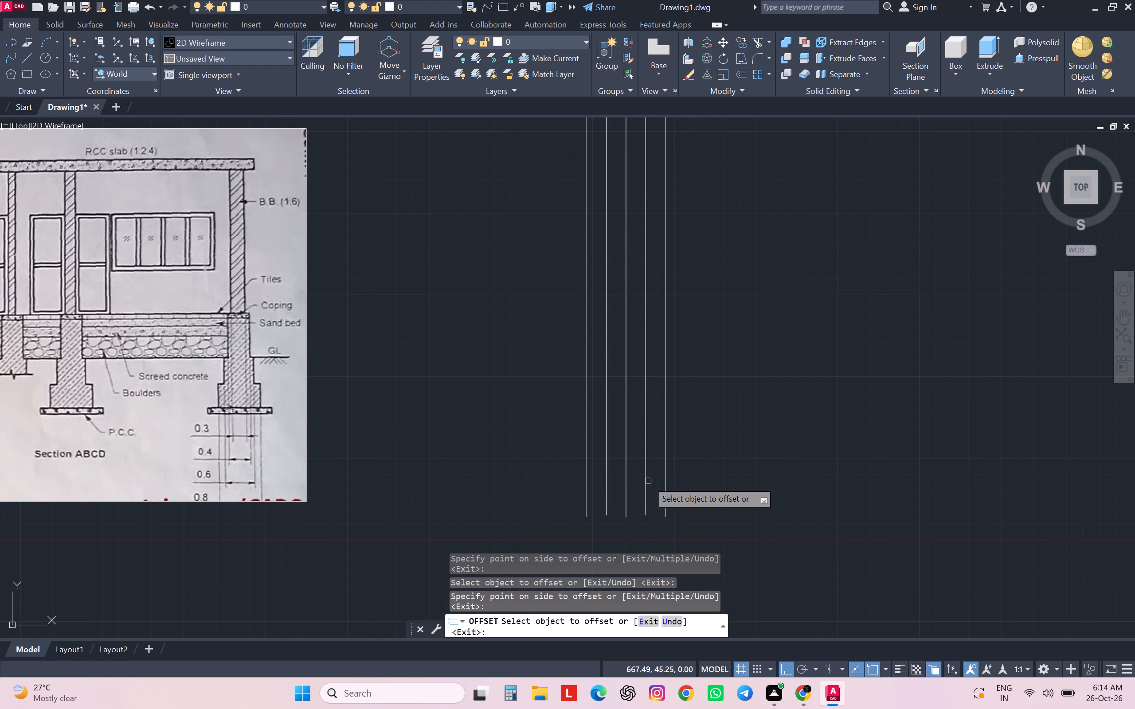
scroll(648, 481, down, 1)
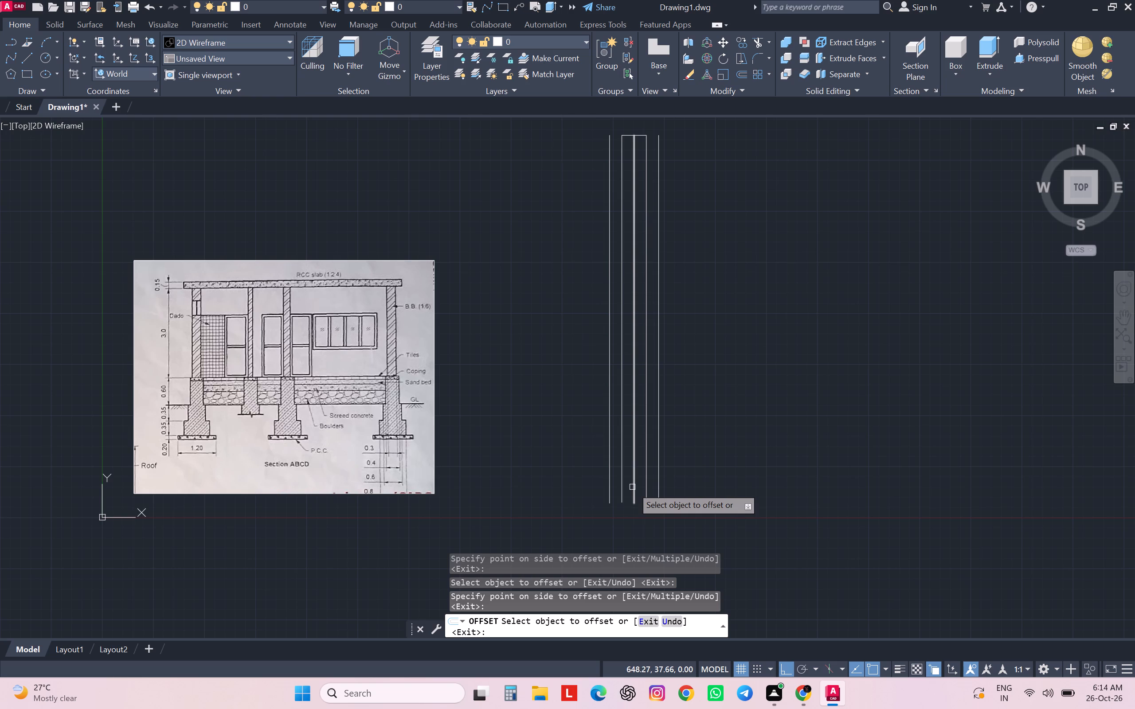
key(Escape)
key(Escape)
key(Escape)
key(Escape)
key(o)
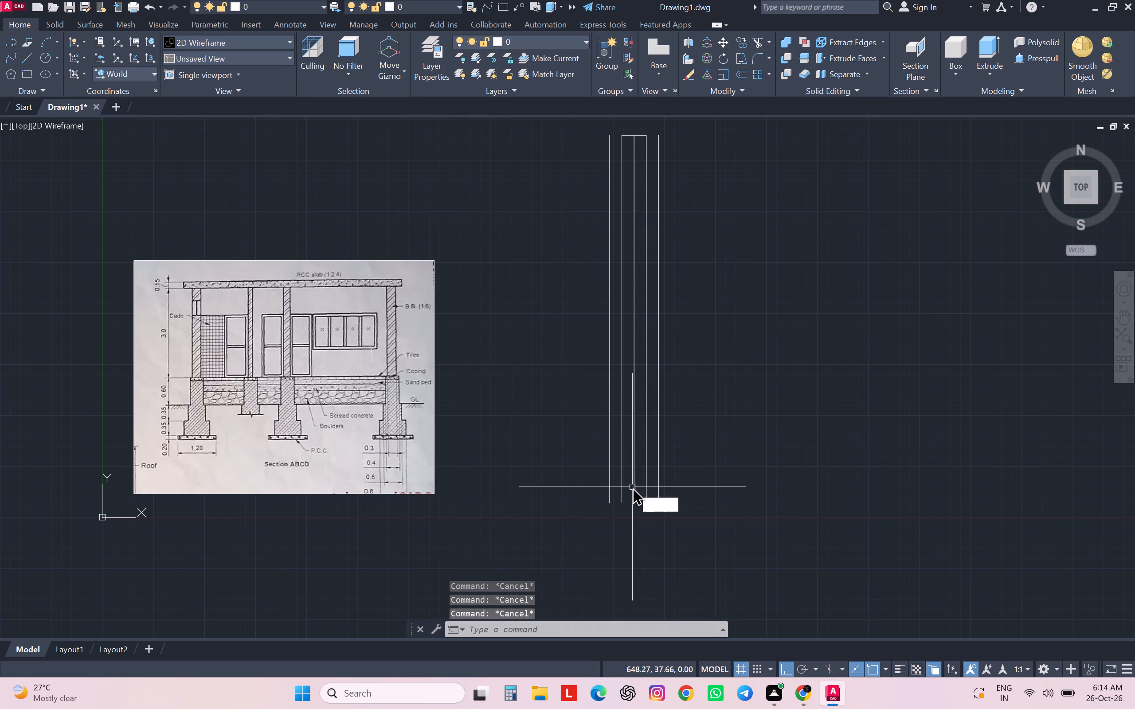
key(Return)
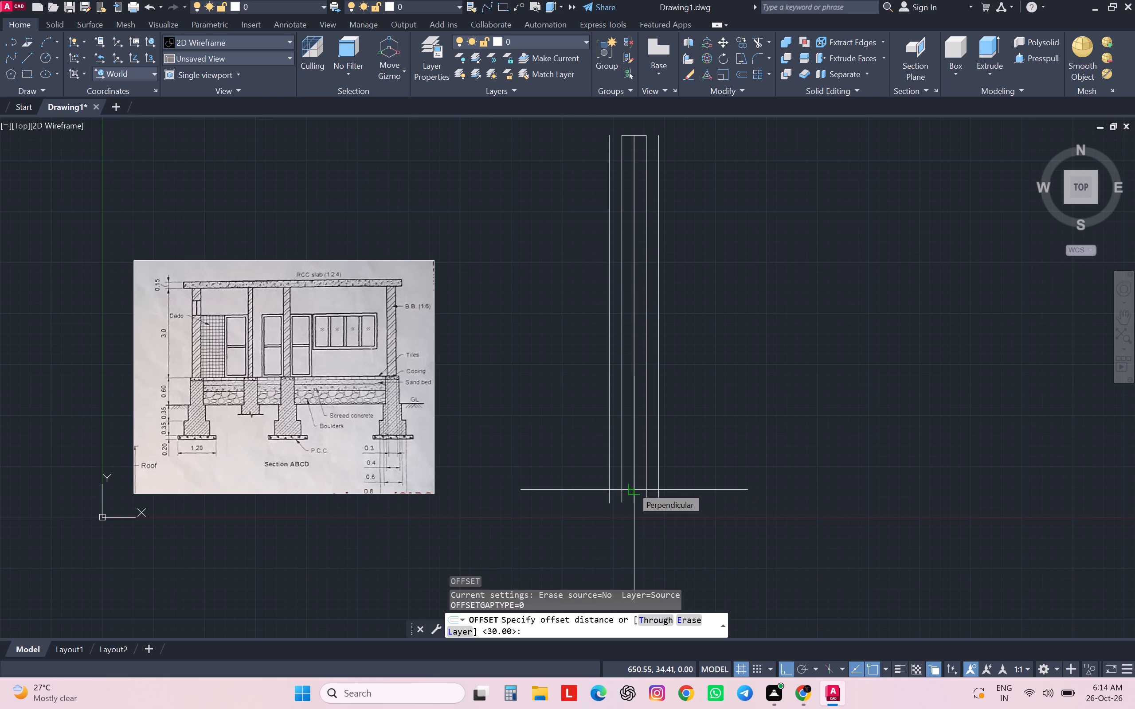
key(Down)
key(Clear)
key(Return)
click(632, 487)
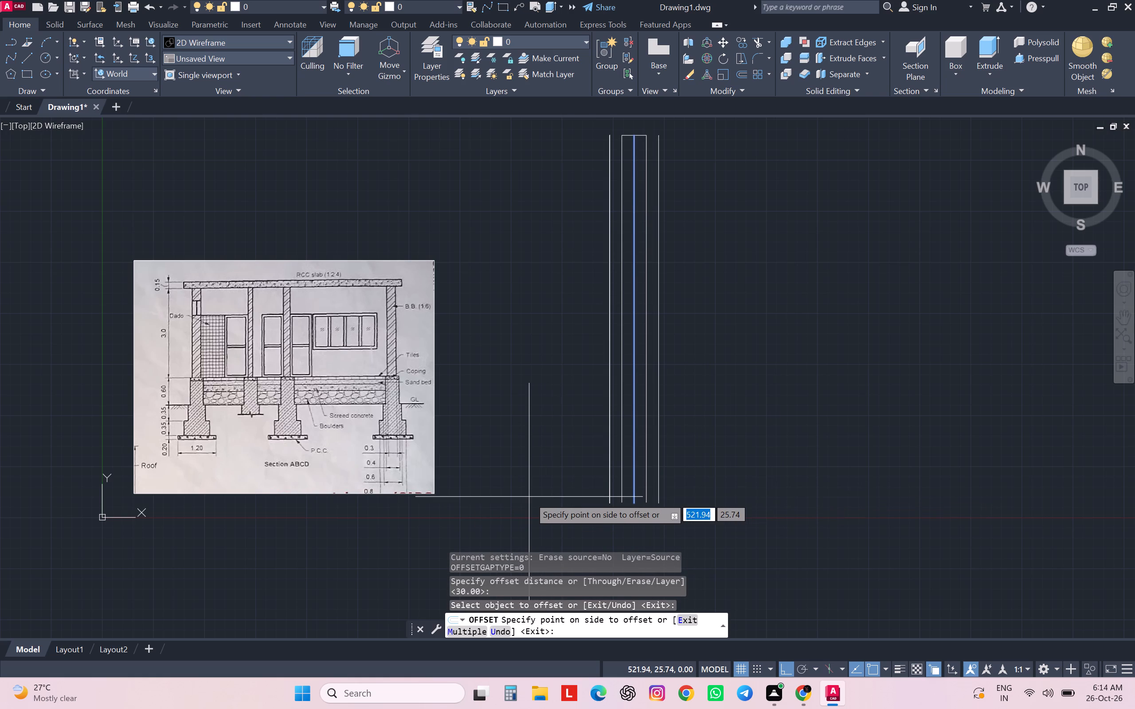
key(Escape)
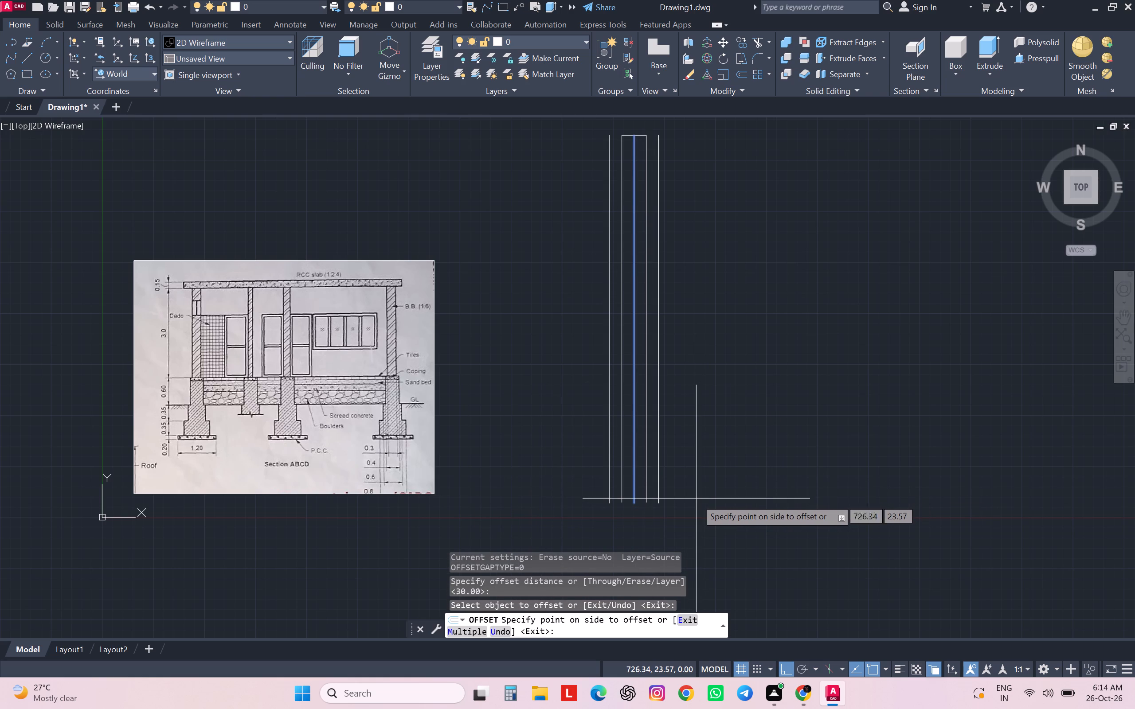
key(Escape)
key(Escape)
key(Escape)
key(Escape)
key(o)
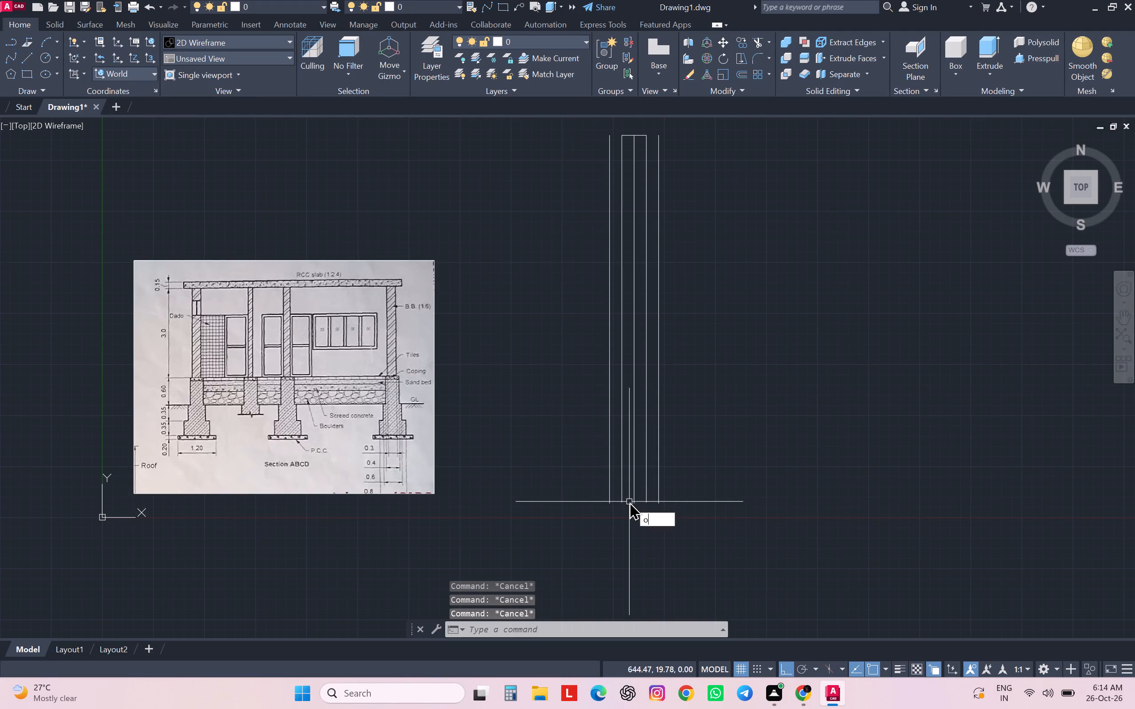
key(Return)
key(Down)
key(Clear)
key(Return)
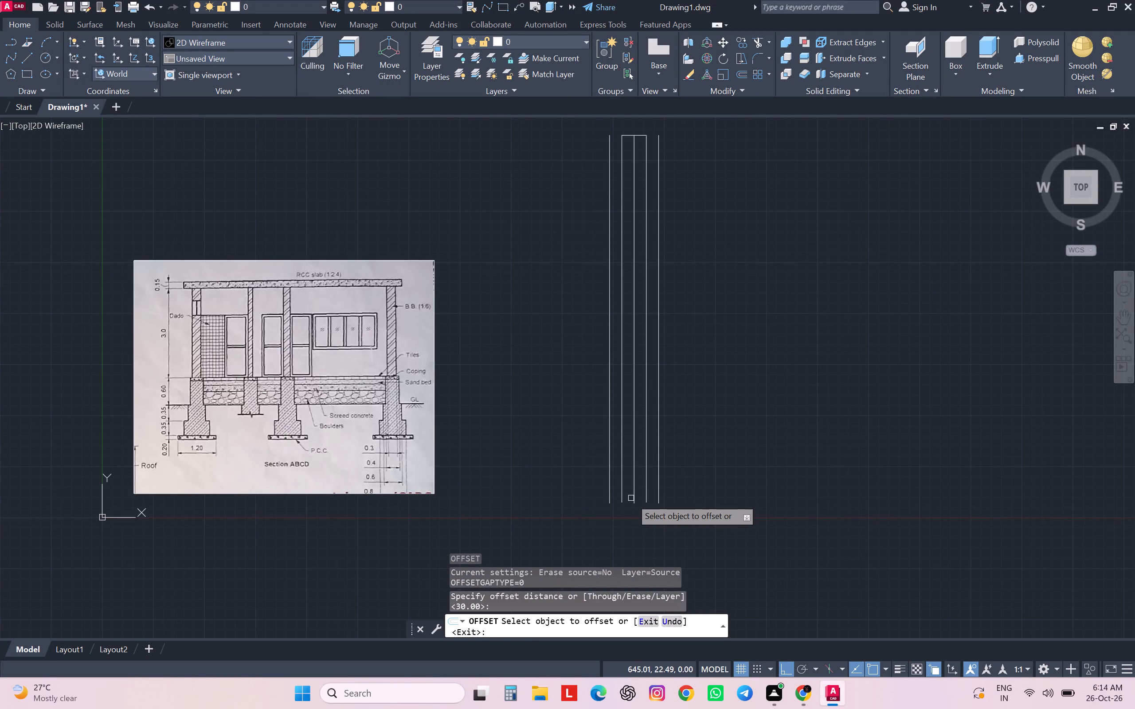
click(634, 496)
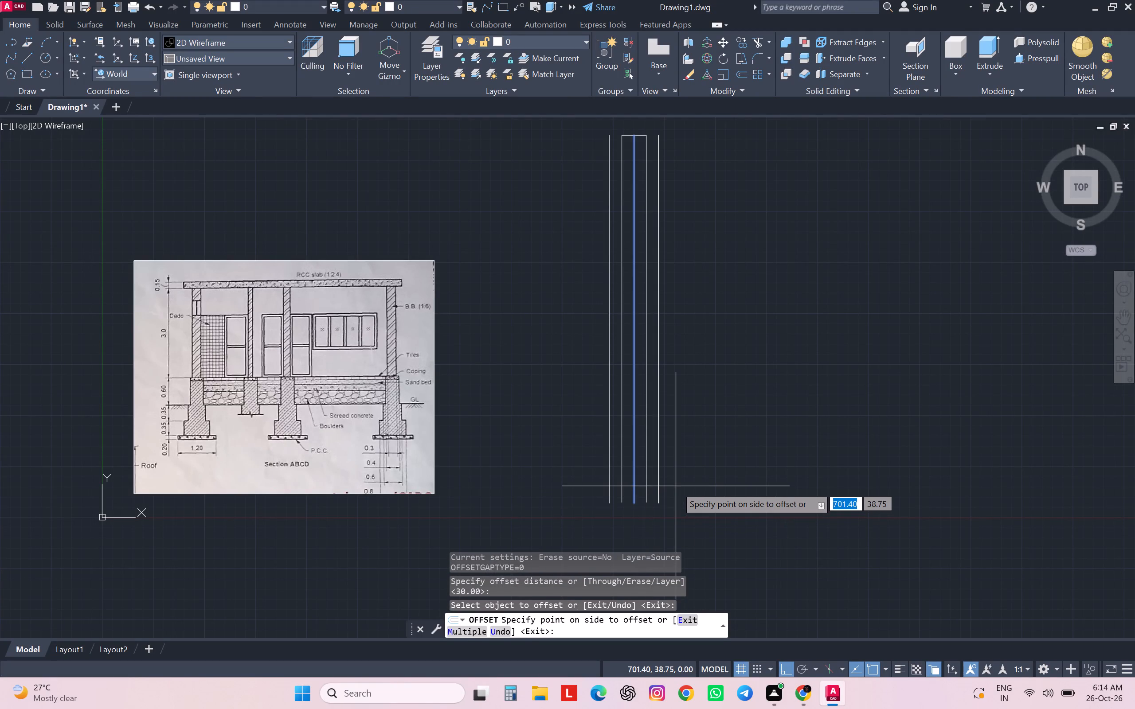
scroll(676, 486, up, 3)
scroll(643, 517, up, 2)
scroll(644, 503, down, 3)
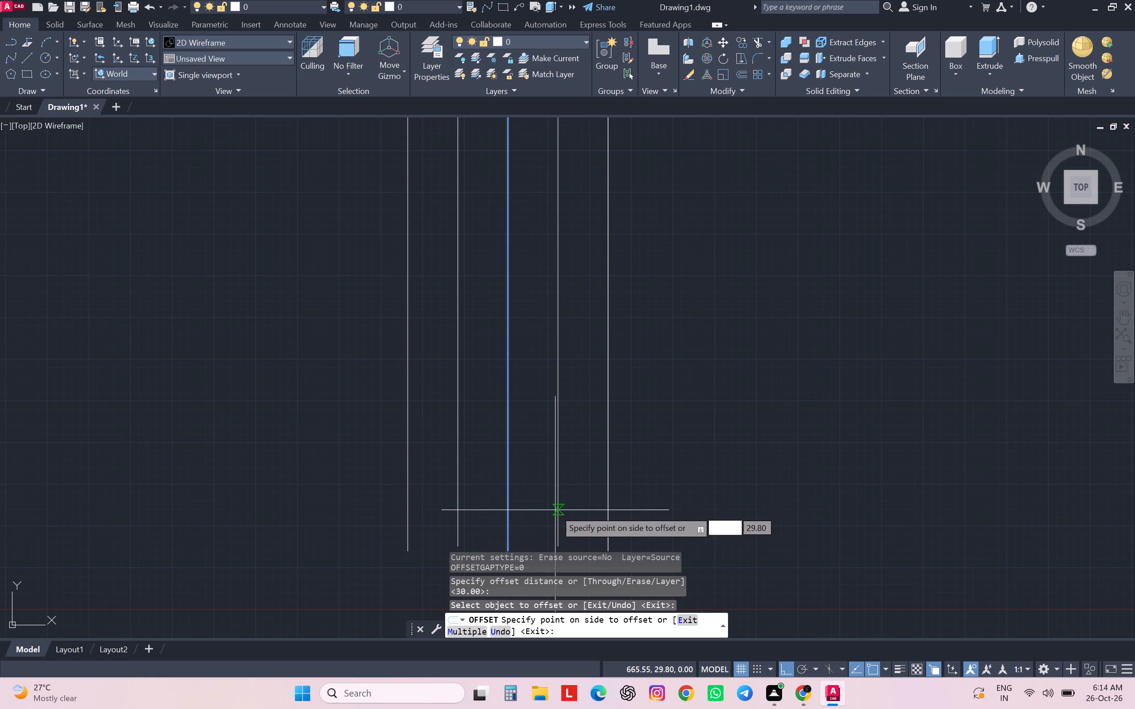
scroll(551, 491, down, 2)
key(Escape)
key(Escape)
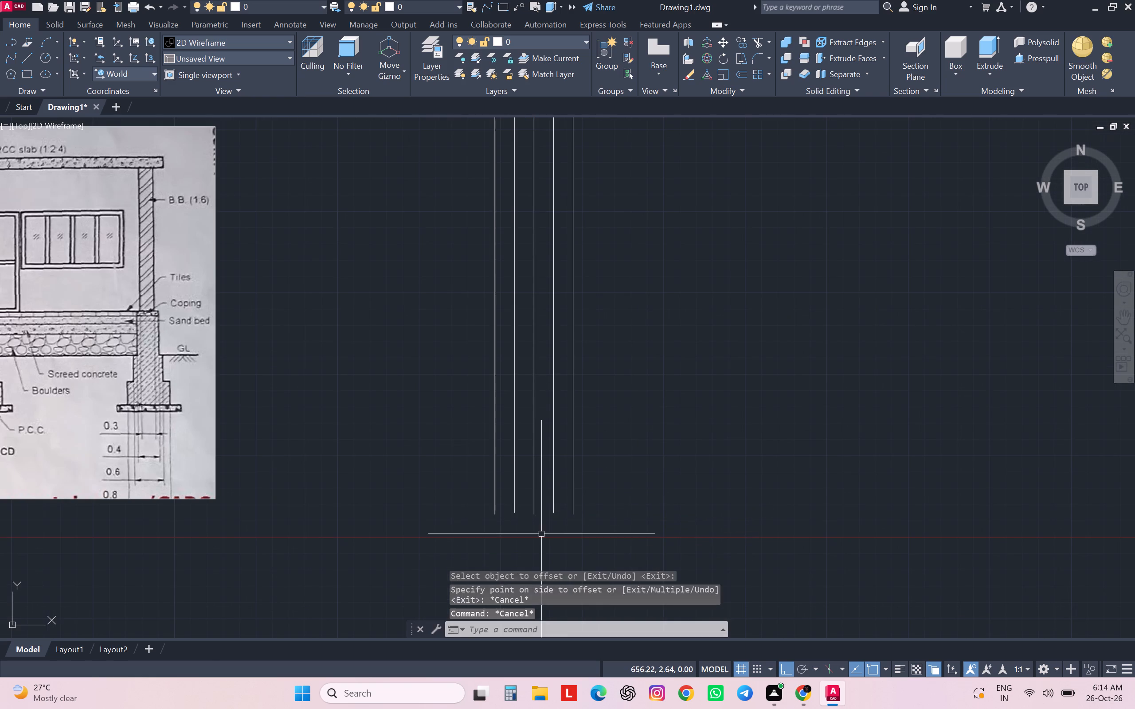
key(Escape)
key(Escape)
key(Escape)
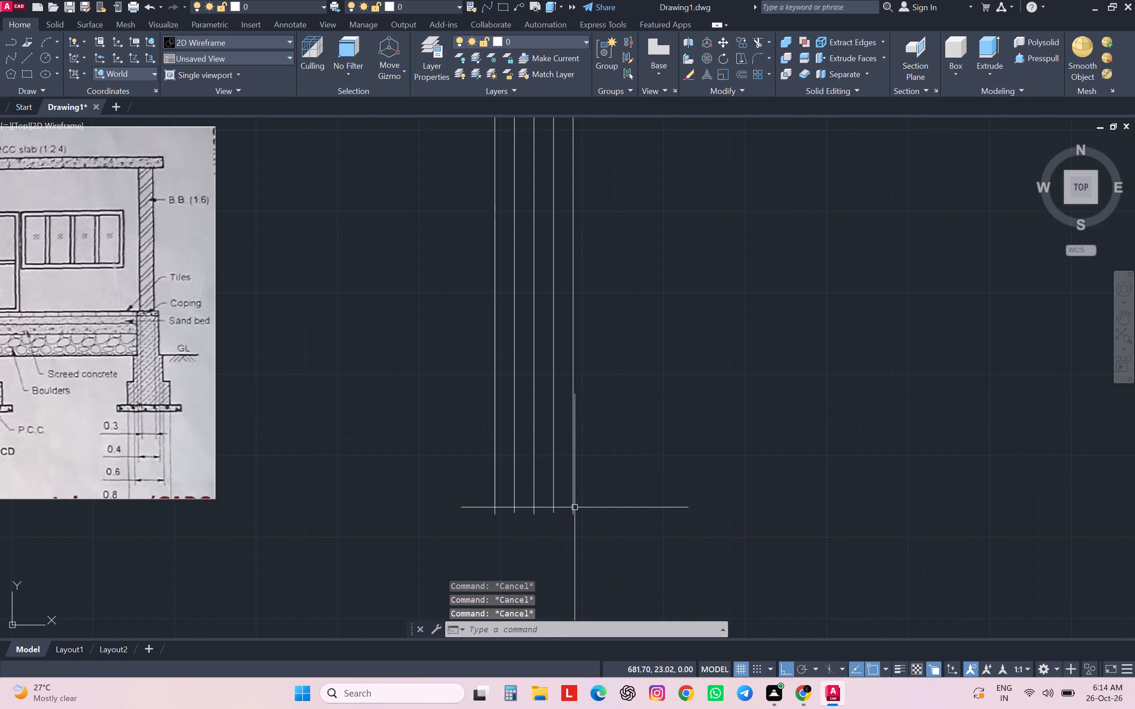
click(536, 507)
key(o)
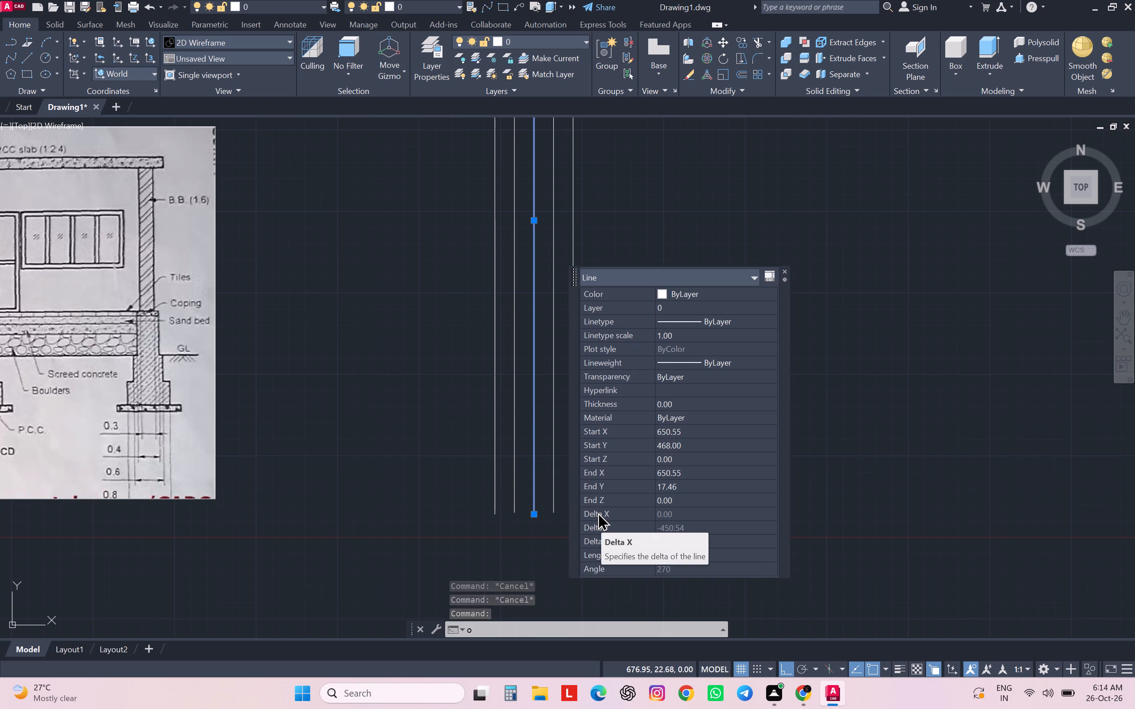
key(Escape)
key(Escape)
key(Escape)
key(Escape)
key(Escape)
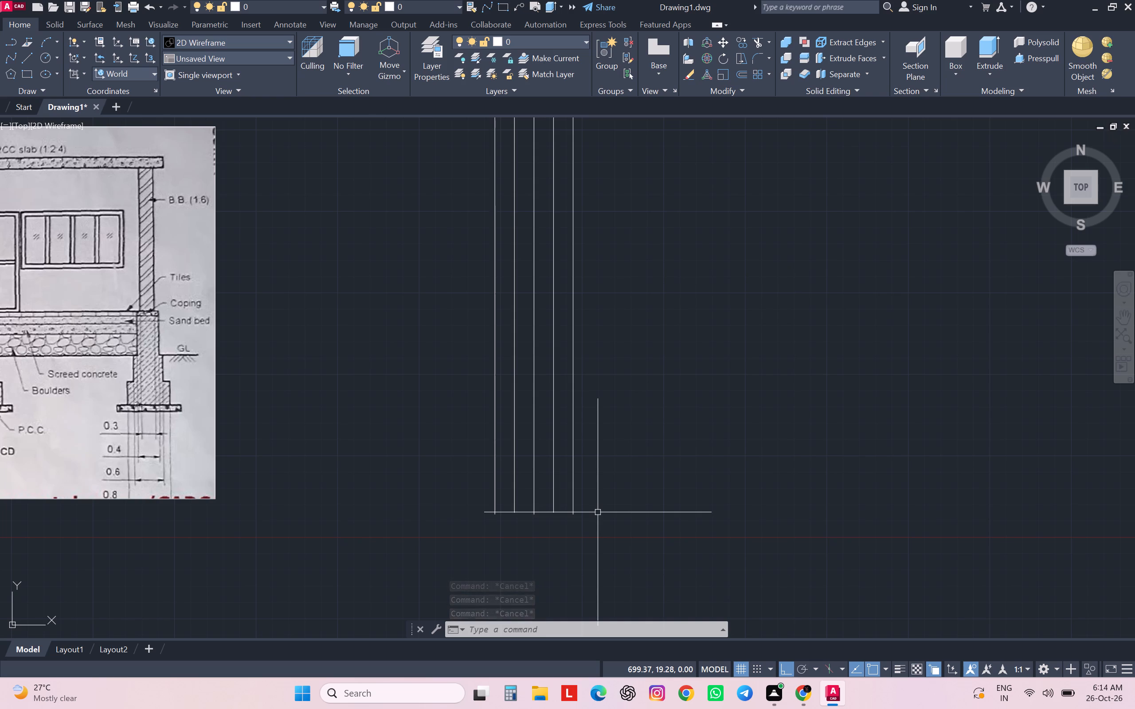
Offset the wall's centre line by 30 to its right side once more and end the Offset command.
click(533, 502)
key(o)
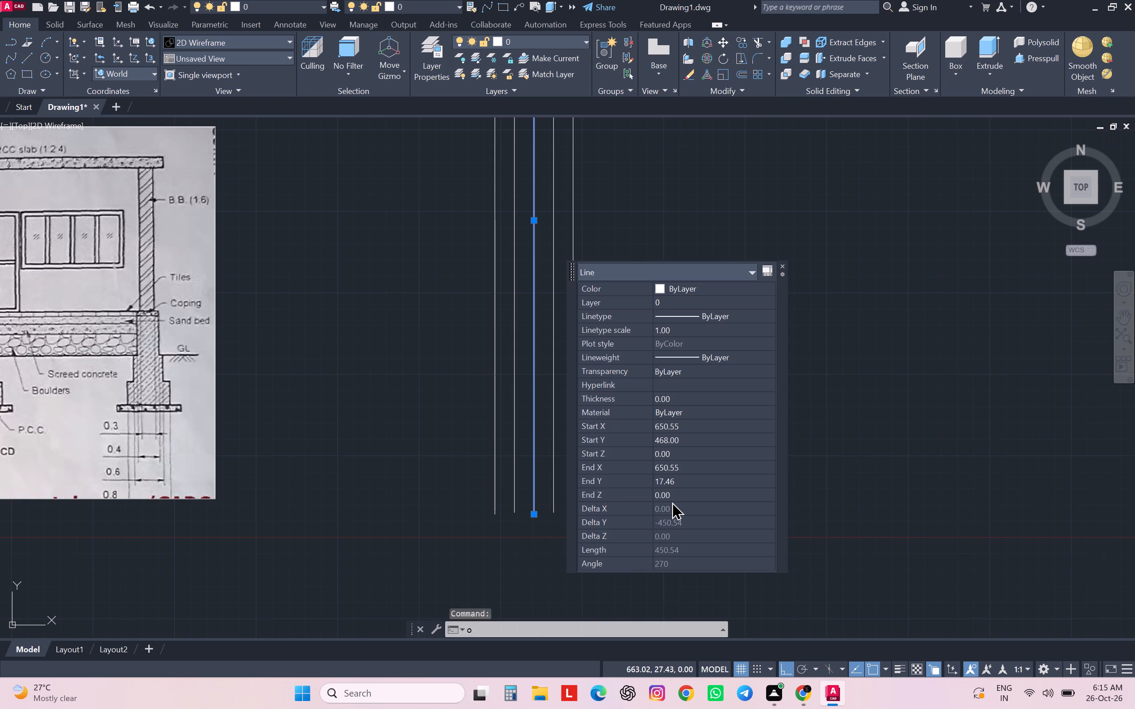
key(Return)
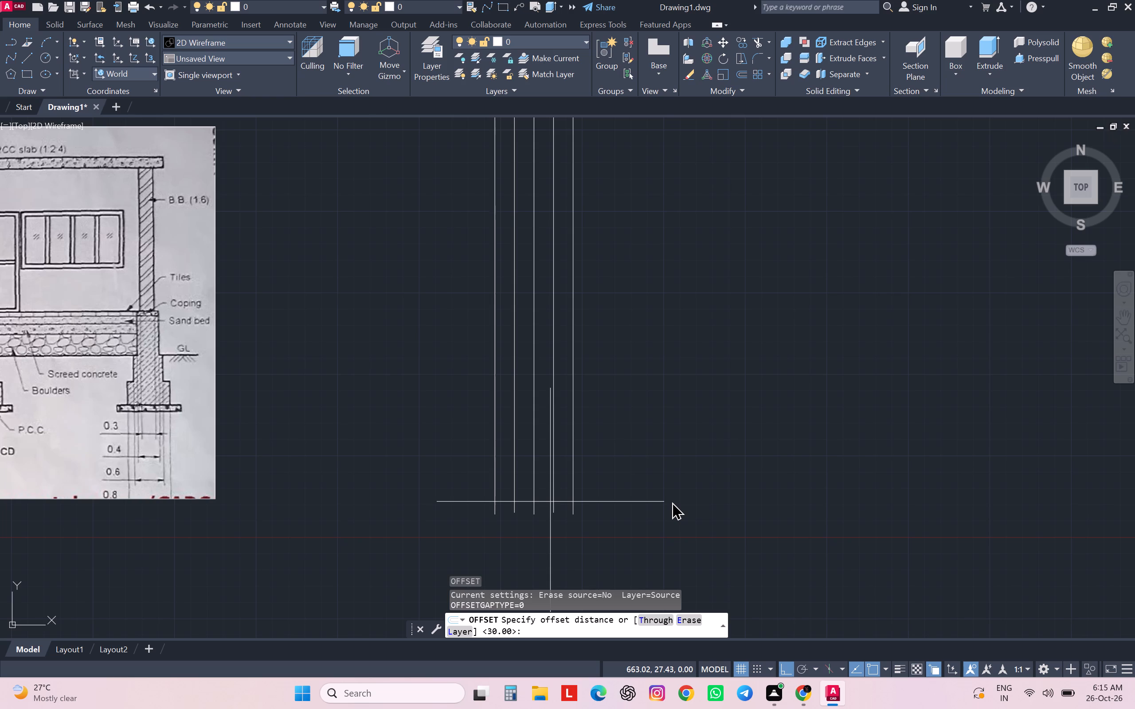
text(30)
key(Return)
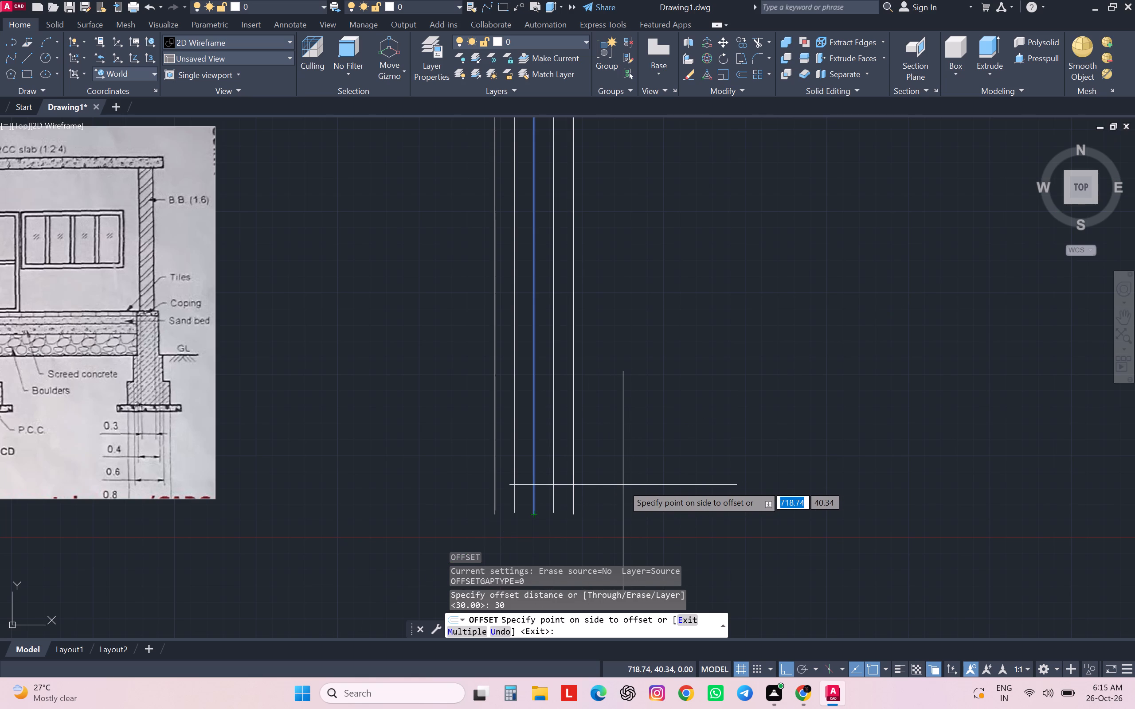
text(30)
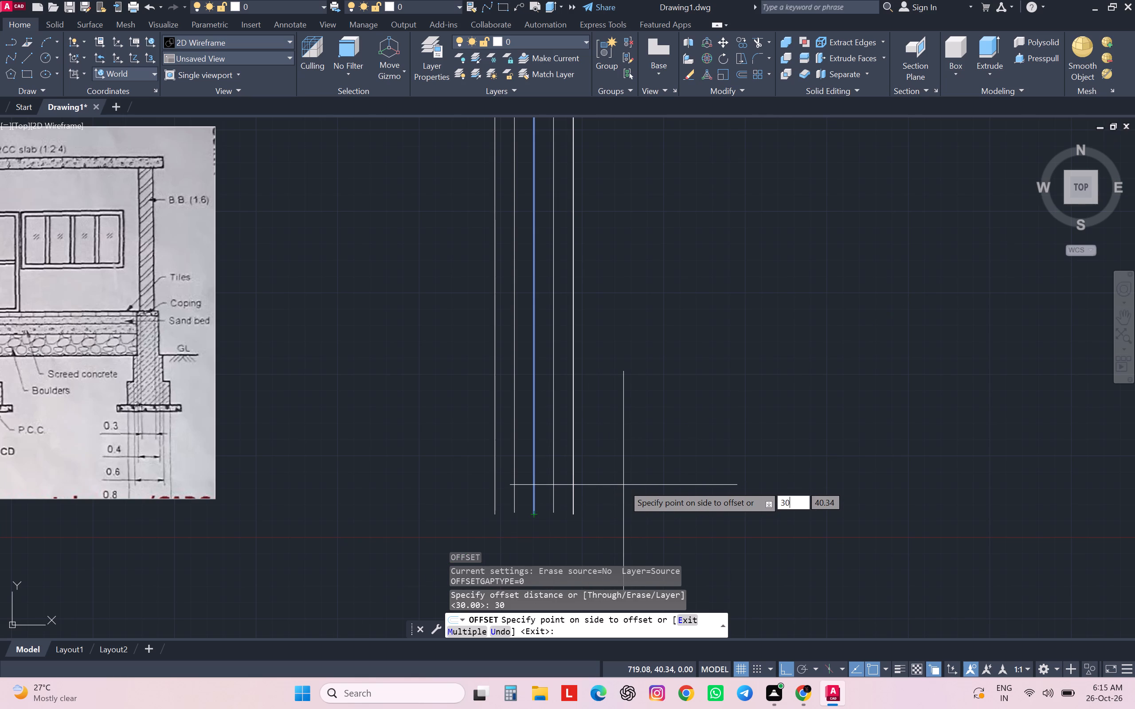
key(Return)
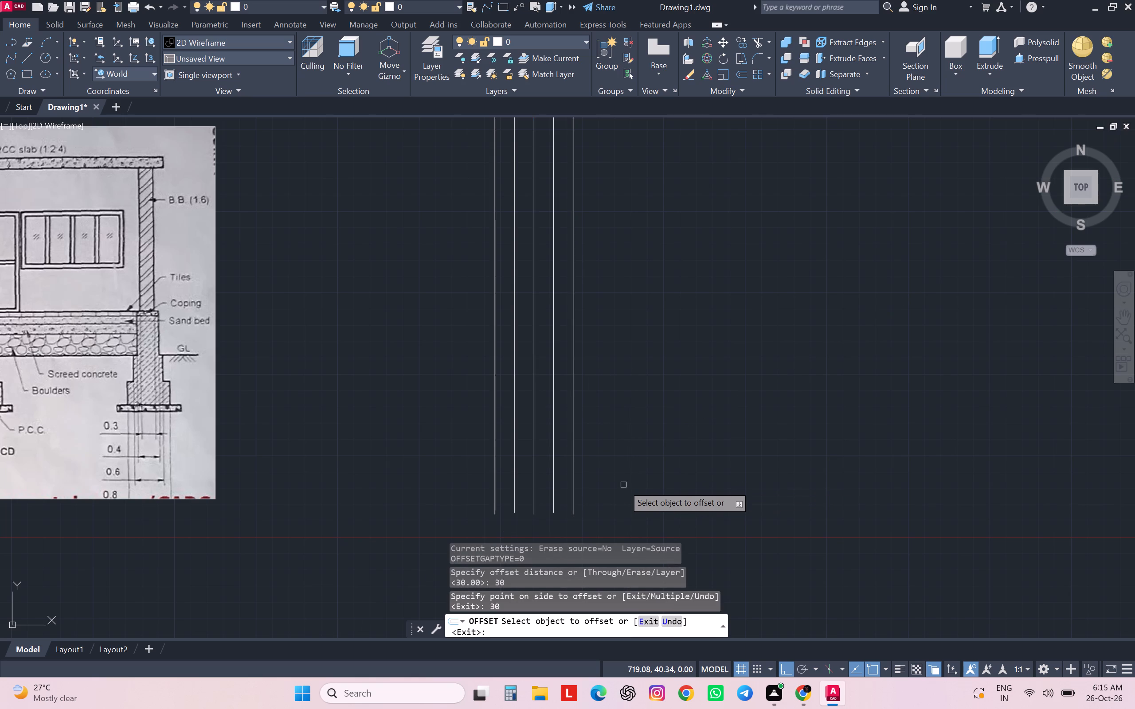
click(533, 503)
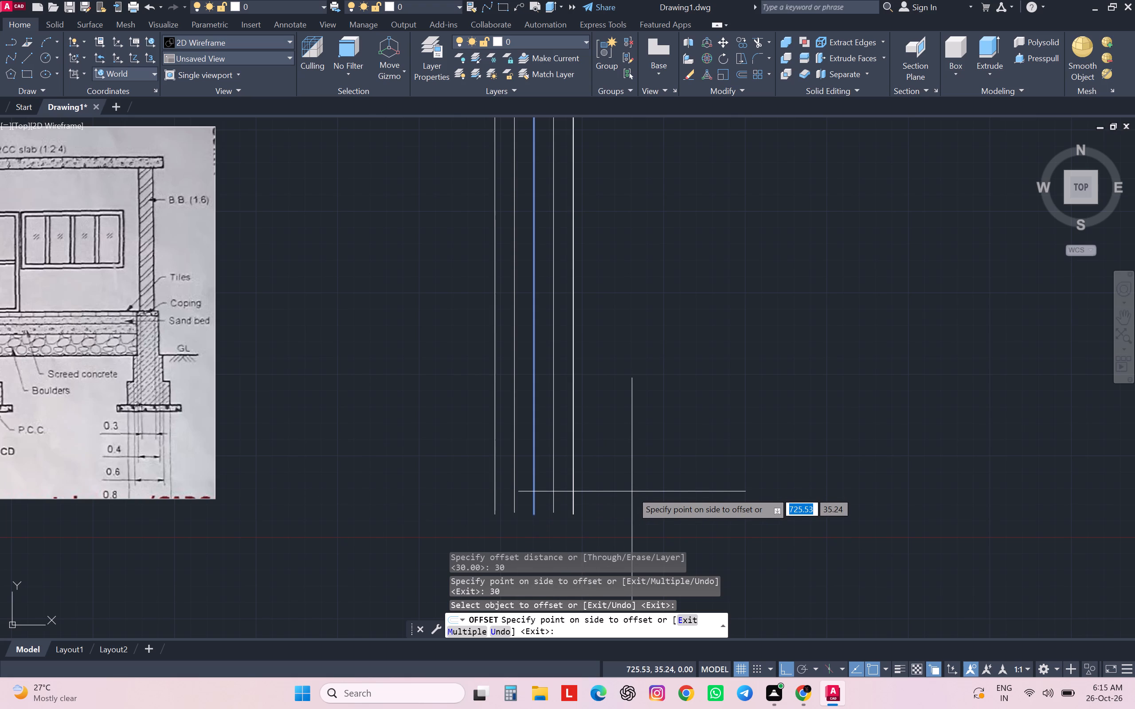
key(Escape)
key(Escape)
key(Escape)
key(Escape)
key(Escape)
key(Escape)
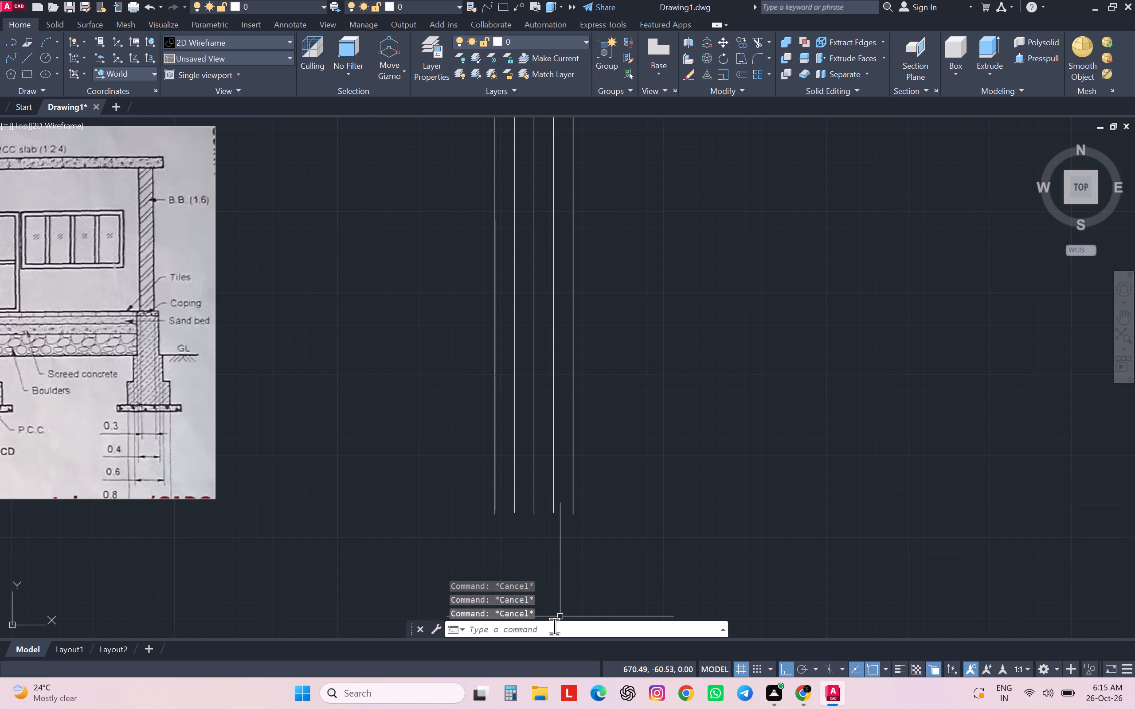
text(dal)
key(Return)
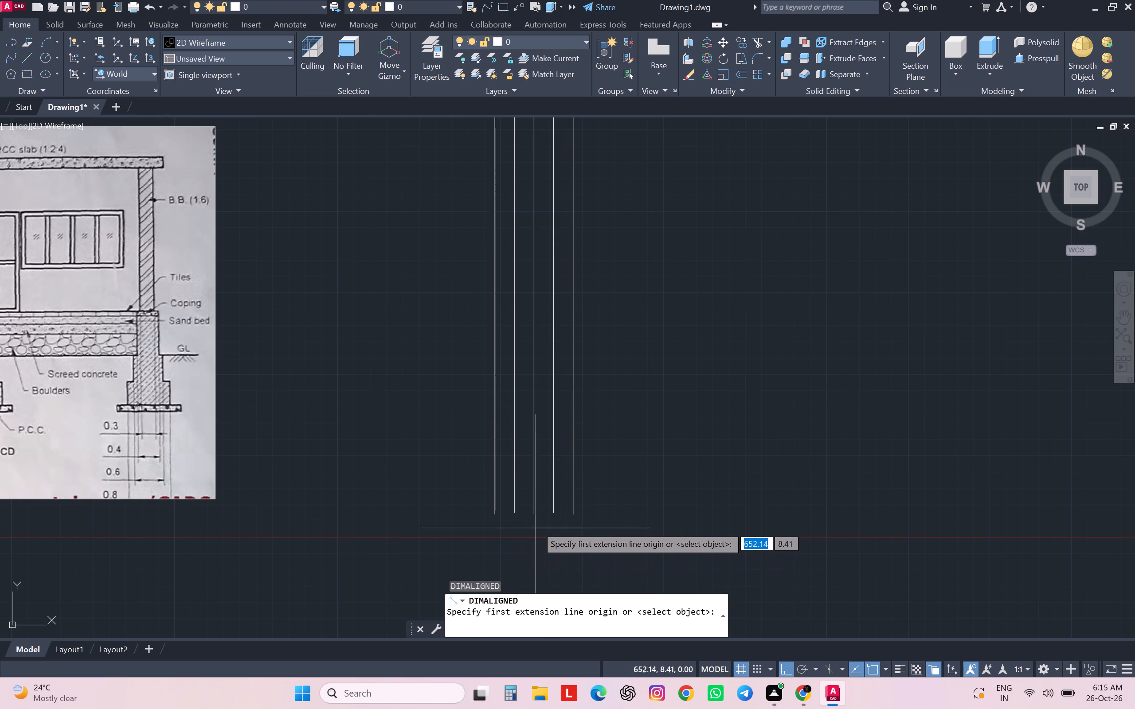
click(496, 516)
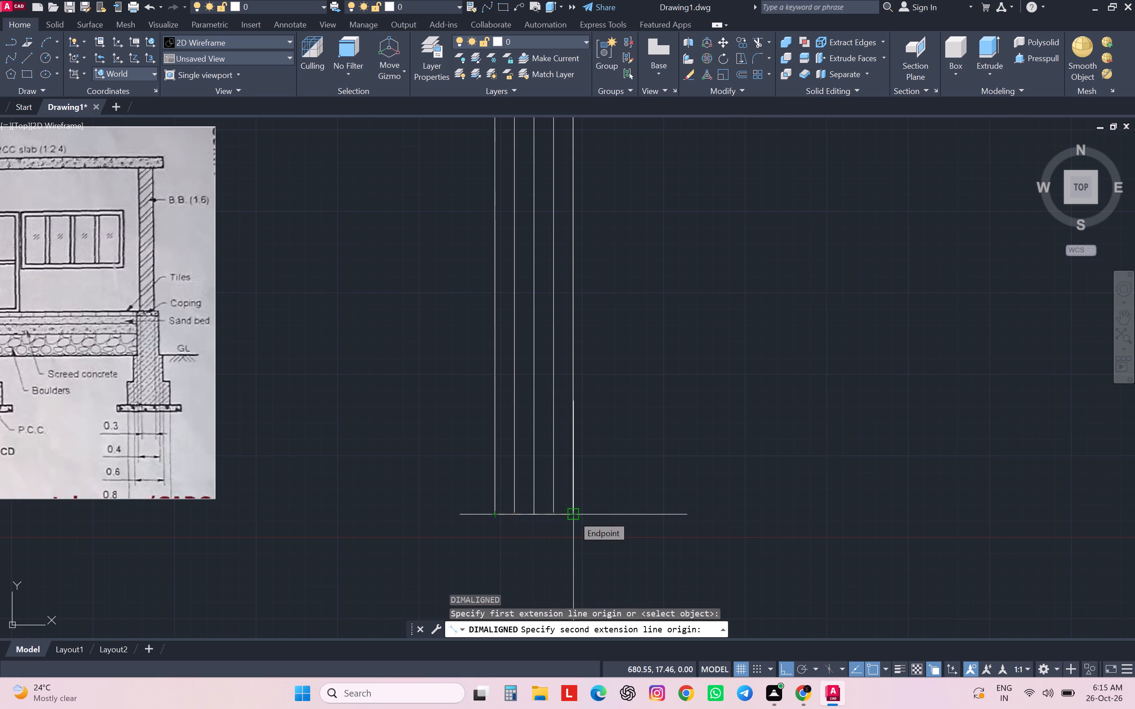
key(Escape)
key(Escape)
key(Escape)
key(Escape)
Offset the wall's centre line by 20 to its right and left sides and end the Offset command.
click(532, 507)
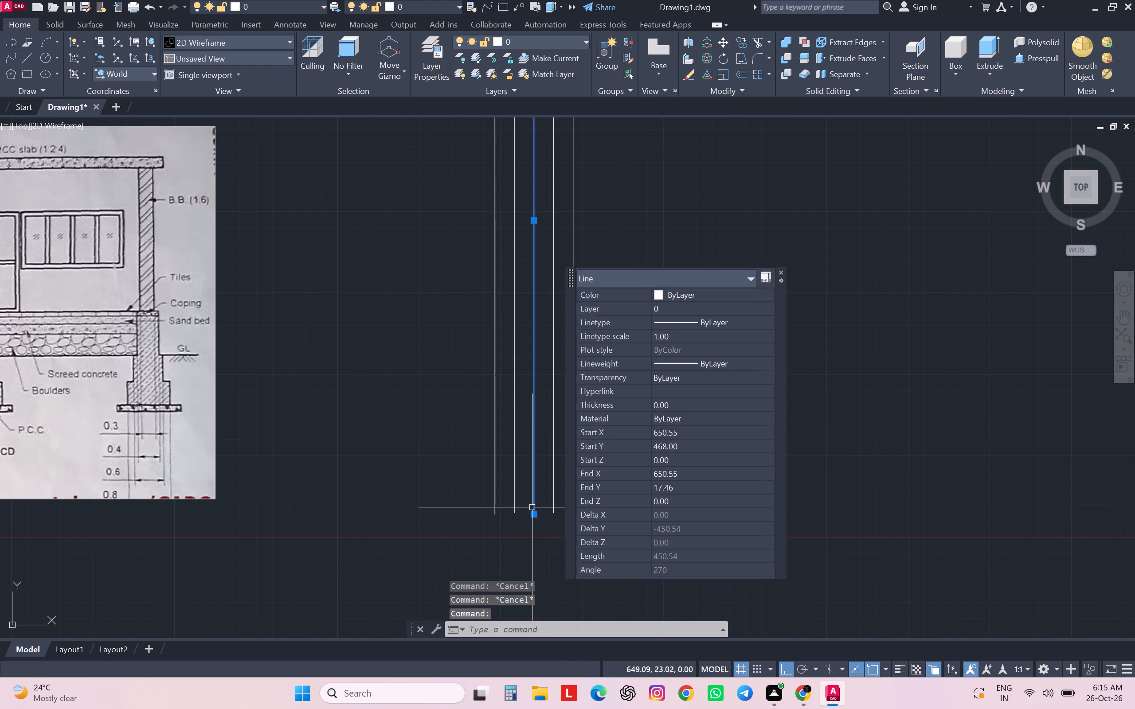
key(o)
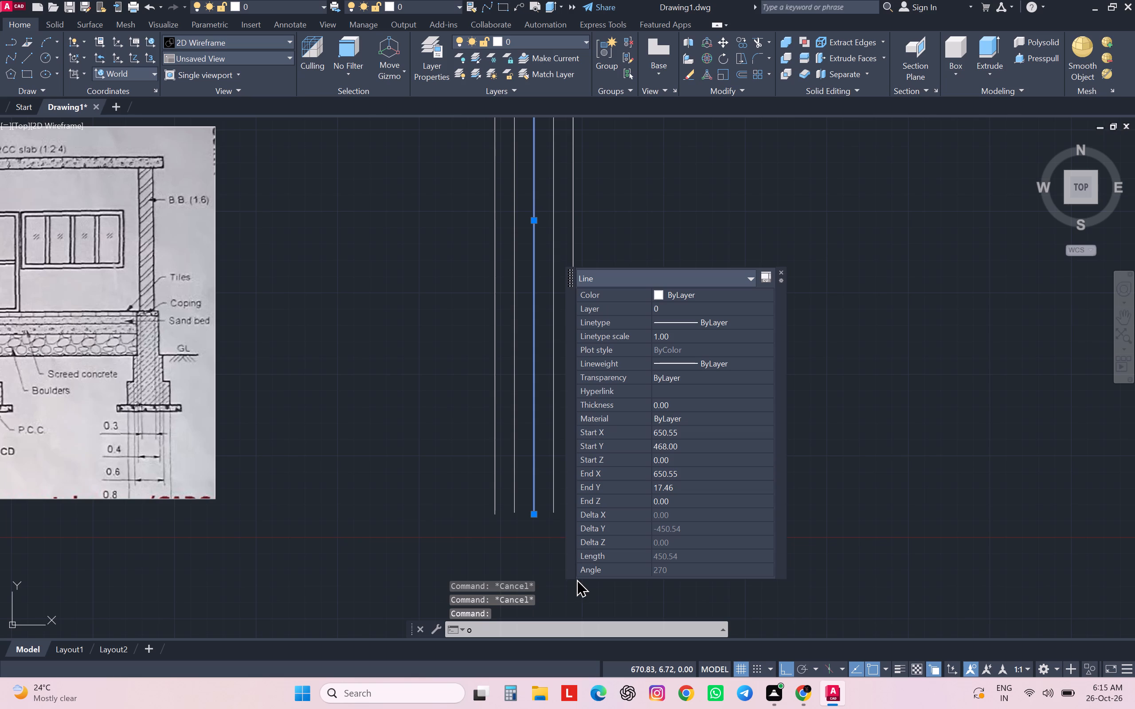
key(Return)
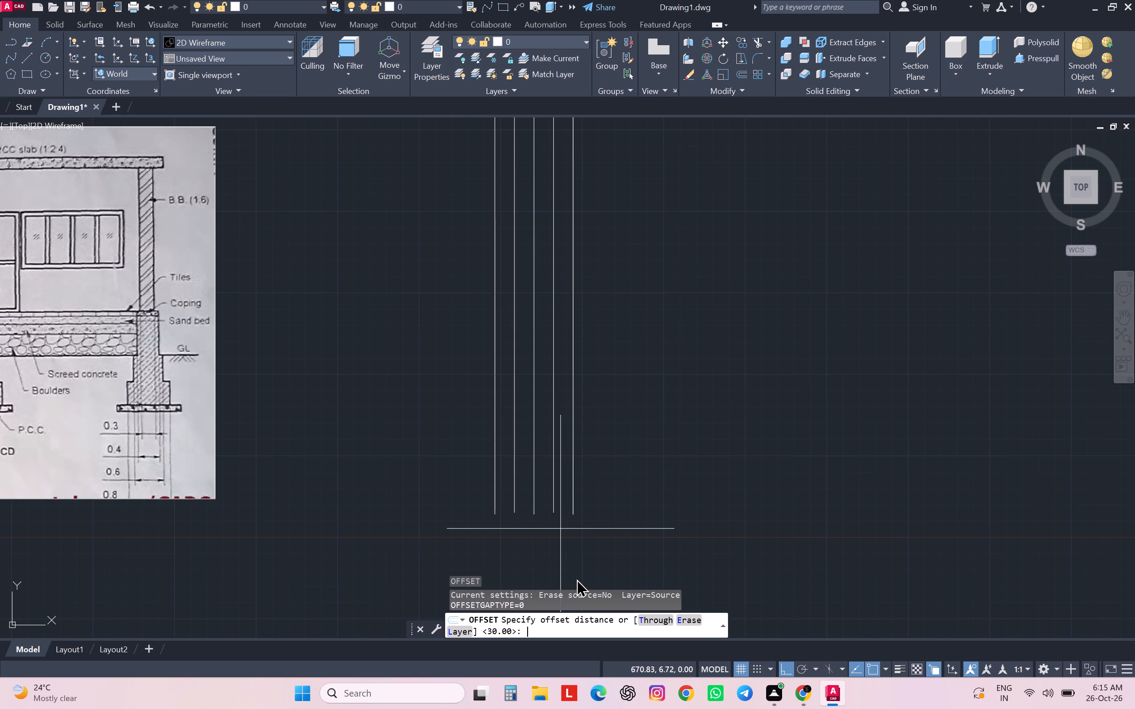
key(2)
key(0)
key(Return)
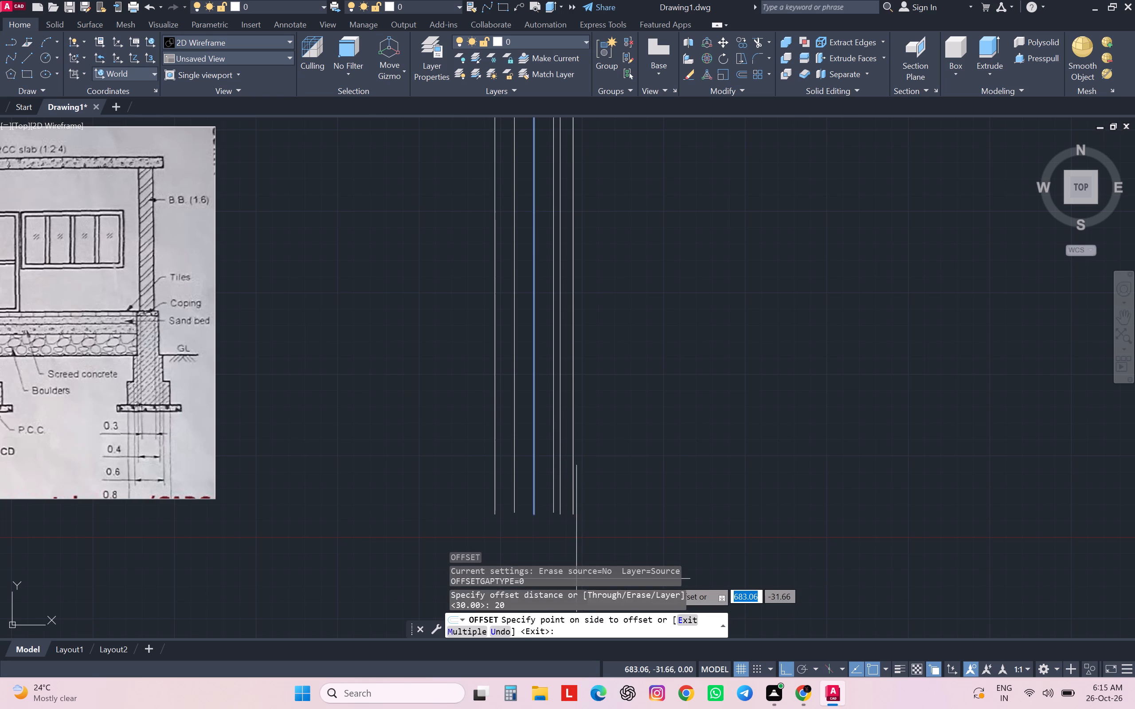
click(537, 515)
click(646, 514)
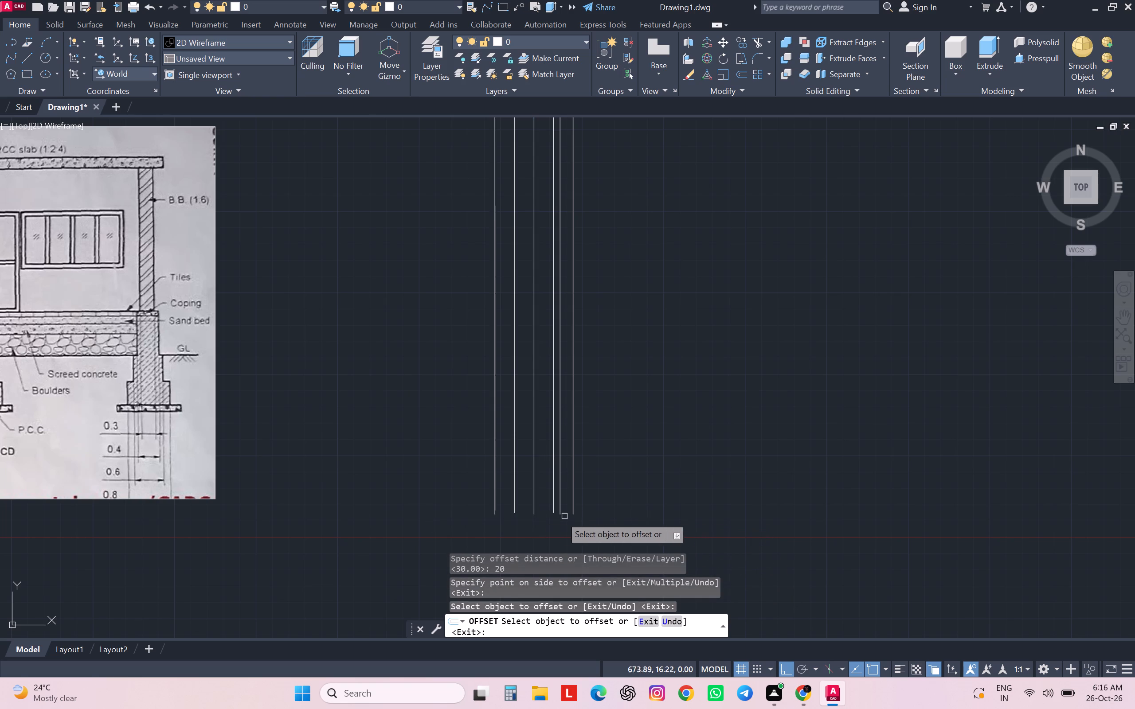
click(535, 510)
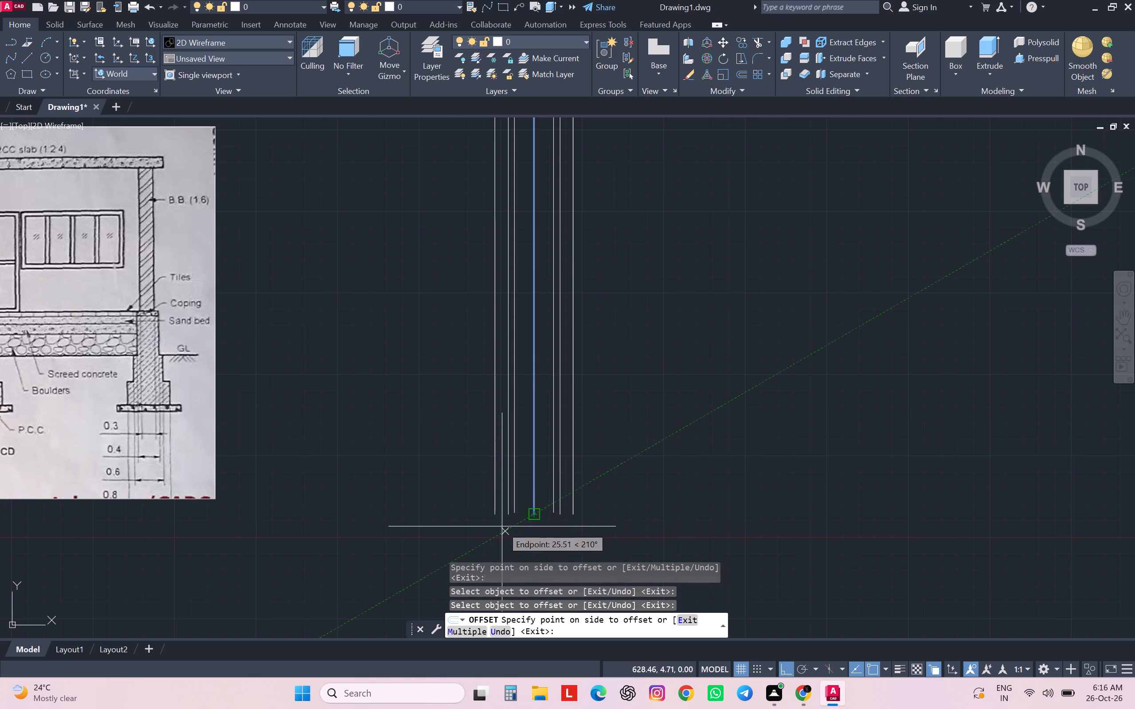
click(454, 518)
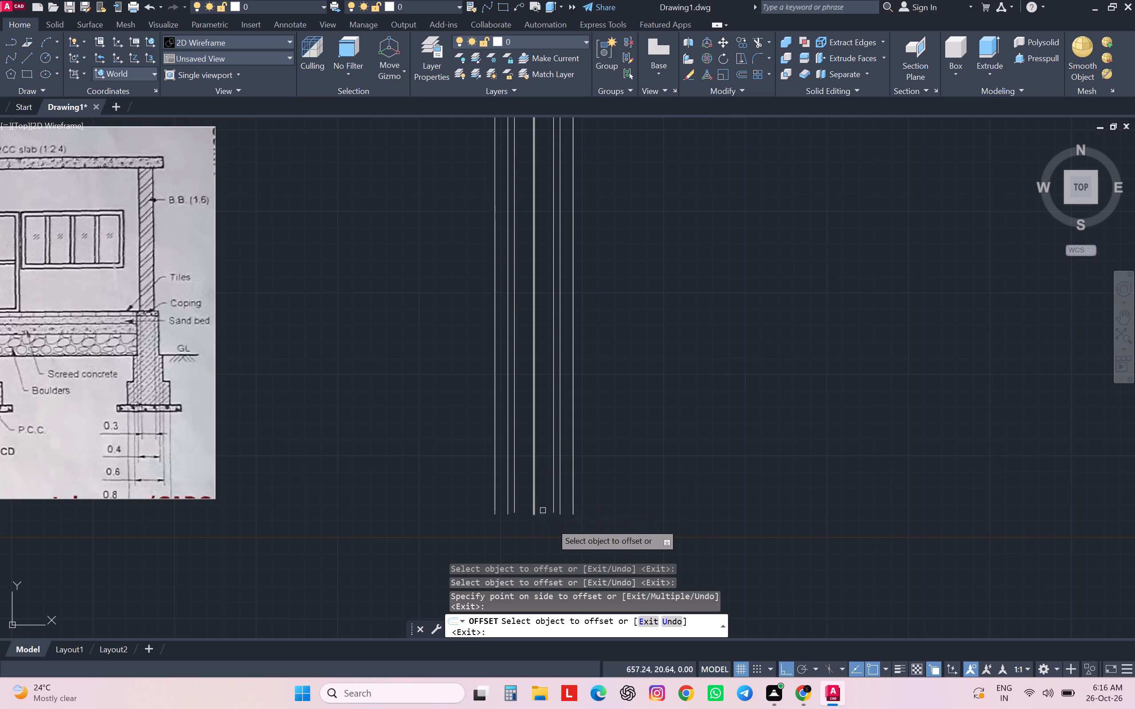
key(Escape)
key(Escape)
key(Escape)
key(Escape)
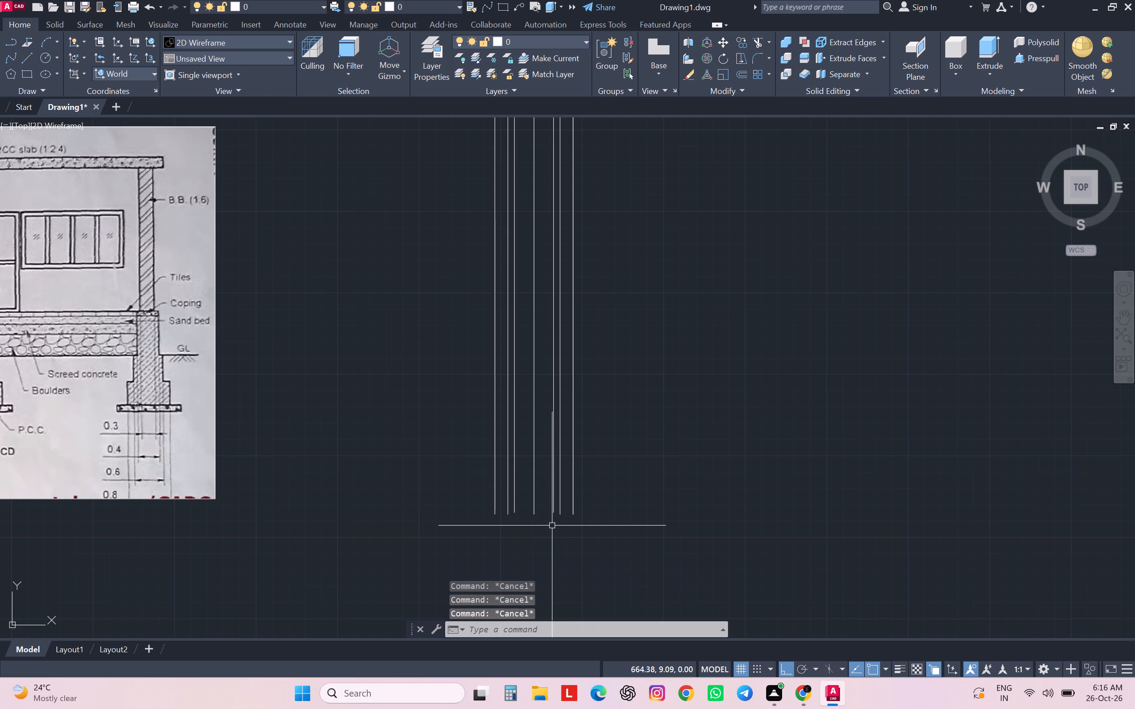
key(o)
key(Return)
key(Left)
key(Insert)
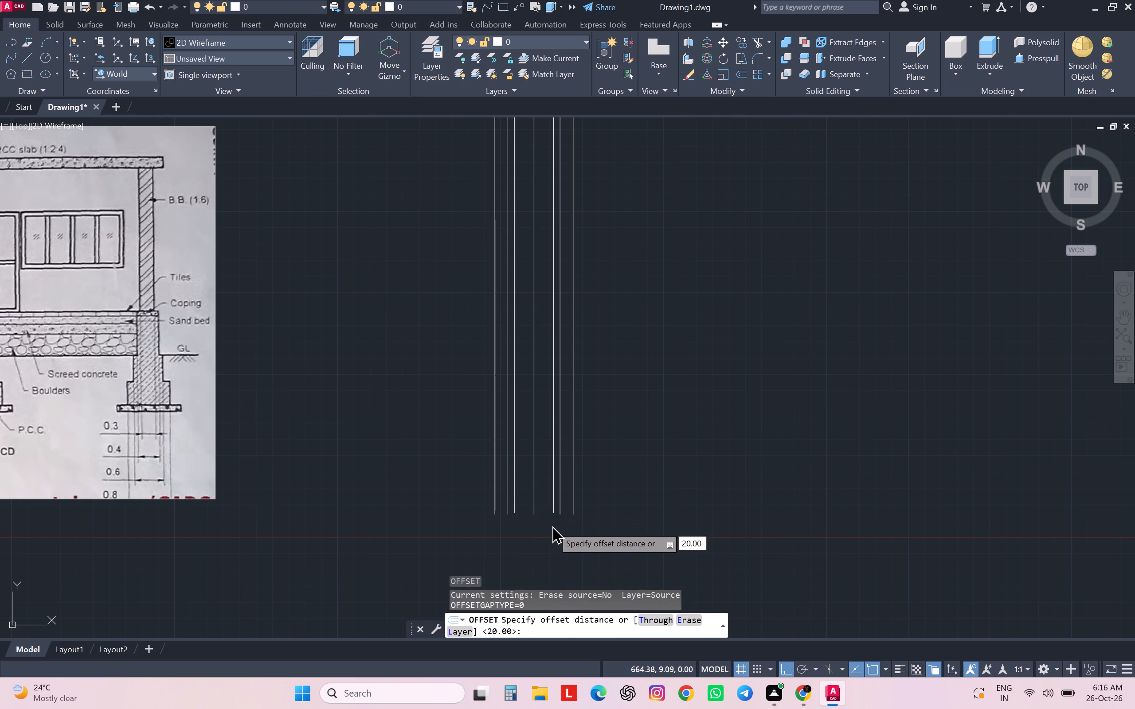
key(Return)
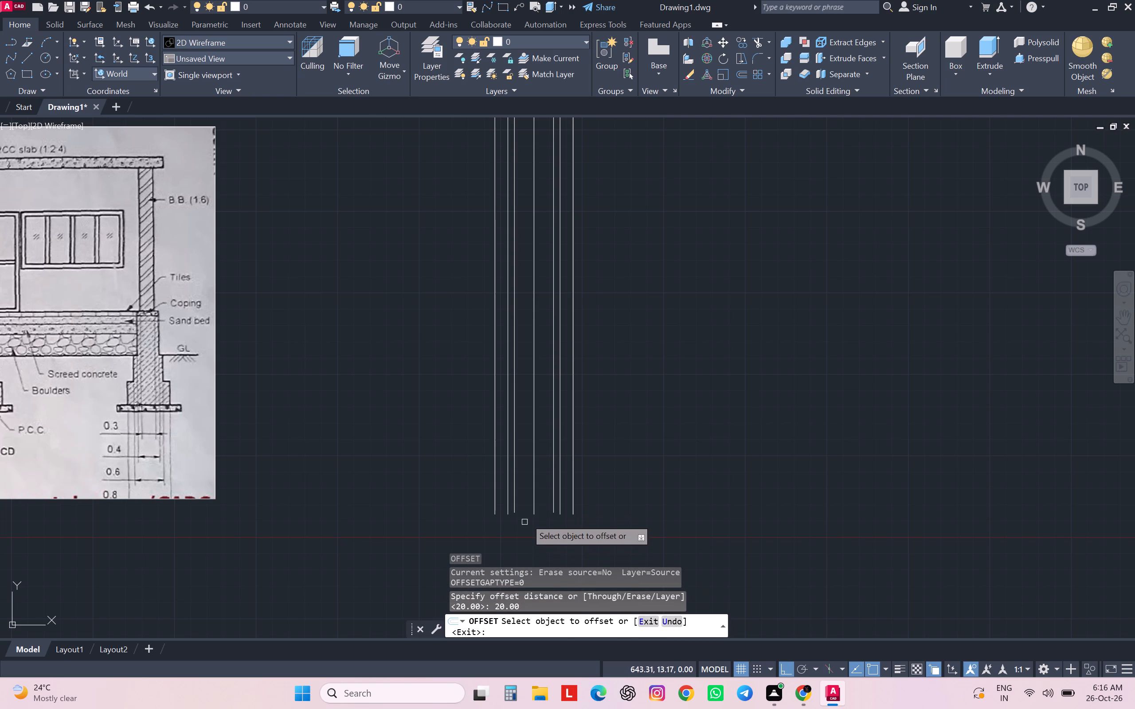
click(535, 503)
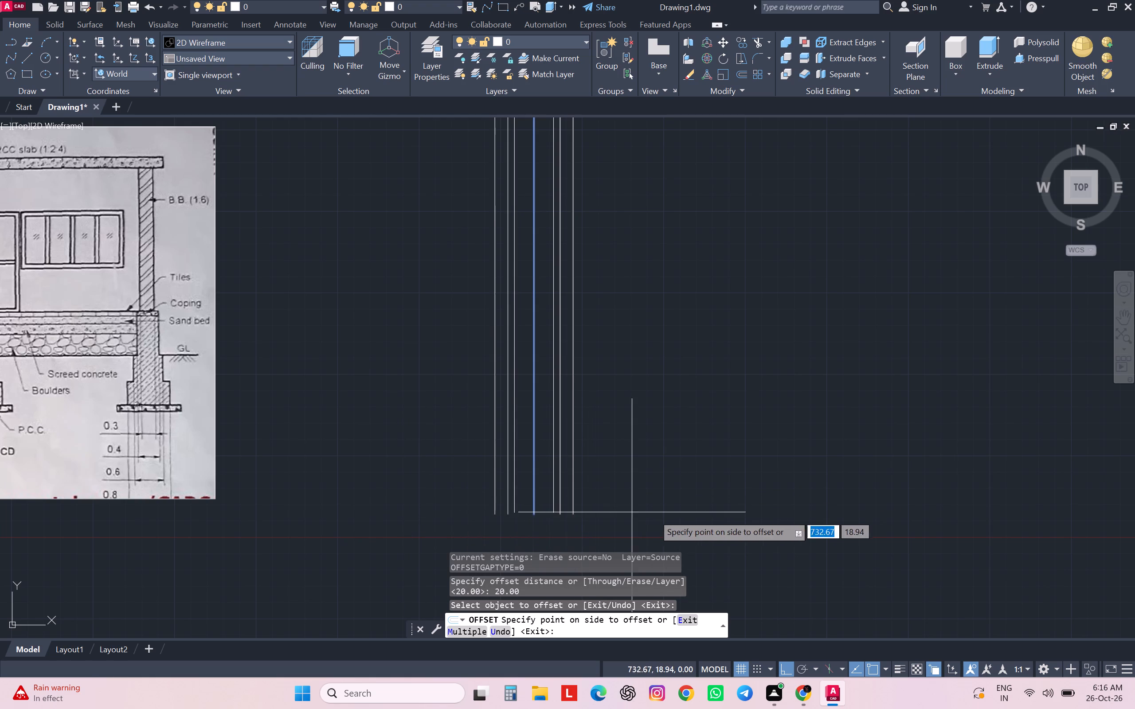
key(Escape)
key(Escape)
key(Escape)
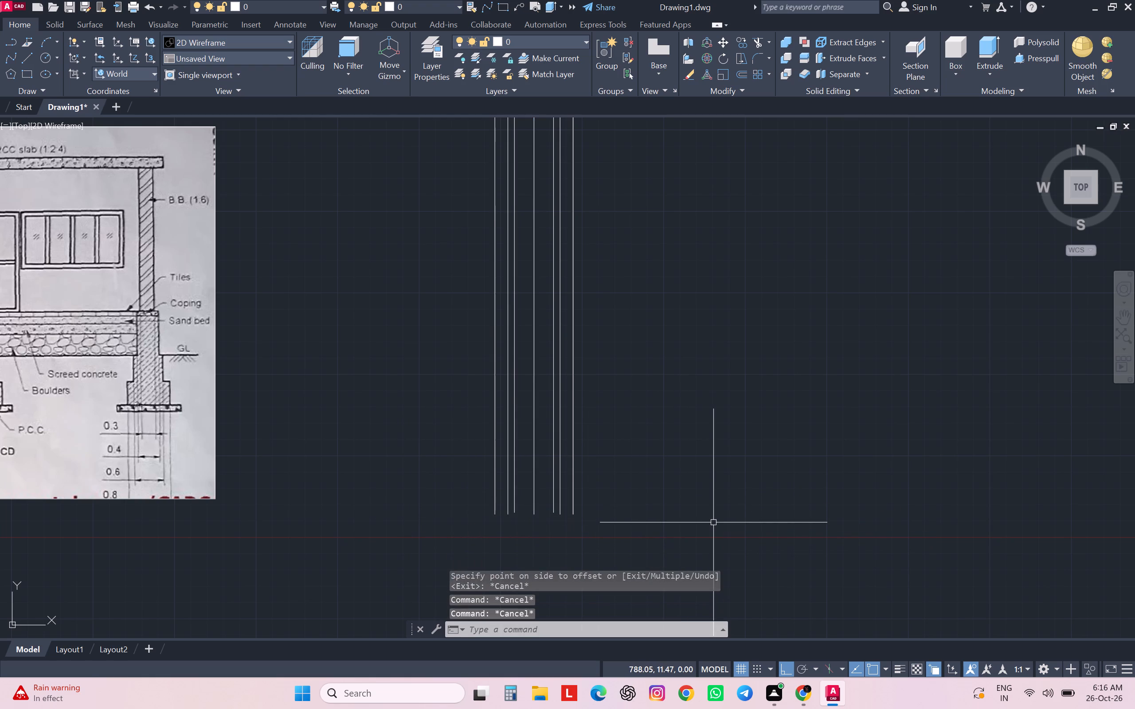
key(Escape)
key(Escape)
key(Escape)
Offset the wall's centre line by 40 to its right and left sides and end the Offset command.
key(o)
key(Return)
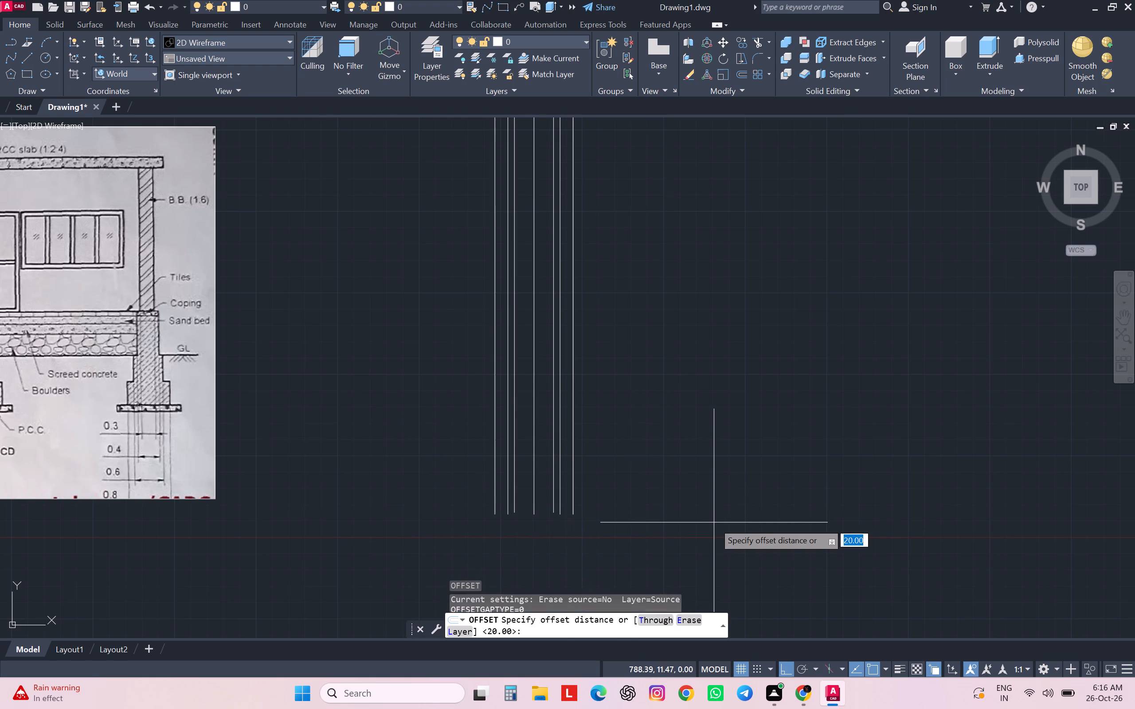
text(40)
key(Return)
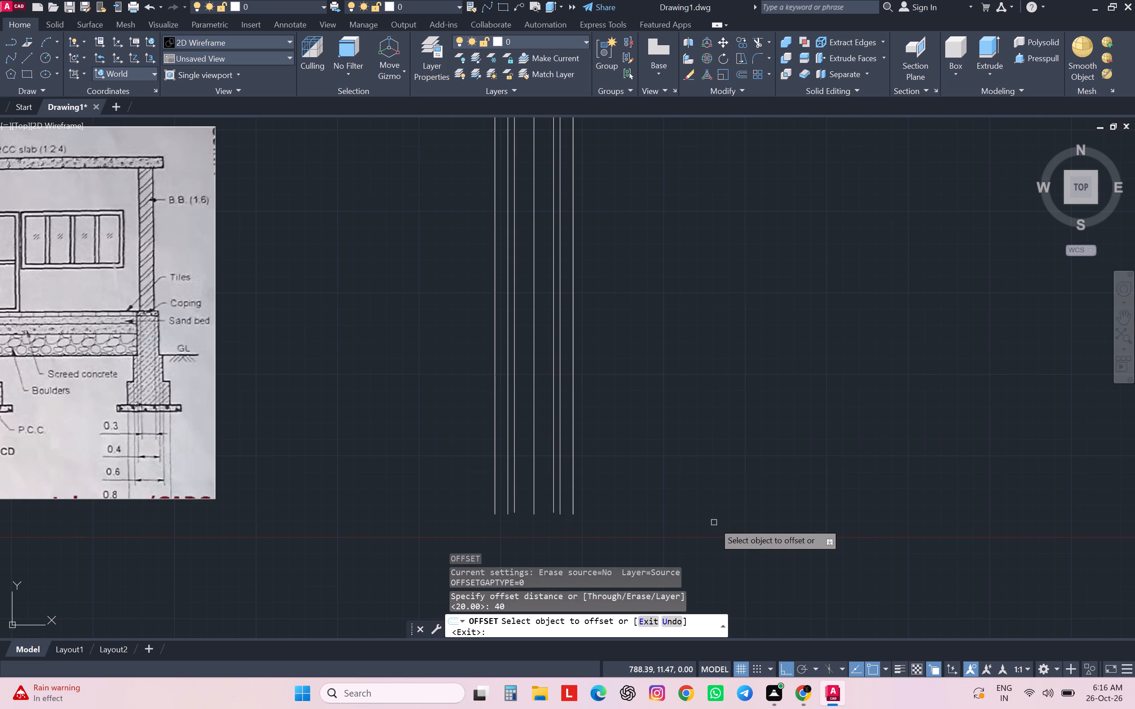
click(532, 506)
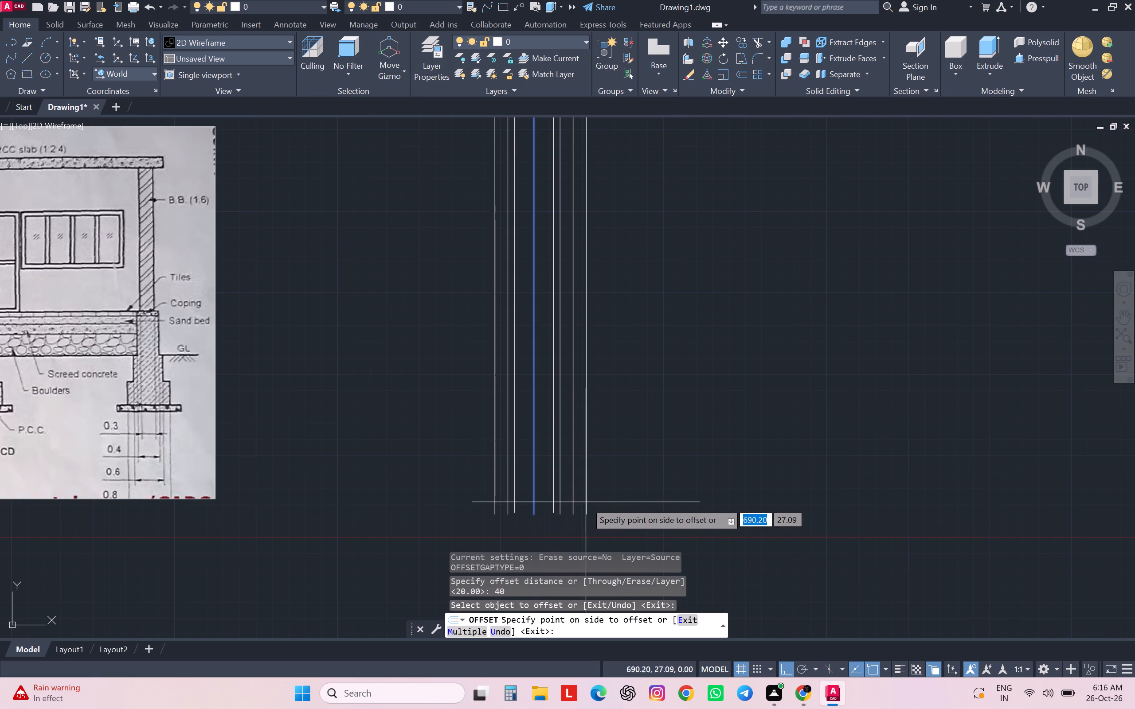
click(620, 497)
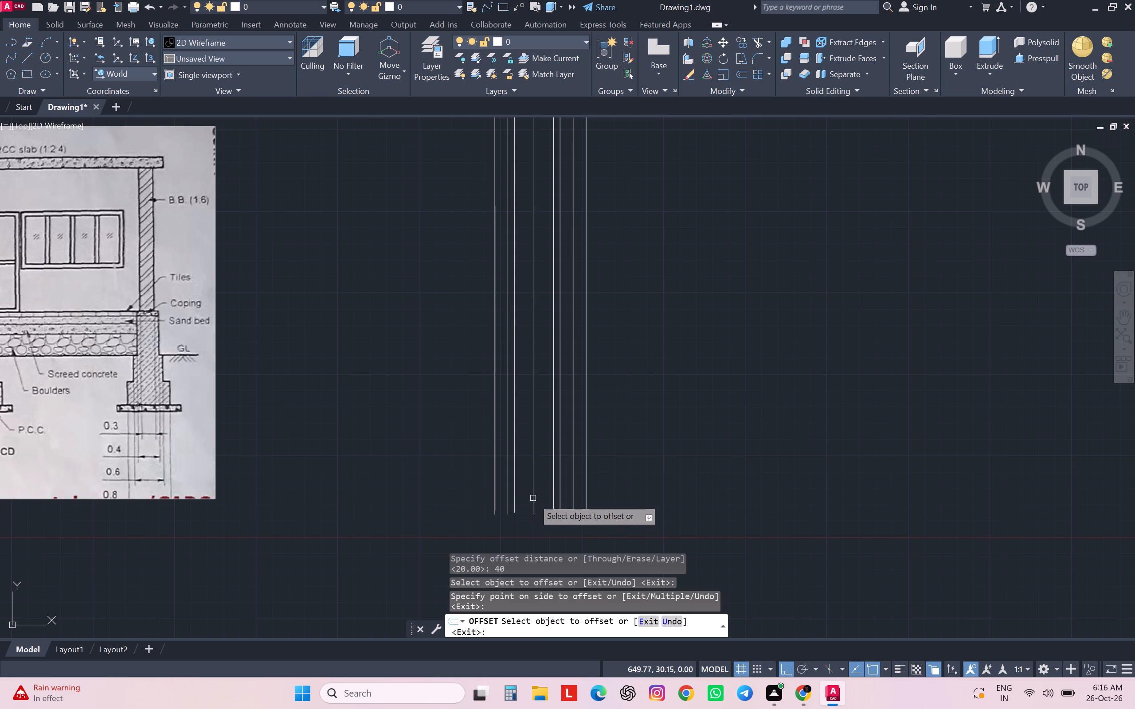
click(533, 498)
click(416, 505)
key(Escape)
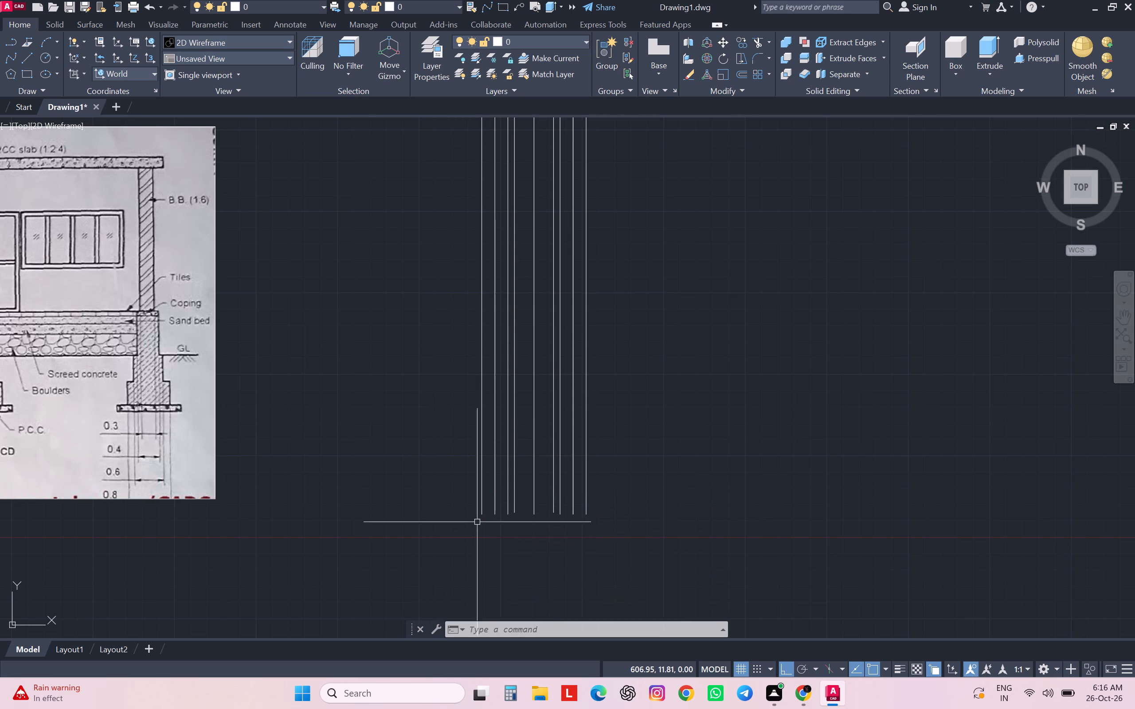
key(Escape)
key(Escape)
key(Escape)
key(Escape)
key(Escape)
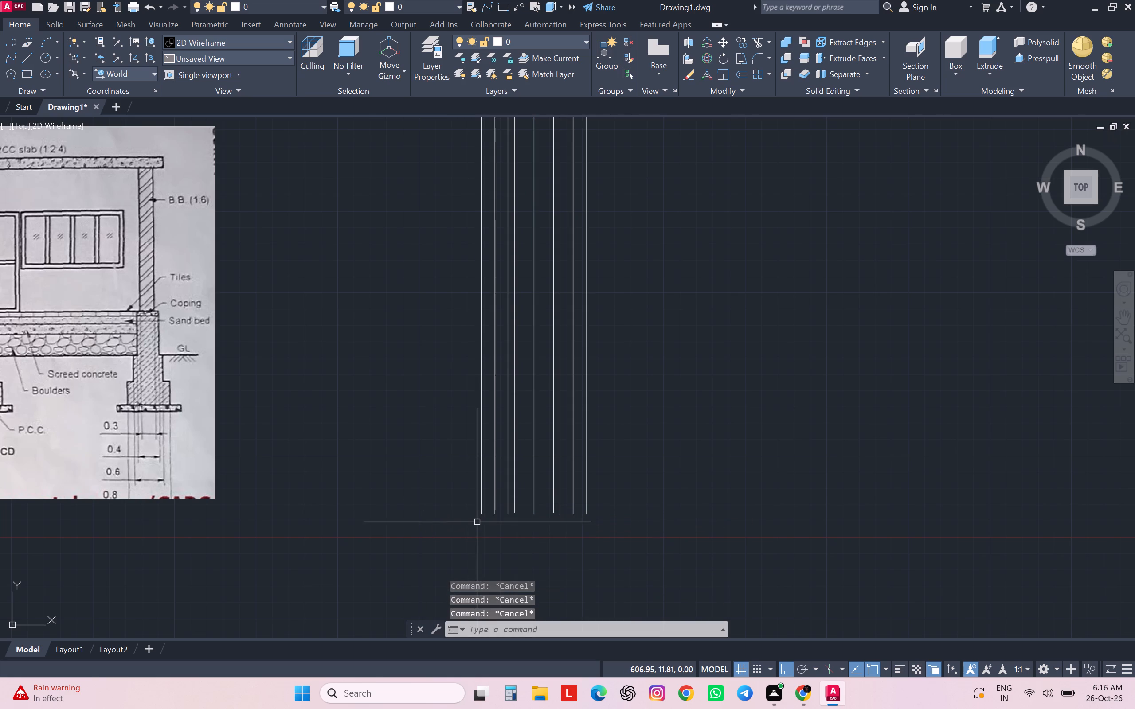
Join the lower ends of the two outermost vertical lines with an 80-long horizontal line and end the Line command.
key(l)
key(Return)
click(482, 514)
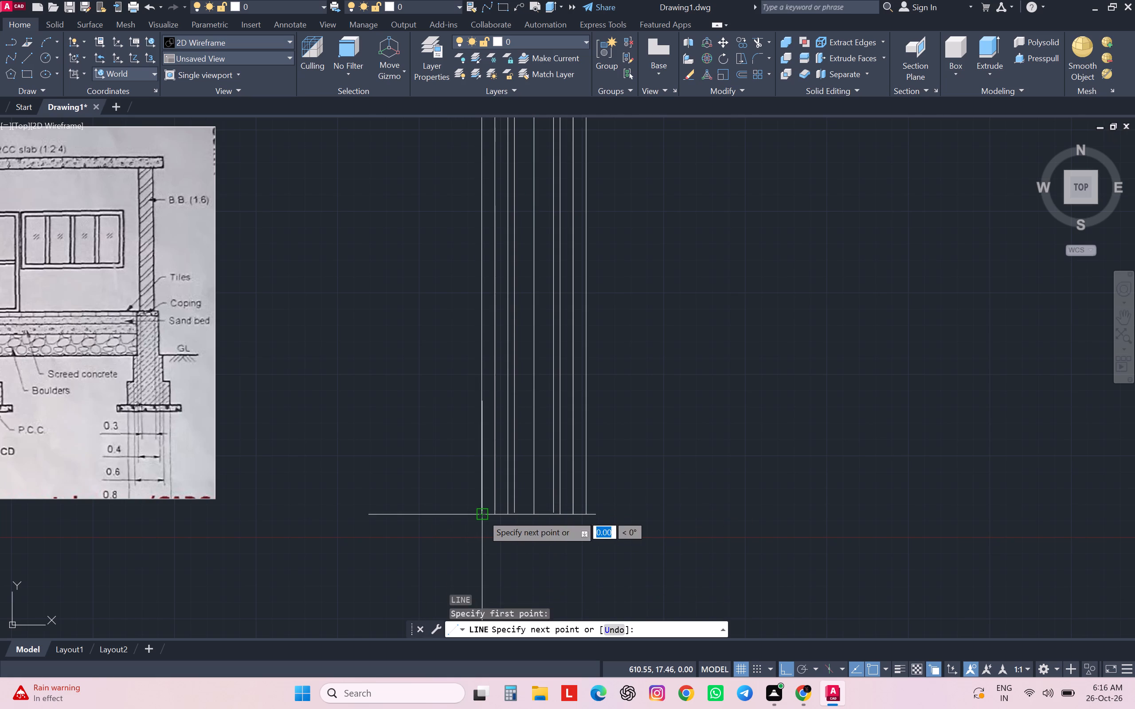
click(588, 512)
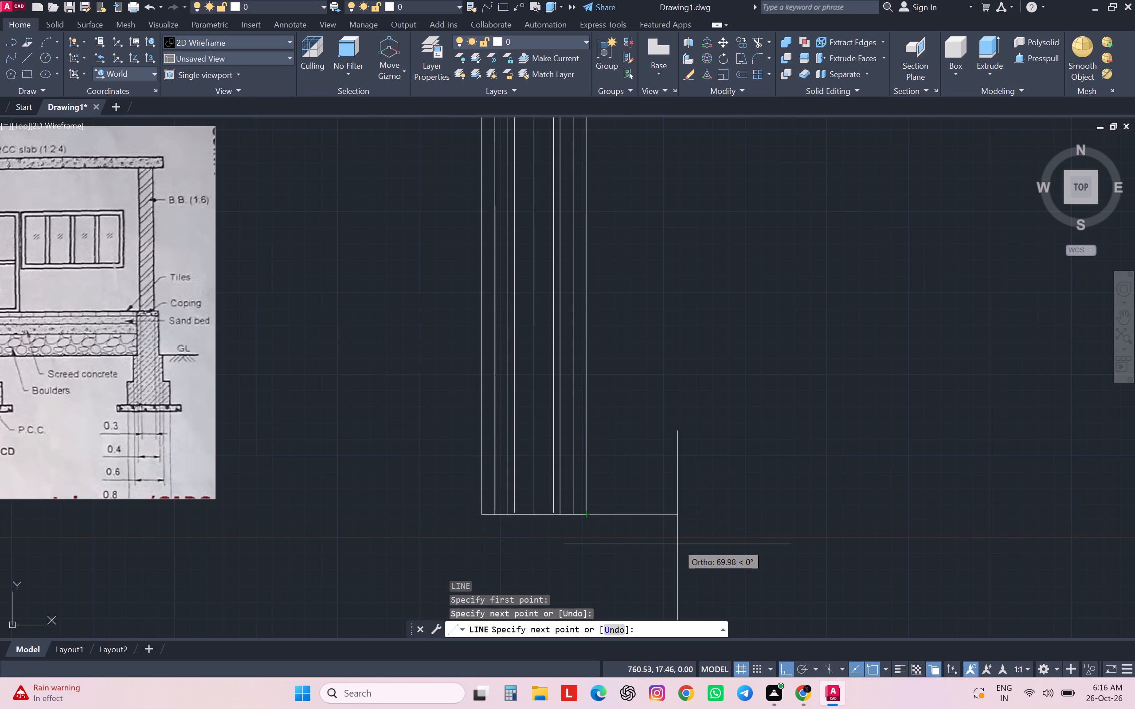
key(Escape)
key(Escape)
key(Escape)
key(Escape)
key(Escape)
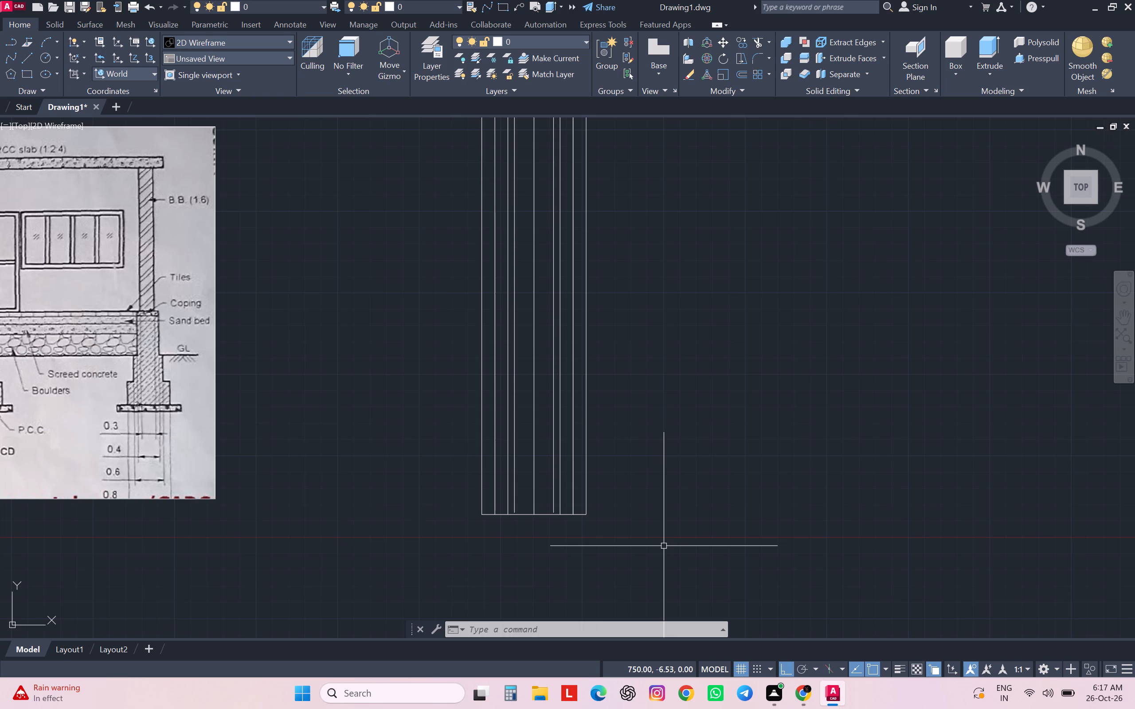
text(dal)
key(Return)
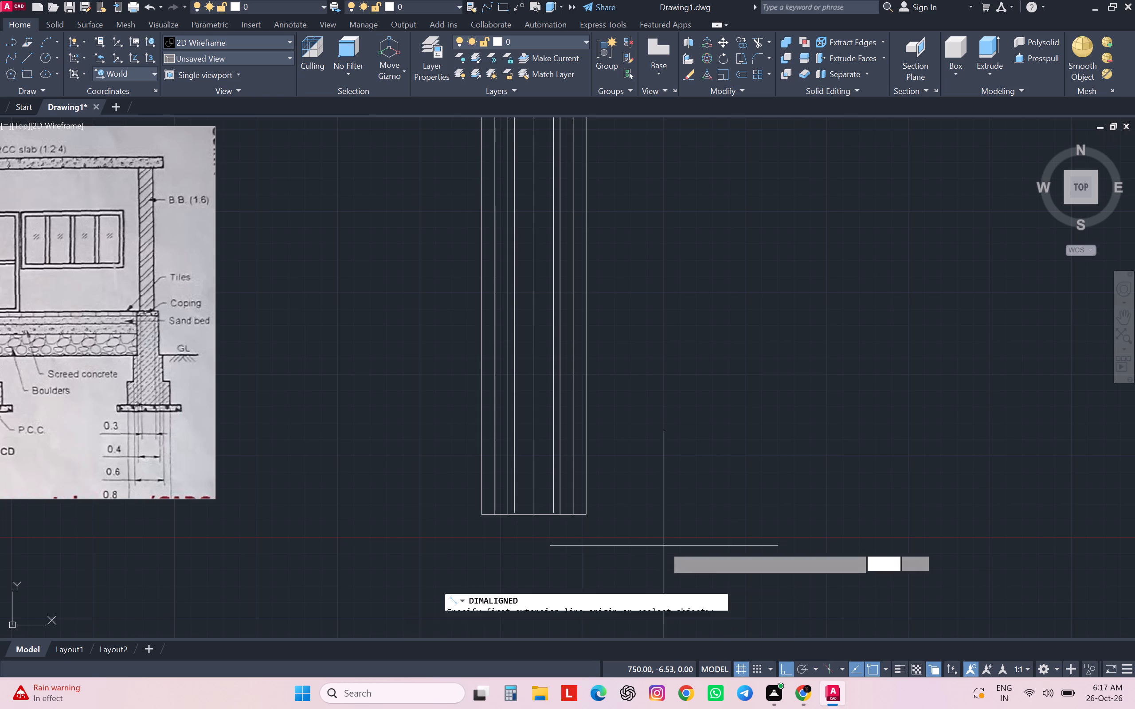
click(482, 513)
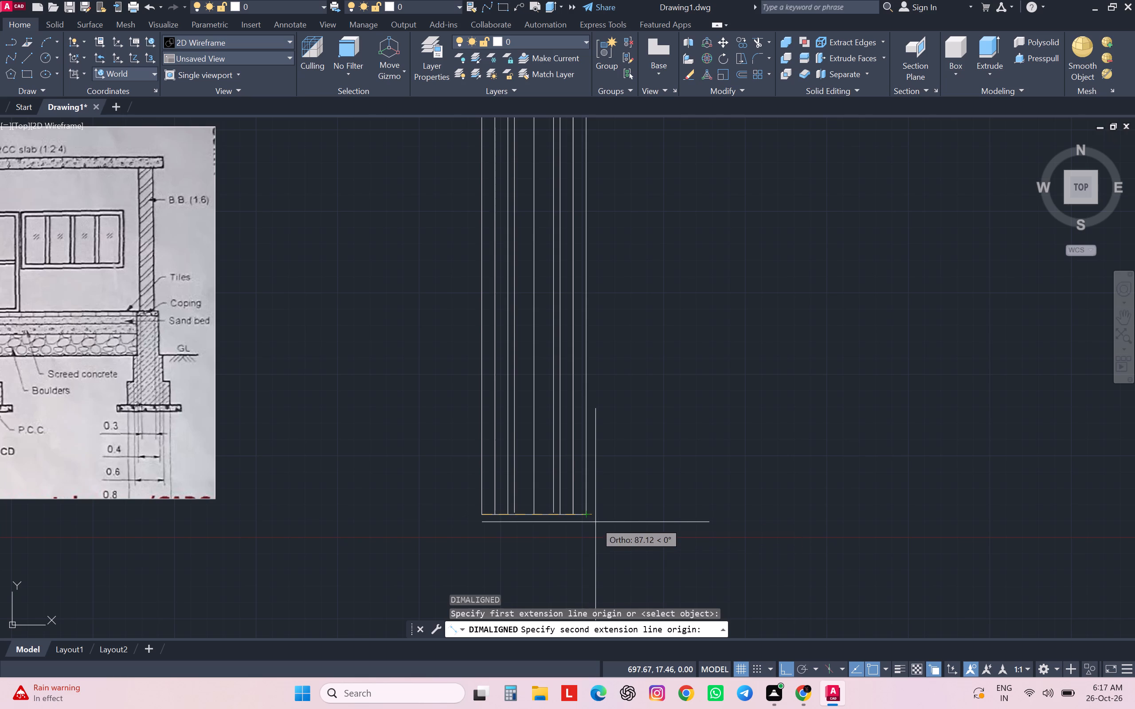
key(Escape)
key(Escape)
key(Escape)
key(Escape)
Offset the wall's centre line by 60 to its left and right sides and end the Offset command.
key(o)
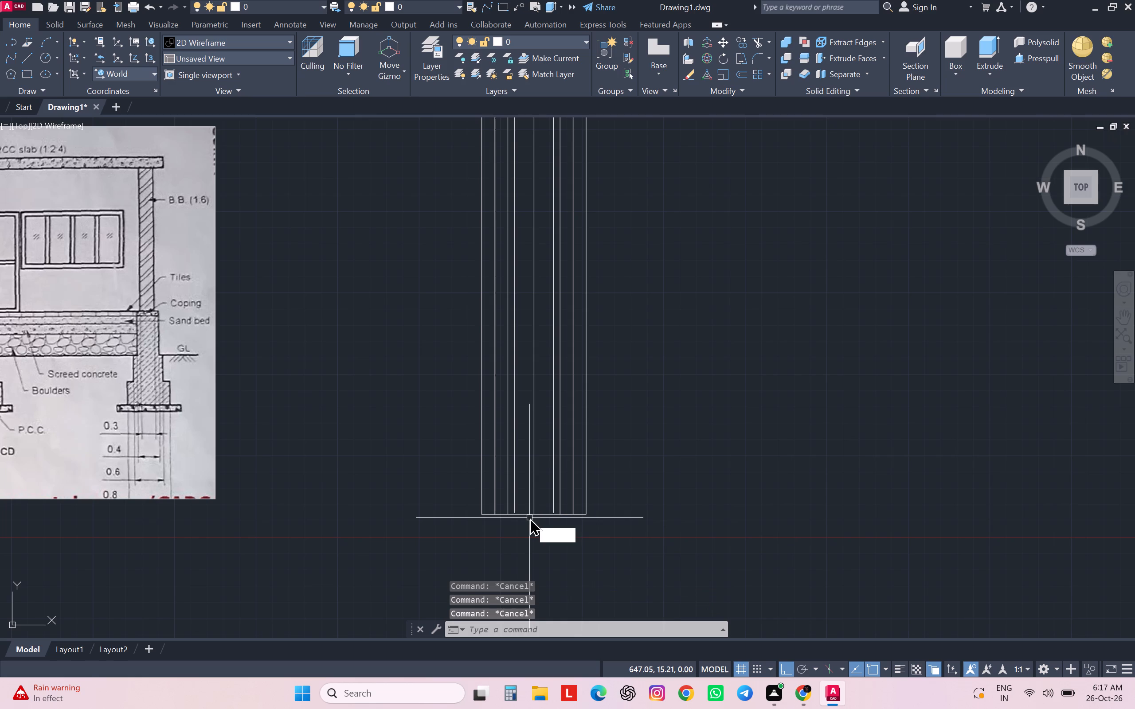
key(Return)
text(60)
key(Return)
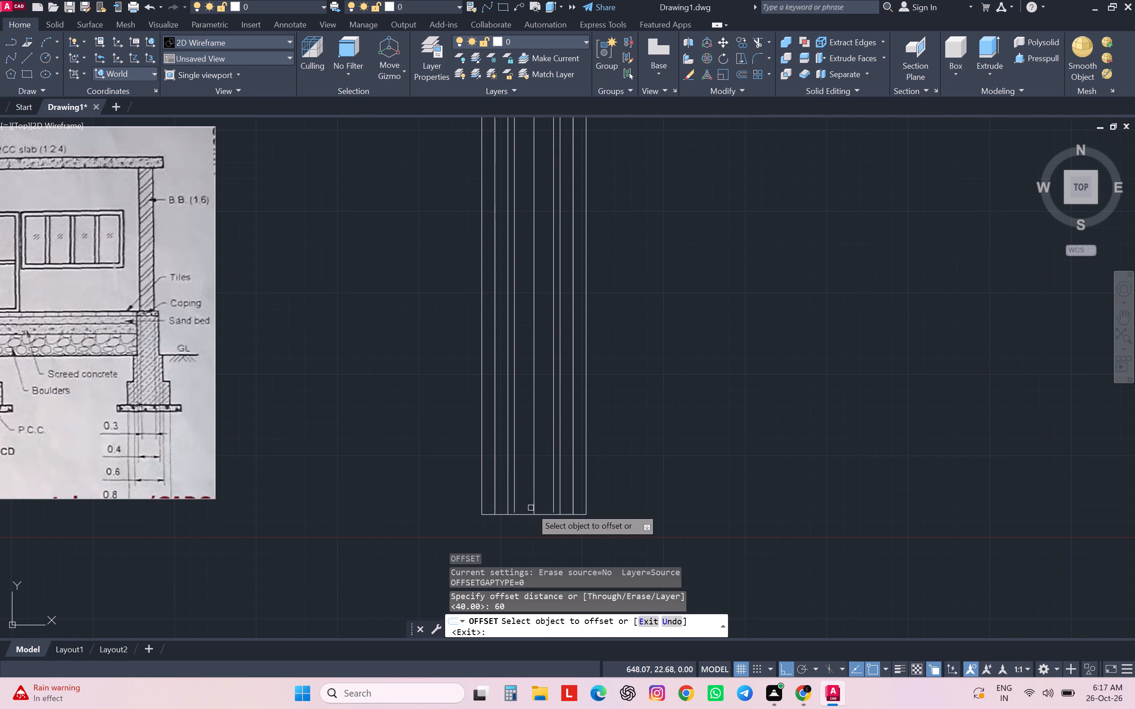
click(534, 506)
click(424, 519)
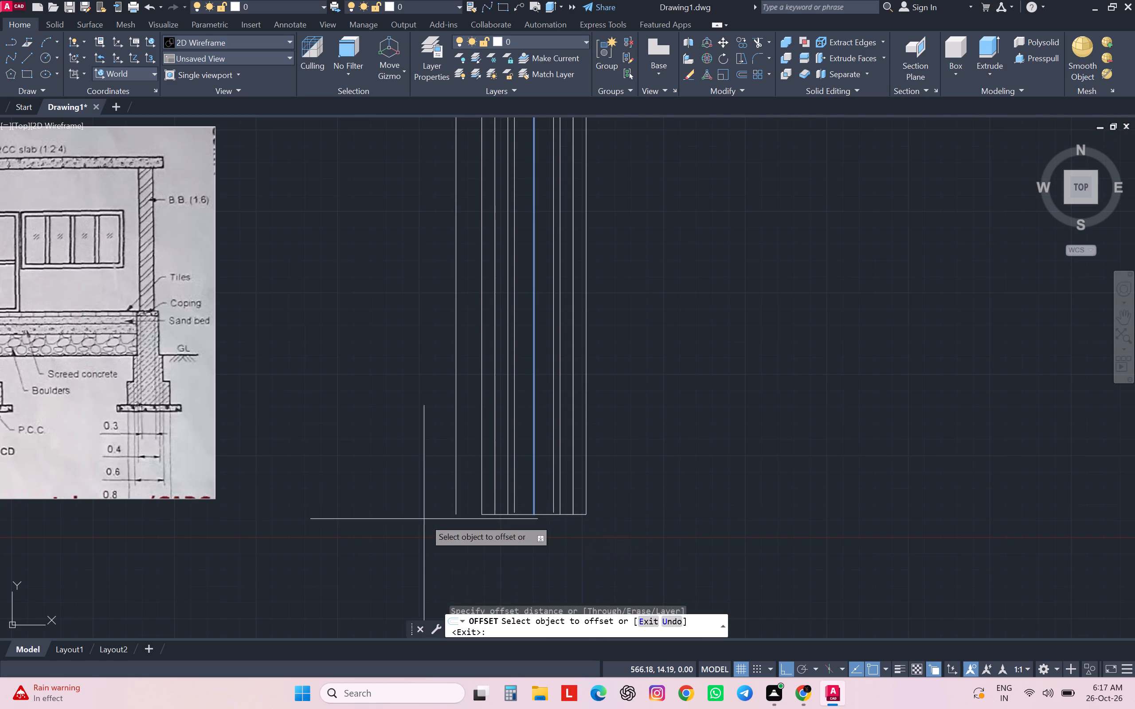
click(532, 479)
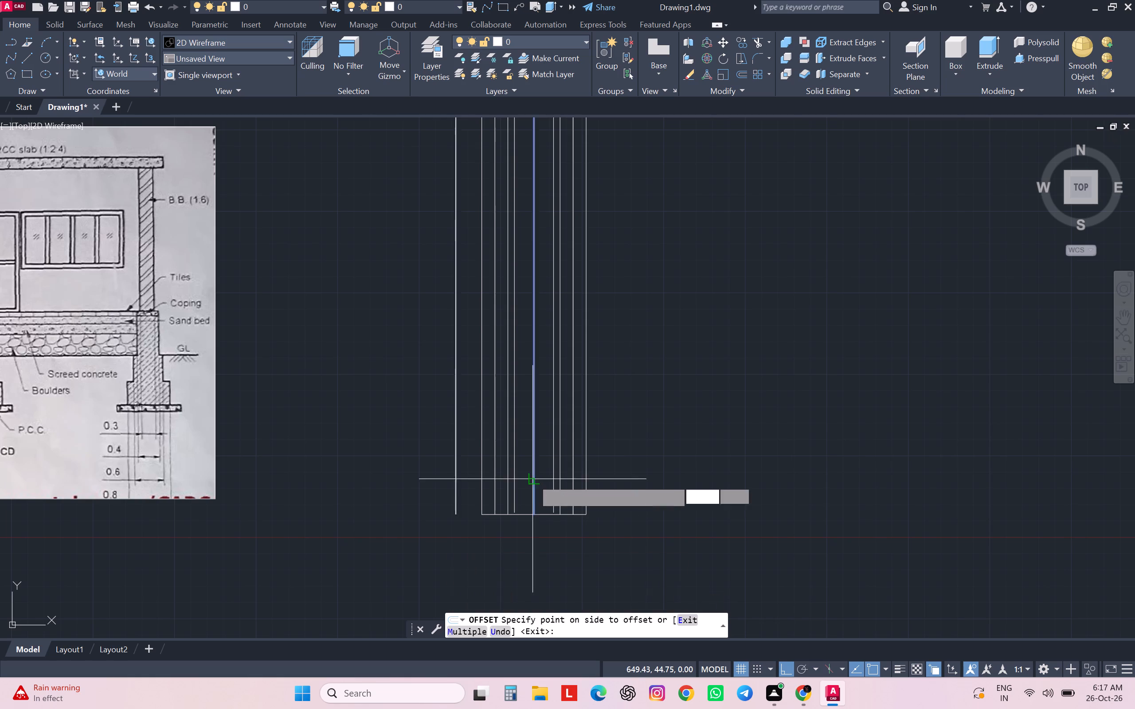
click(644, 489)
key(Escape)
key(Escape)
key(Escape)
key(Escape)
key(Escape)
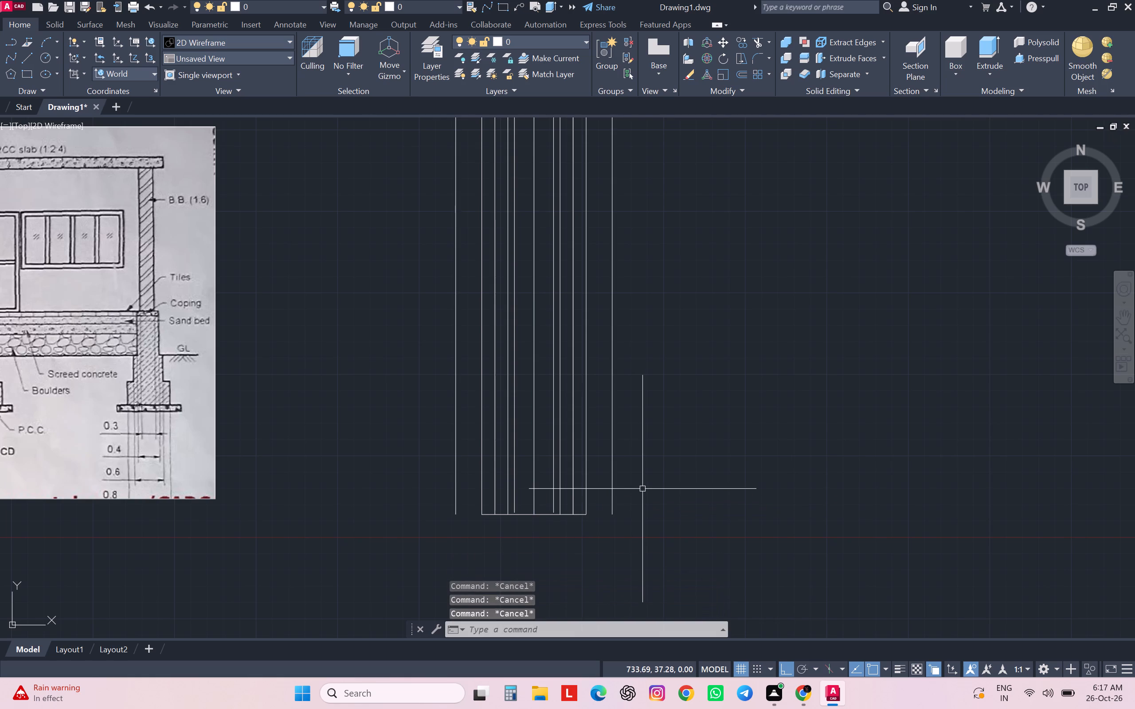
Extend the bottom horizontal line both ways to the outermost verticals, and the two short wall-face lines down to it.
text(ex)
key(Return)
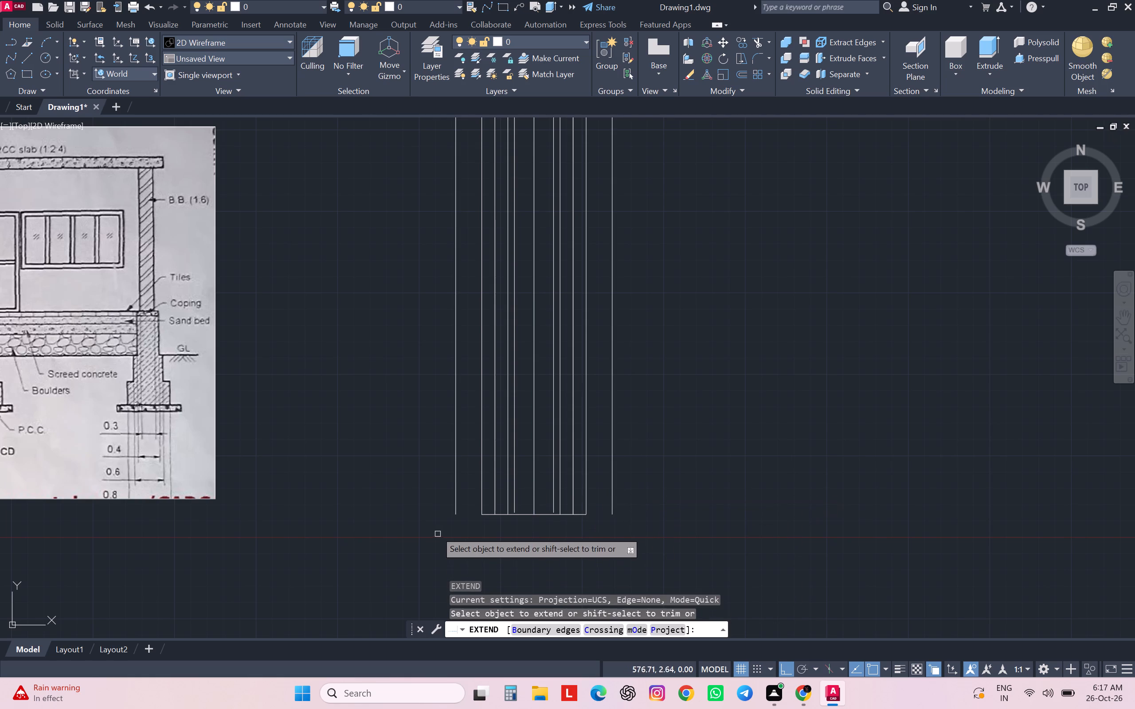
click(483, 515)
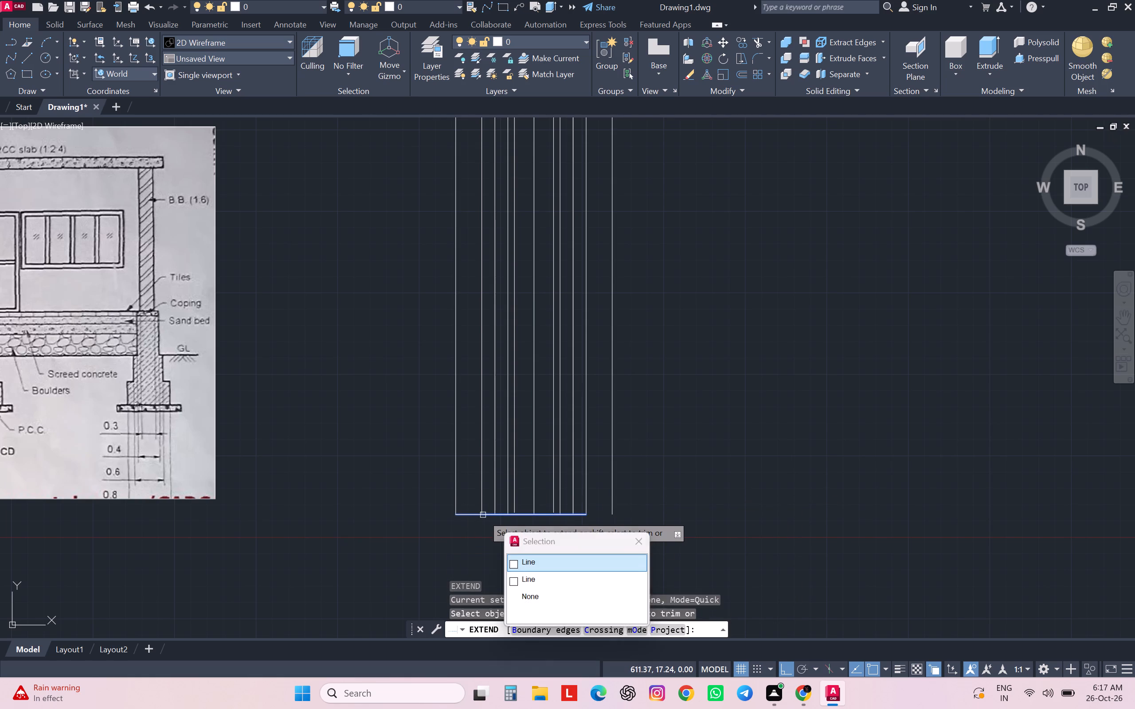
click(514, 563)
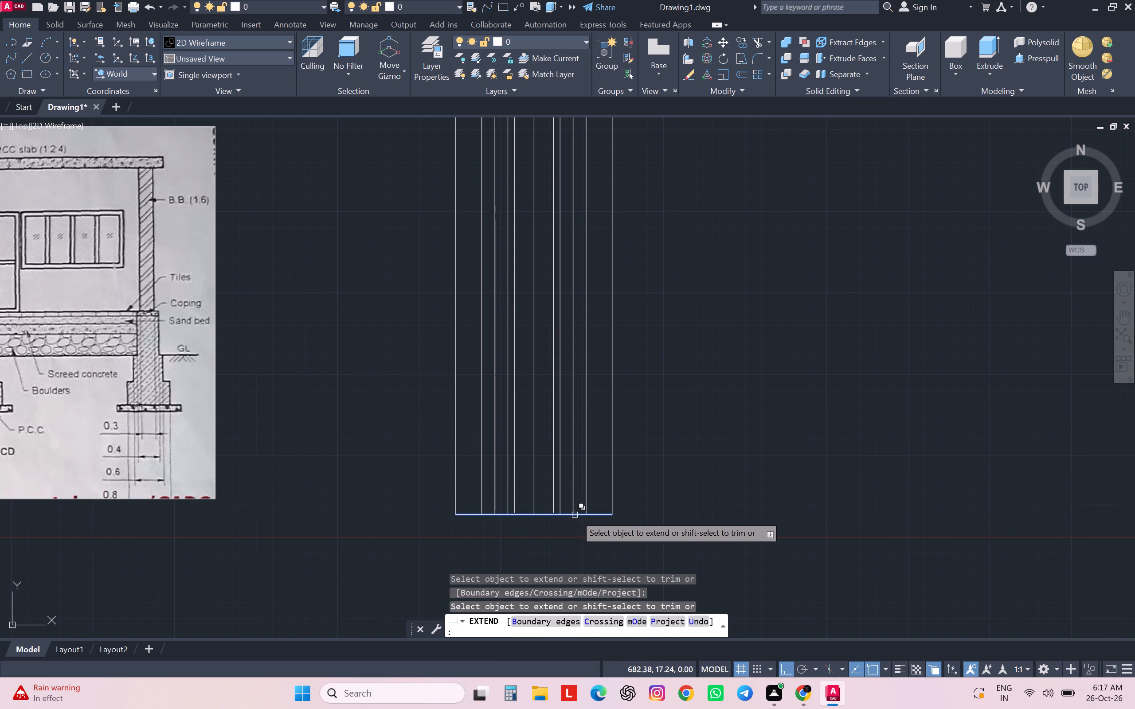
click(577, 515)
click(551, 506)
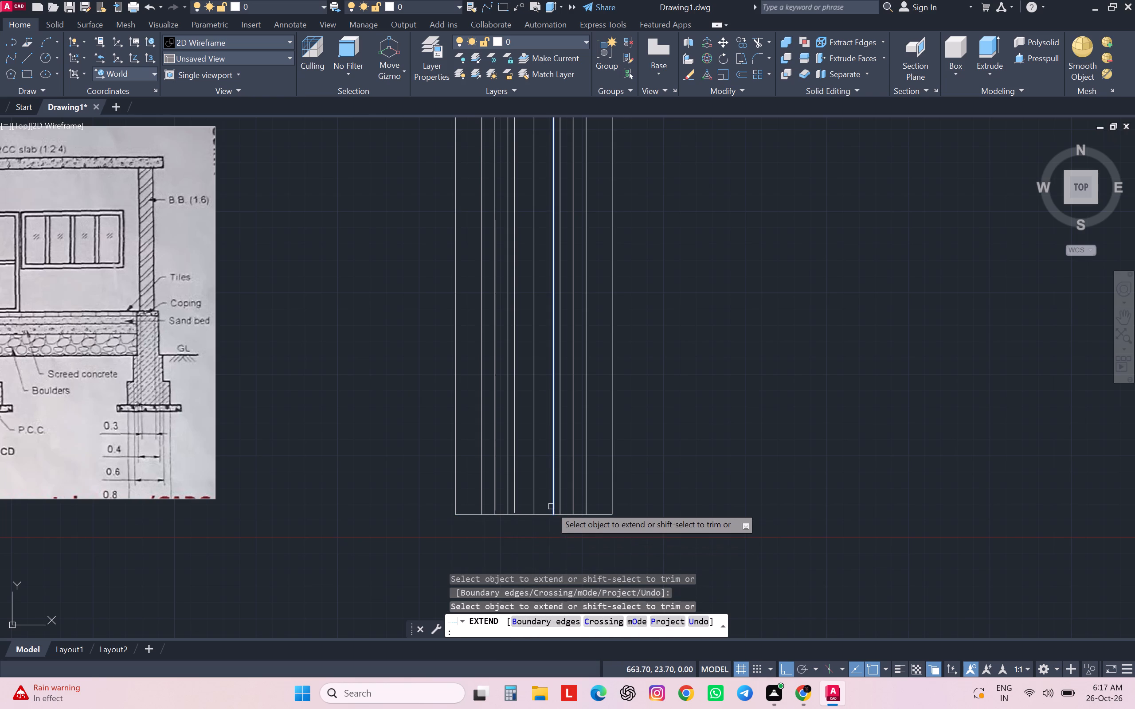
click(516, 504)
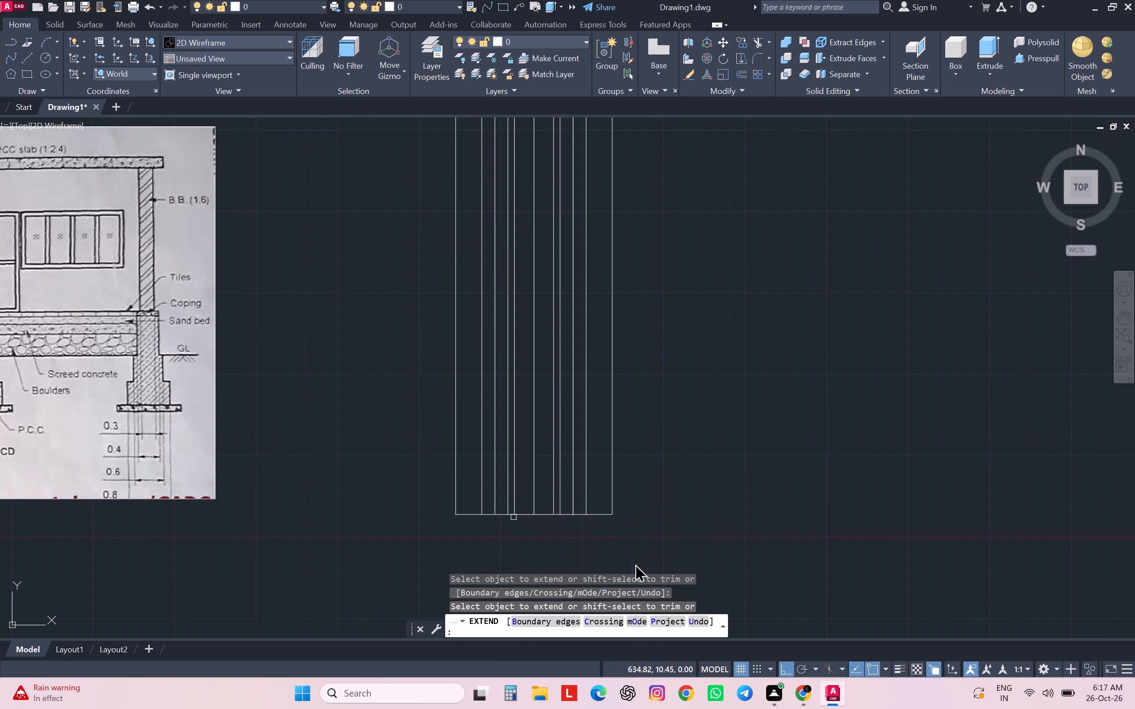
key(Escape)
key(Escape)
key(Escape)
key(Escape)
key(Escape)
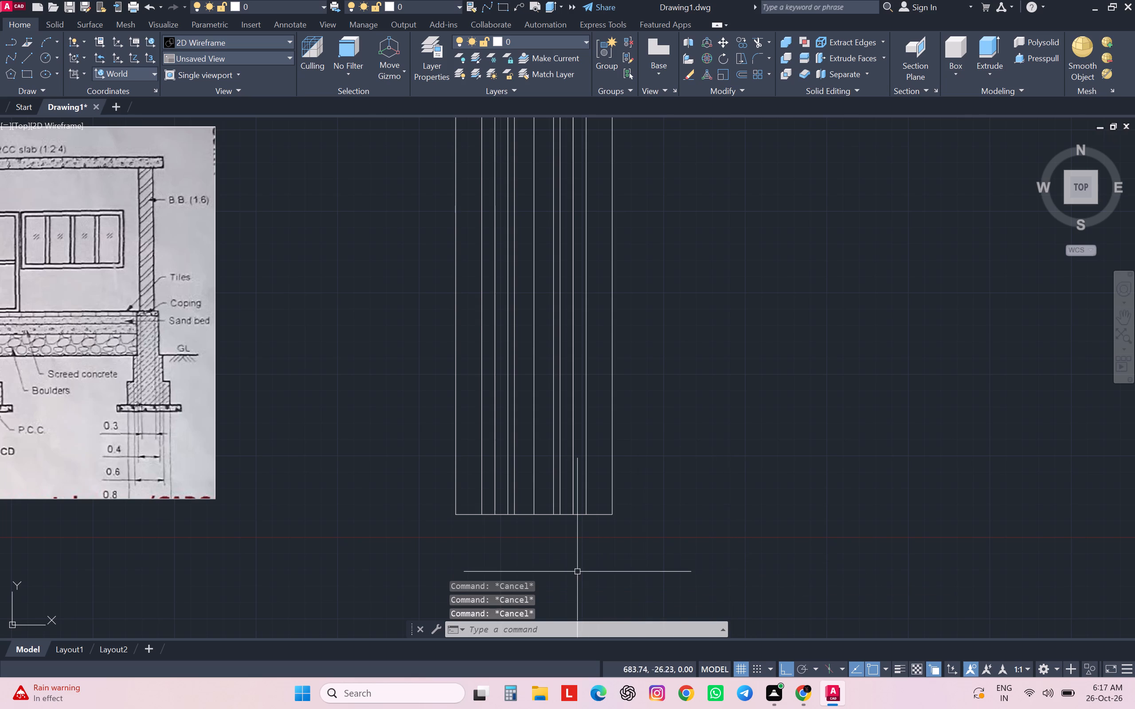
Offset the footing's bottom horizontal line 20 upward and end the Offset command.
key(o)
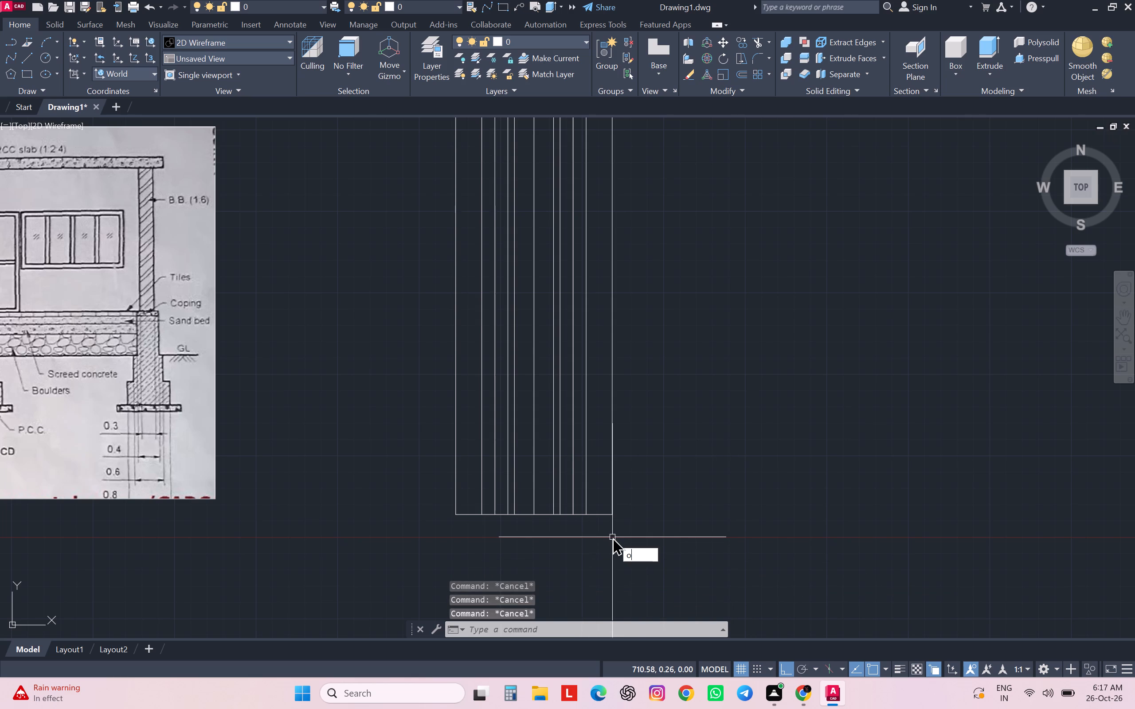
key(Return)
key(2)
key(0)
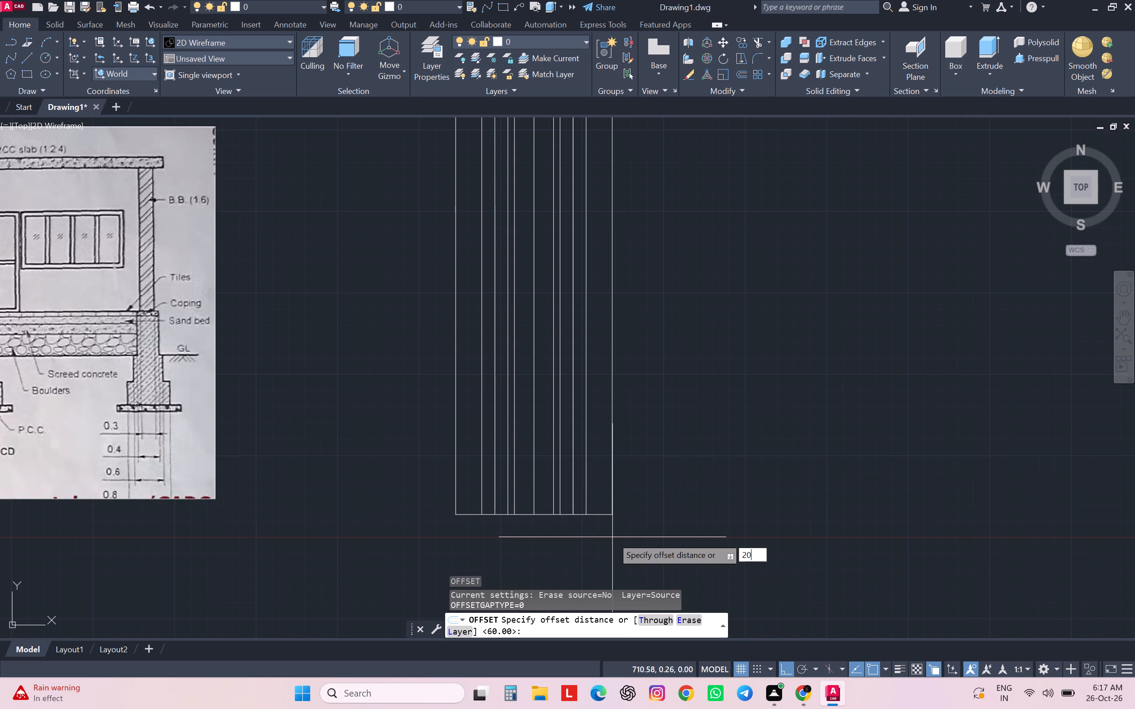
key(Return)
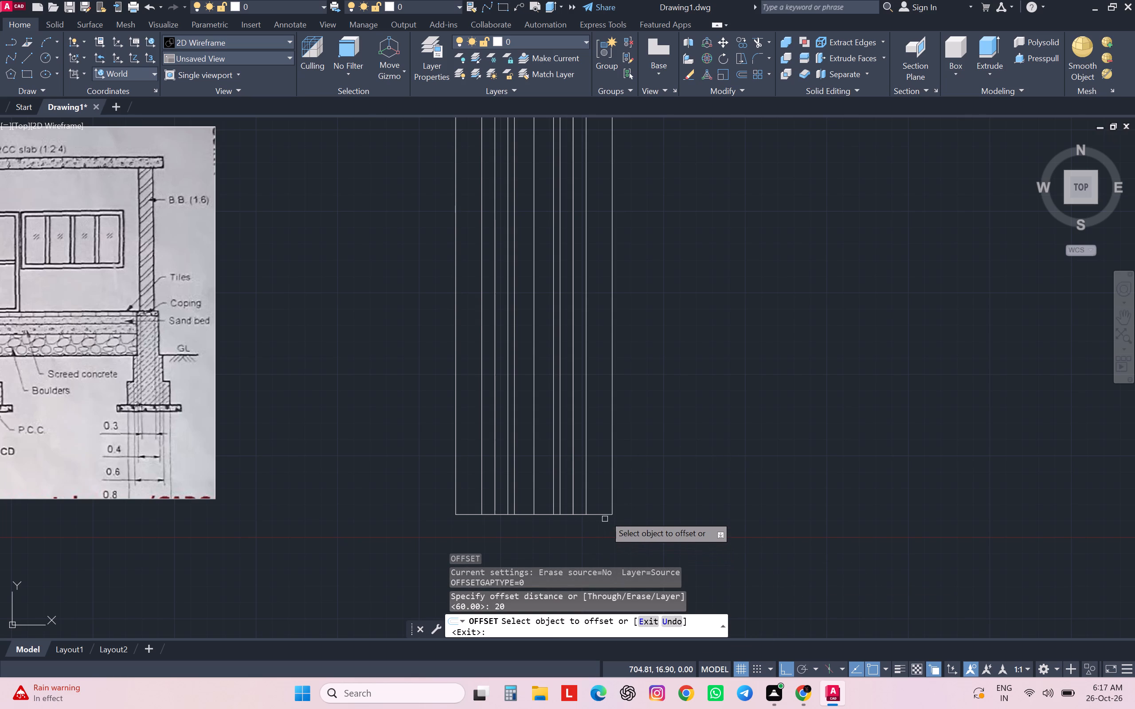
click(605, 515)
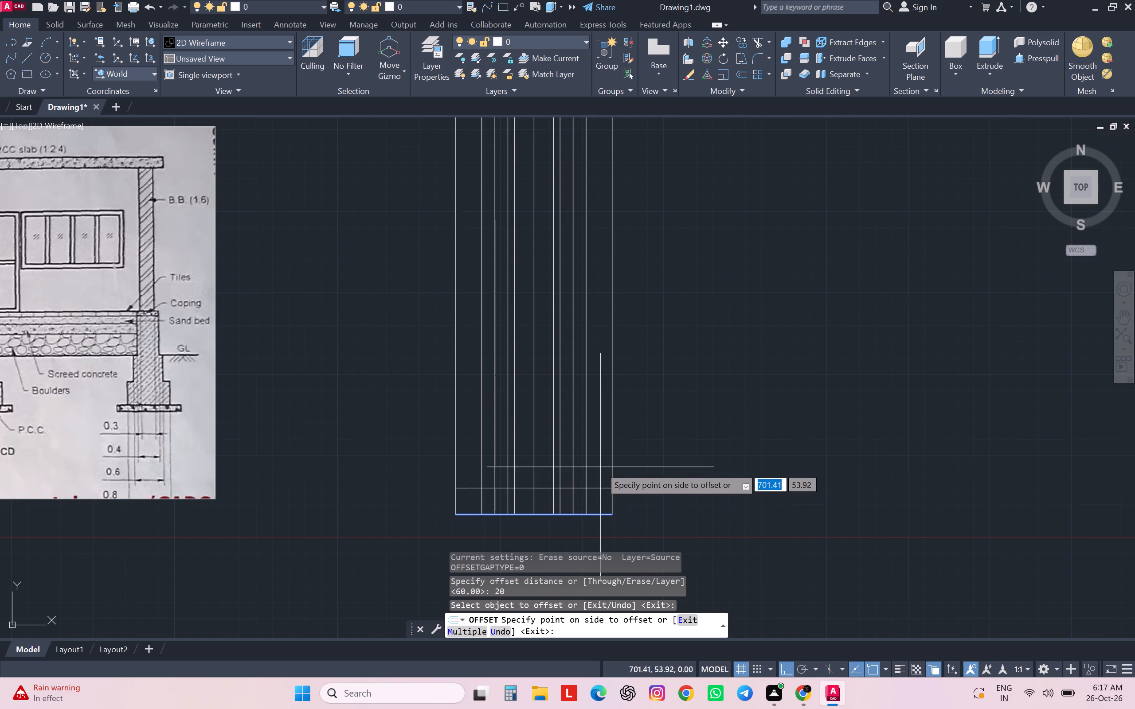
click(600, 467)
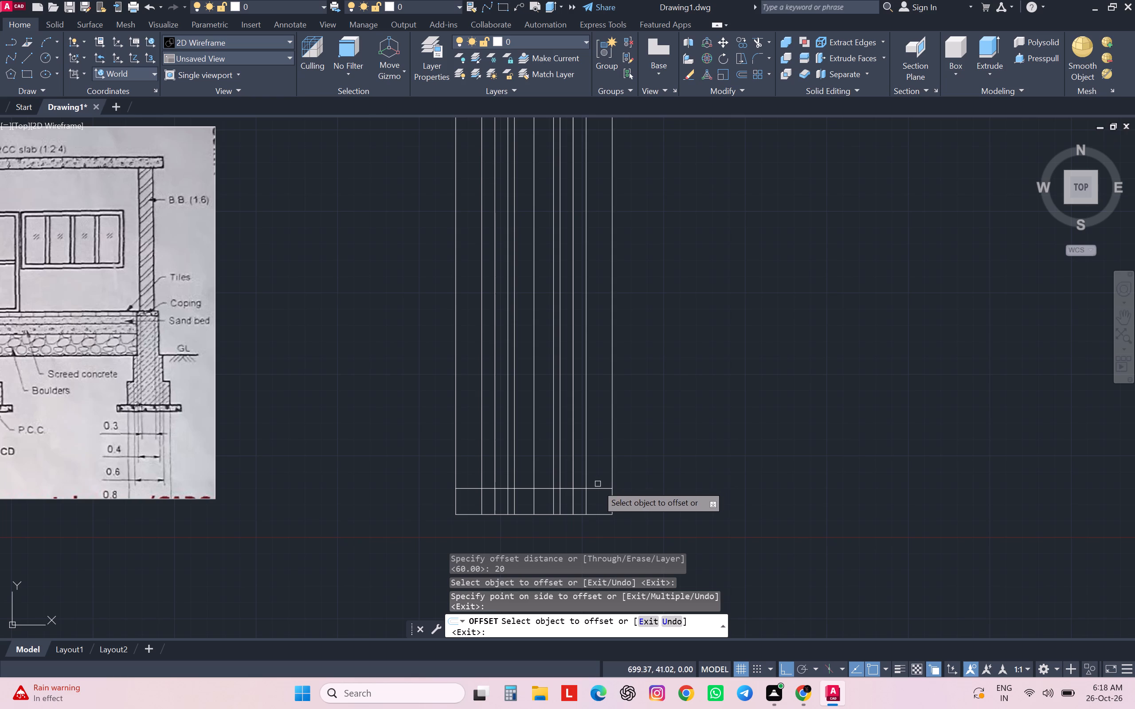
key(Escape)
key(Escape)
key(Escape)
key(Escape)
key(Escape)
key(Escape)
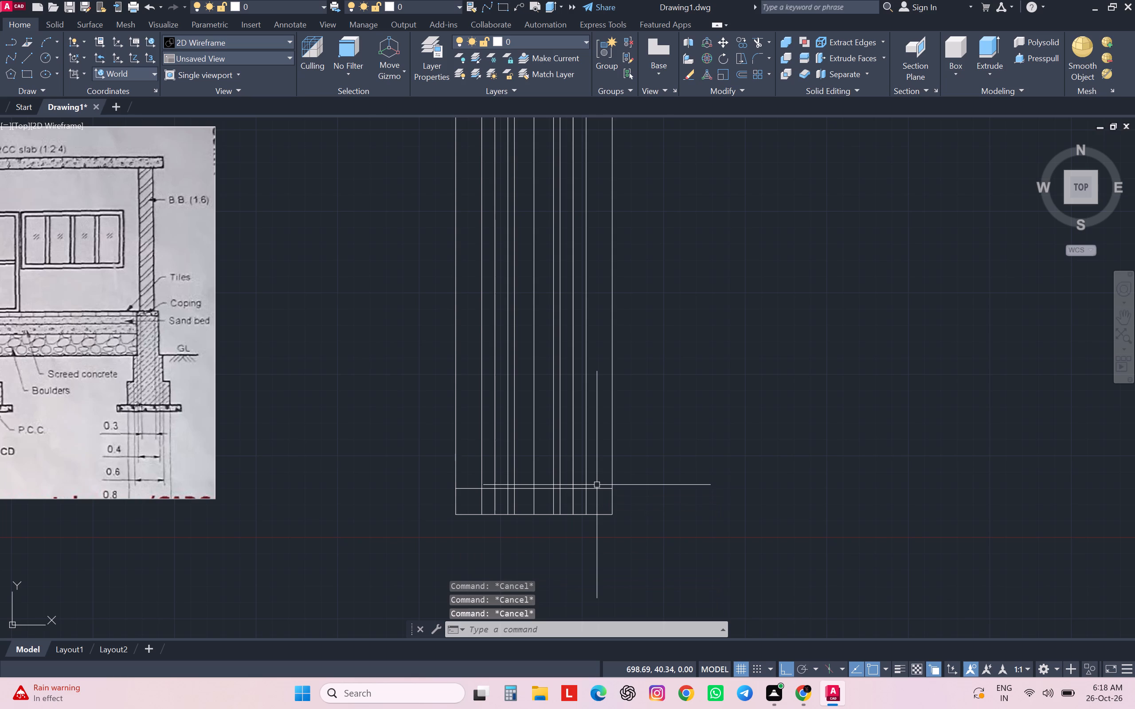
Offset the footing's upper horizontal line 35 upward, offset the new line another 35 upward, and end the Offset command.
key(o)
key(Return)
text(35)
key(Return)
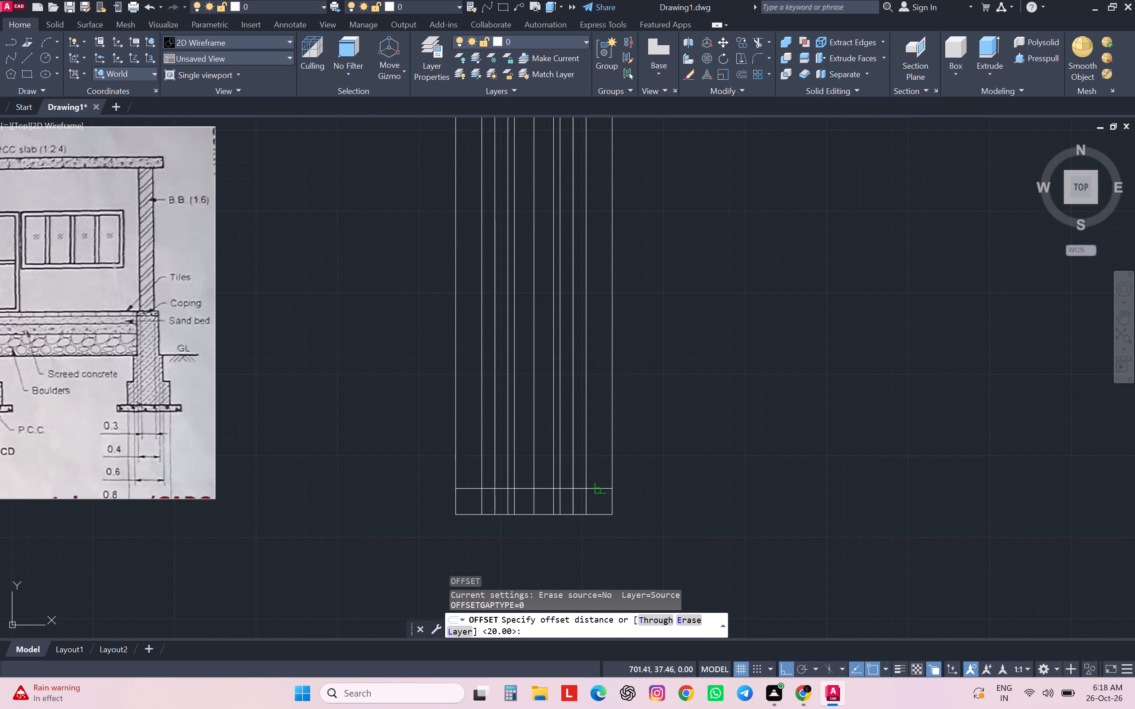
click(594, 487)
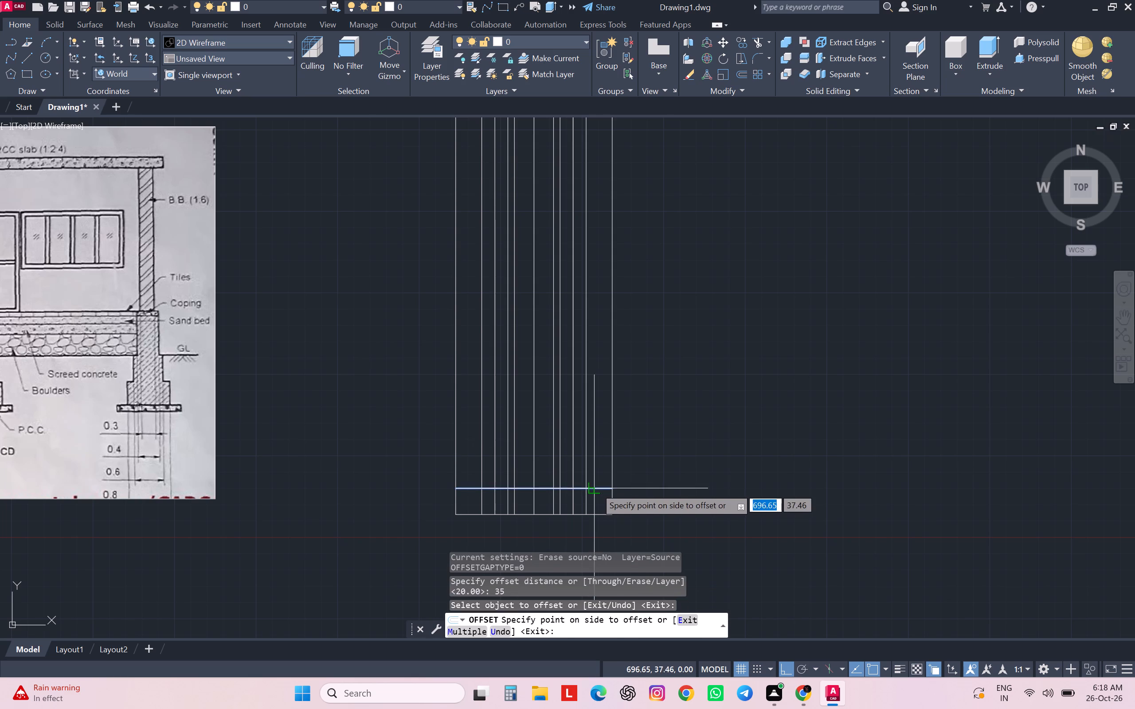
click(601, 413)
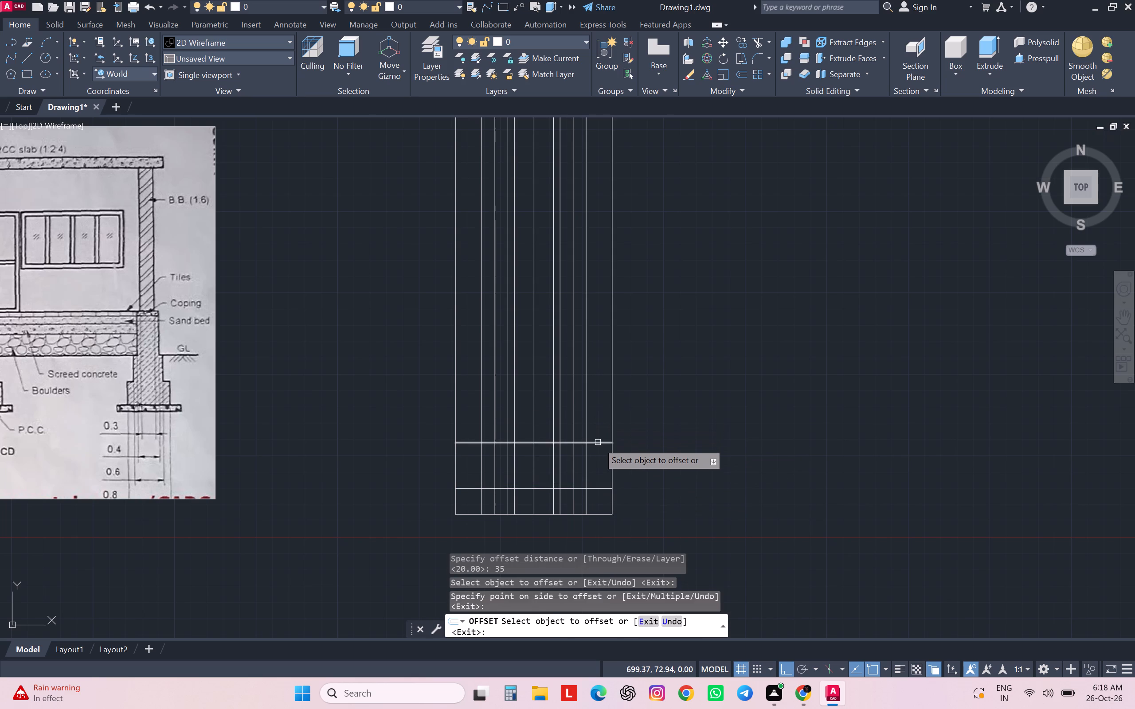
click(598, 442)
click(607, 386)
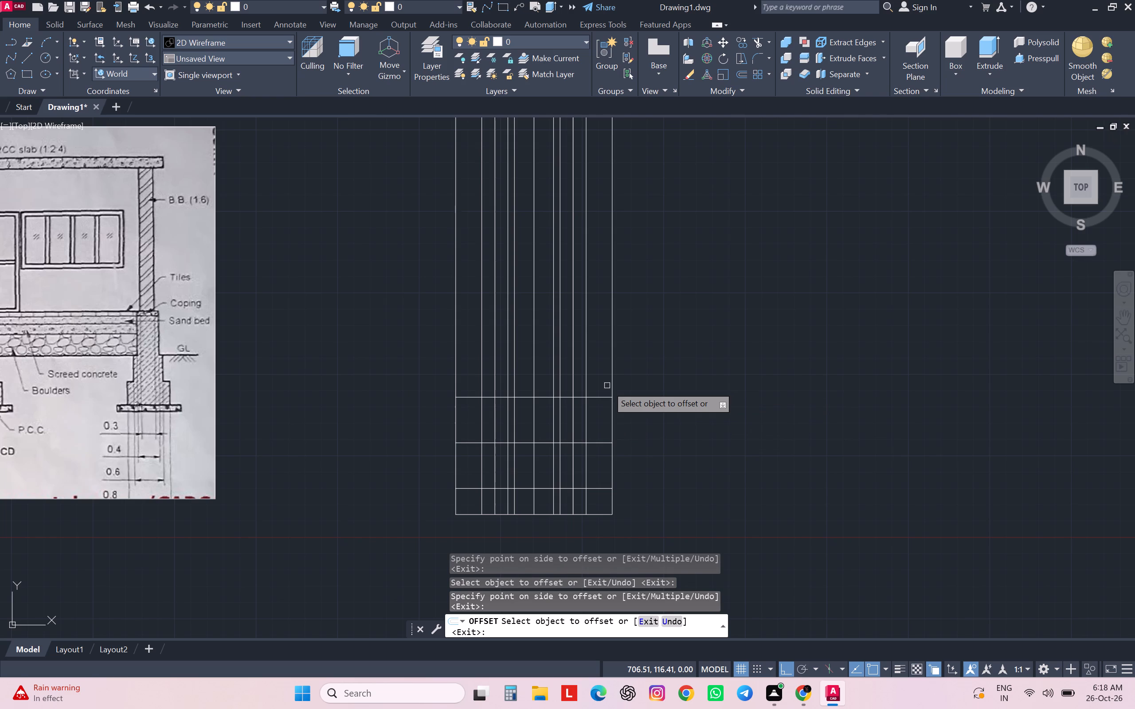
key(Escape)
key(Escape)
key(Escape)
key(Escape)
key(Escape)
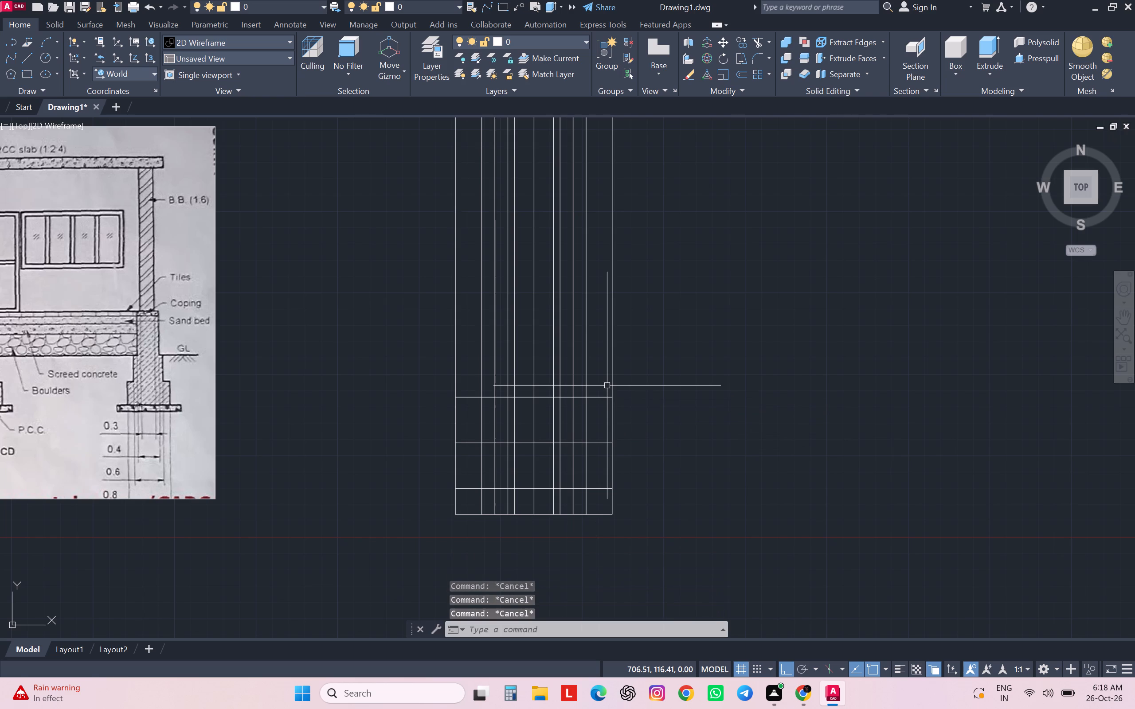
key(Escape)
Offset the topmost of the footing's horizontal lines 60 upward and end the Offset command.
key(o)
key(Return)
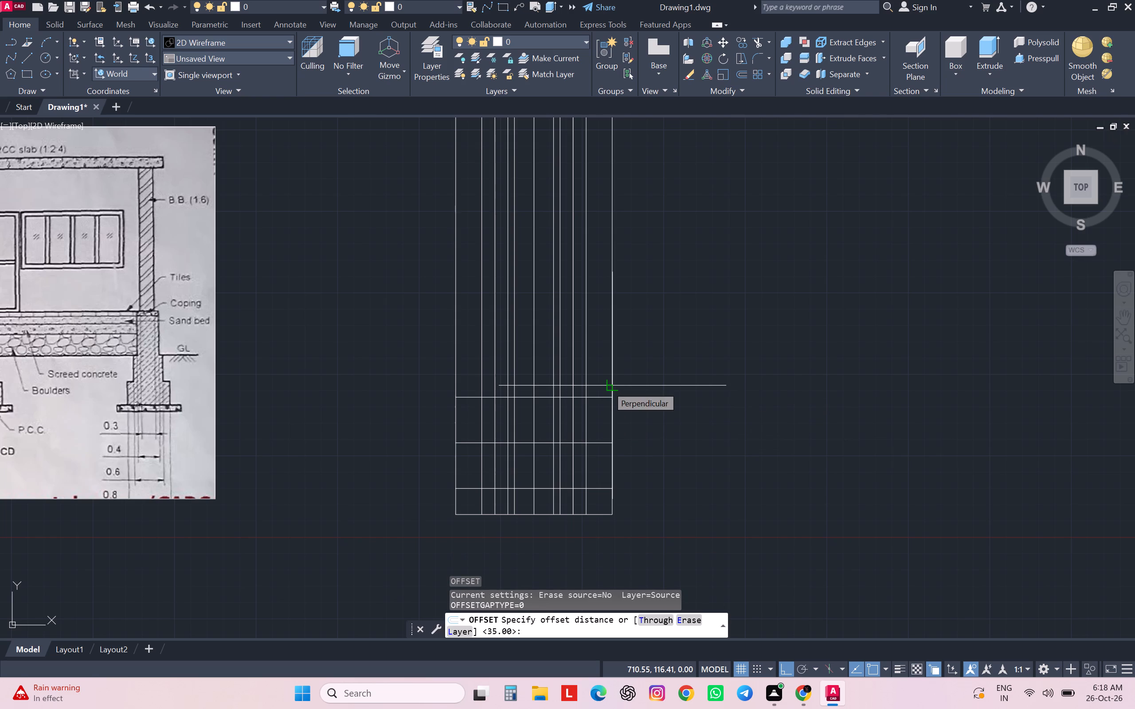
text(60)
key(Return)
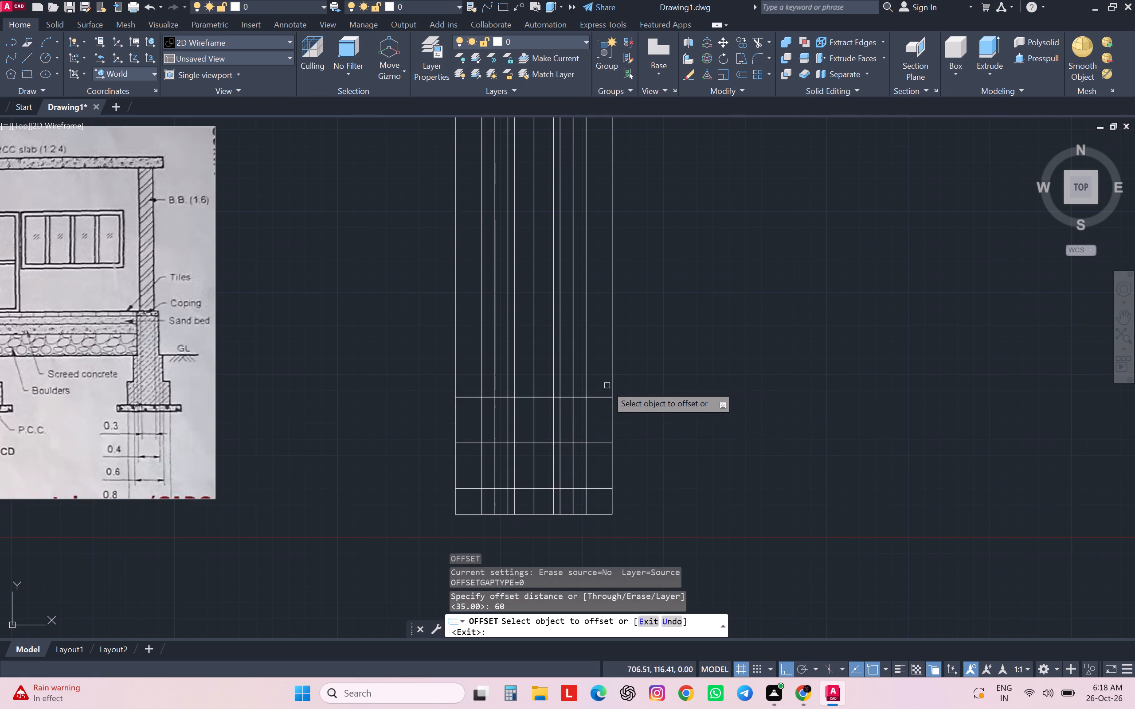
click(600, 398)
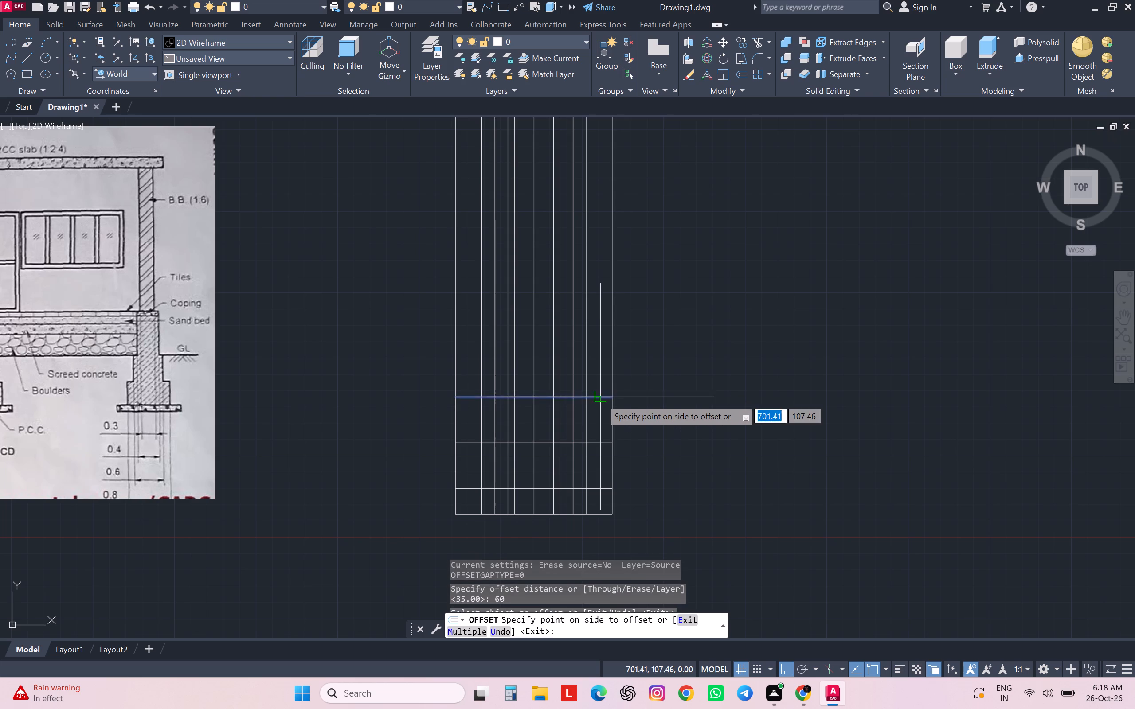
click(606, 311)
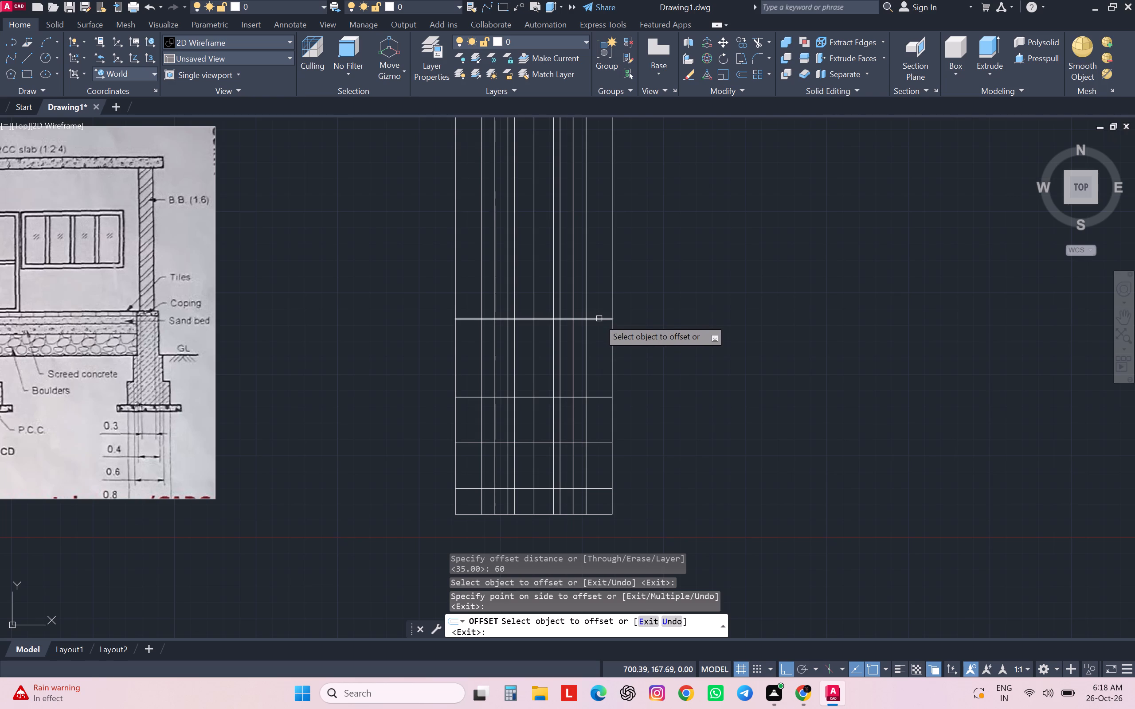
key(Escape)
key(Escape)
key(Escape)
key(Escape)
key(Escape)
key(Escape)
key(Escape)
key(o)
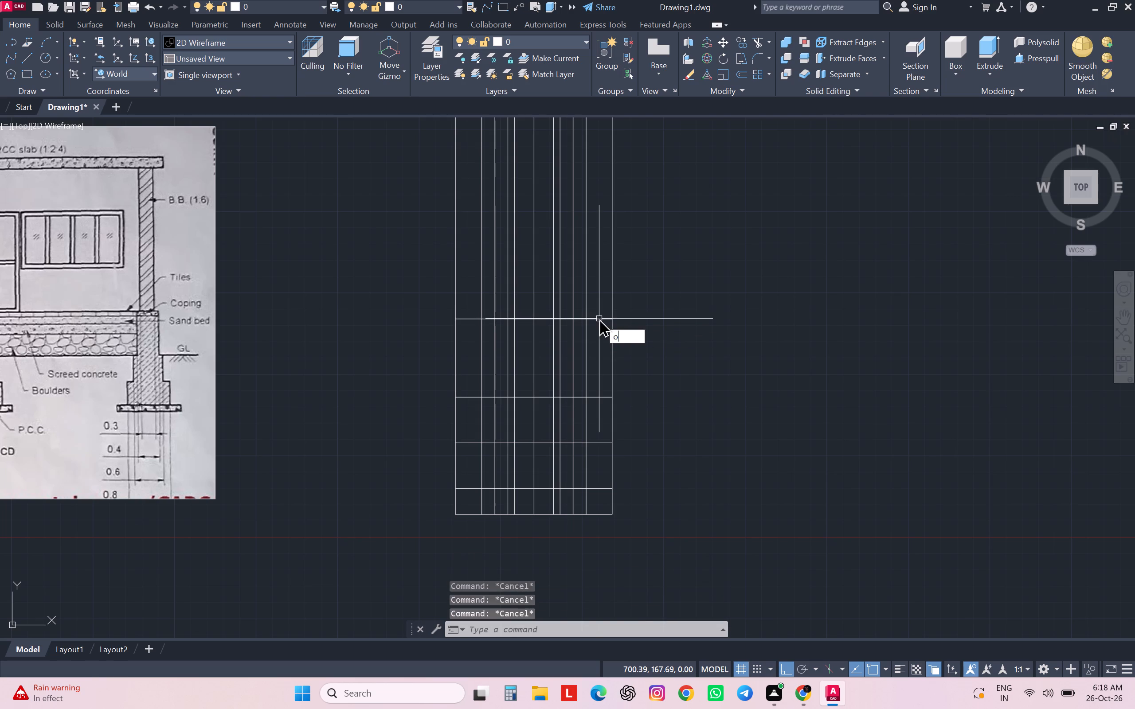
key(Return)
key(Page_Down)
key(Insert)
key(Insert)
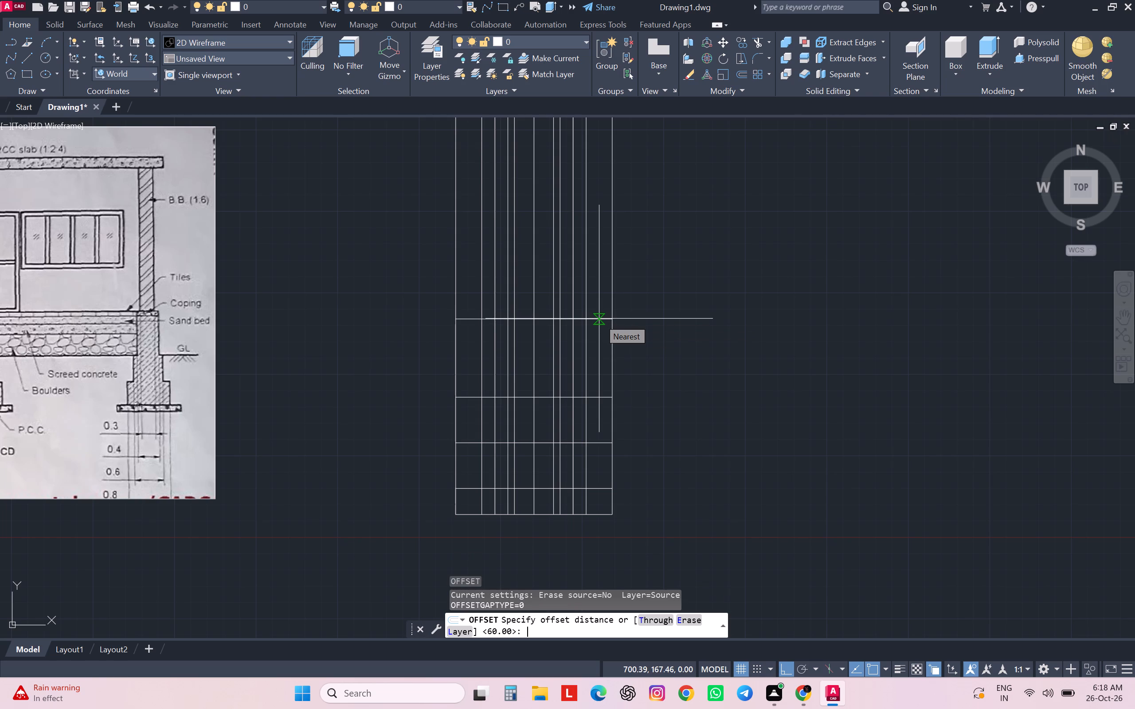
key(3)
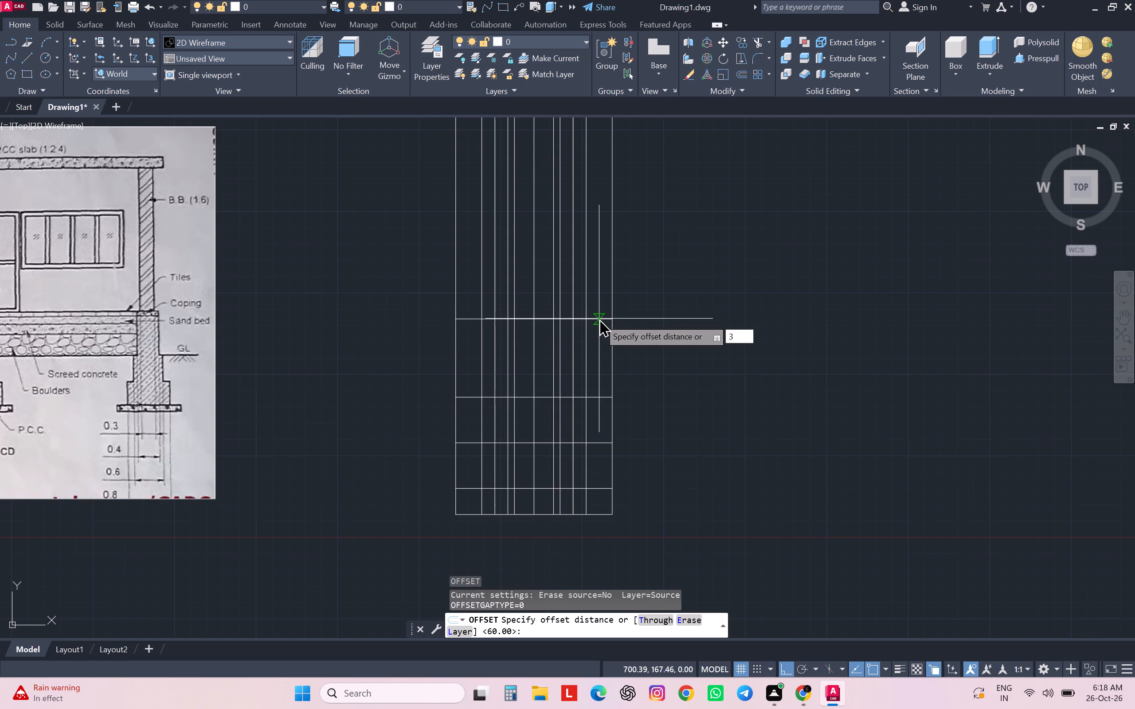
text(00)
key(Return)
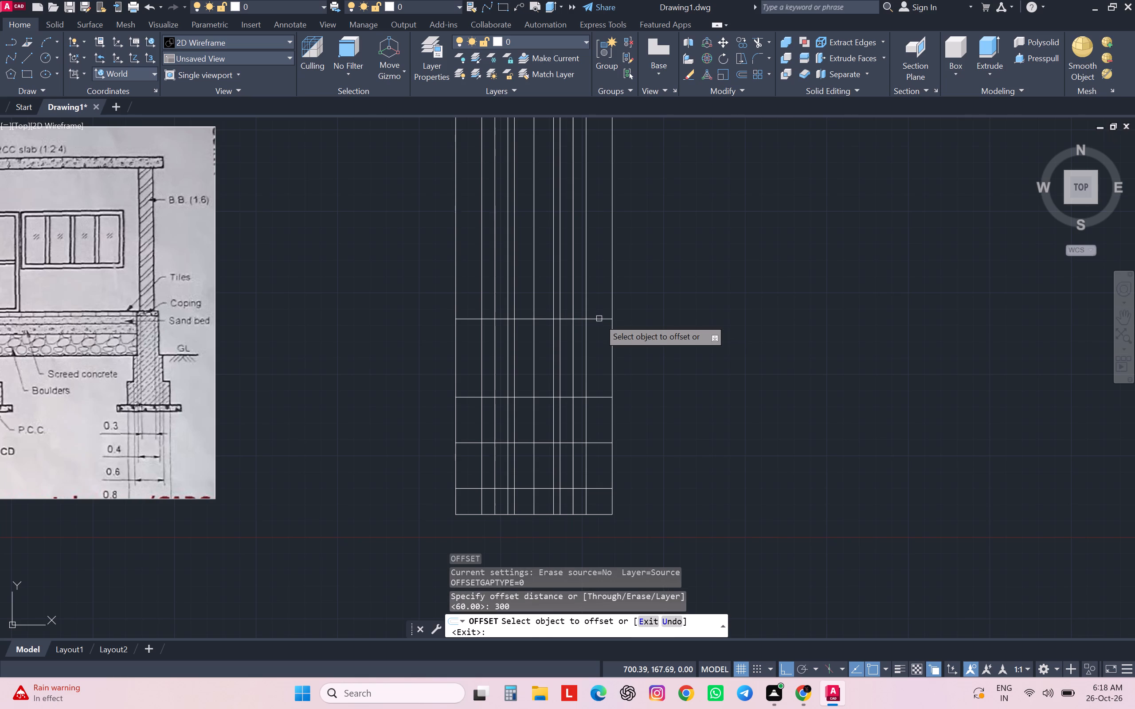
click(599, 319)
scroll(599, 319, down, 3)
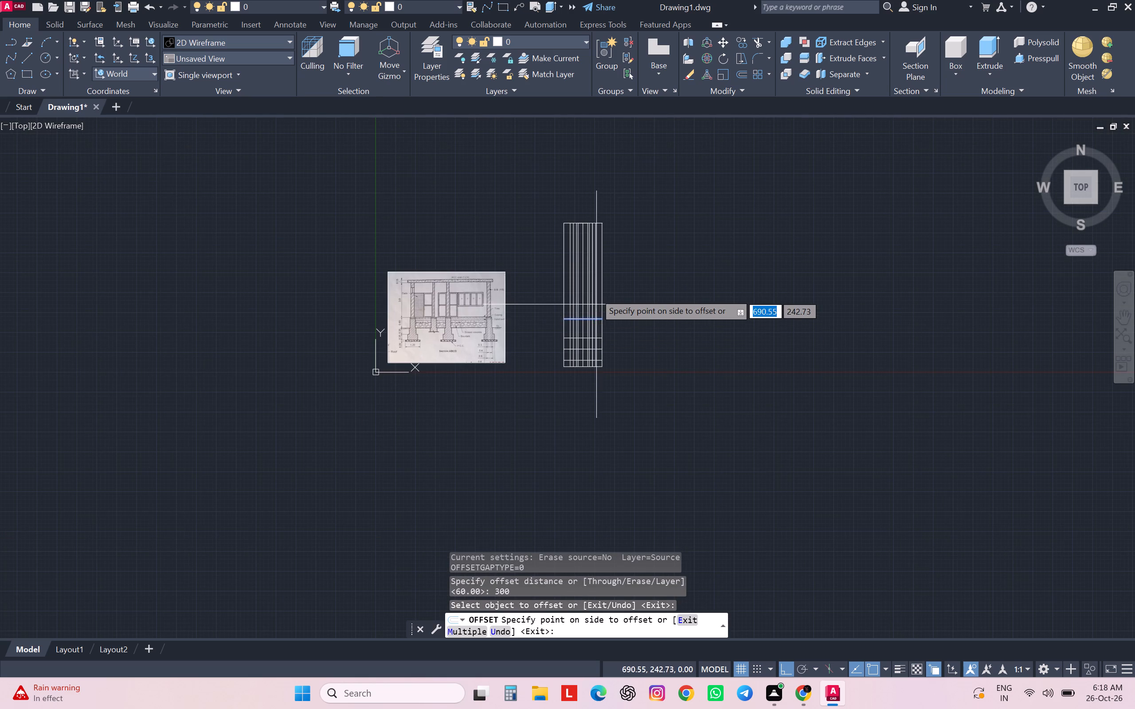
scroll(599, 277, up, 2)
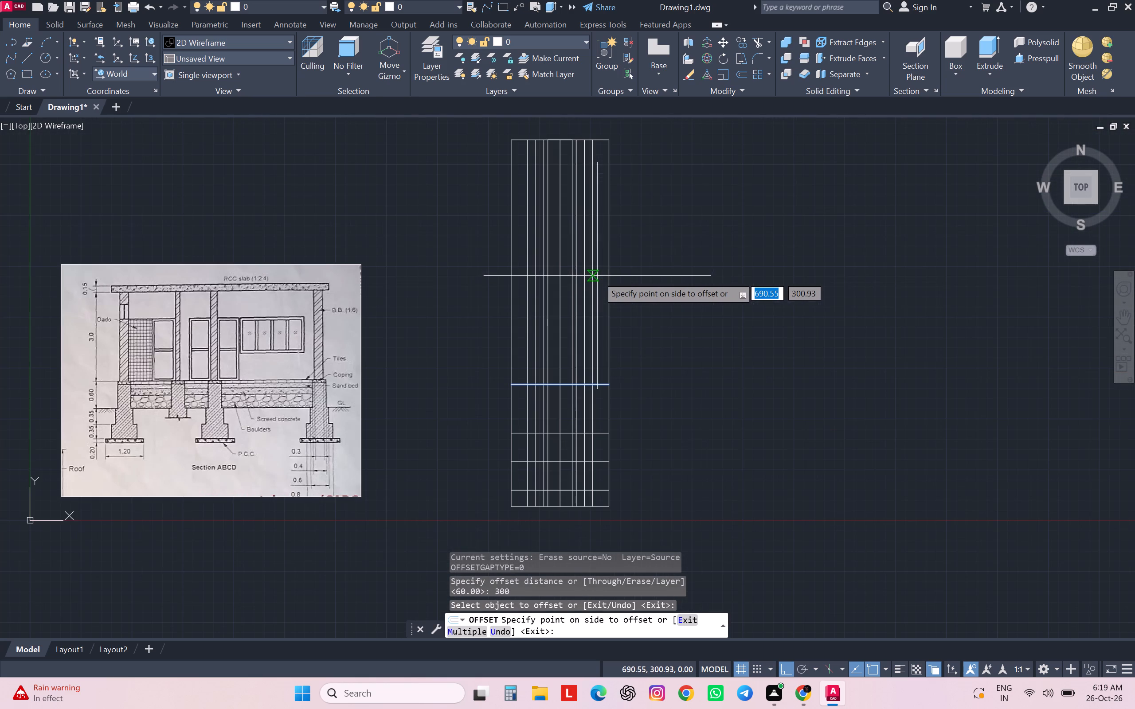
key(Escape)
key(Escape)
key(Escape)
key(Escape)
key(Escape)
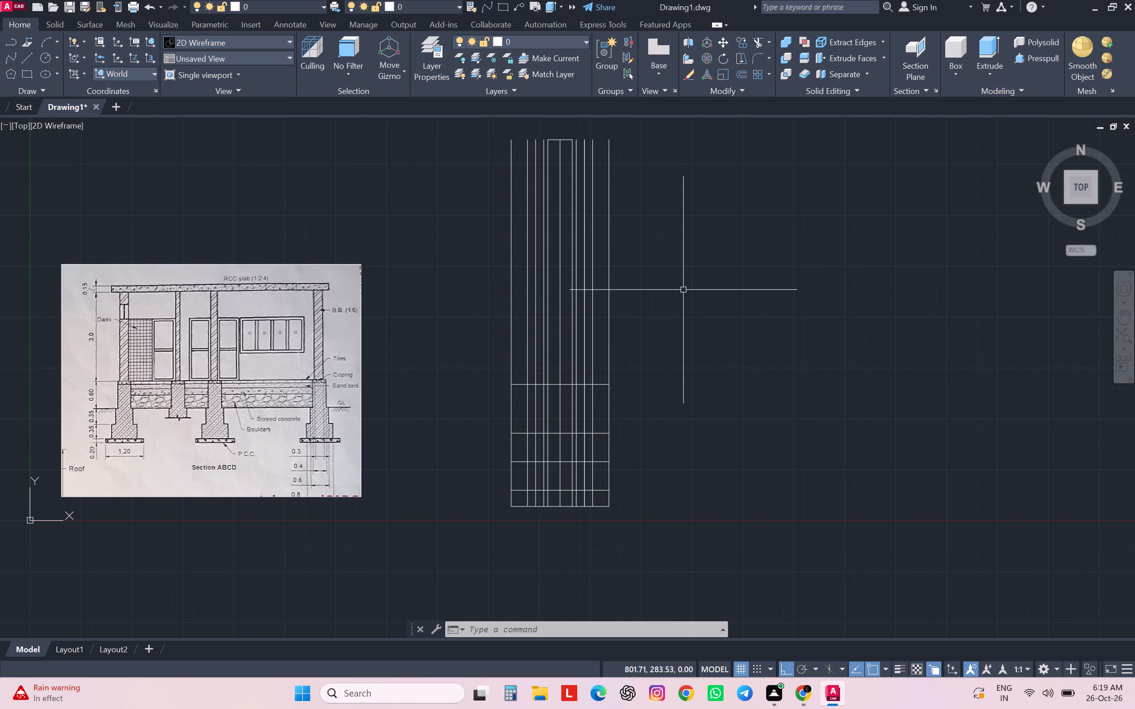
Offset the topmost of the footing's horizontal lines 300 upward and end the Offset command.
key(o)
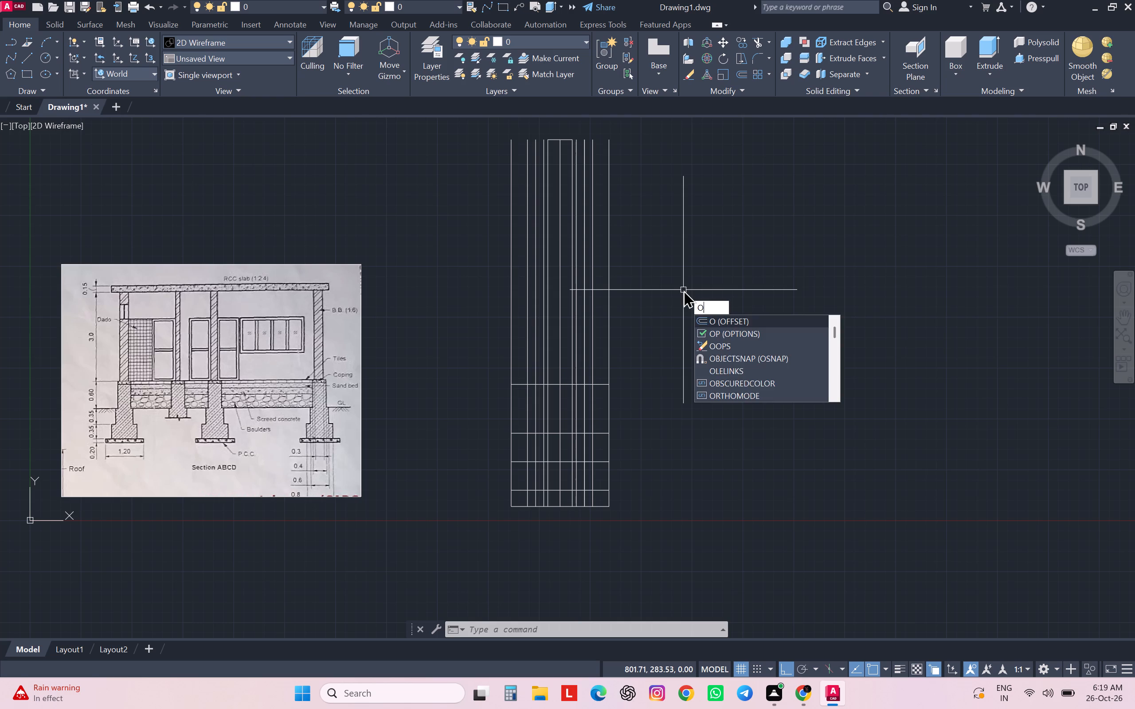
key(Return)
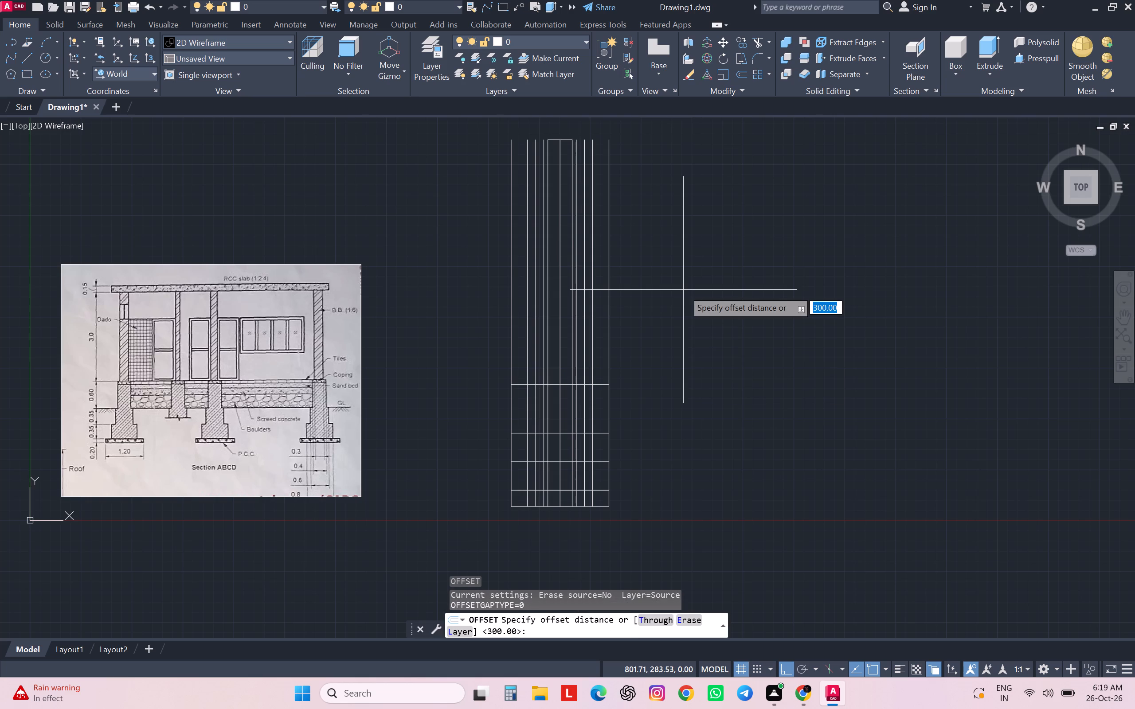
text(300)
key(Return)
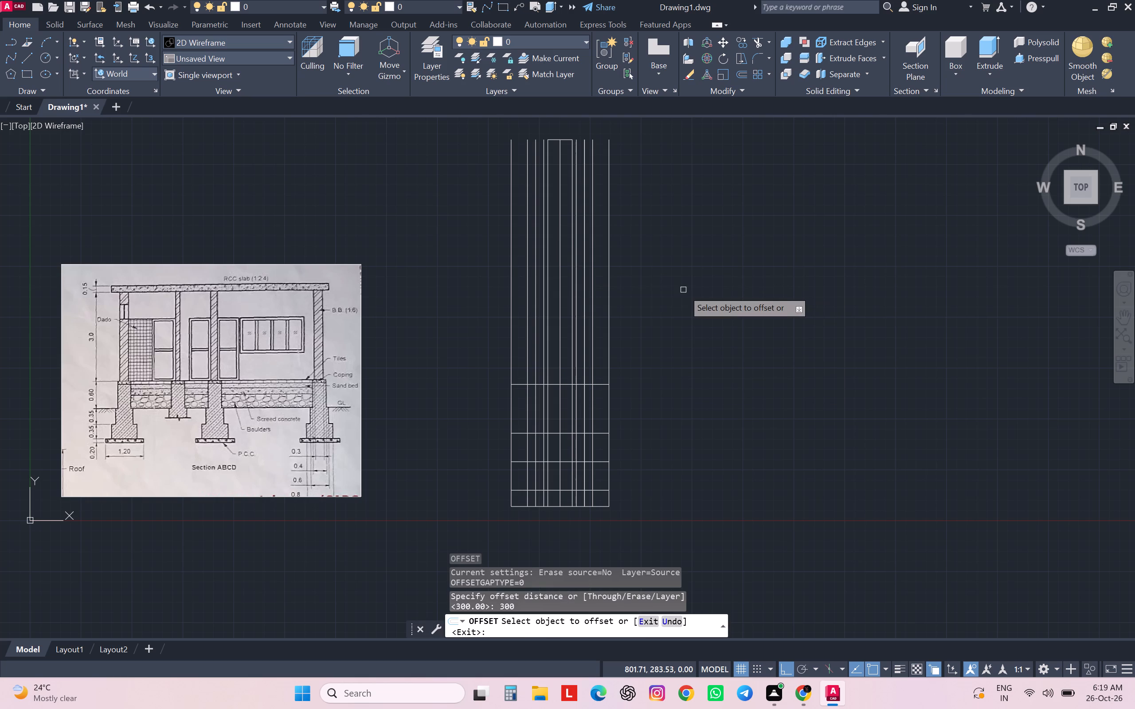
click(599, 385)
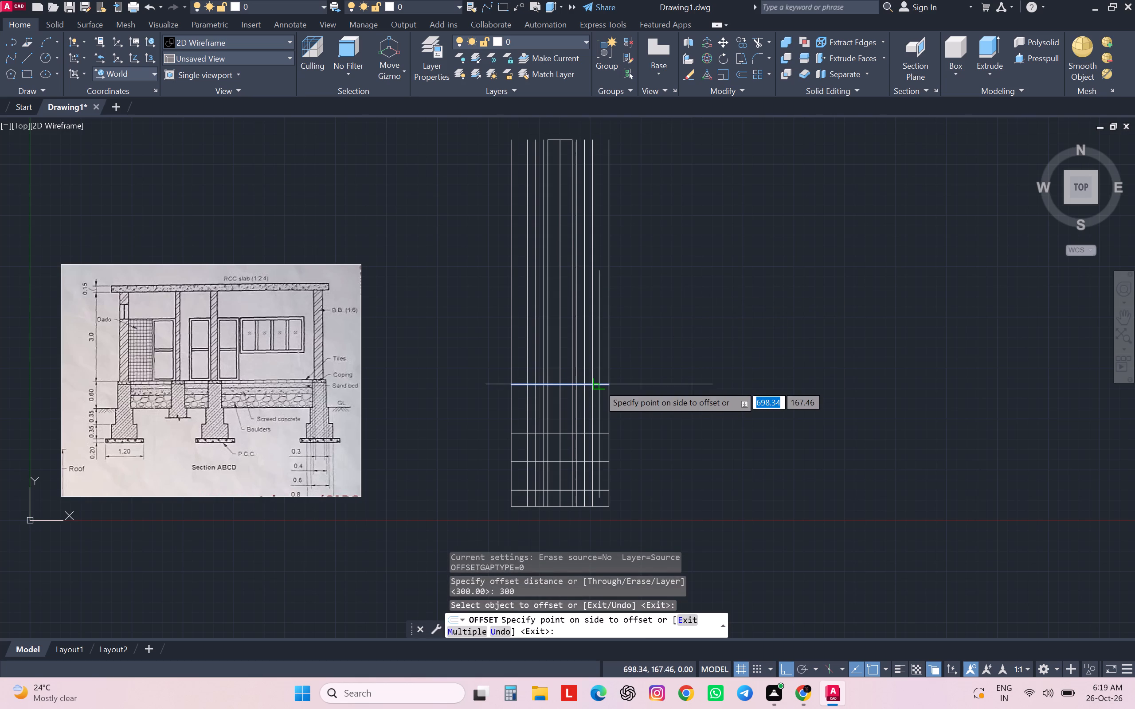
click(665, 295)
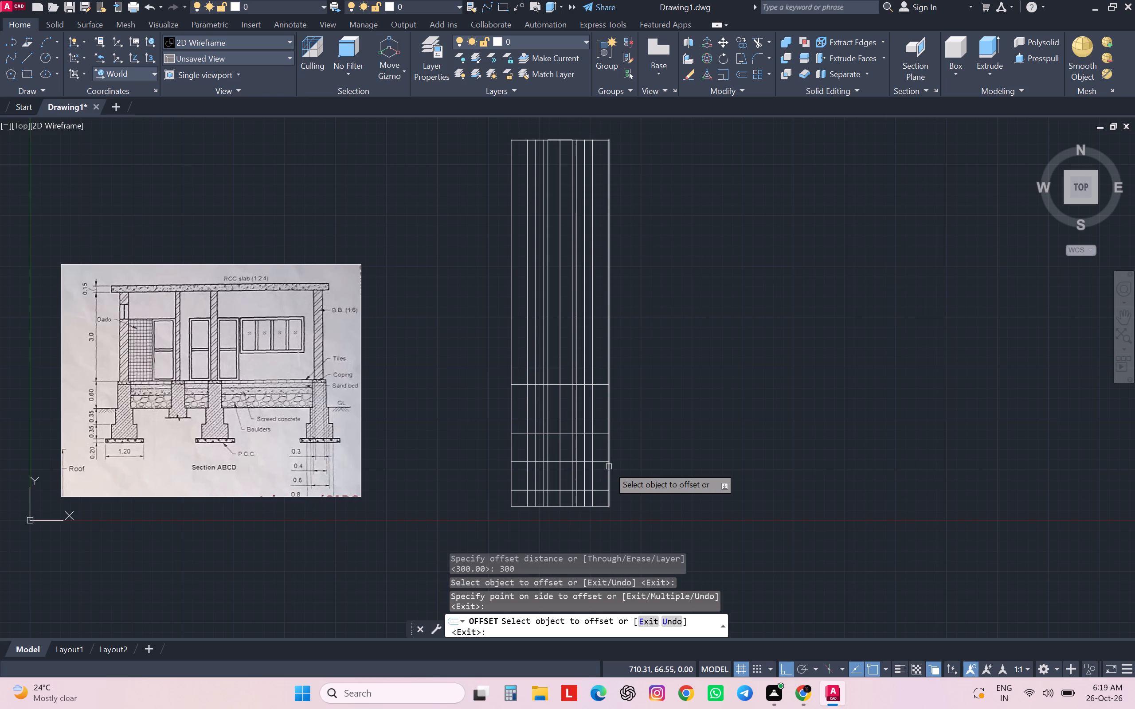
key(Escape)
key(Escape)
key(Escape)
key(Escape)
key(Escape)
key(Escape)
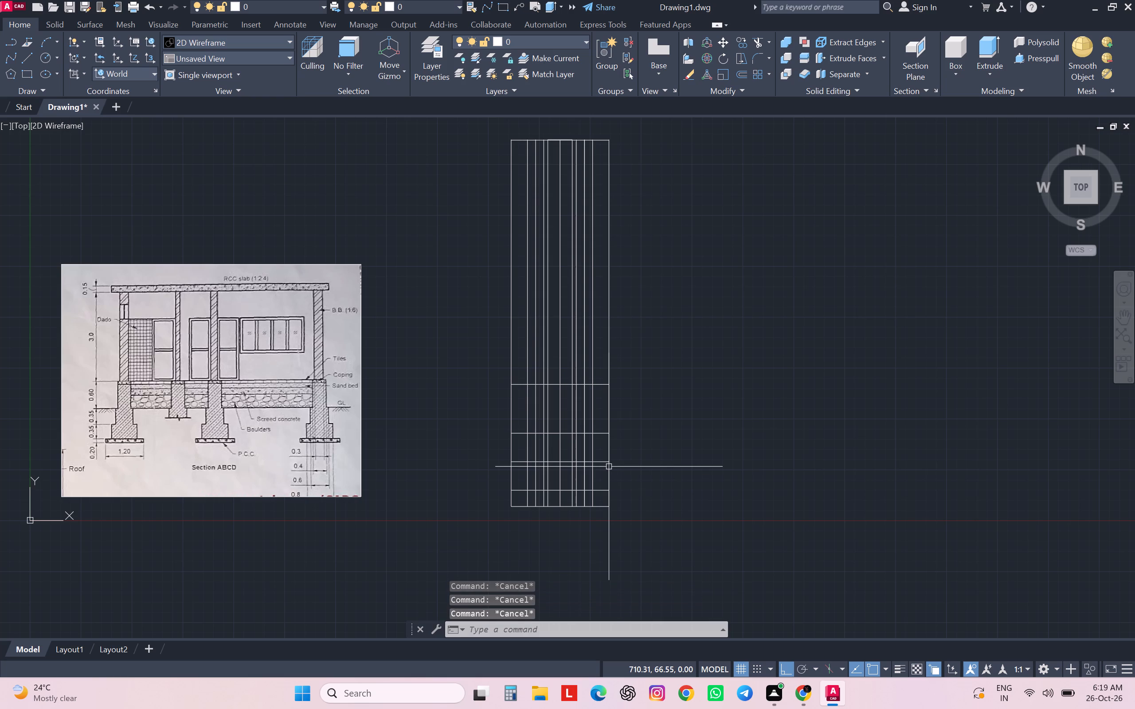
Trim all inner vertical lines out of the lowest 20 high band, leaving a plain 120 wide base rectangle.
text(tr)
key(Return)
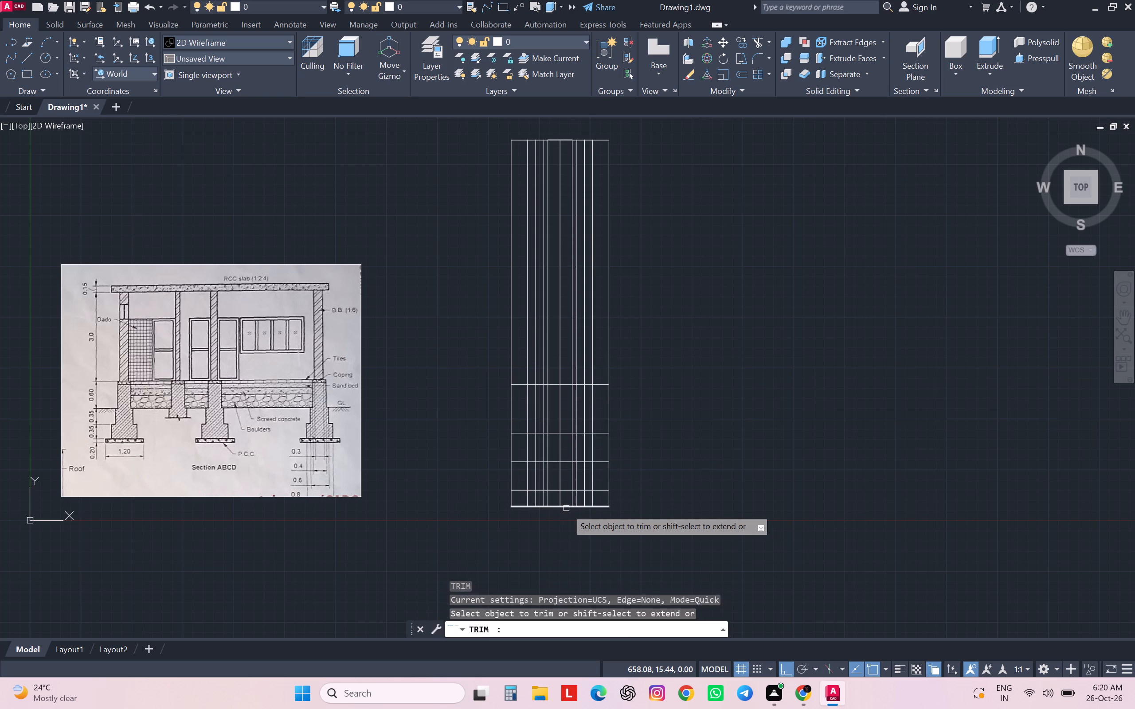
scroll(566, 508, up, 2)
click(449, 490)
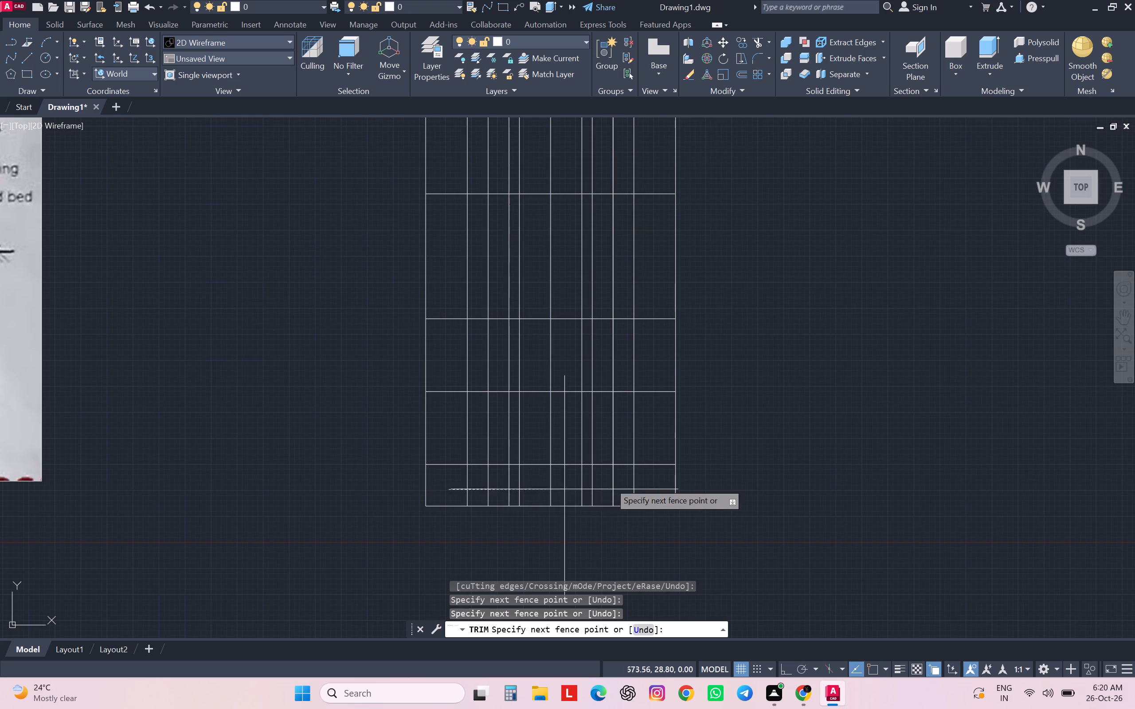
click(646, 483)
scroll(642, 491, down, 1)
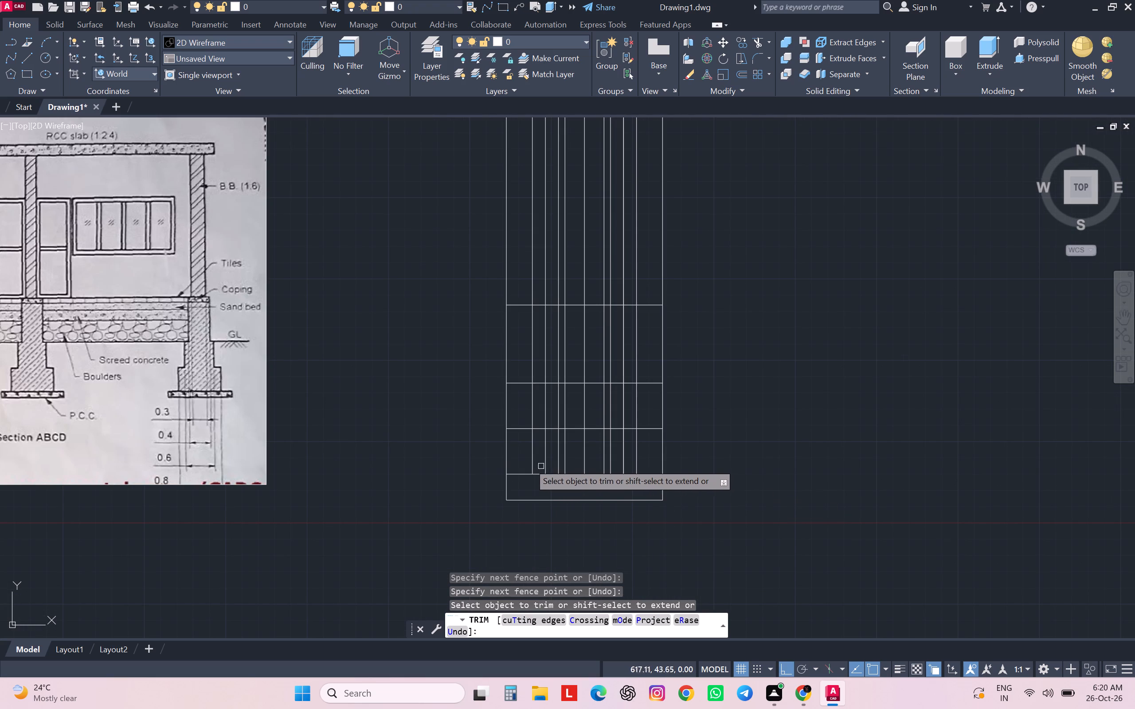
Trim the outermost and inner verticals from the 35 high band above the base, leaving only the 80 wide step's sides.
click(505, 457)
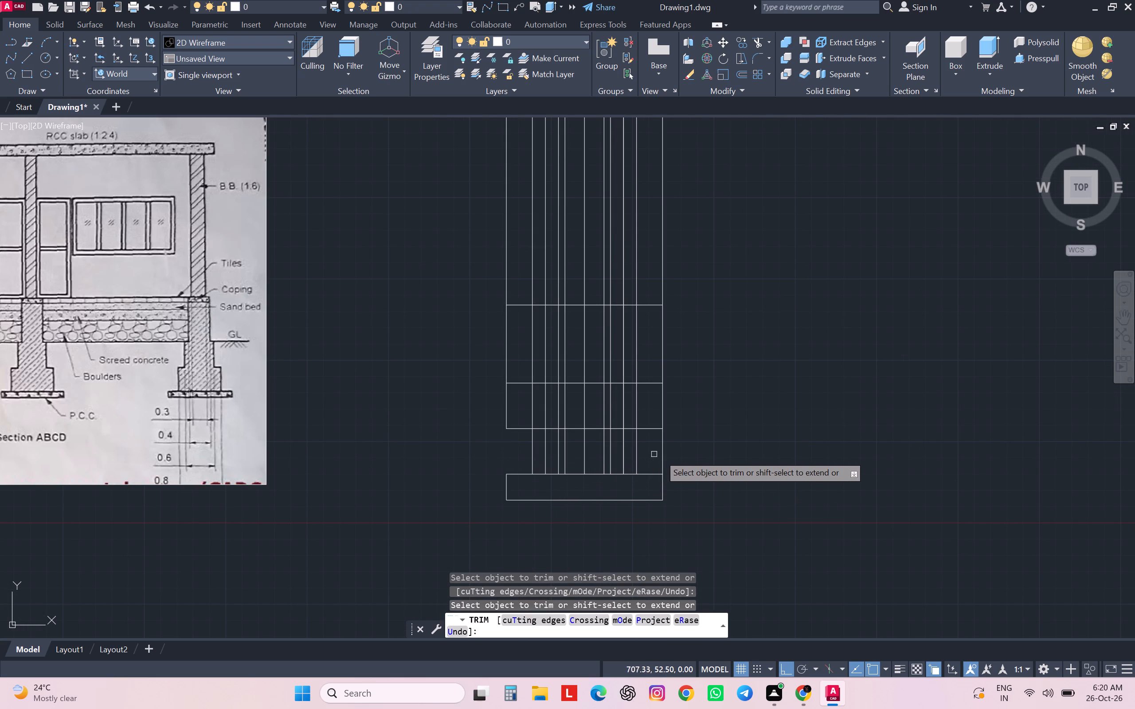
click(665, 455)
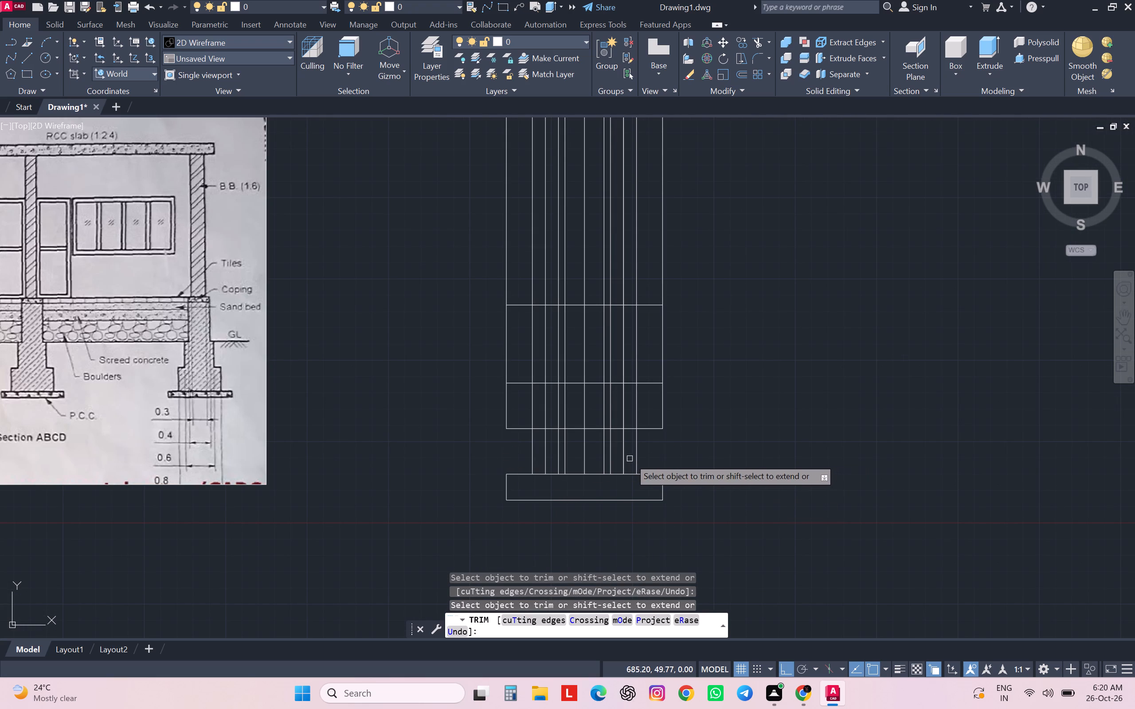
click(630, 458)
click(542, 463)
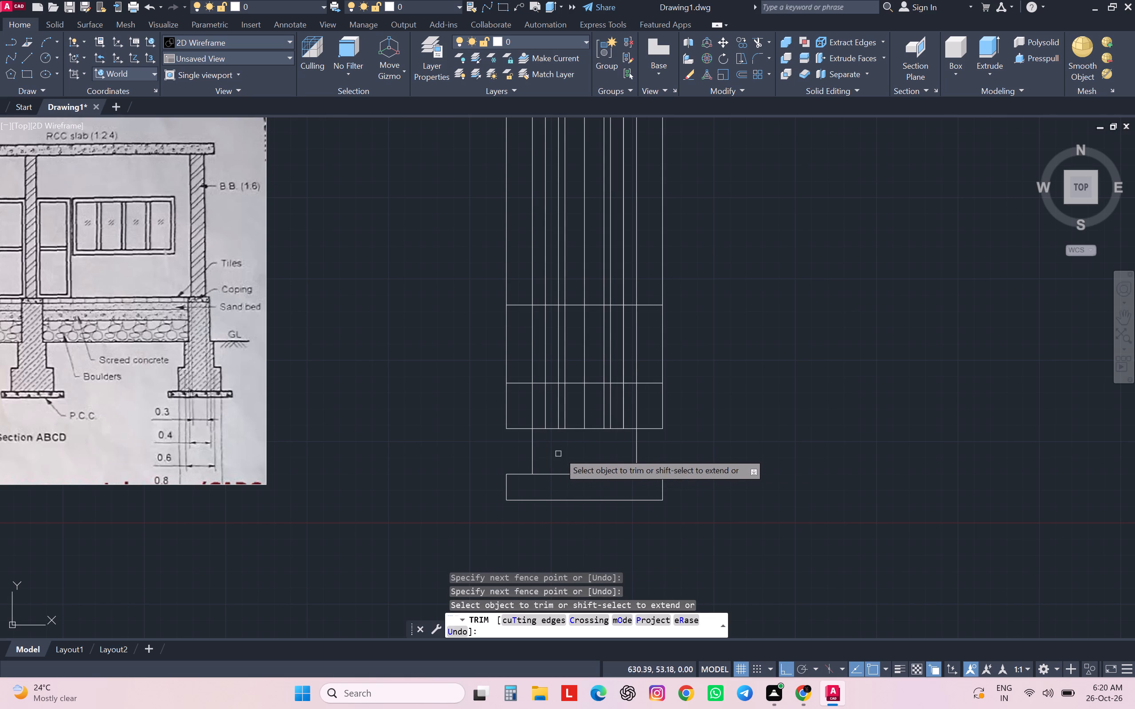
Trim the upper 35 high band to its 60 wide sides, and remove the overhanging ends of the line beneath it.
click(532, 417)
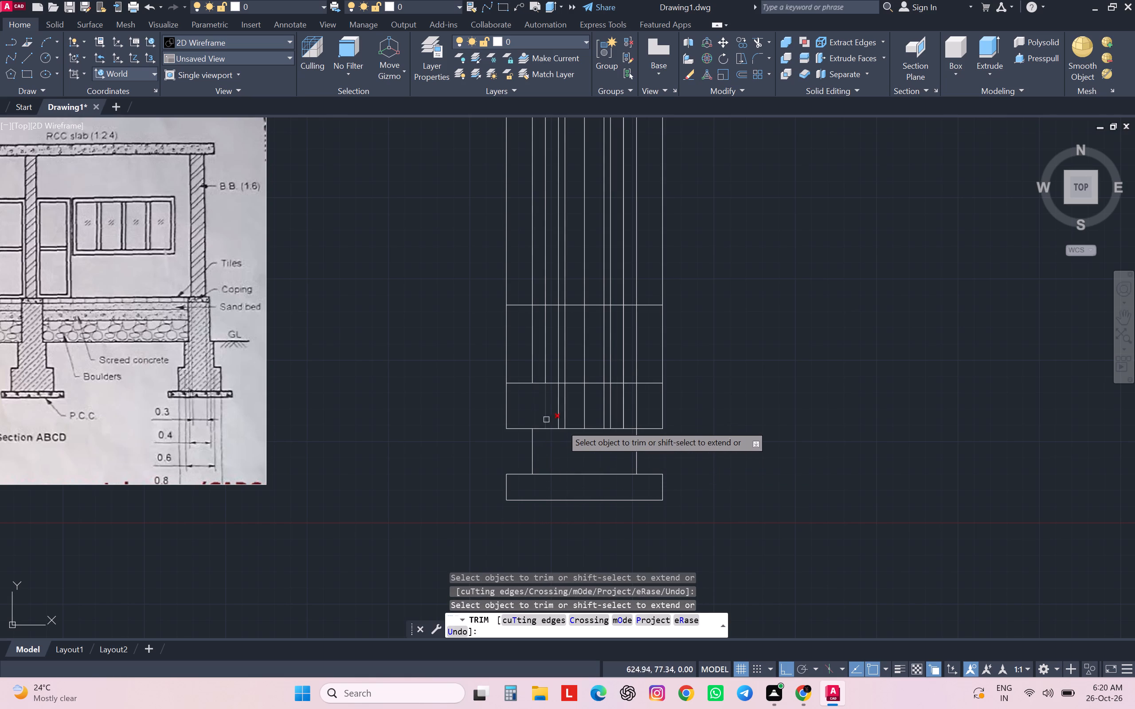
click(635, 412)
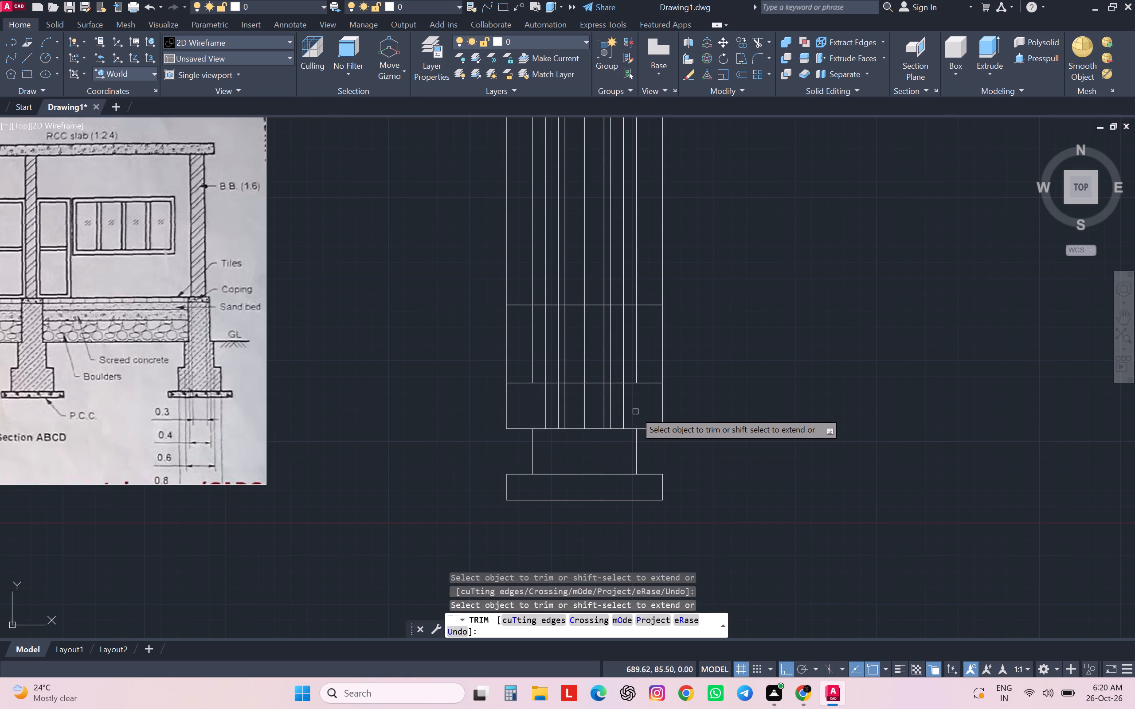
click(616, 415)
click(556, 413)
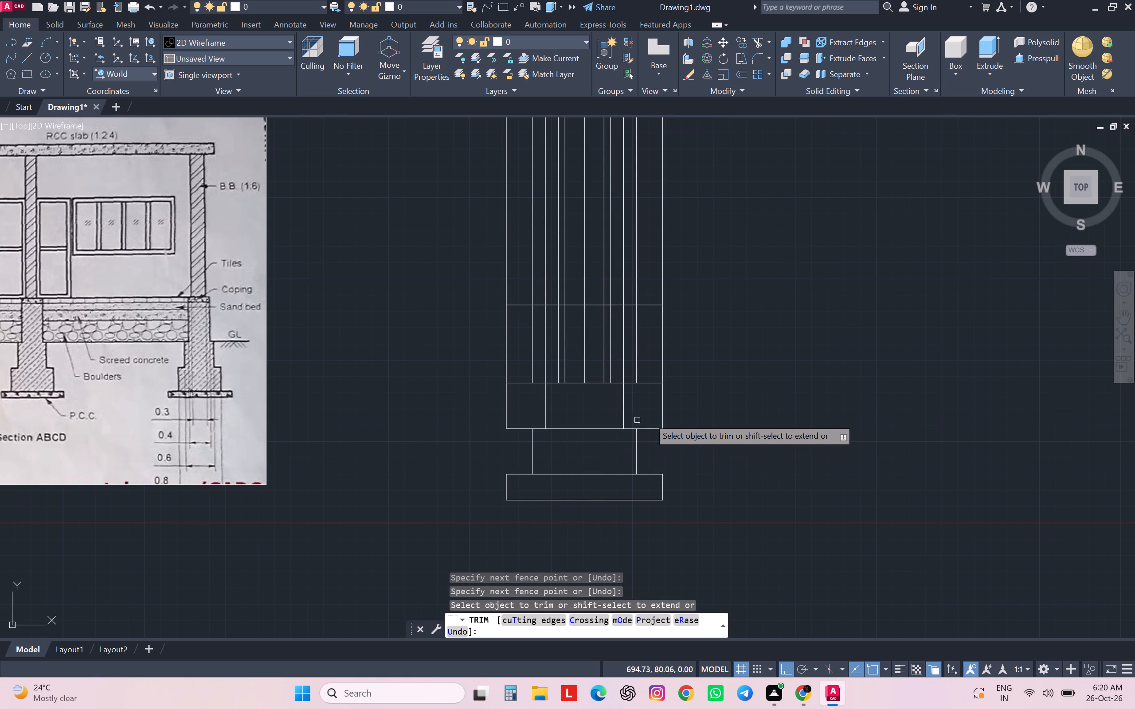
click(665, 414)
click(654, 427)
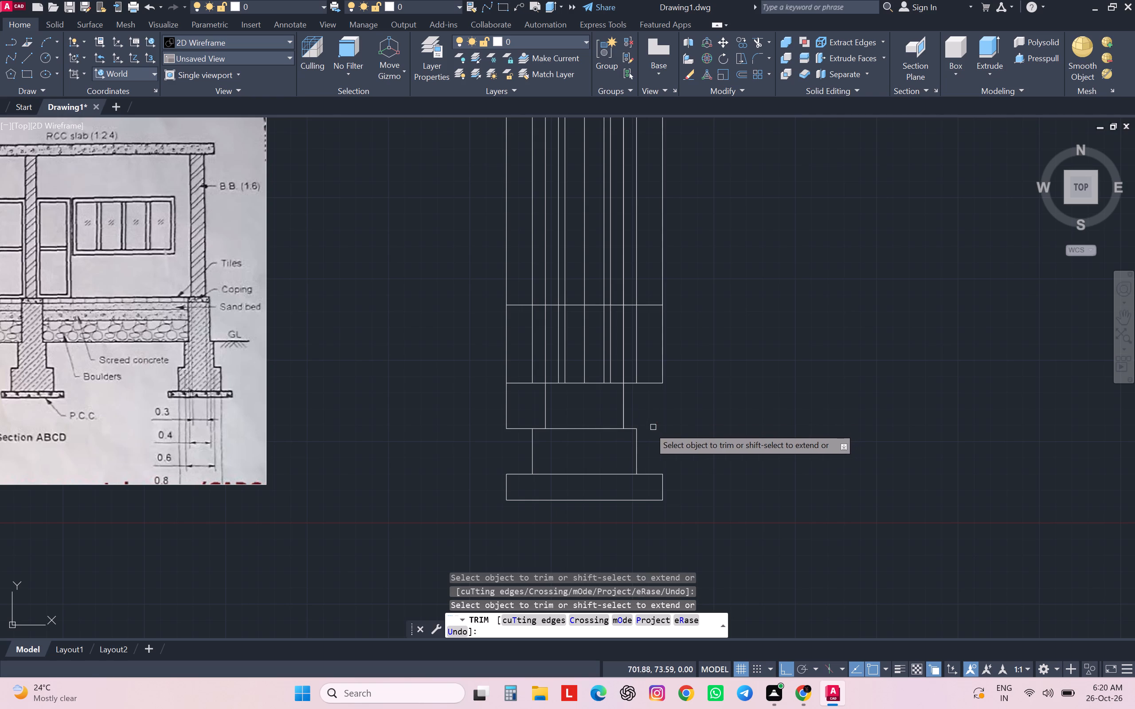
click(521, 426)
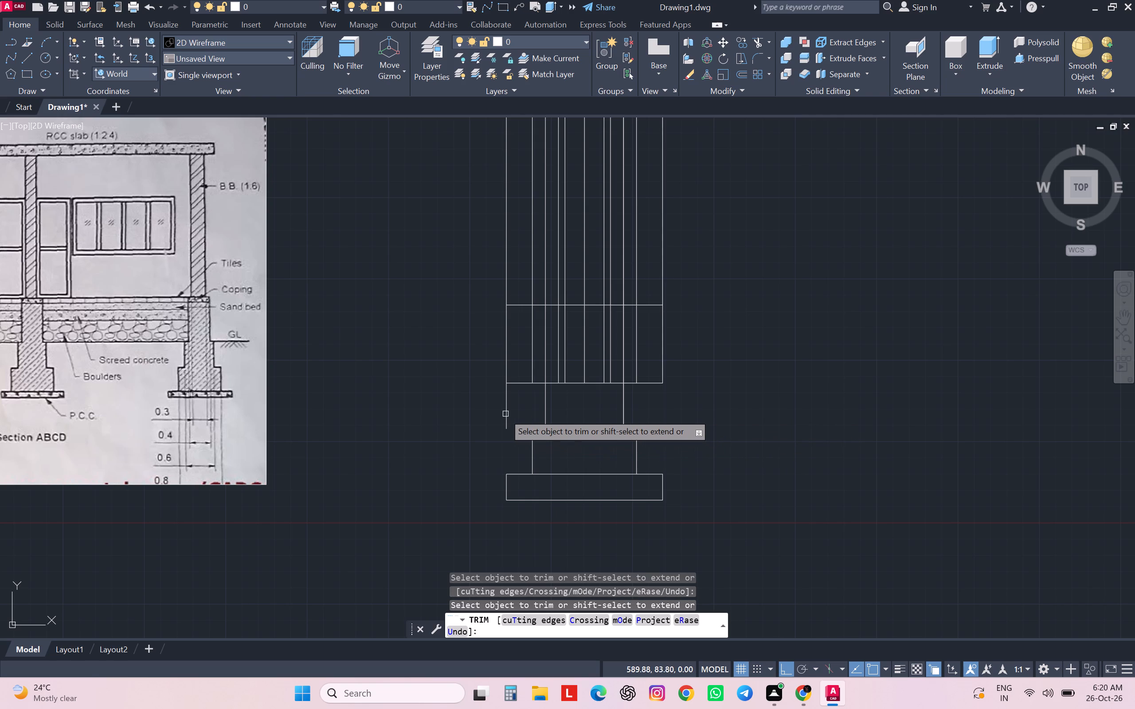
click(504, 413)
Trim the 60 high band to its 40 wide sides, including the centre line and the overhanging ends of its bottom line.
middle_drag(562, 428, 536, 496)
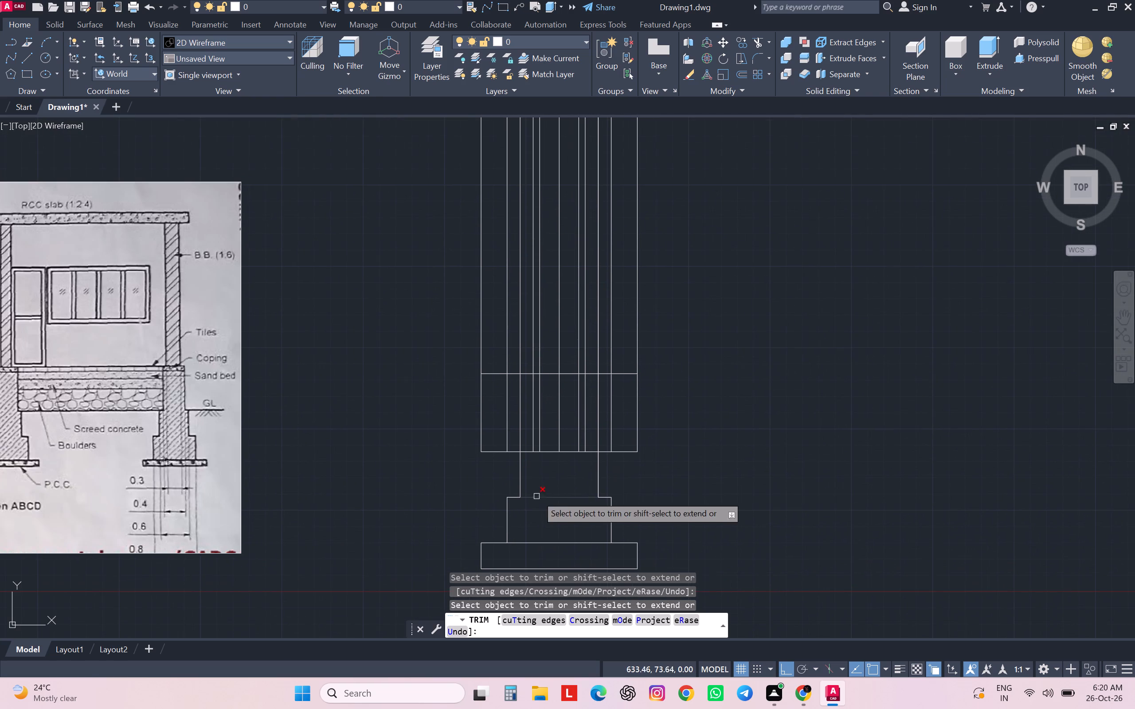
click(524, 440)
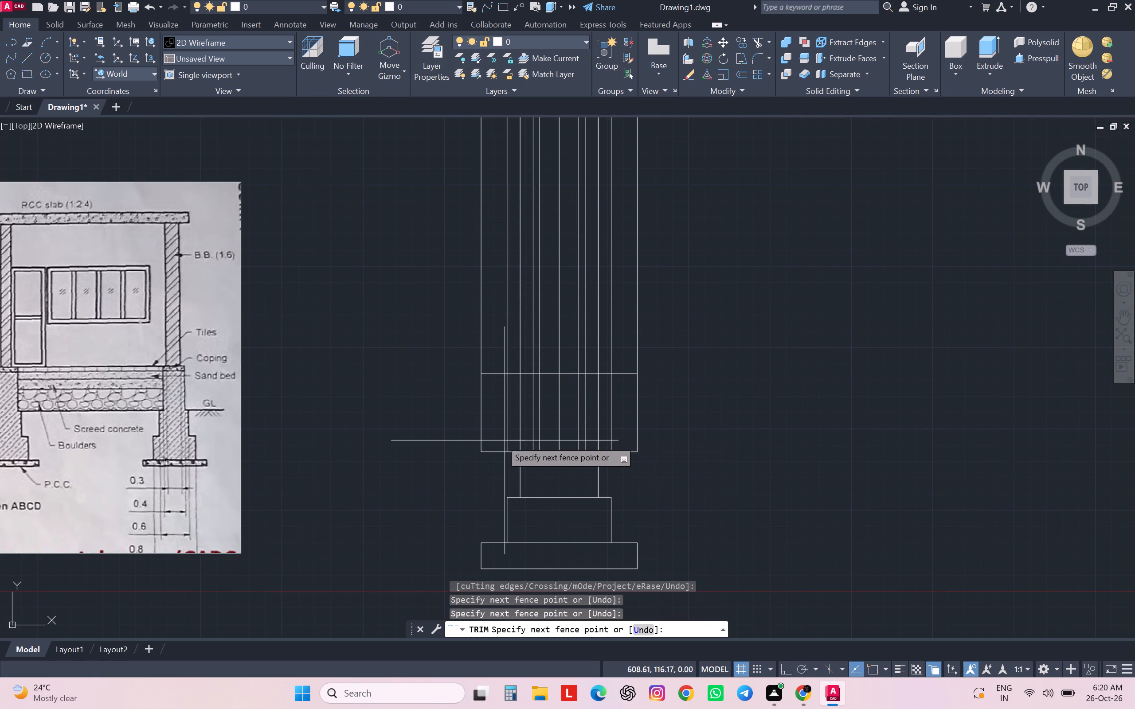
click(459, 437)
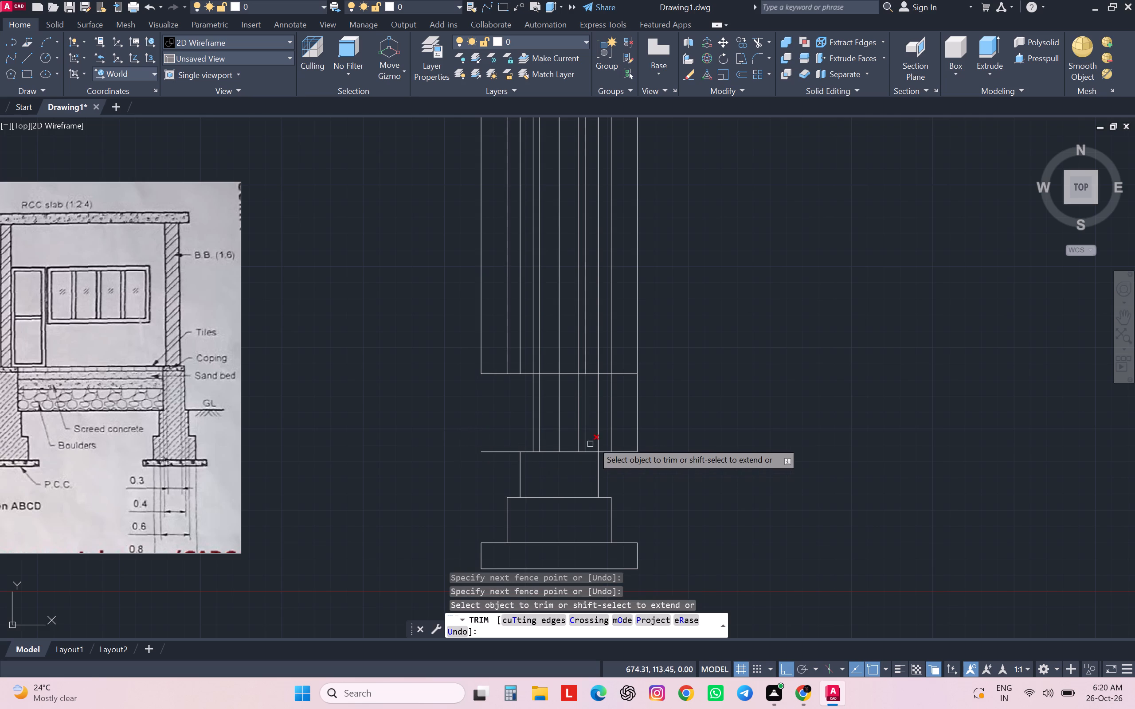
click(593, 440)
click(678, 441)
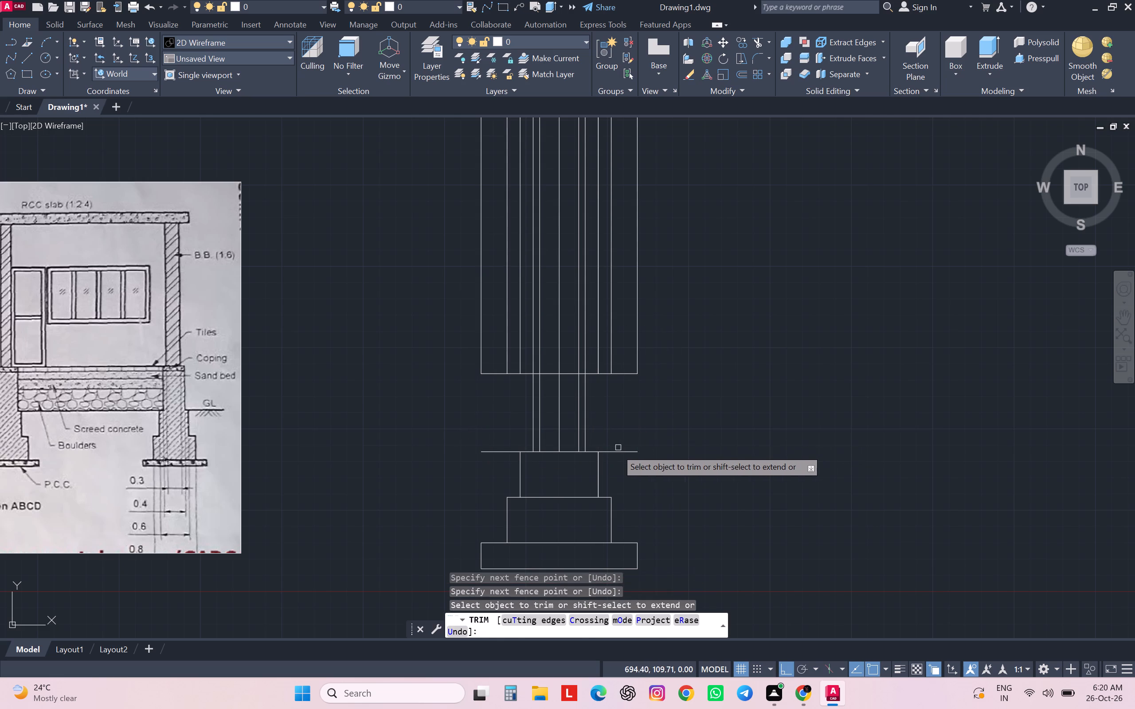
click(615, 450)
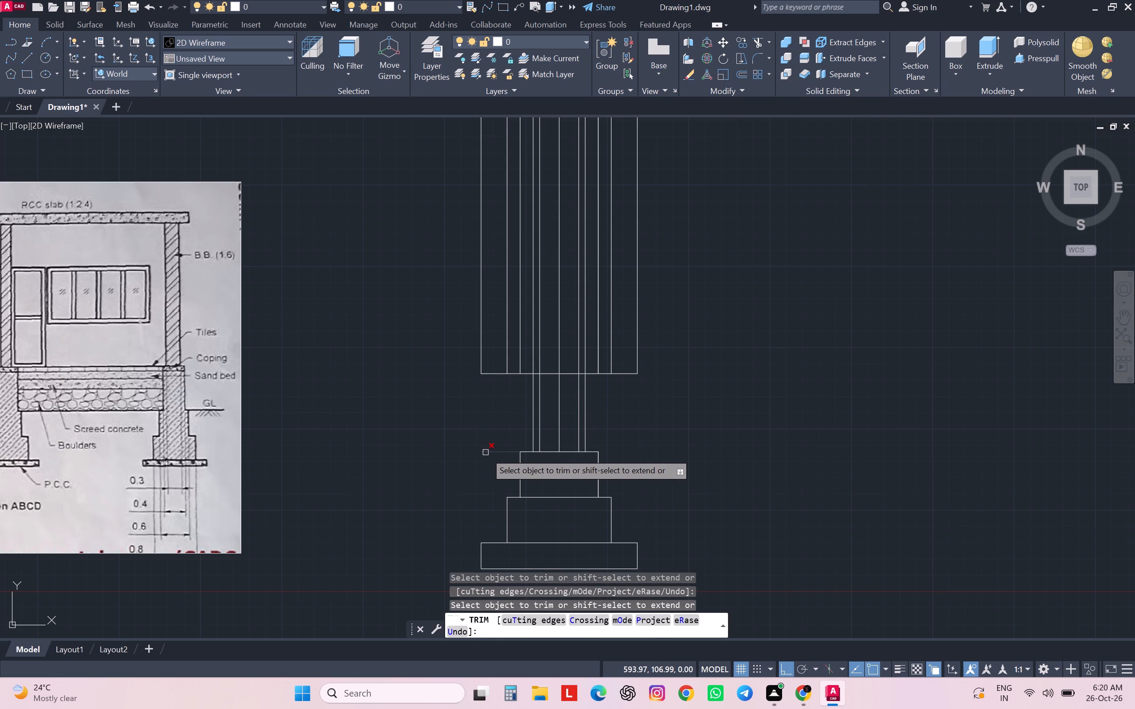
click(485, 452)
click(562, 429)
click(552, 430)
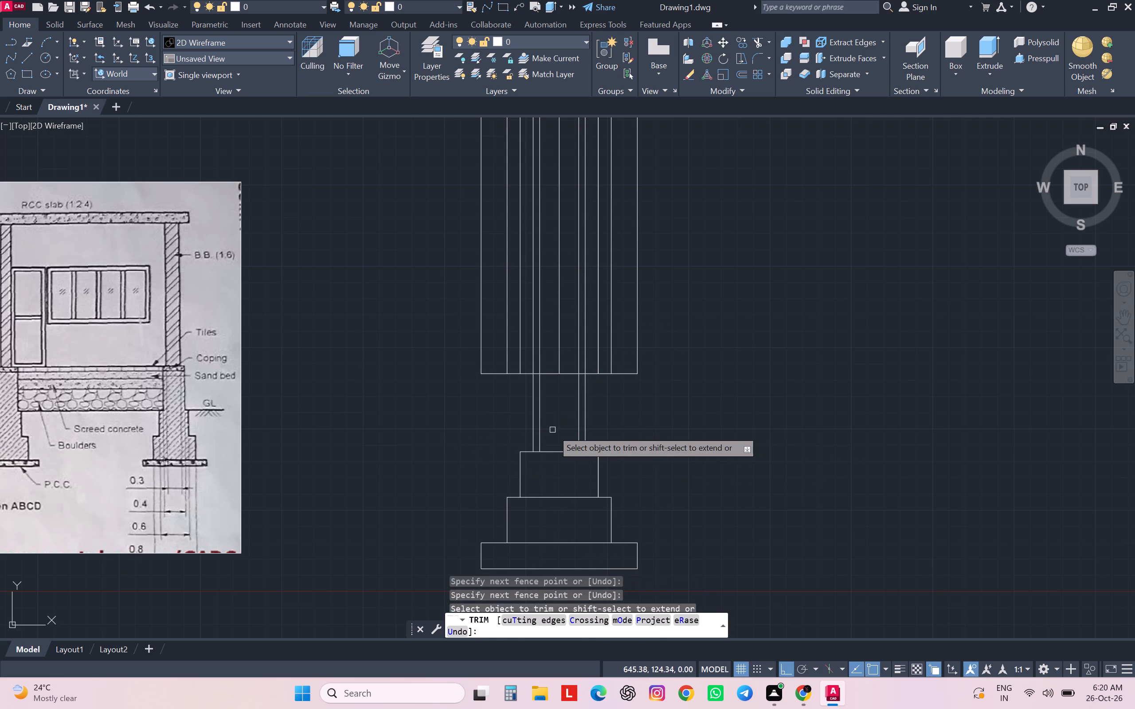
click(540, 435)
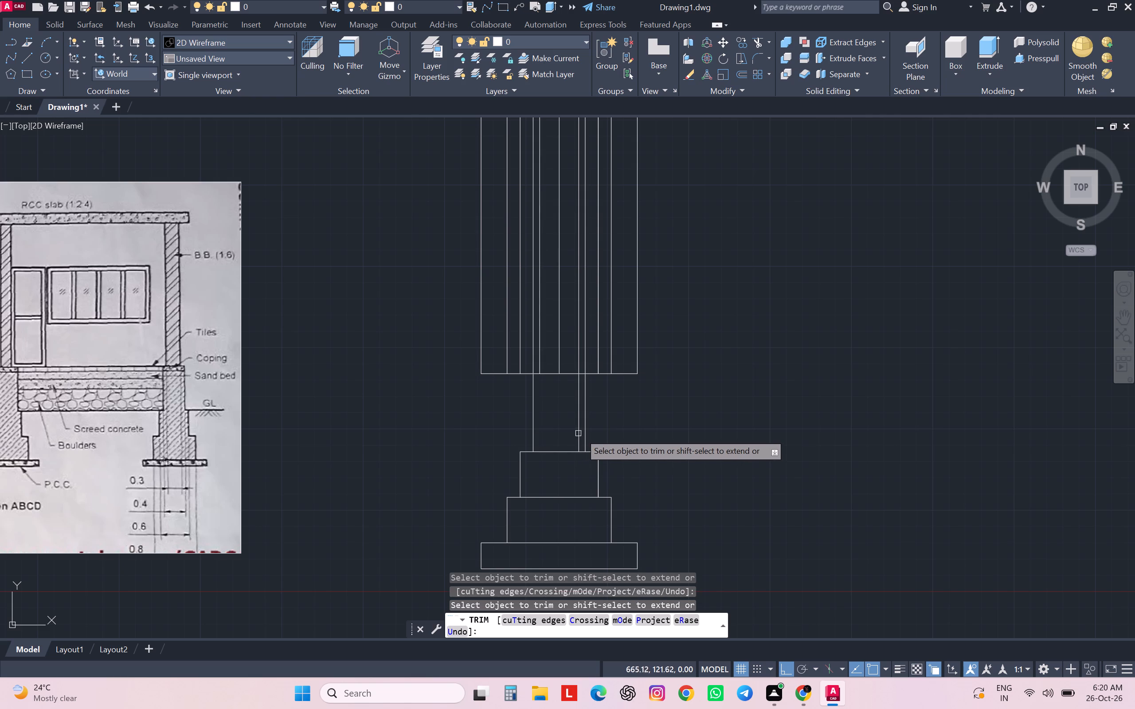
click(579, 432)
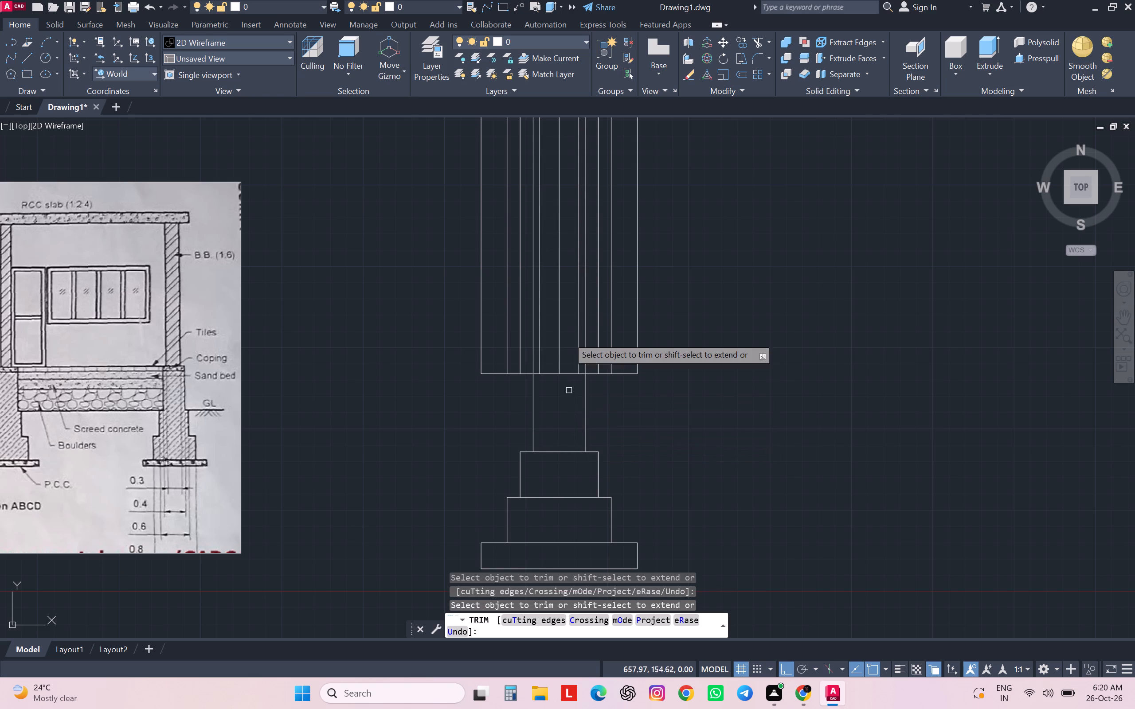
Trim away the verticals outside both wall faces above the 60 high band, keeping the wall faces and centre line.
scroll(588, 354, up, 3)
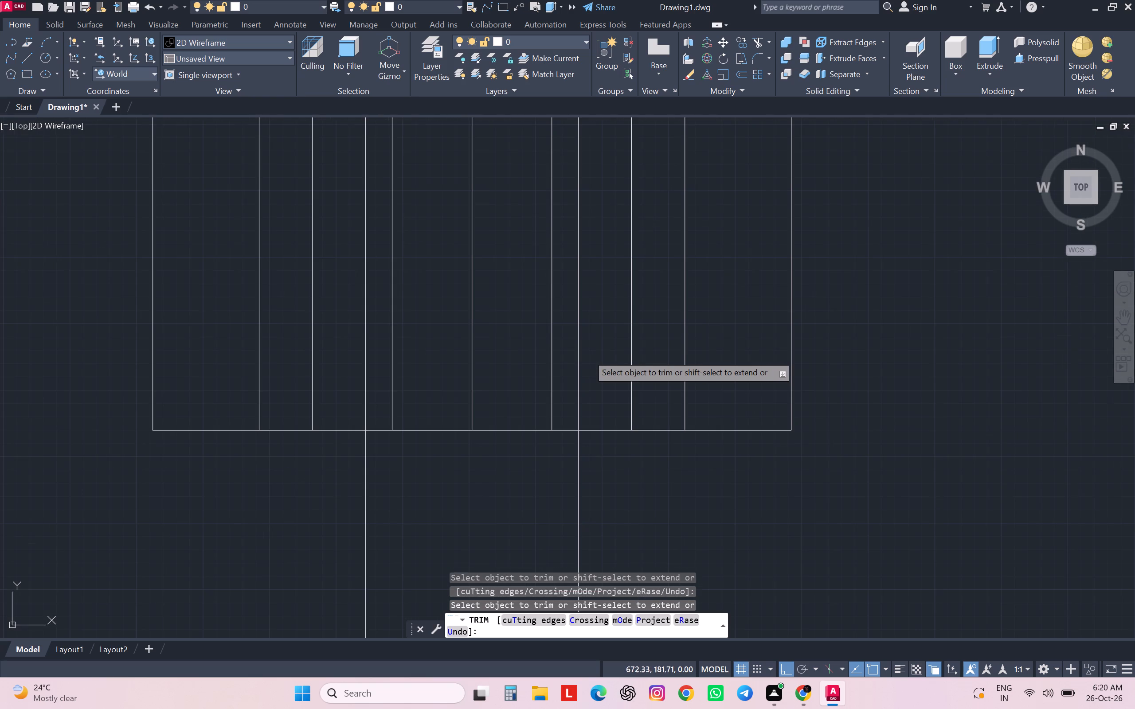
click(567, 366)
click(876, 351)
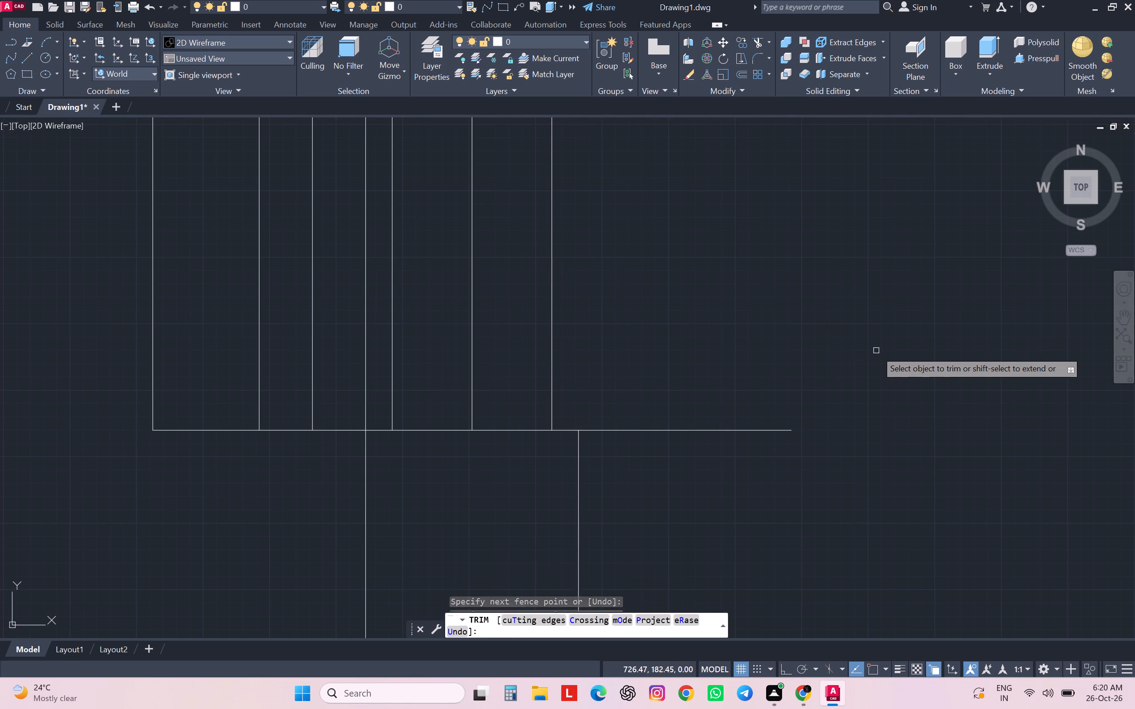
scroll(876, 351, down, 1)
scroll(628, 366, down, 2)
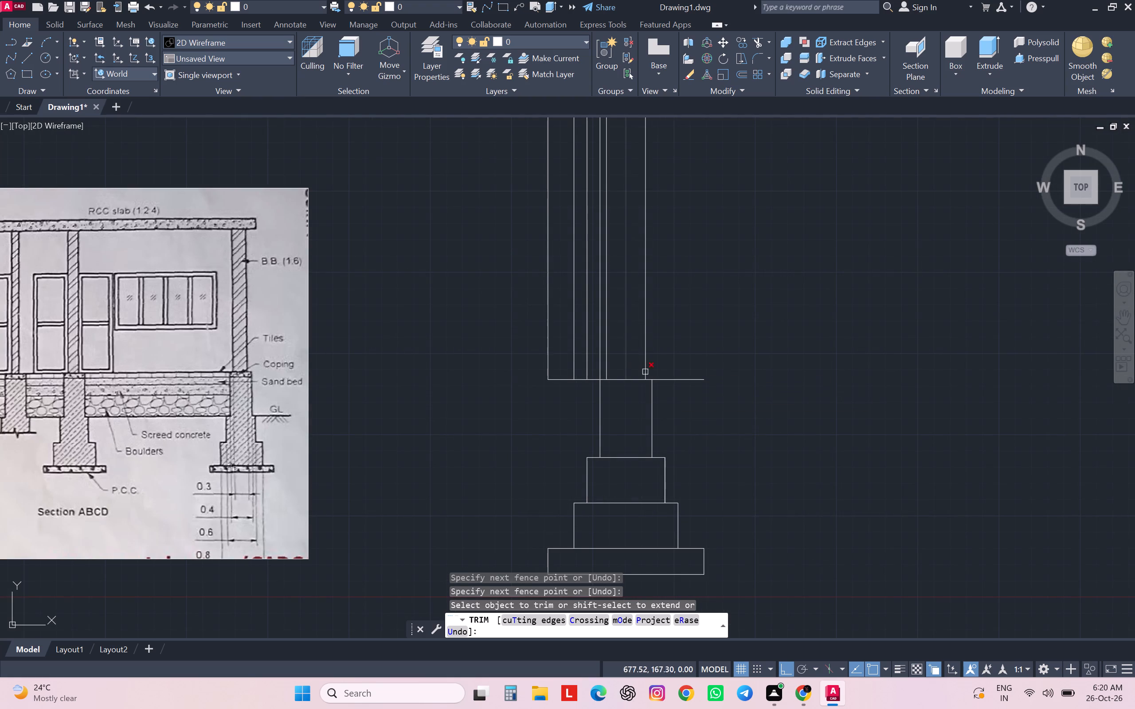
scroll(593, 375, down, 1)
scroll(595, 373, up, 2)
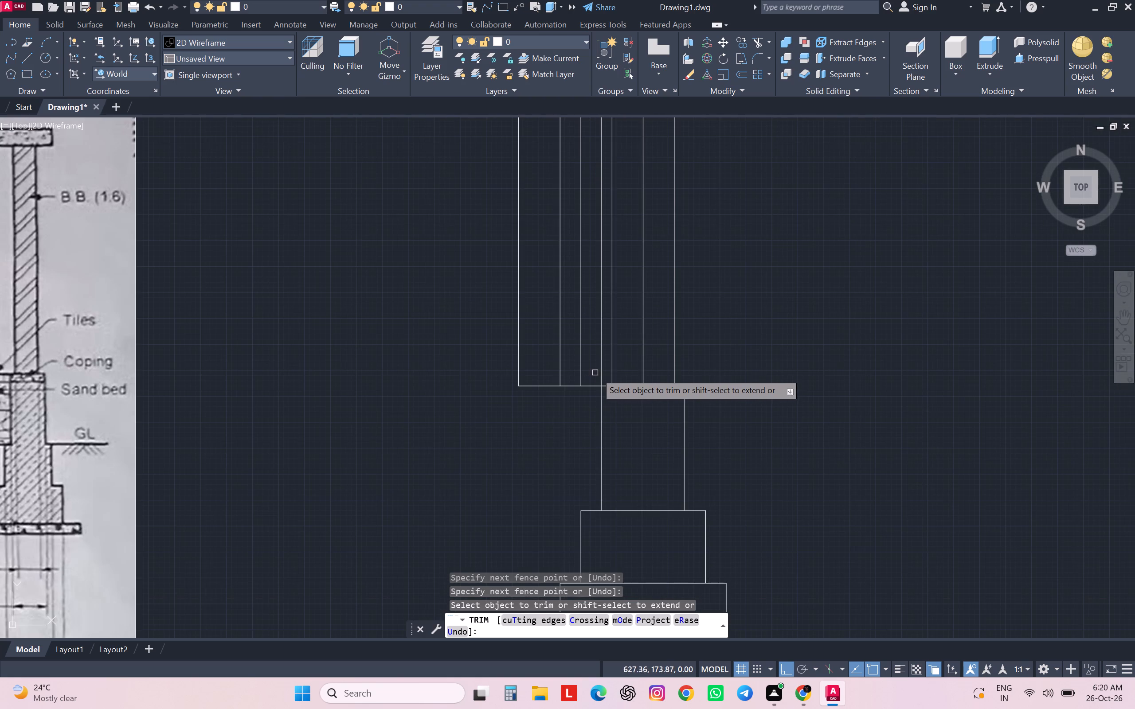
scroll(604, 369, up, 3)
click(604, 369)
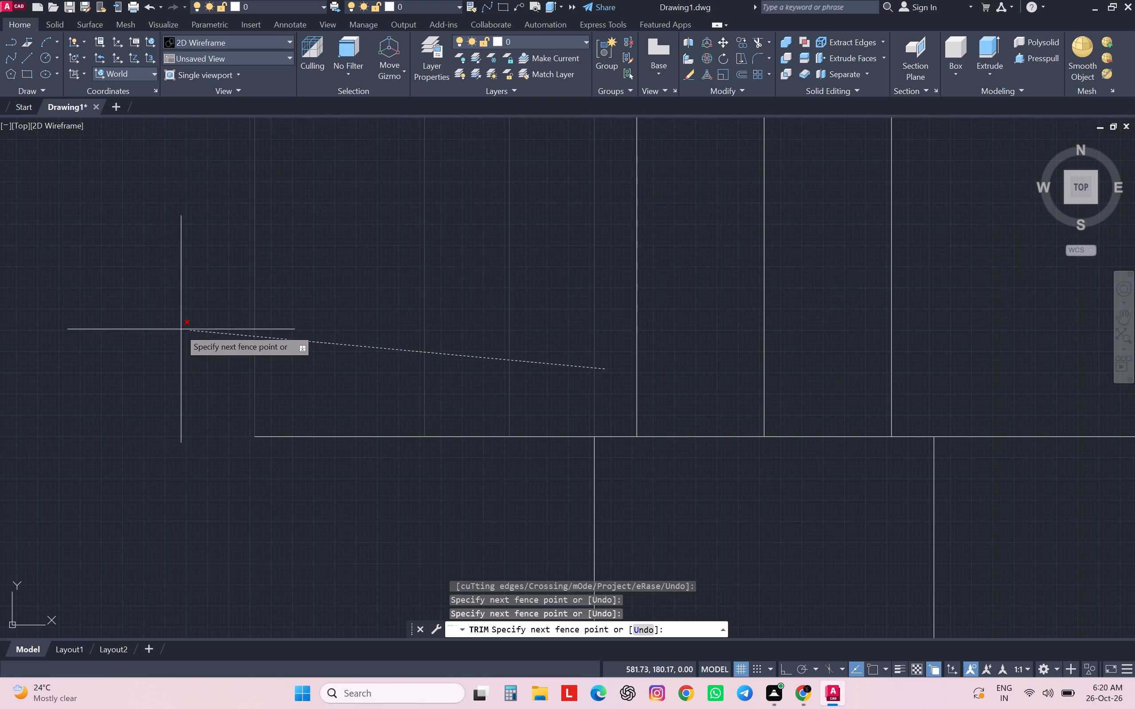
click(179, 329)
Trim the overhanging ends of the horizontal line at the wall's base back to the 40 wide step.
click(302, 402)
click(312, 460)
scroll(315, 447, up, 1)
scroll(315, 447, down, 5)
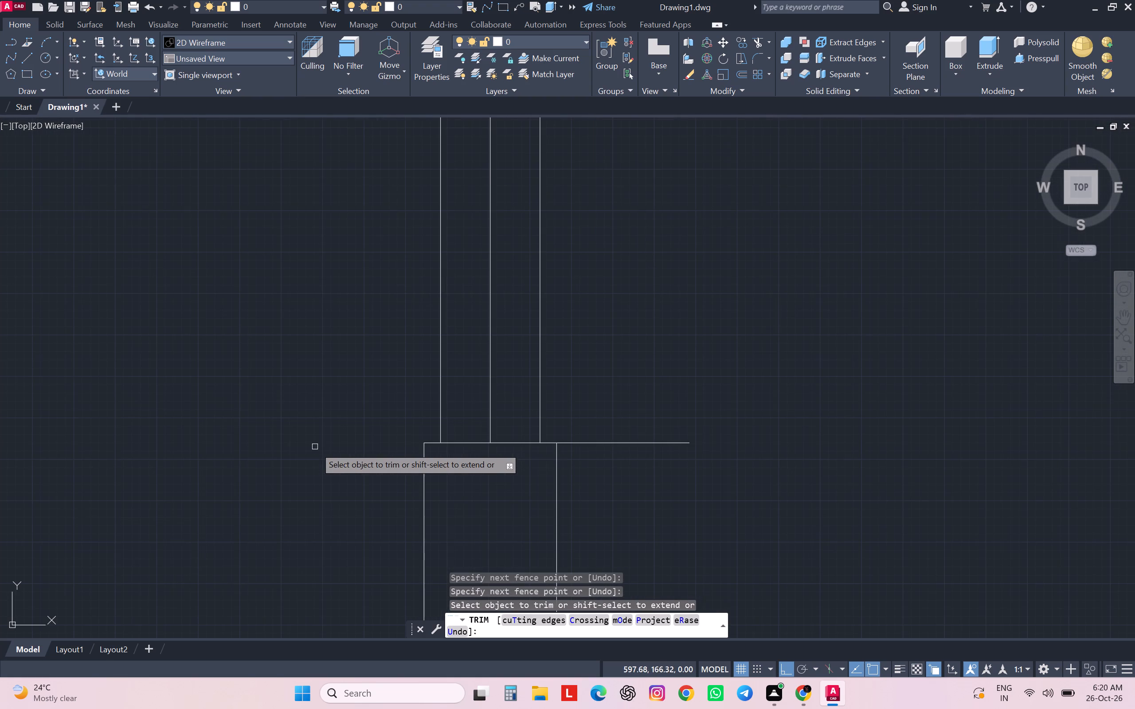
click(579, 416)
click(583, 452)
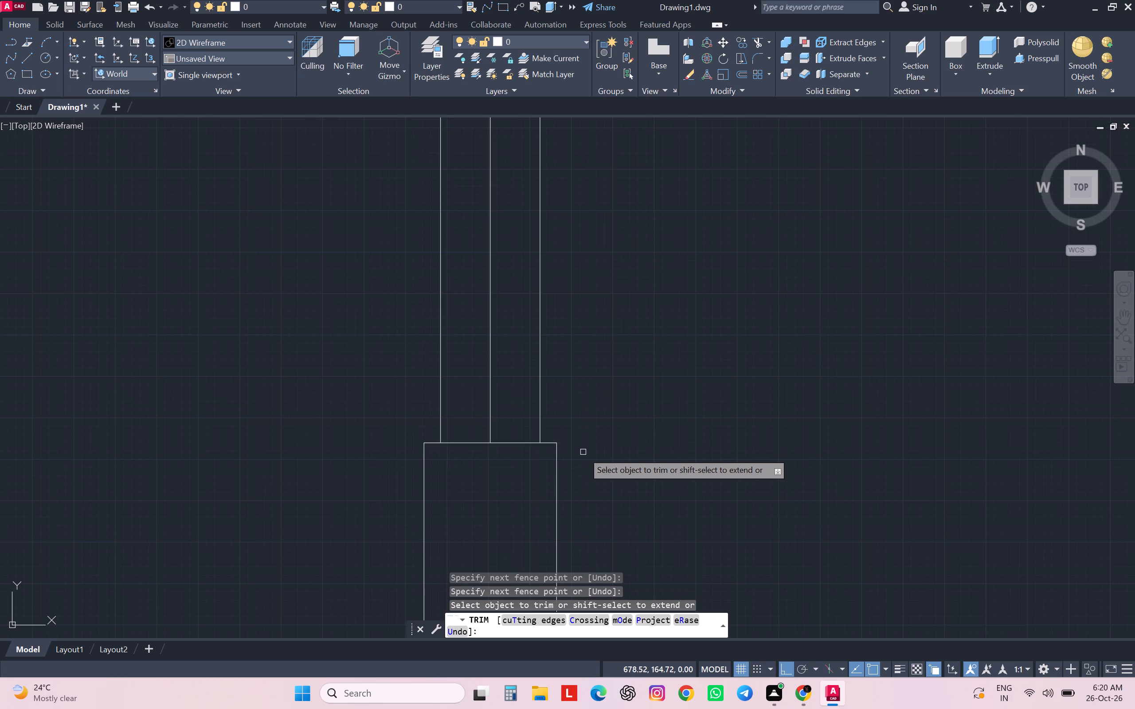
Trim away the short closing line and the three vertical stubs projecting above the wall's long top line.
scroll(583, 452, down, 3)
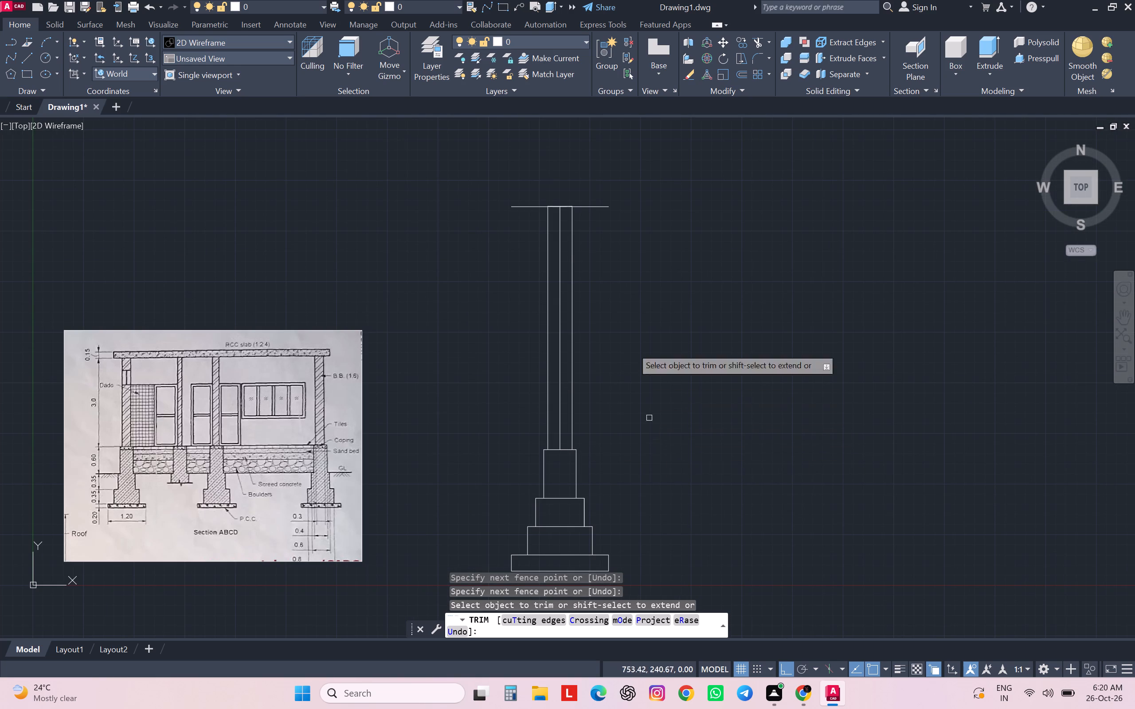
scroll(564, 205, up, 4)
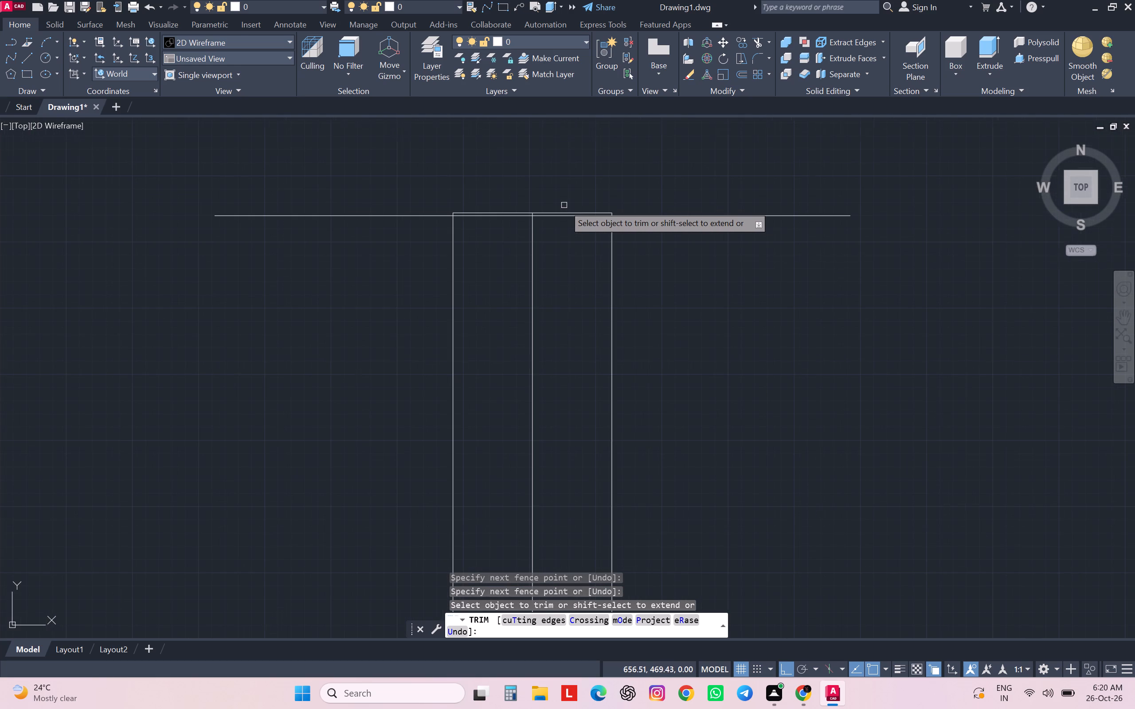
scroll(564, 208, up, 2)
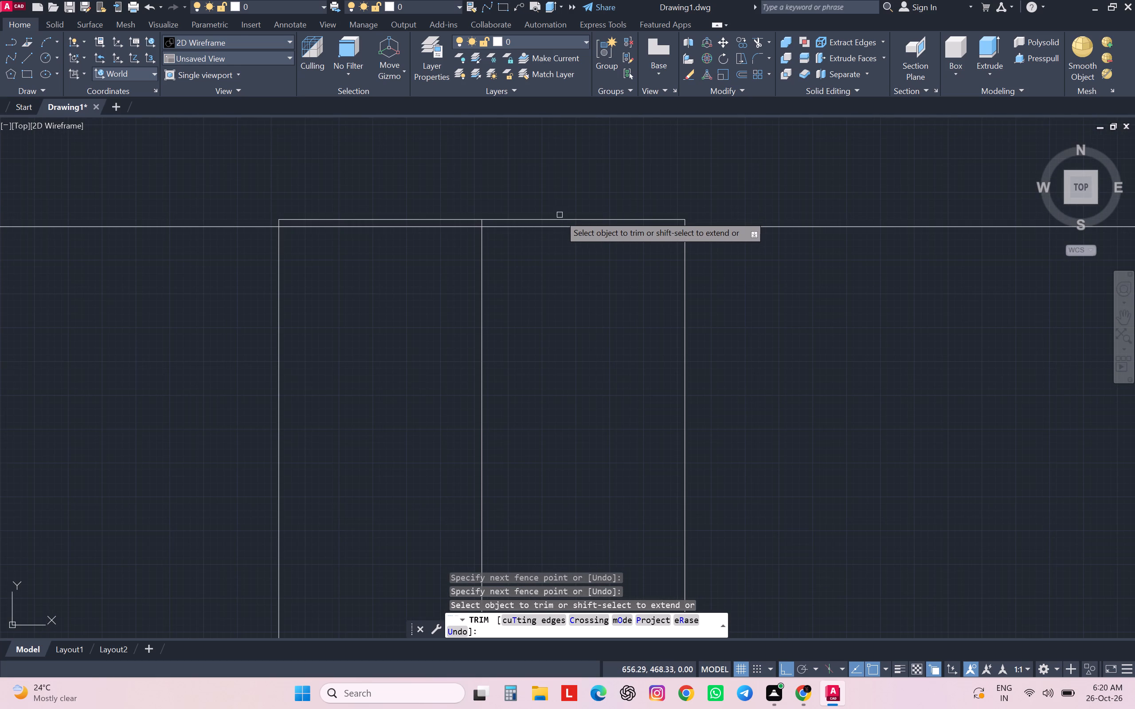
click(558, 220)
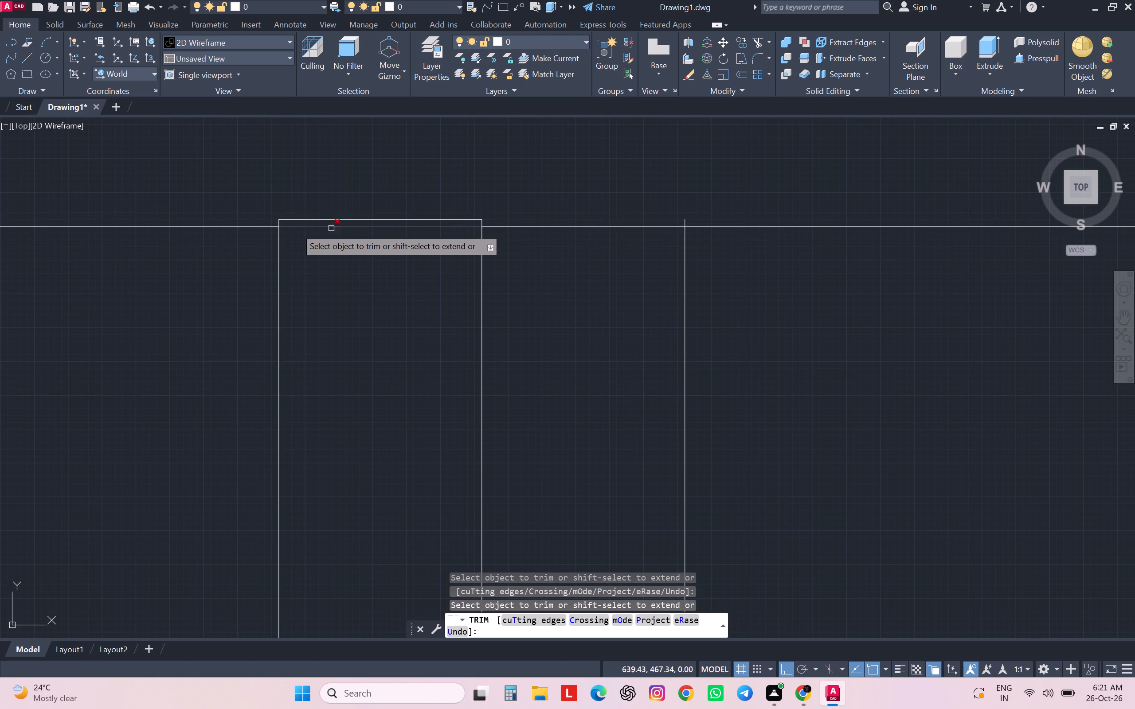
scroll(272, 227, up, 4)
click(358, 153)
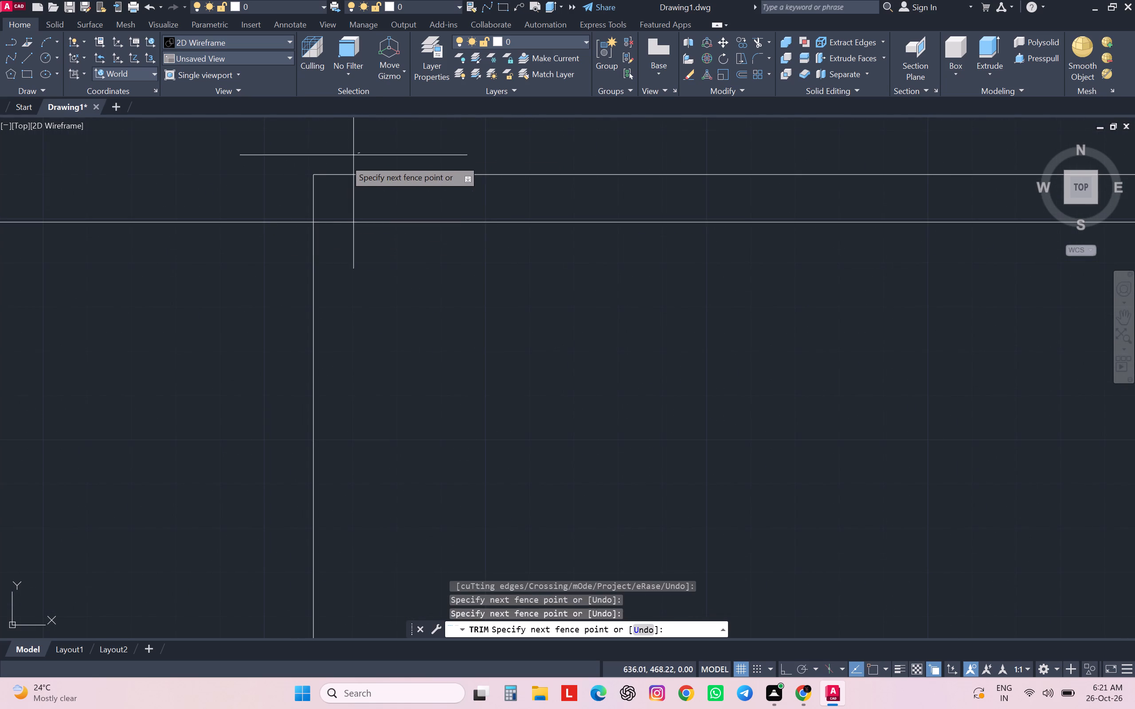
click(284, 196)
scroll(284, 195, down, 3)
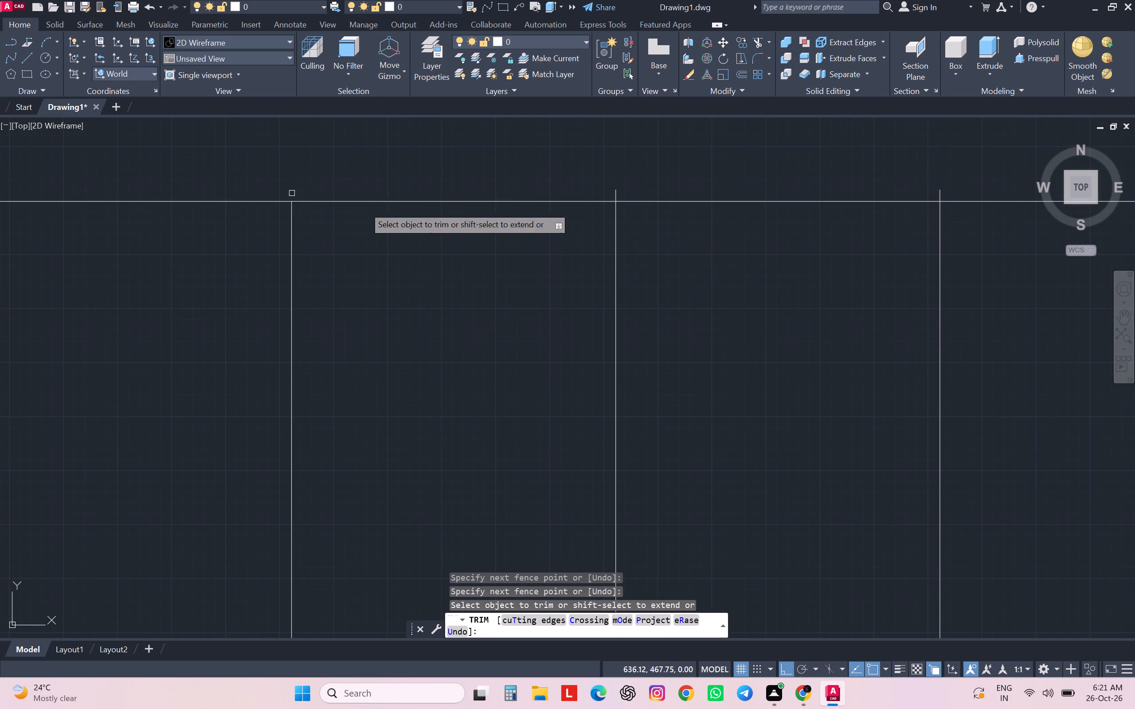
scroll(586, 237, up, 1)
middle_drag(586, 237, 315, 325)
scroll(315, 325, down, 1)
scroll(328, 316, up, 1)
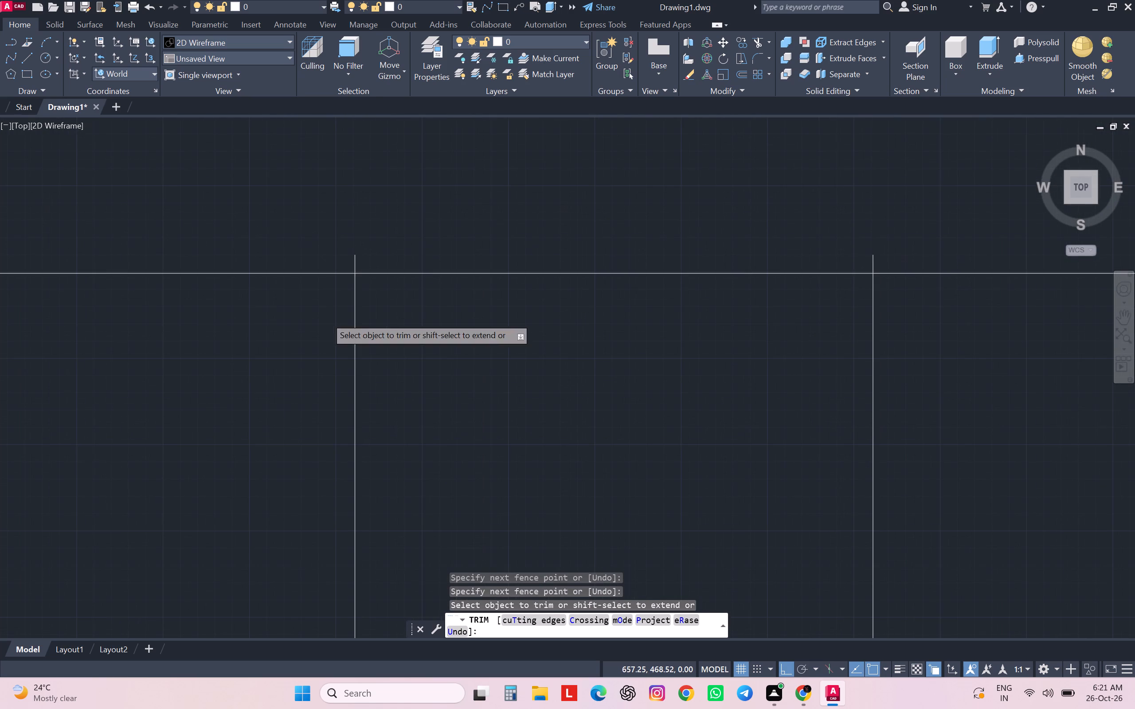
click(872, 261)
click(358, 254)
click(328, 258)
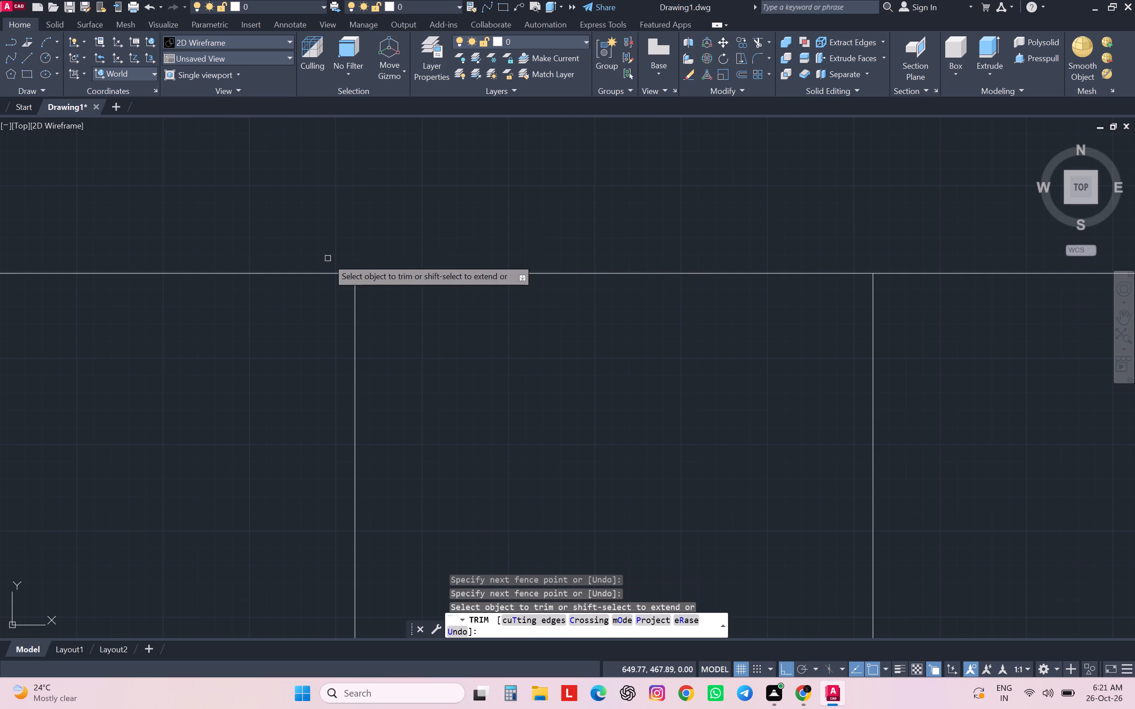
Trim the overhanging ends of the wall's top line back to the two wall faces and end the Trim command.
scroll(373, 237, down, 7)
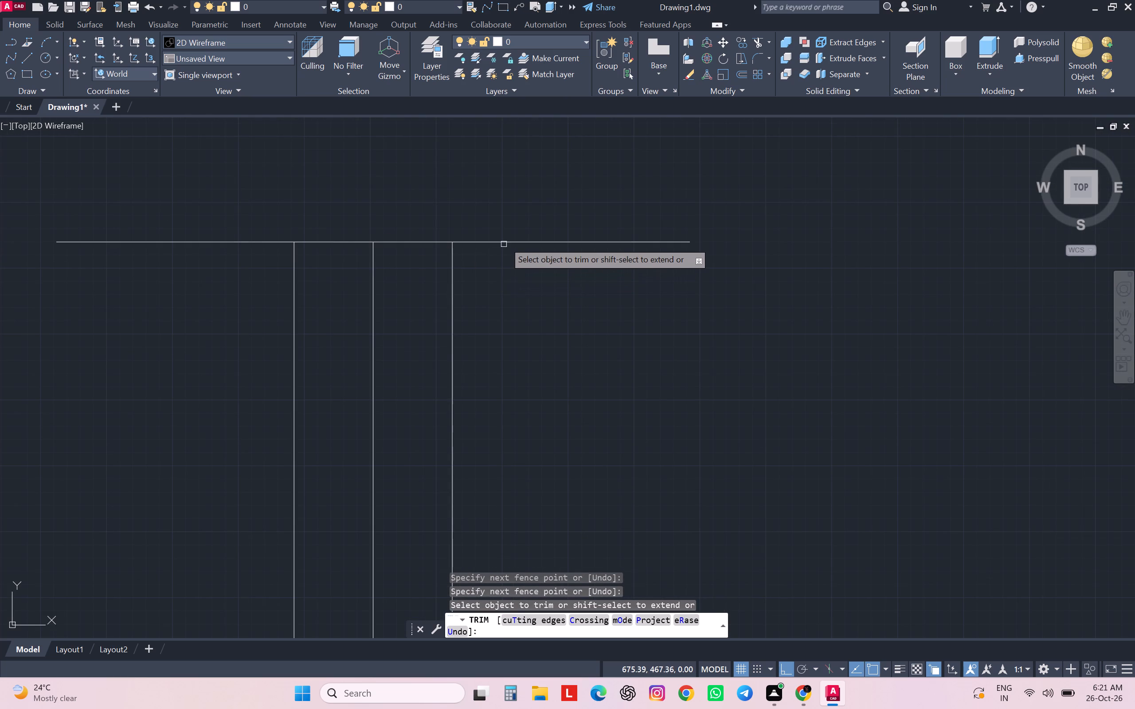
click(504, 242)
click(259, 232)
click(205, 273)
scroll(254, 261, down, 2)
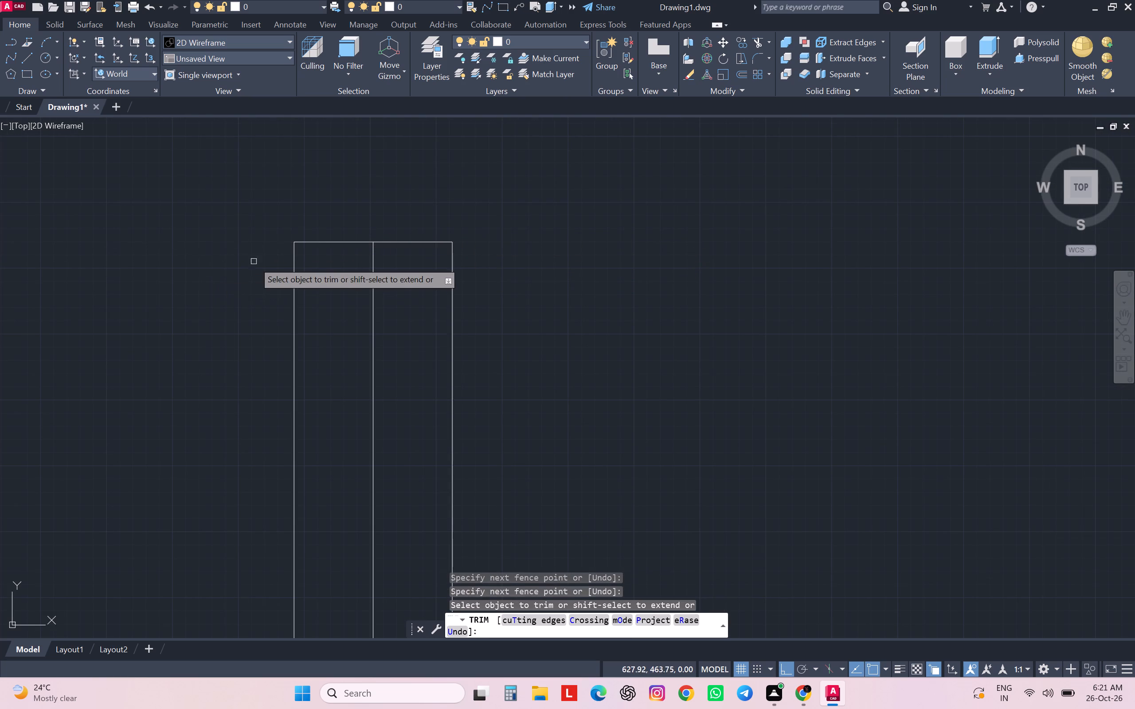
scroll(254, 261, down, 3)
key(Escape)
key(Escape)
key(Escape)
key(Escape)
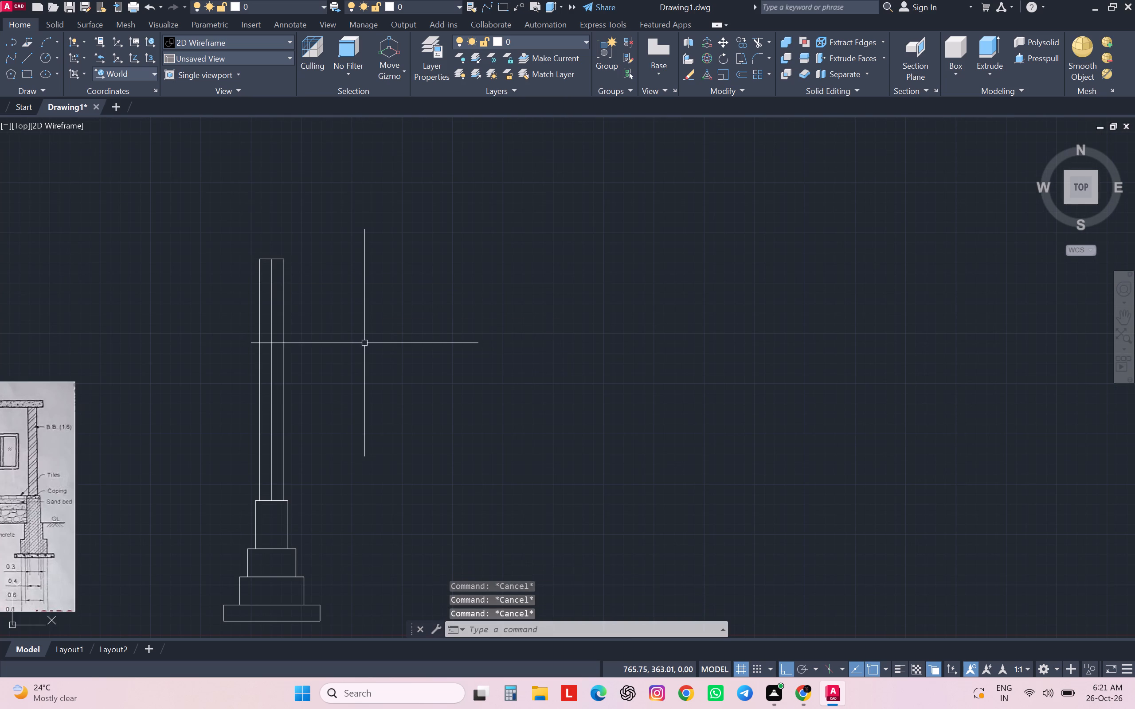
key(Escape)
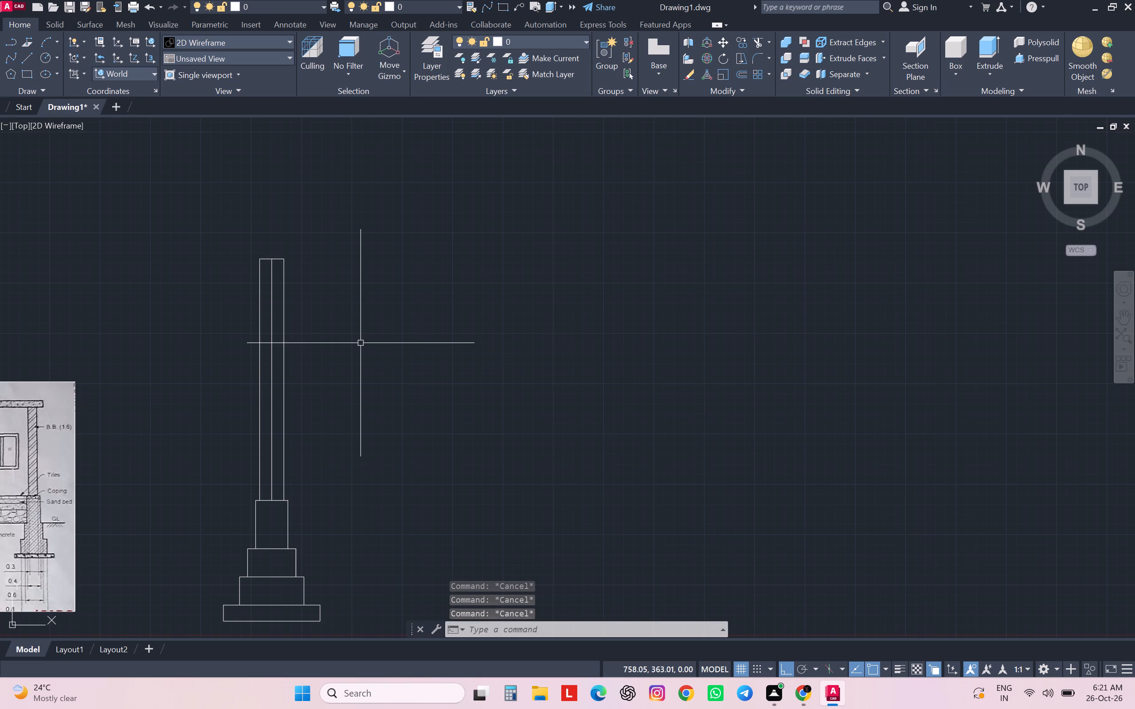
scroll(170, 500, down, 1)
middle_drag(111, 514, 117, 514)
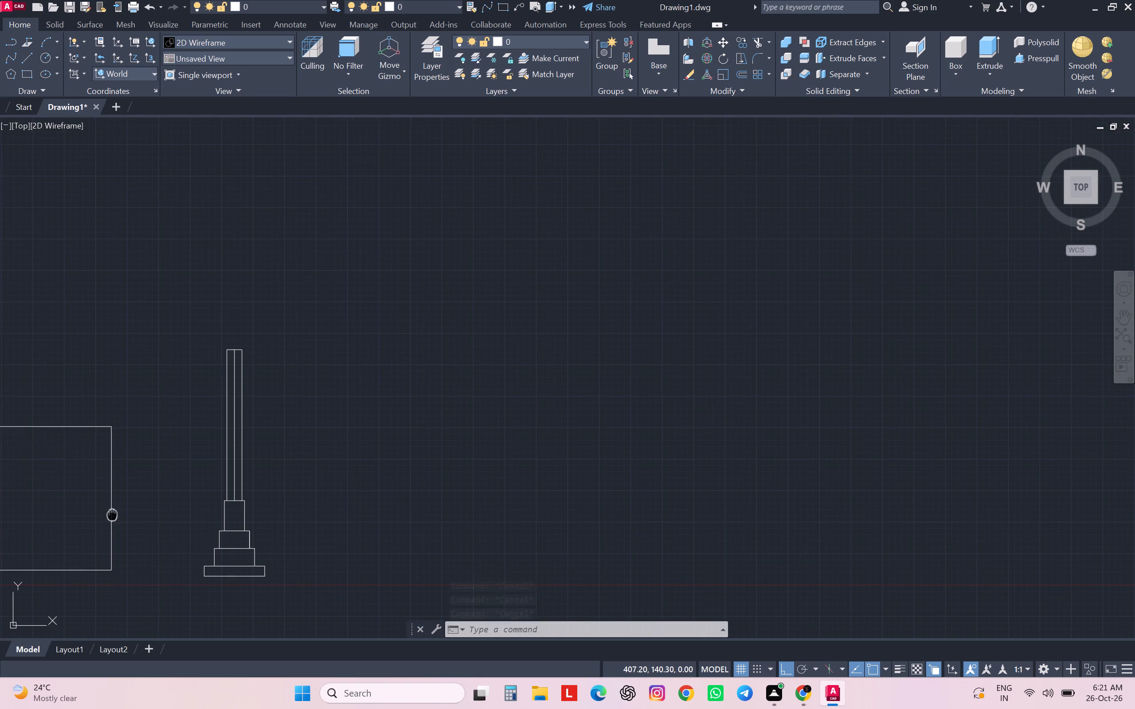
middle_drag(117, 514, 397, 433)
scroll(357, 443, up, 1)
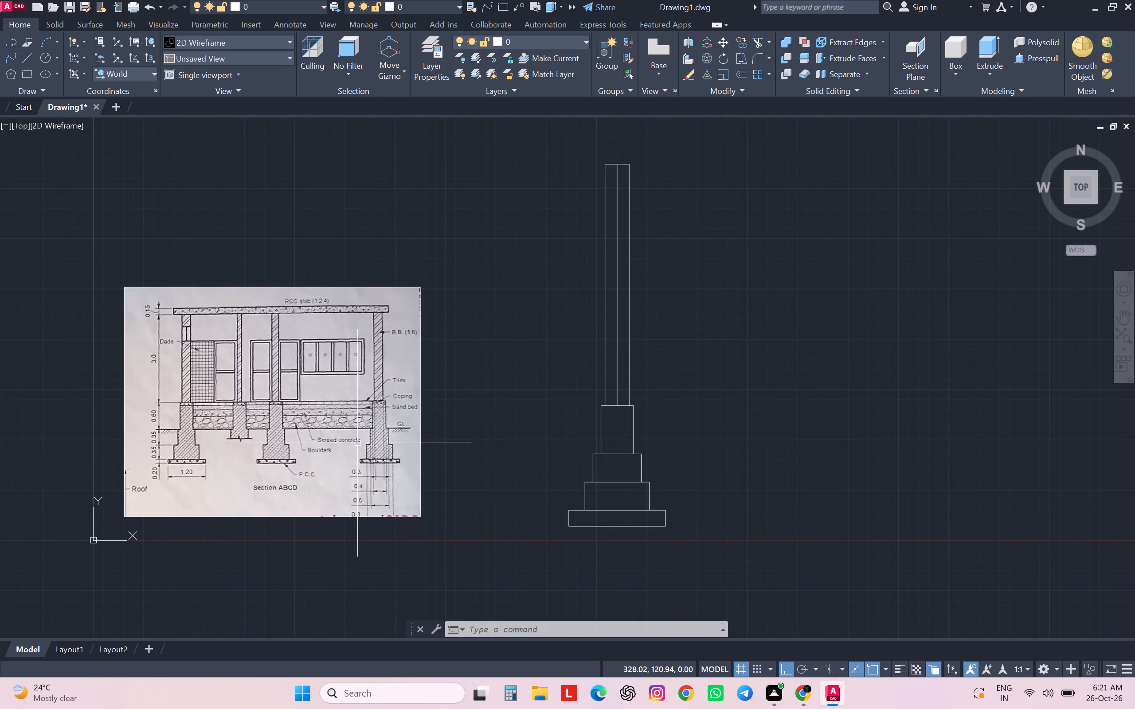
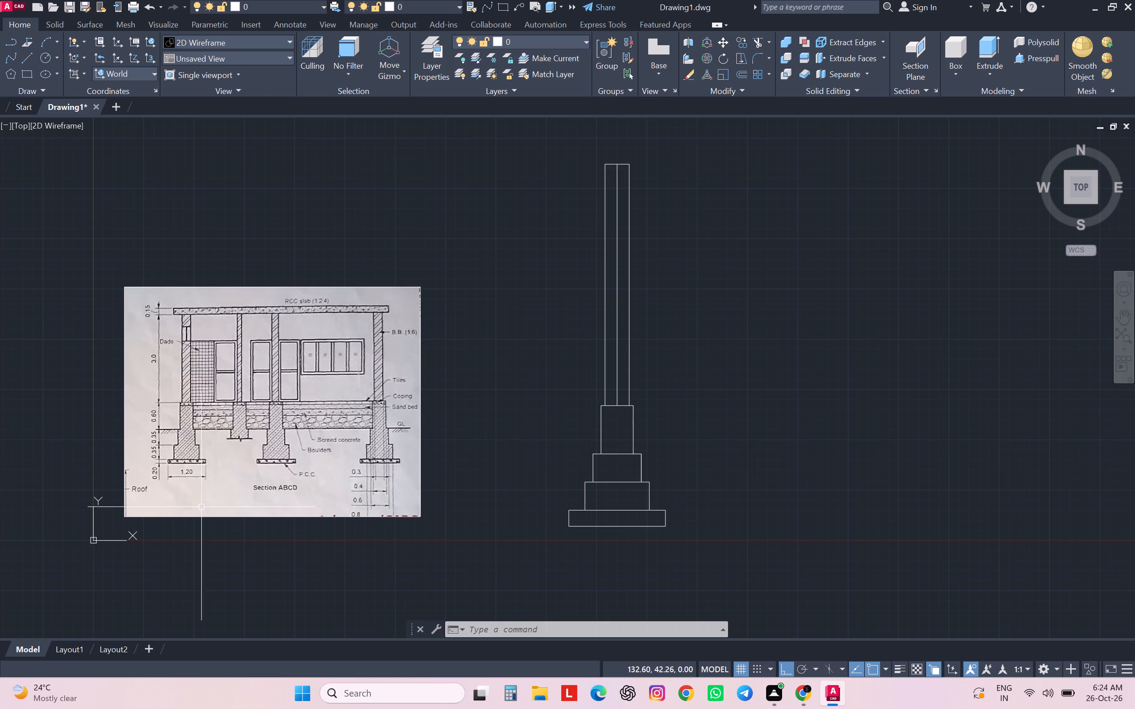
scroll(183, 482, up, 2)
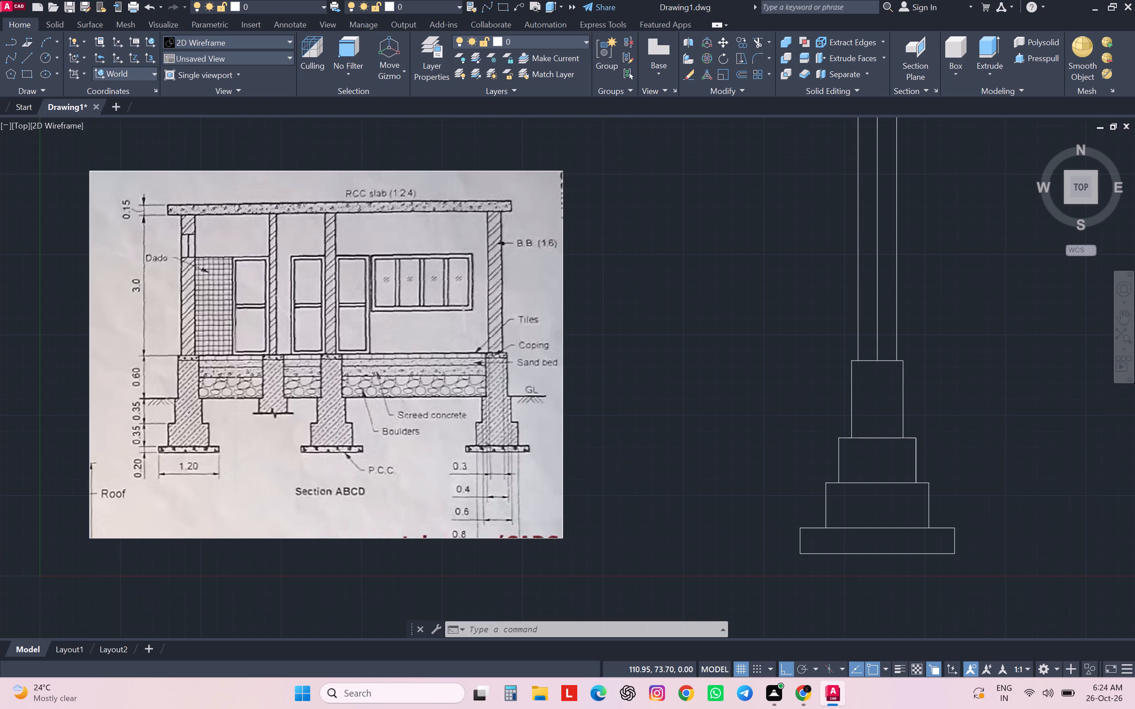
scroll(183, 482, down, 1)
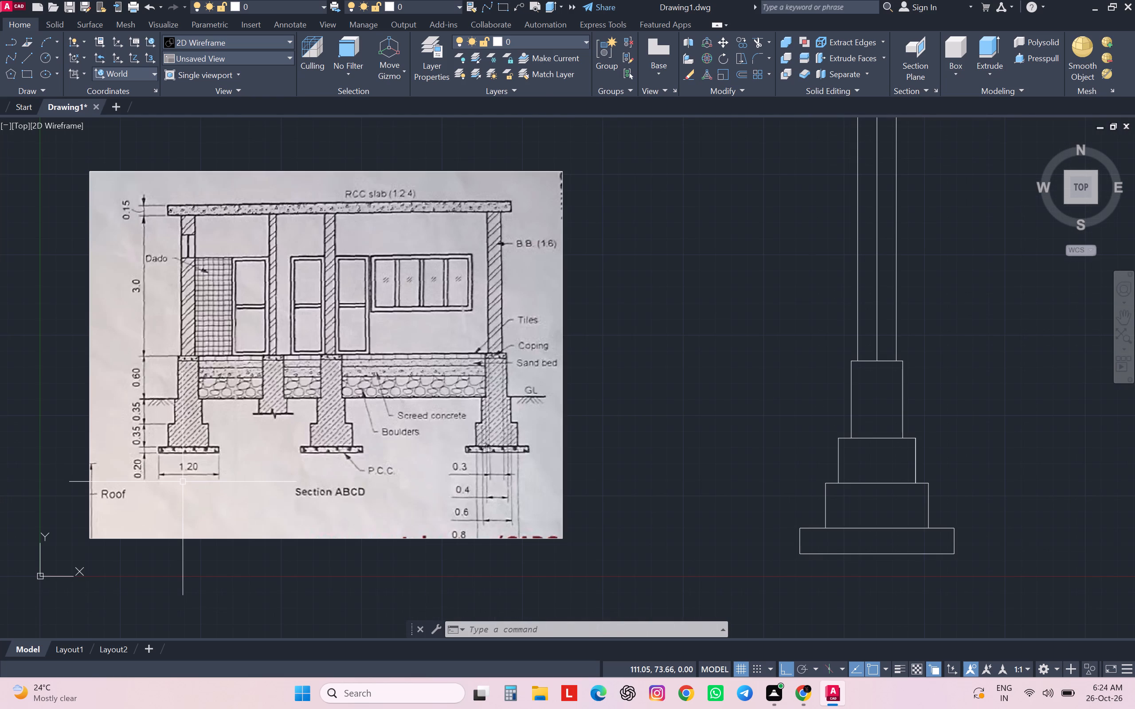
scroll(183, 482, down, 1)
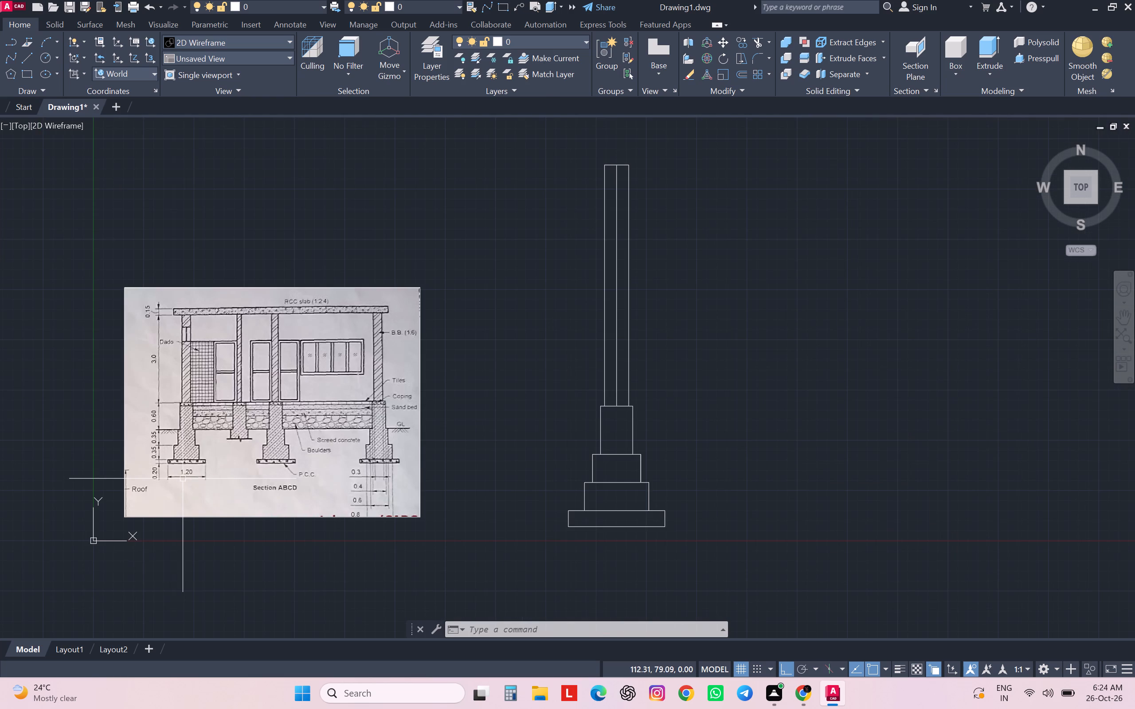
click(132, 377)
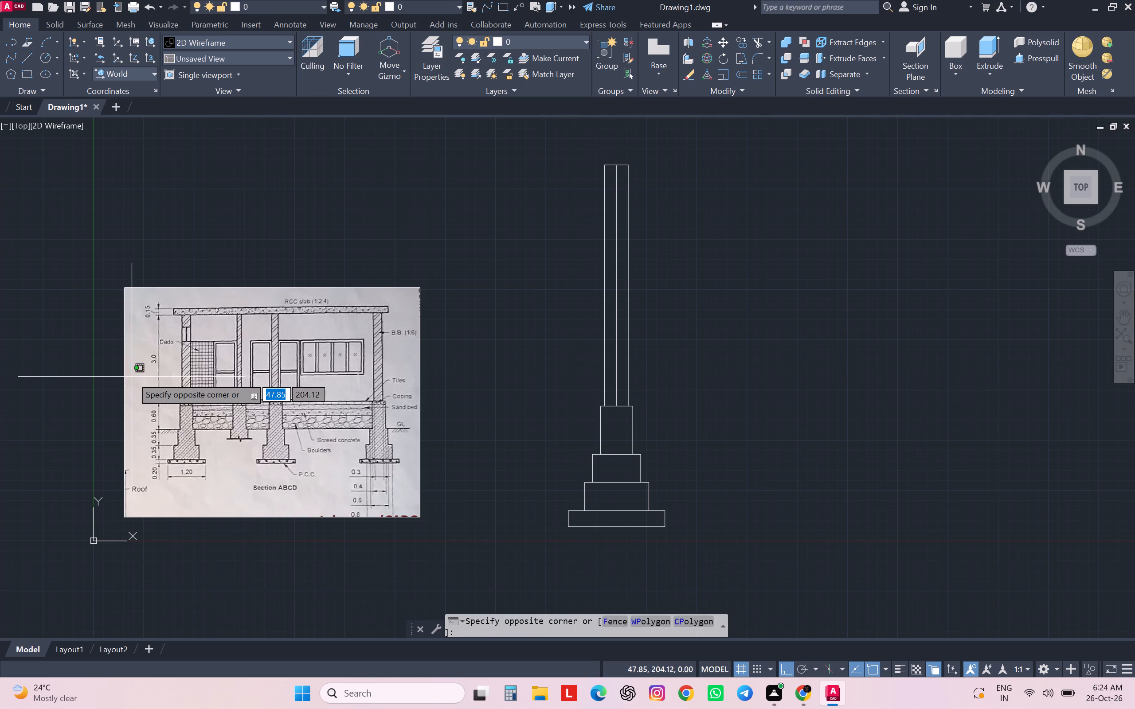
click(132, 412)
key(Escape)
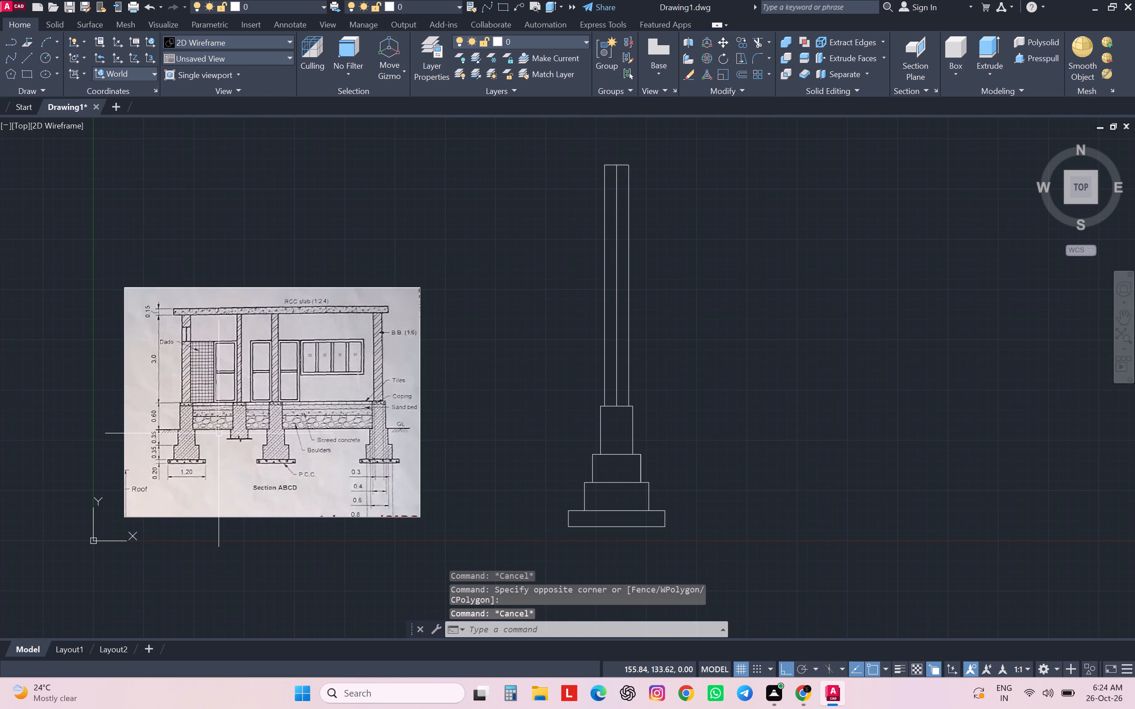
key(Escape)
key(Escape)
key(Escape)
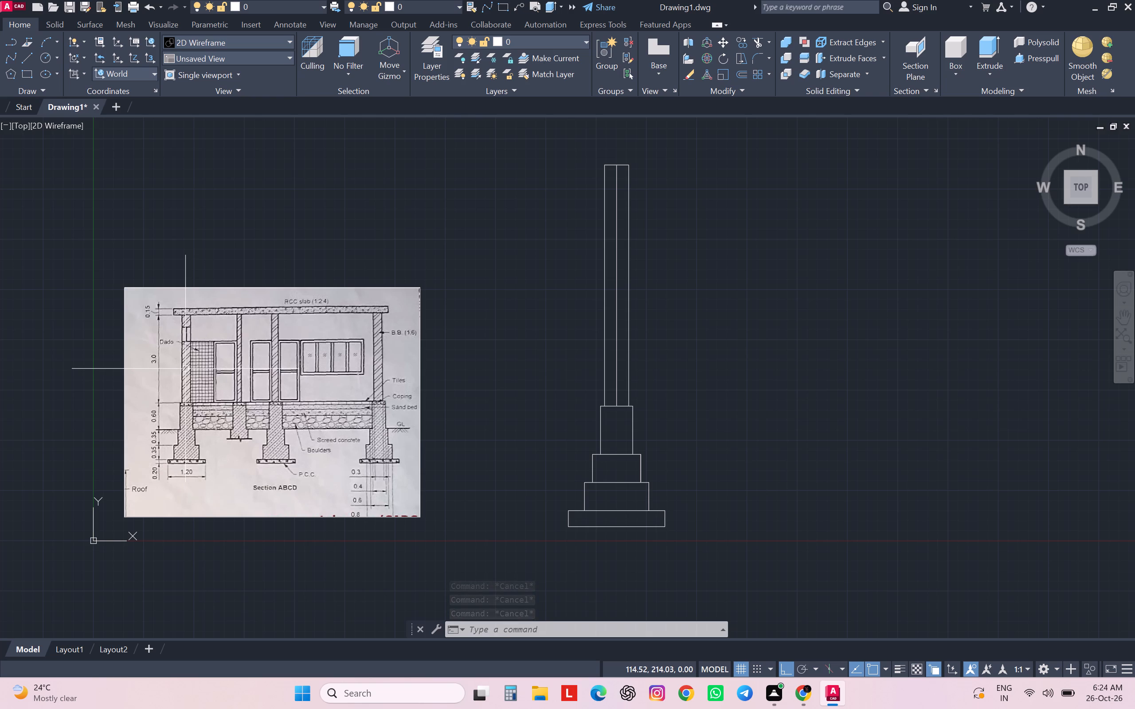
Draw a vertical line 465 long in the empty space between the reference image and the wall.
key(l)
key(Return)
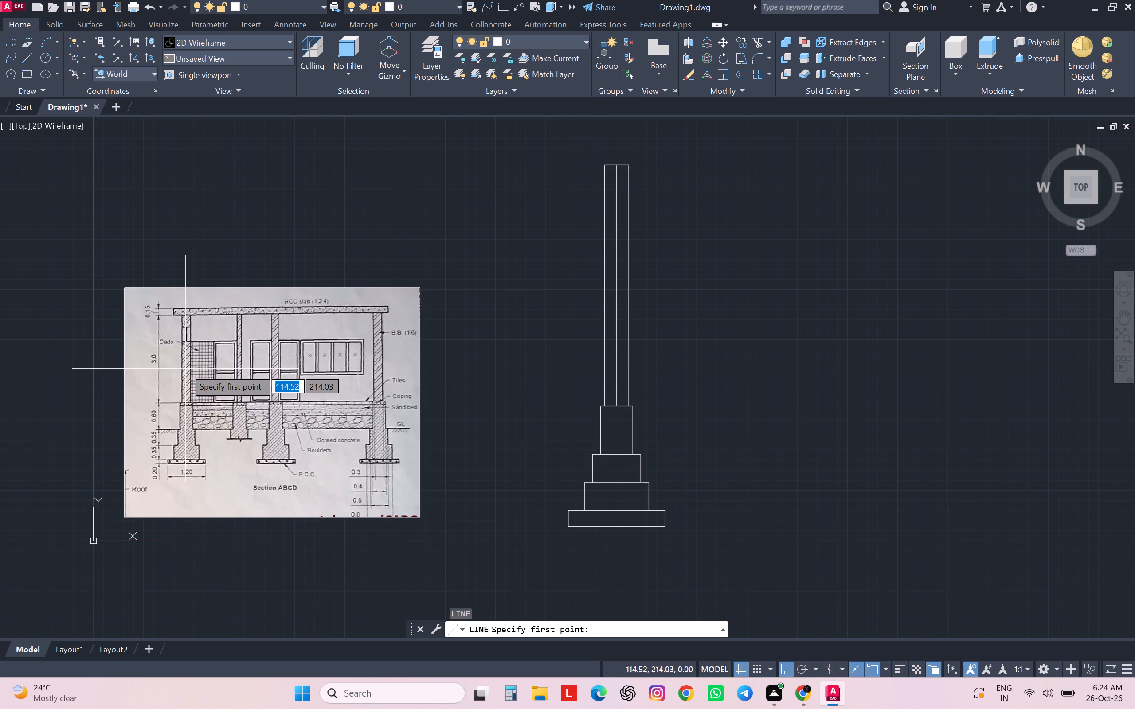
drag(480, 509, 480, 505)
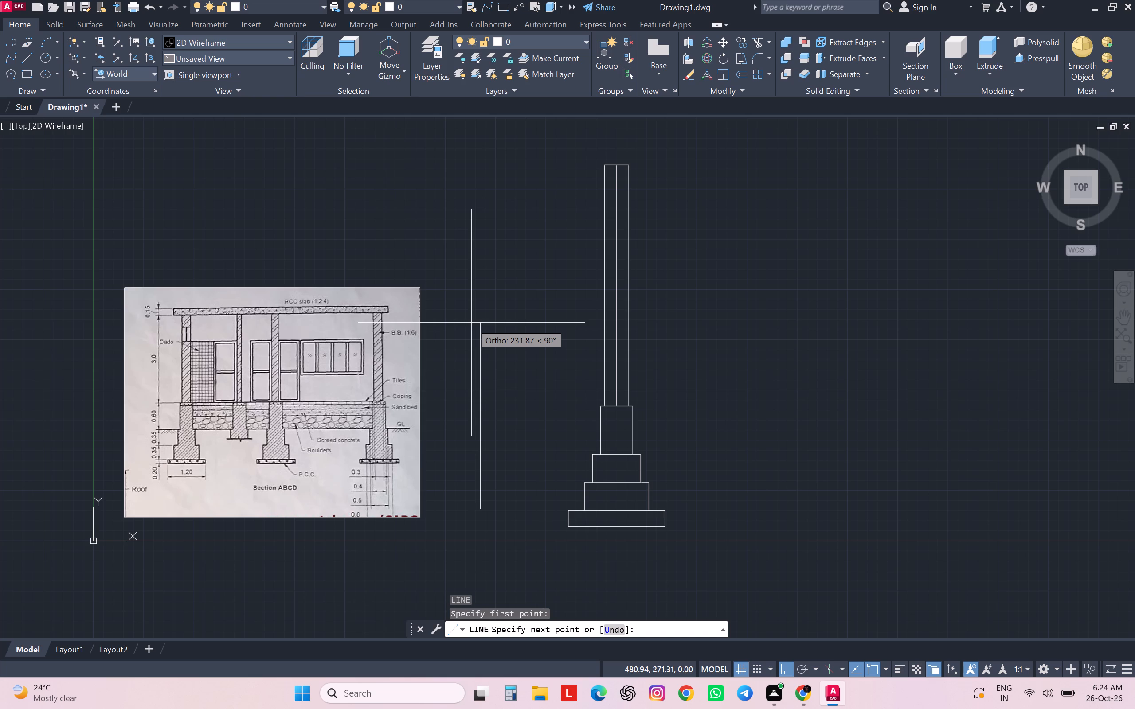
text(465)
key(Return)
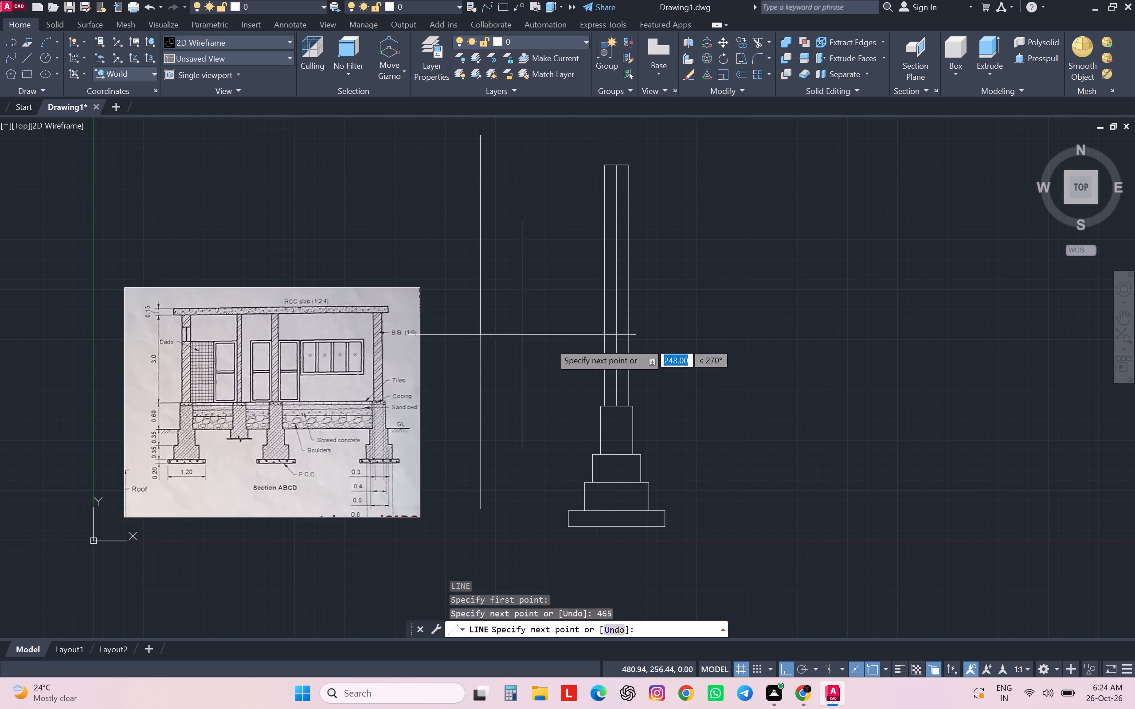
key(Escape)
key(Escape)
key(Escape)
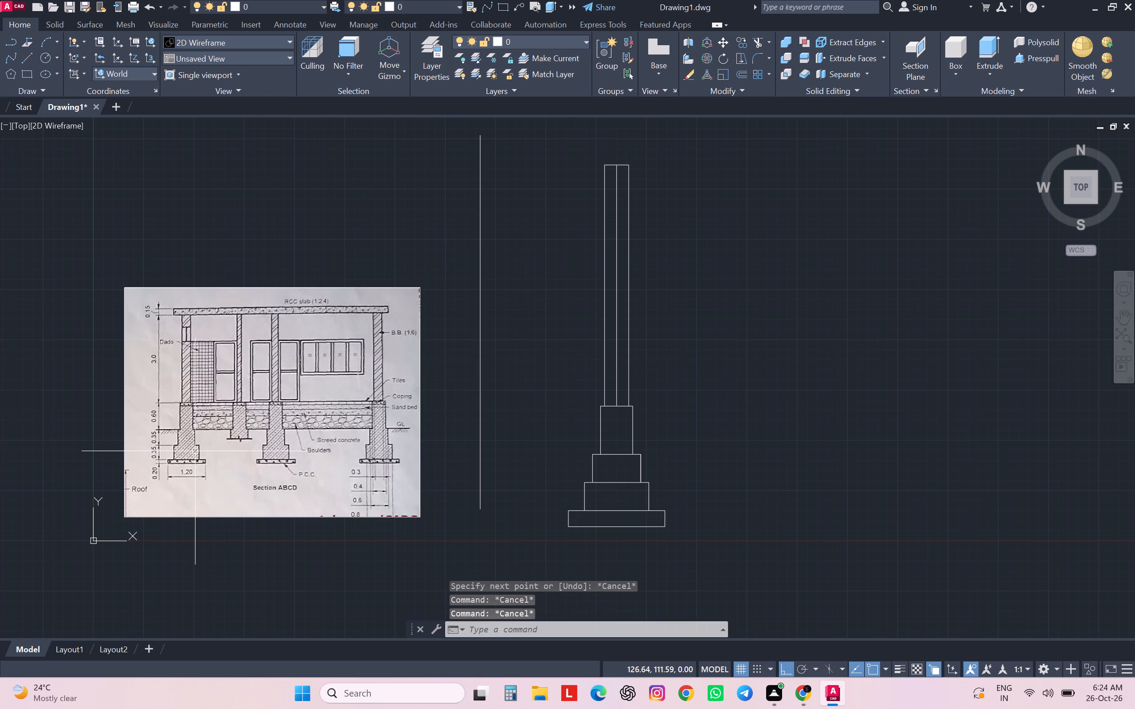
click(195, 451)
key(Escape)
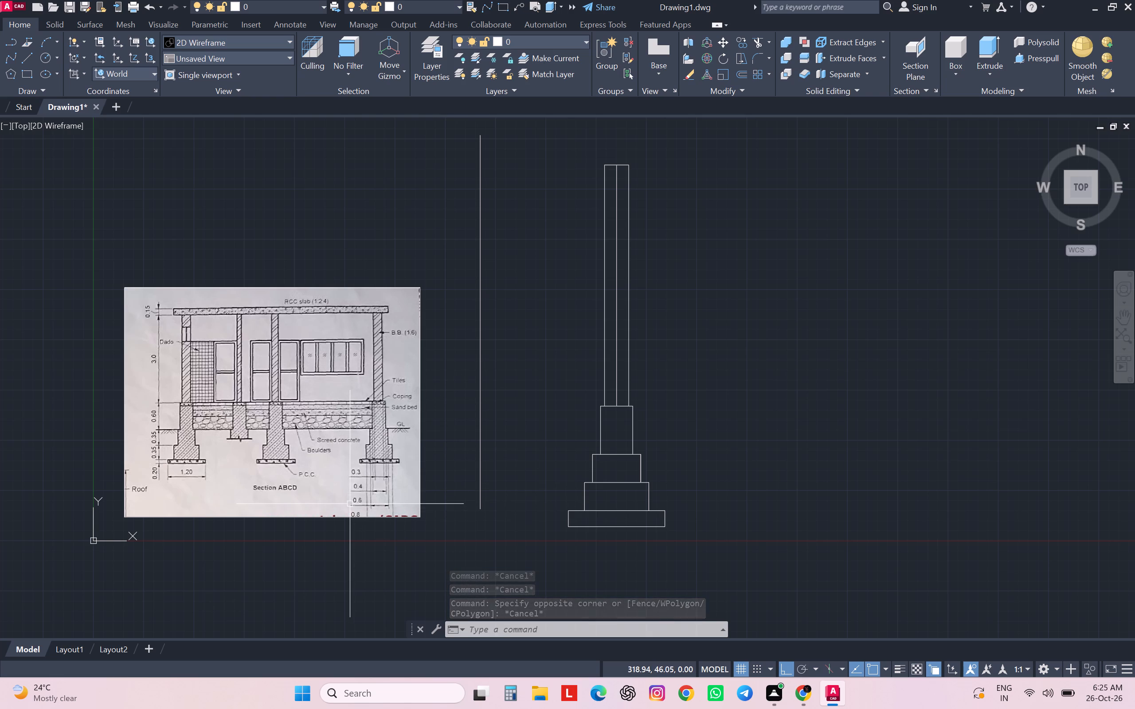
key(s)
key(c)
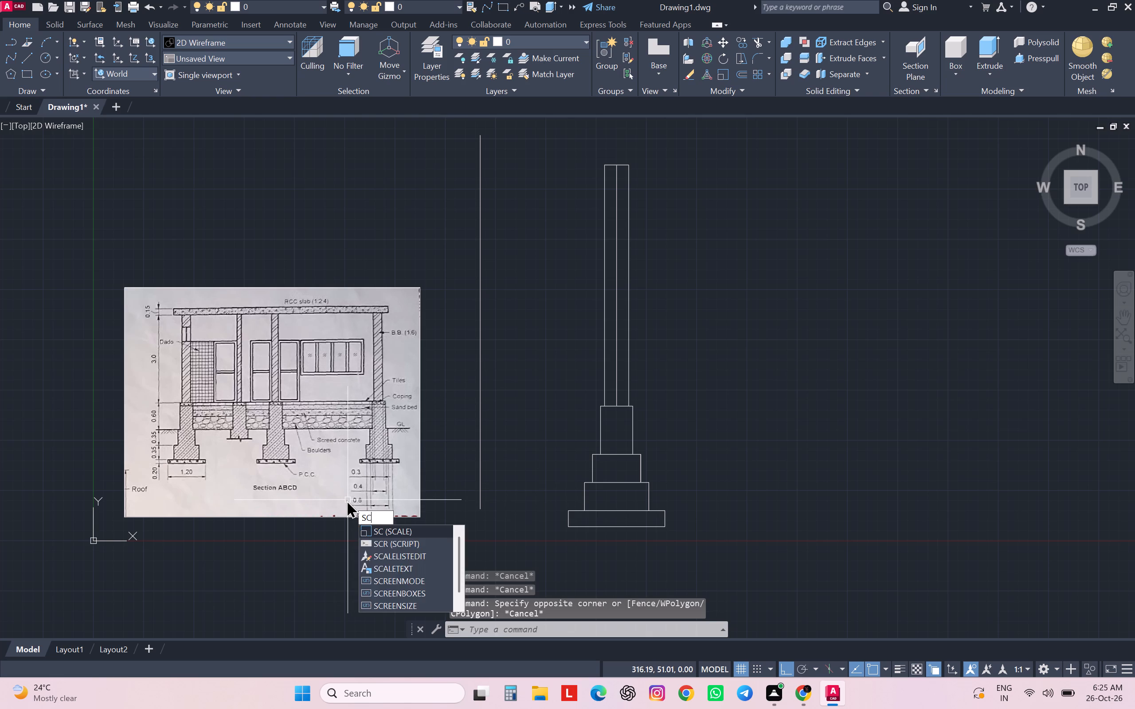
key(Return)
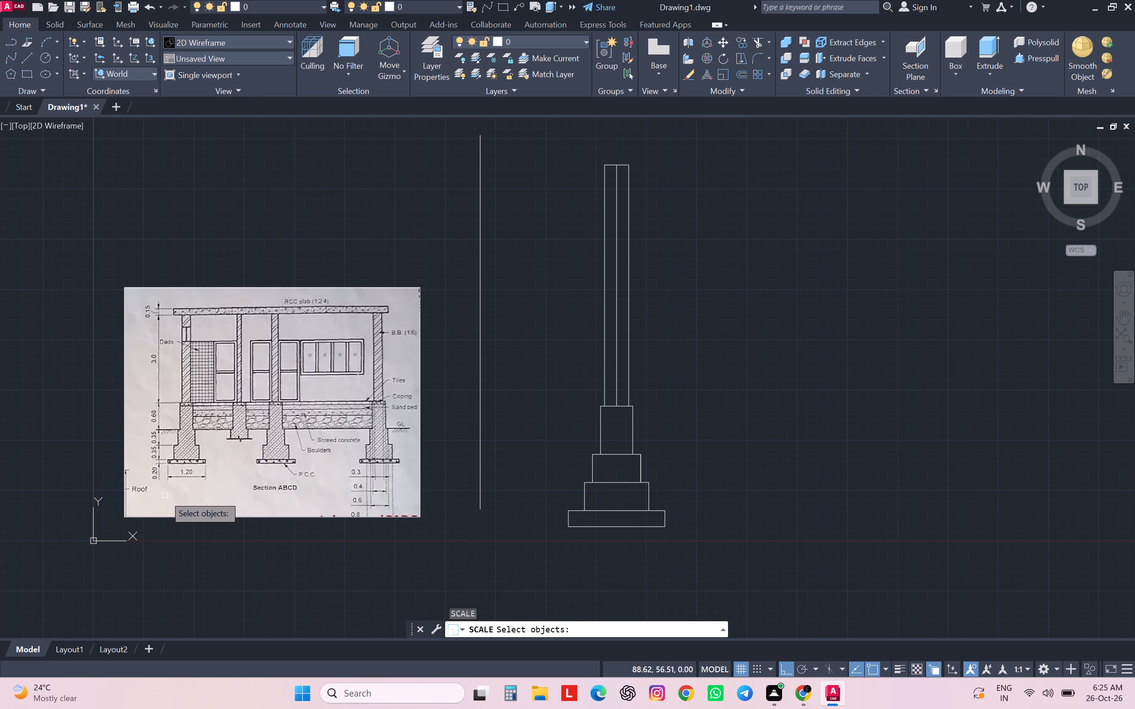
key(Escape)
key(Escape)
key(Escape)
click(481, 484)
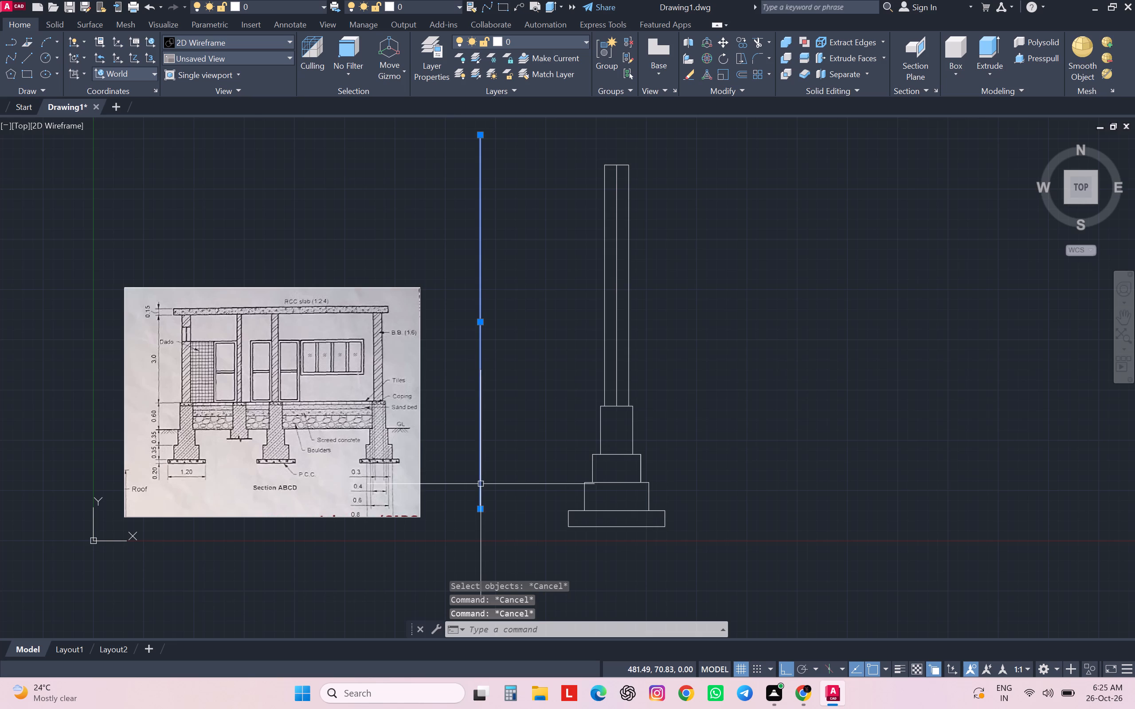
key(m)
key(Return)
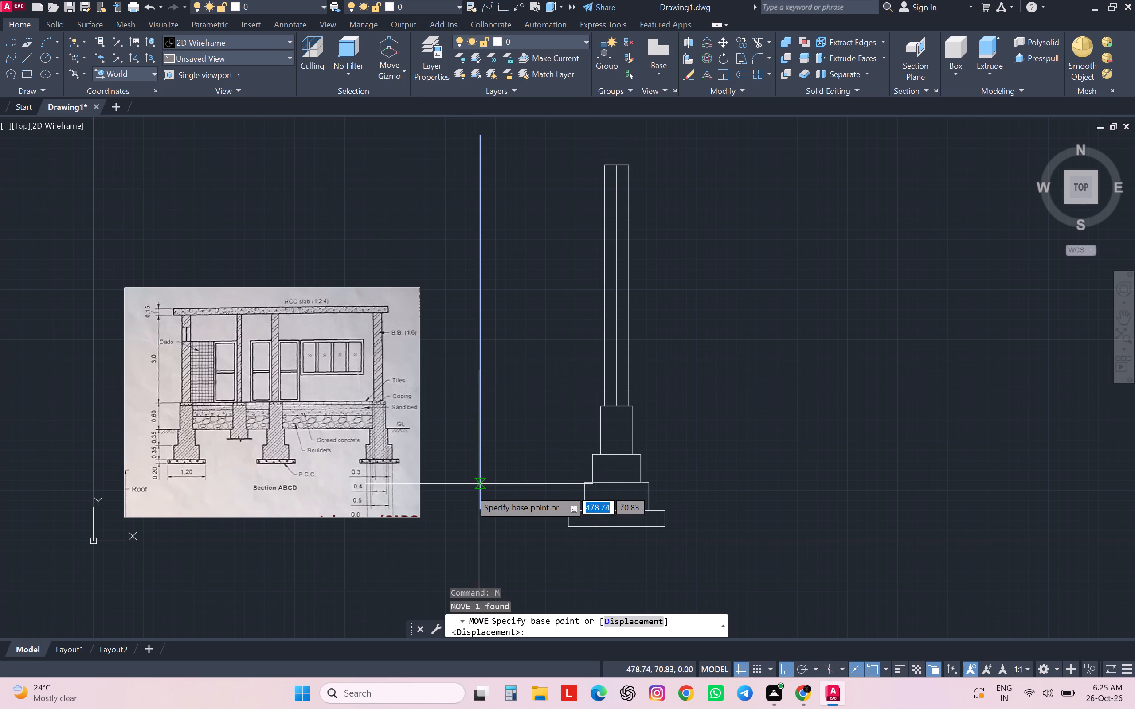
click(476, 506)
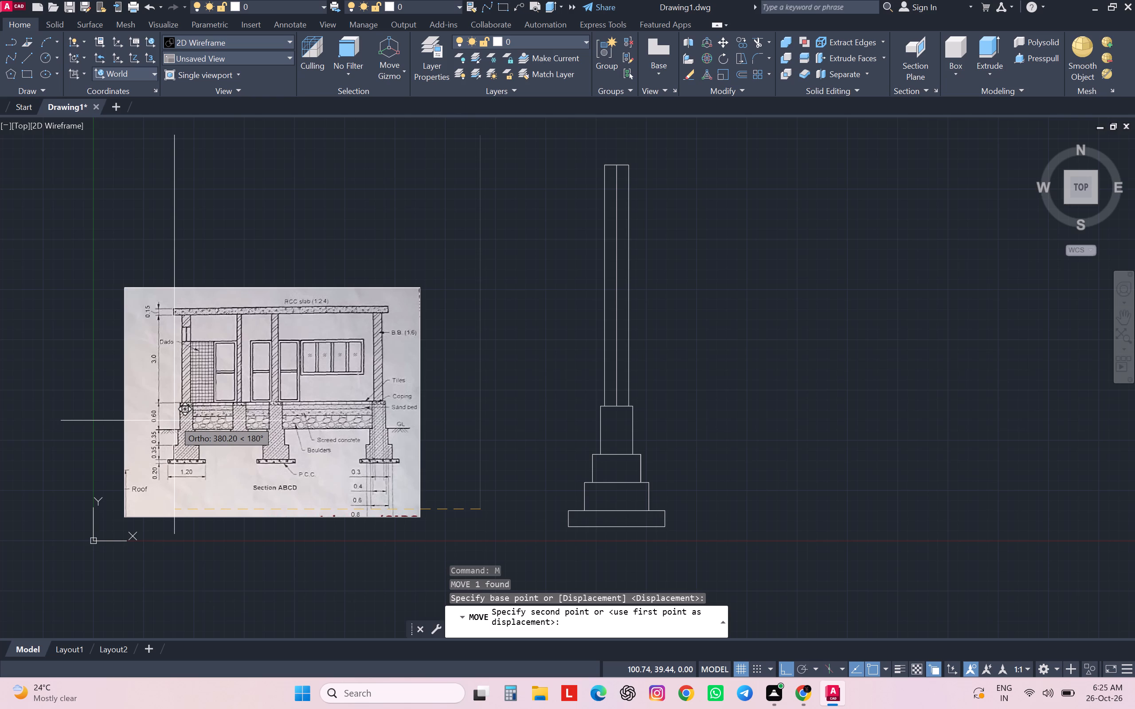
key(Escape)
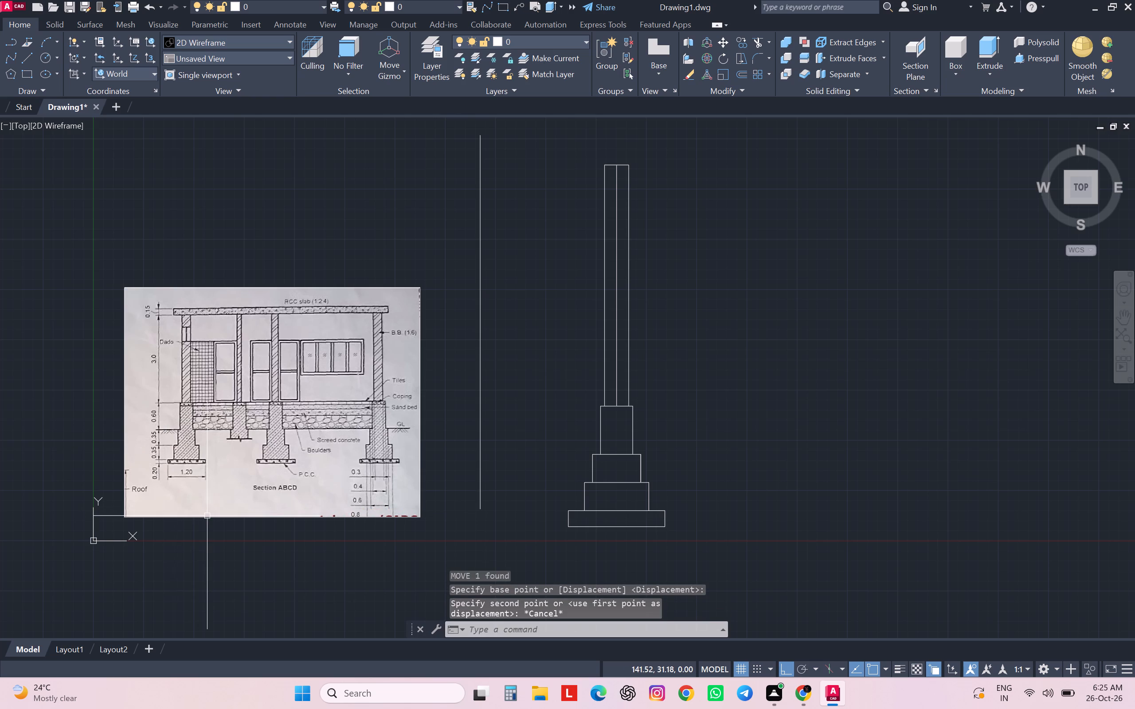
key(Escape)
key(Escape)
Draw a vertical line 465 long upward from the underside of the leftmost footing on the reference image.
key(l)
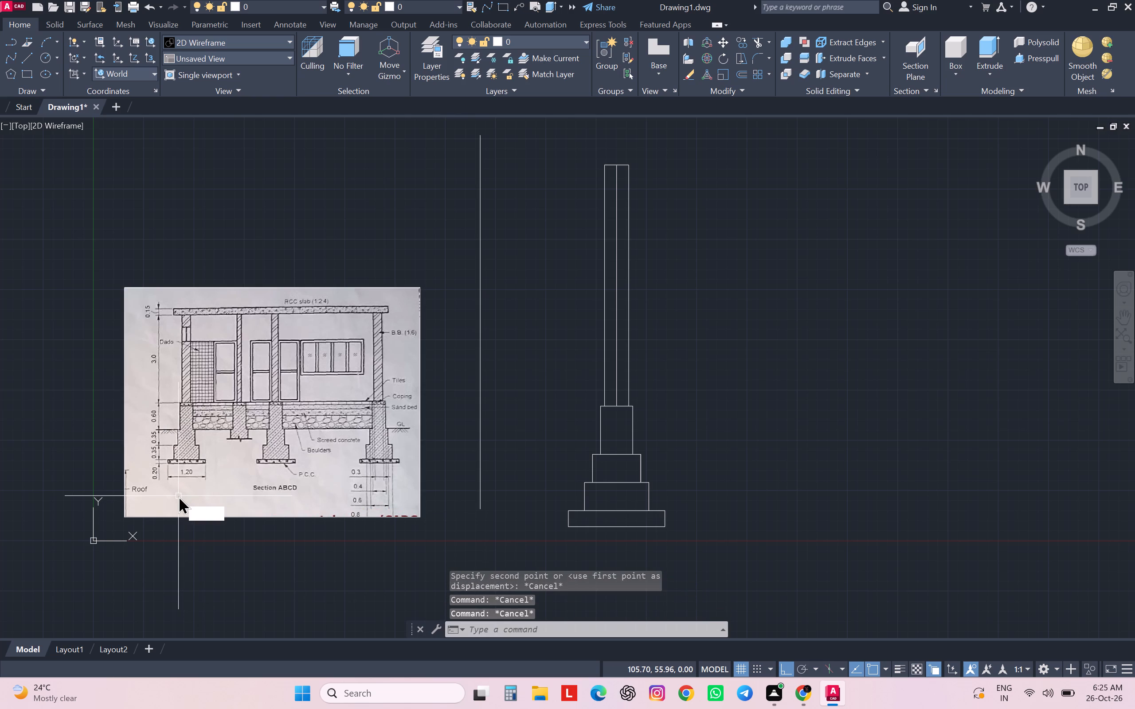
key(Return)
scroll(190, 472, up, 3)
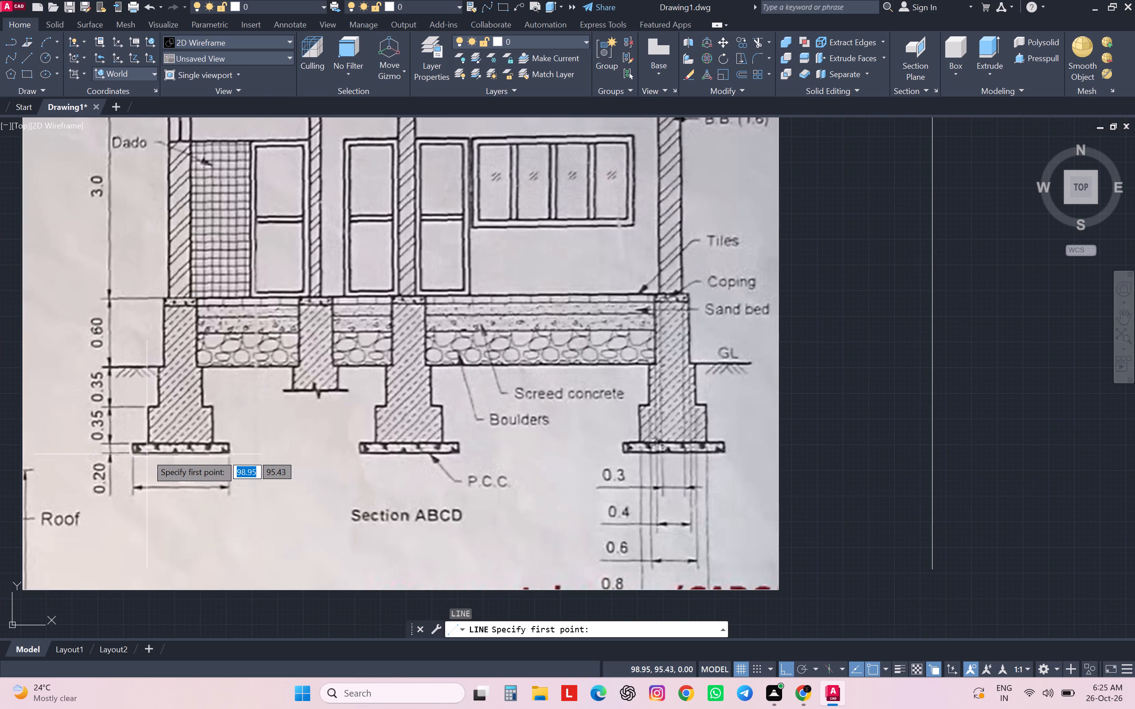
click(147, 454)
scroll(147, 454, down, 3)
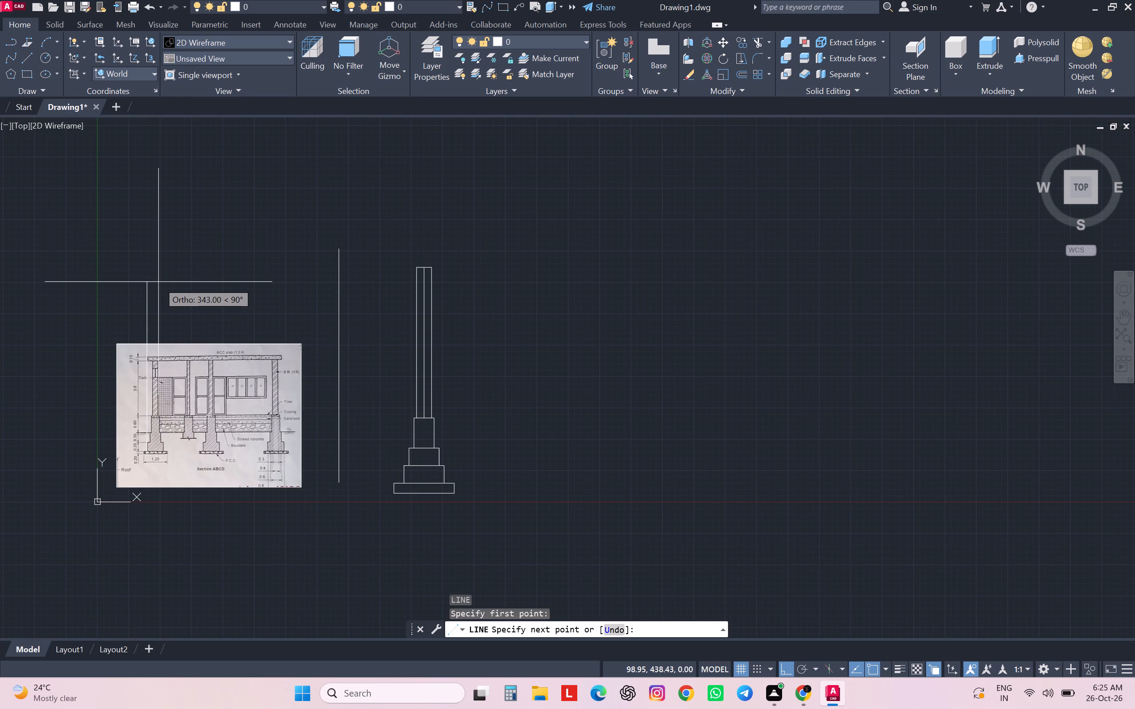
text(465)
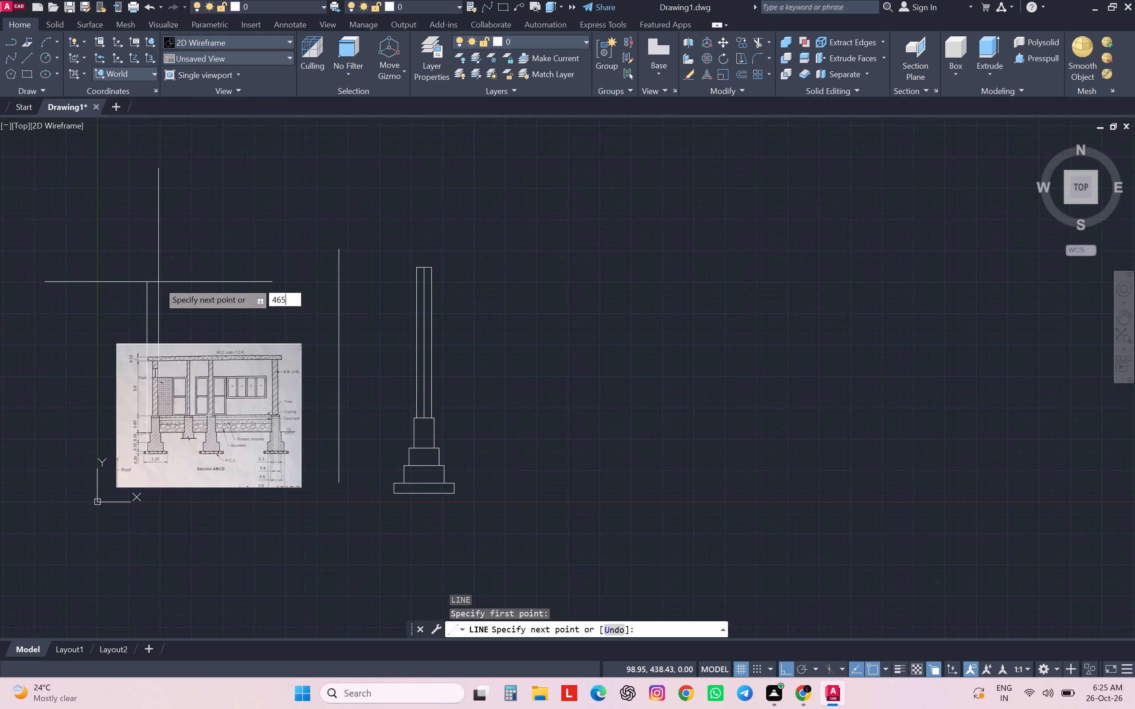
key(Return)
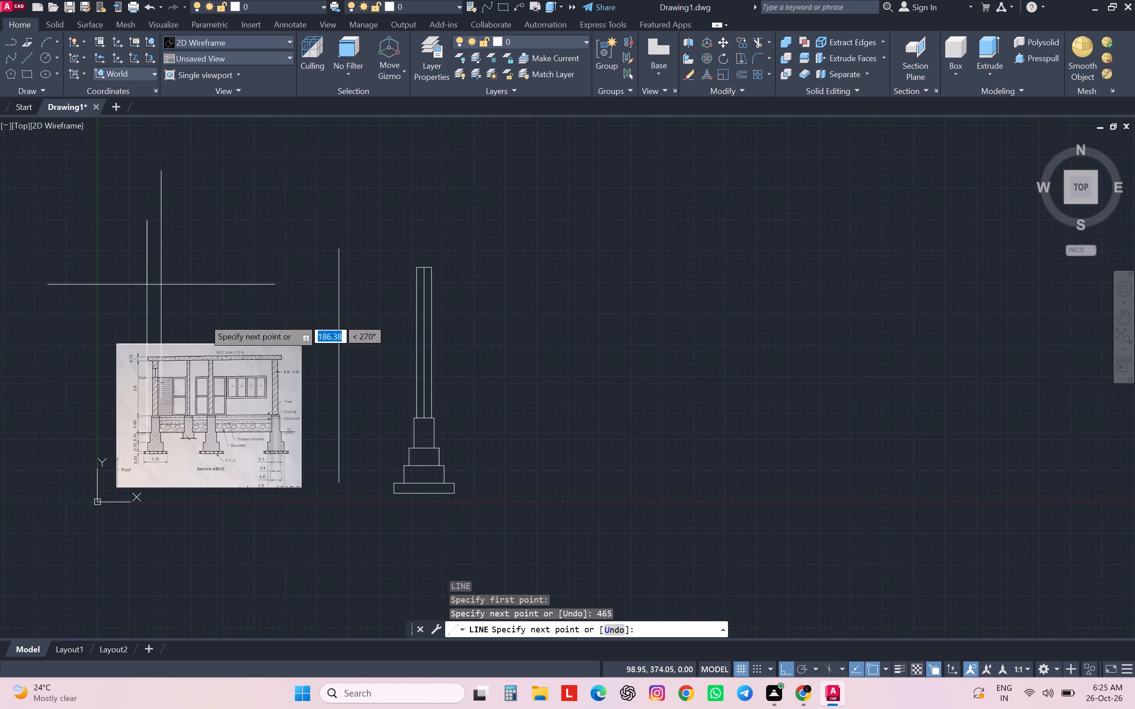
key(Escape)
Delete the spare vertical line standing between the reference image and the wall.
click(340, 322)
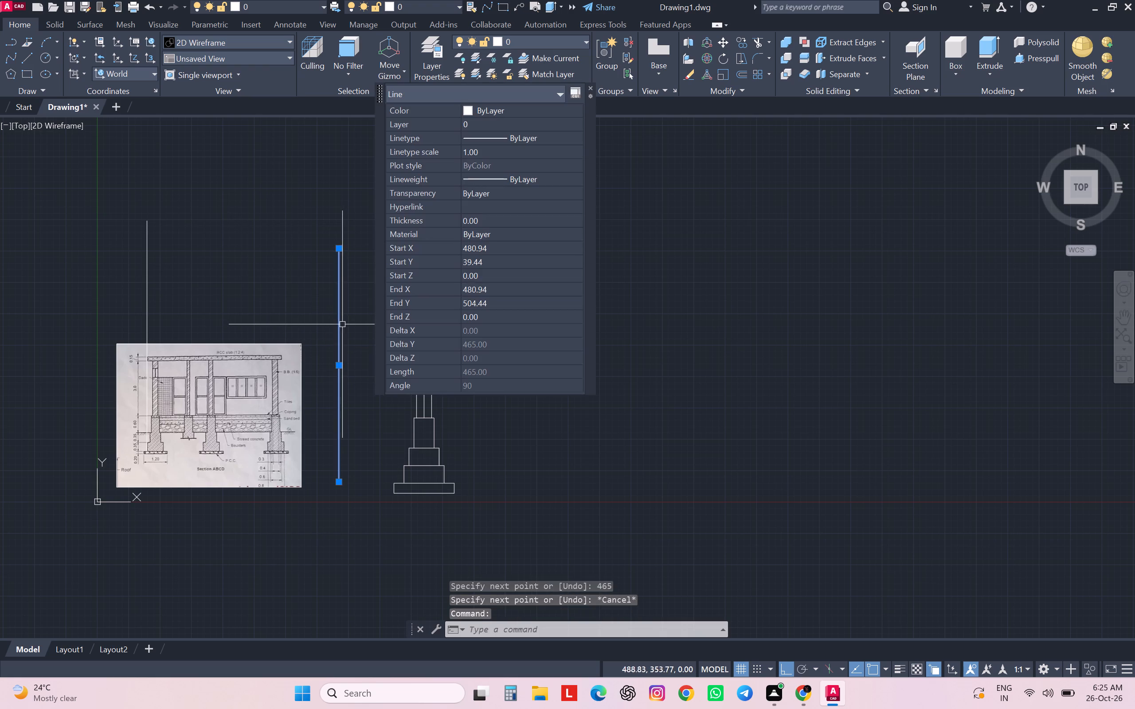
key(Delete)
Scale the reference image up freehand about the 465 line's lower end, roughly matching the pictured section's height to that line.
click(198, 422)
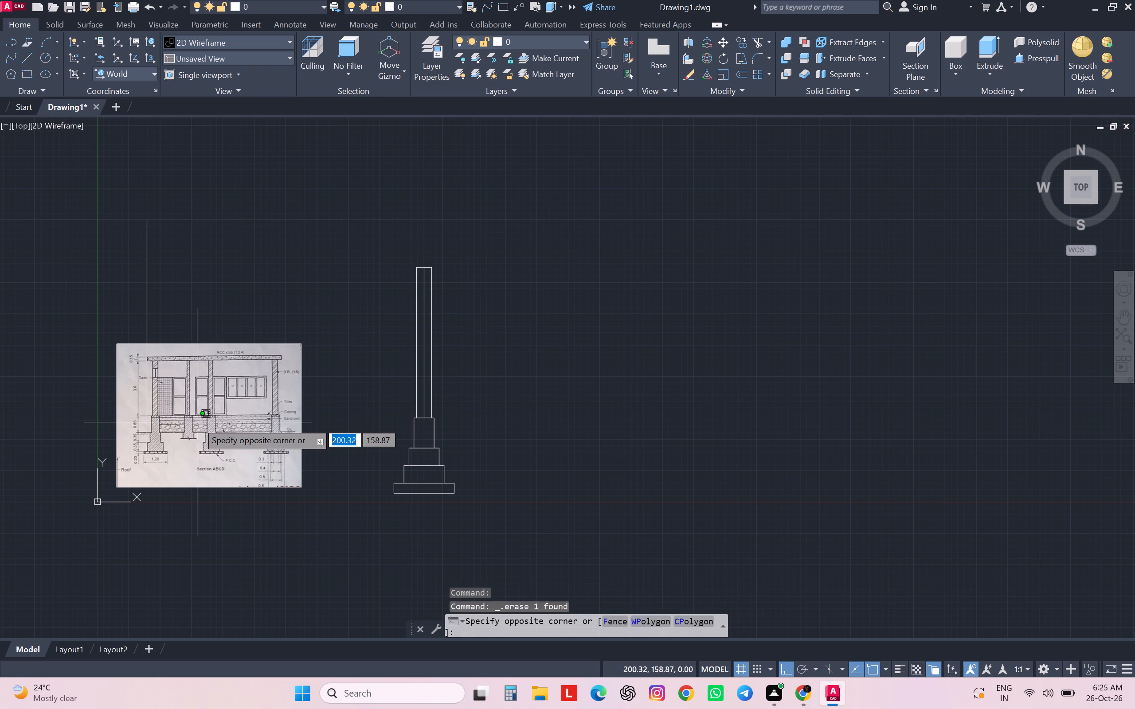
key(Escape)
click(77, 328)
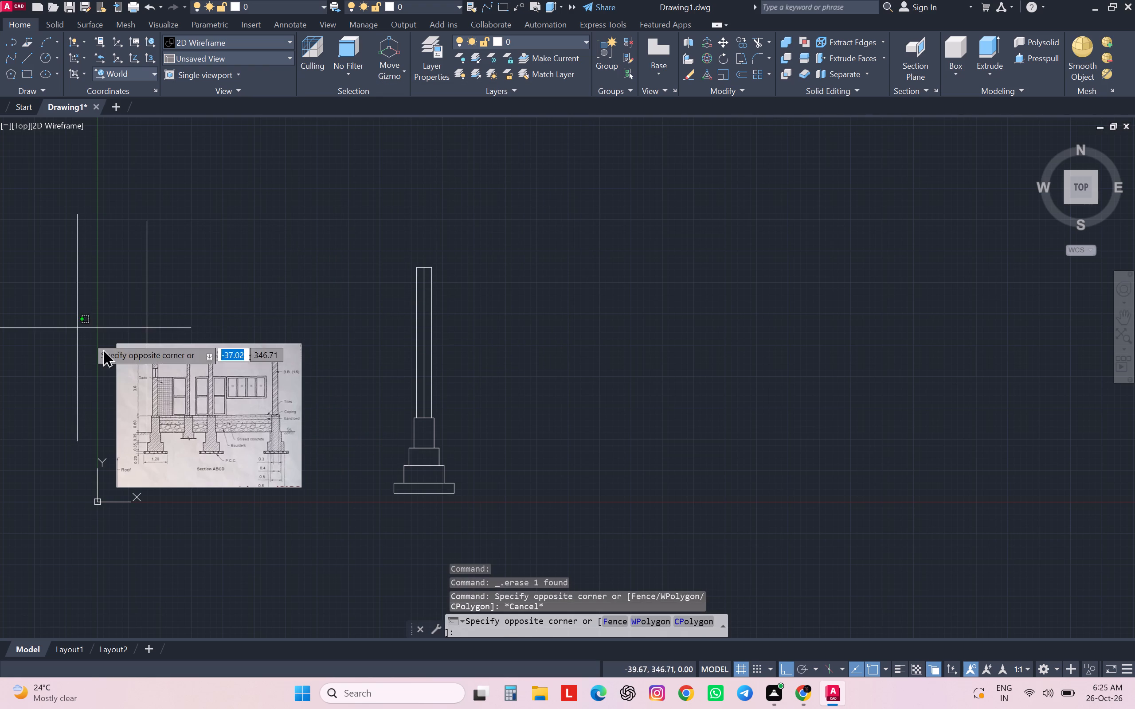
click(308, 521)
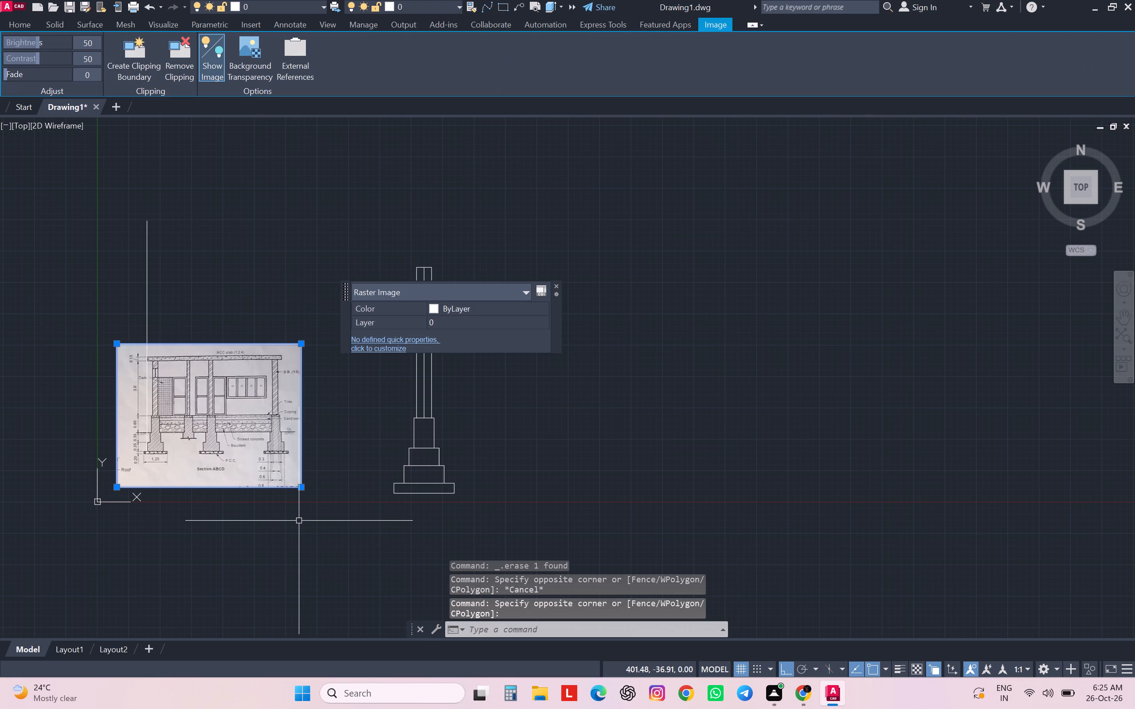
key(s)
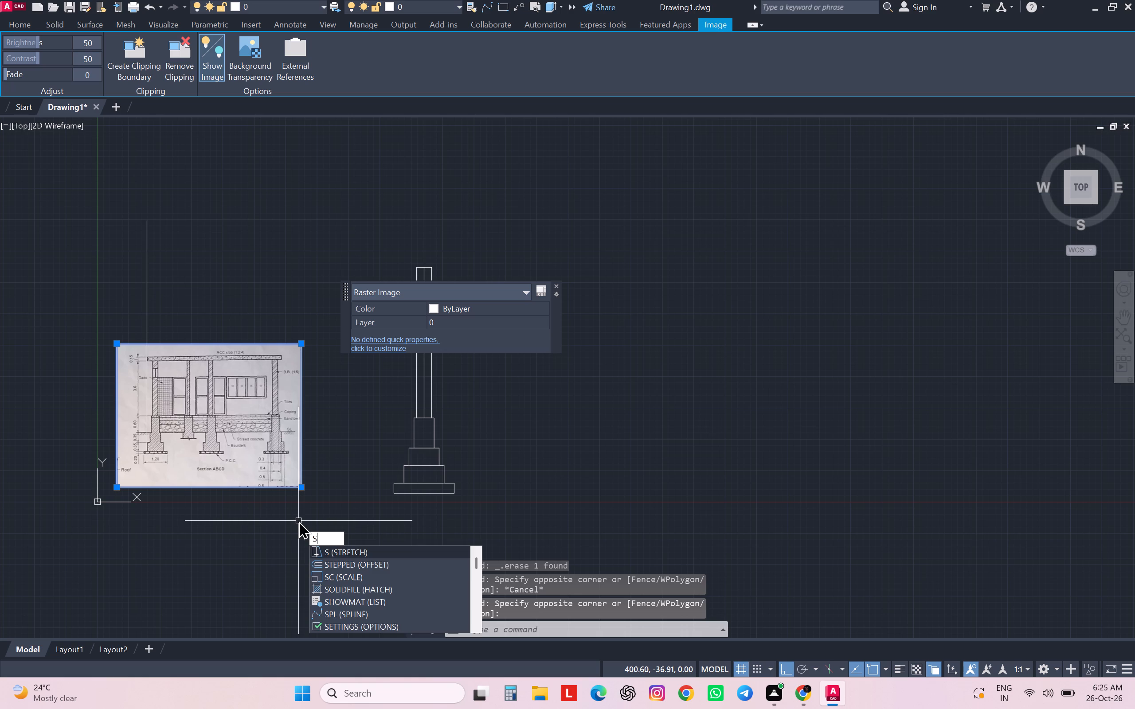
key(c)
key(Return)
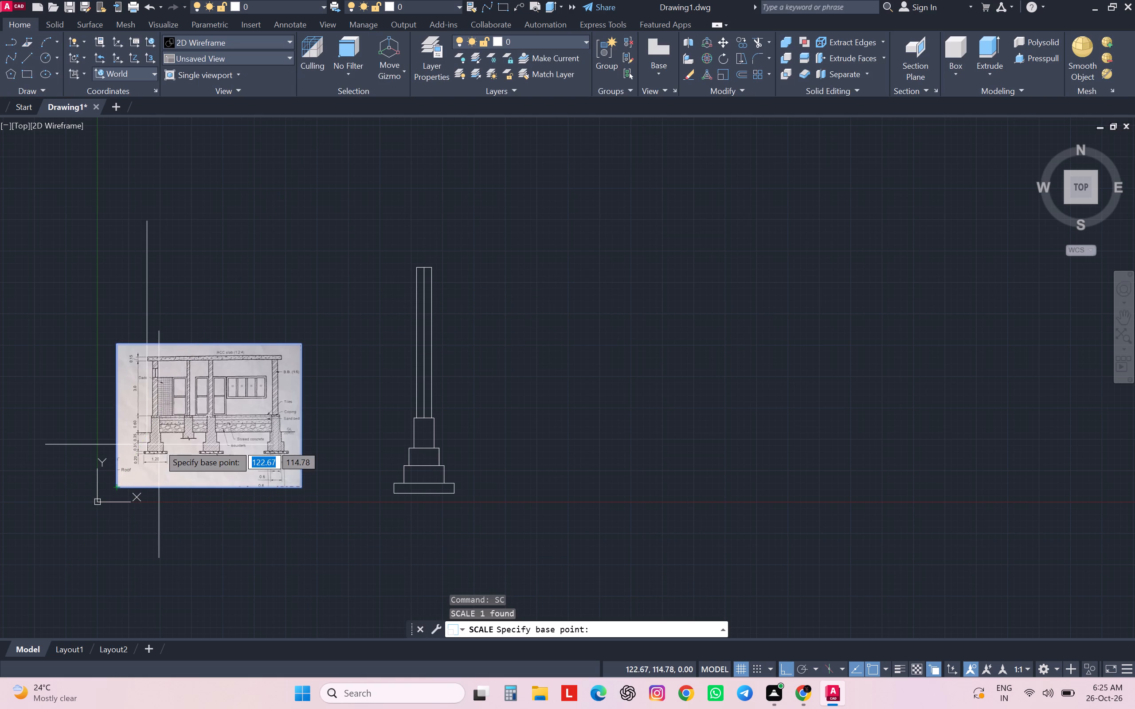
scroll(149, 454, up, 5)
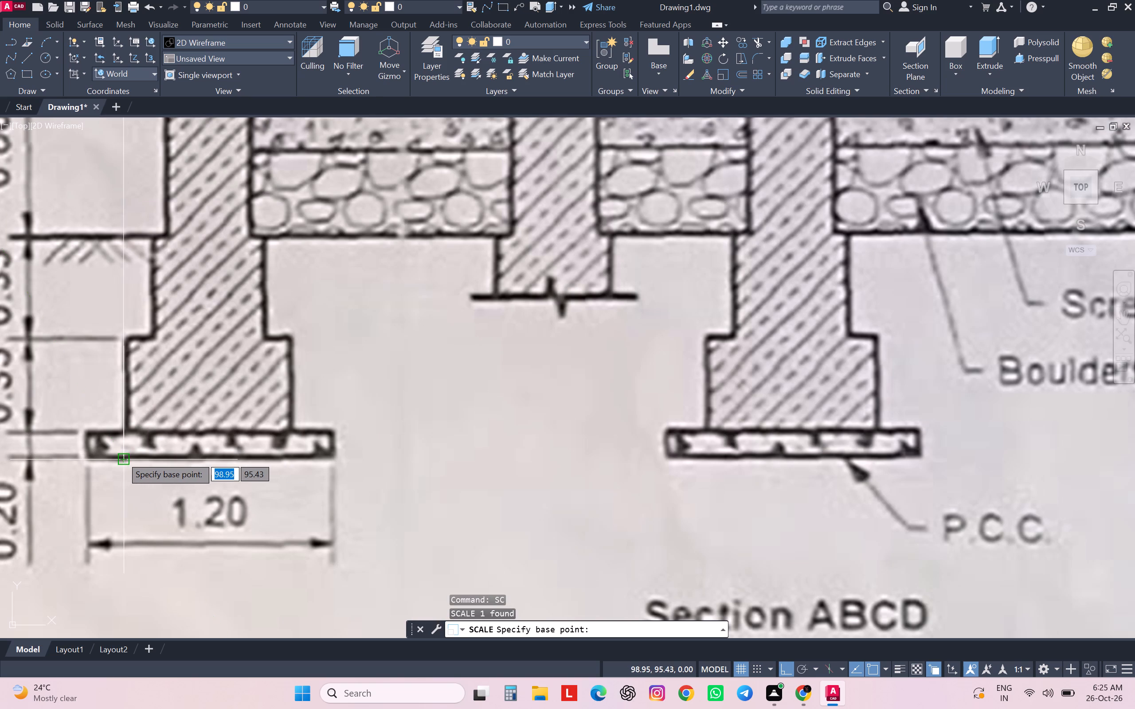
click(118, 456)
scroll(118, 455, down, 5)
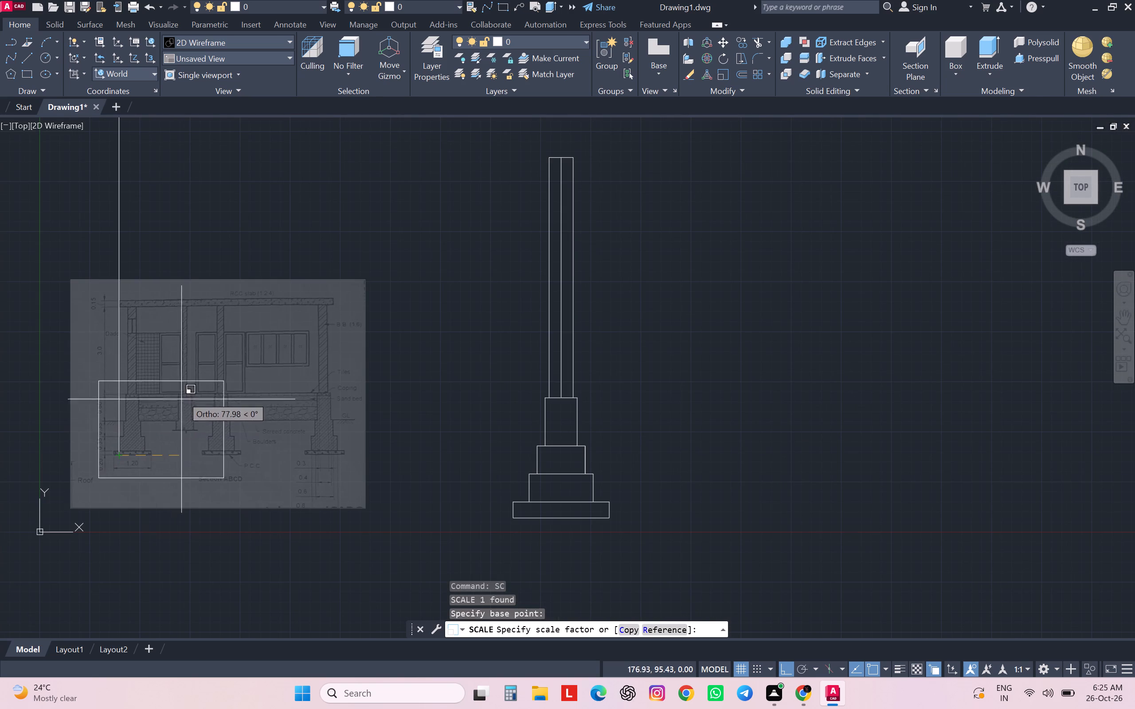
scroll(186, 365, down, 2)
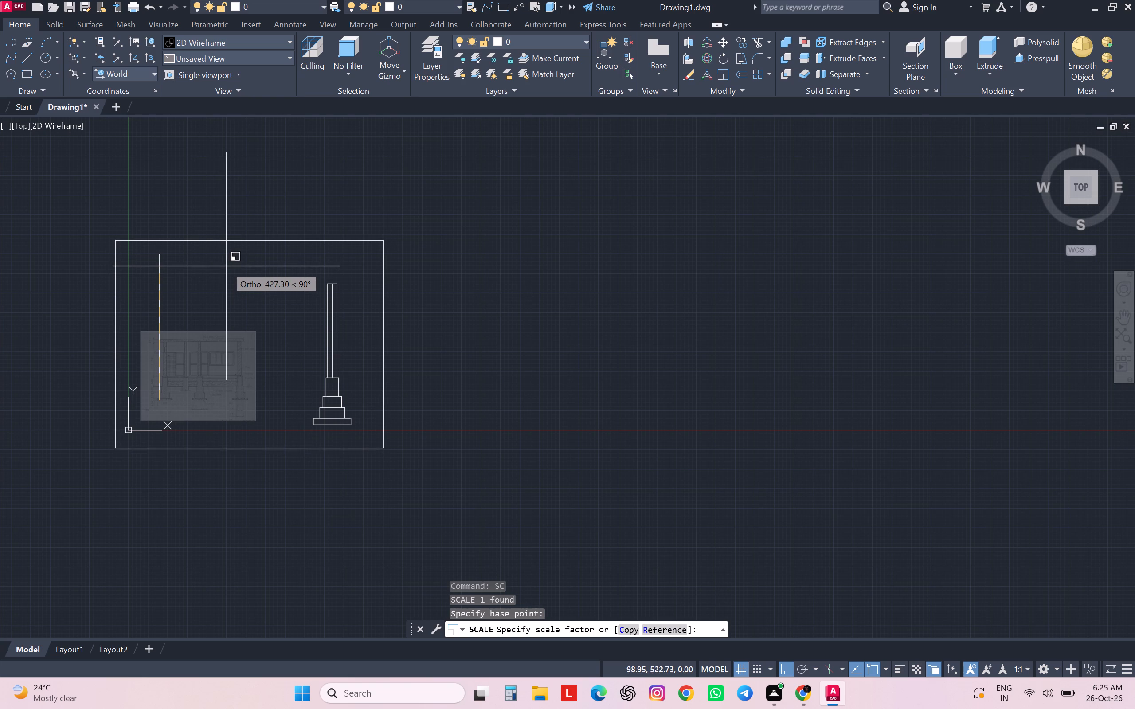
click(226, 266)
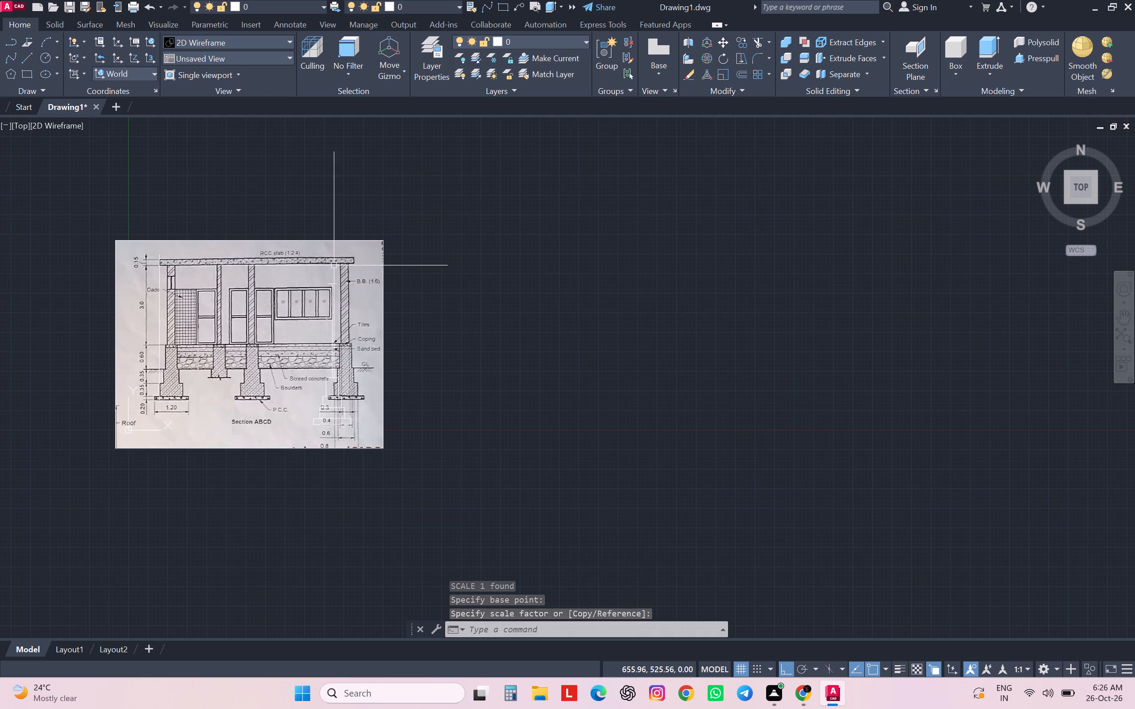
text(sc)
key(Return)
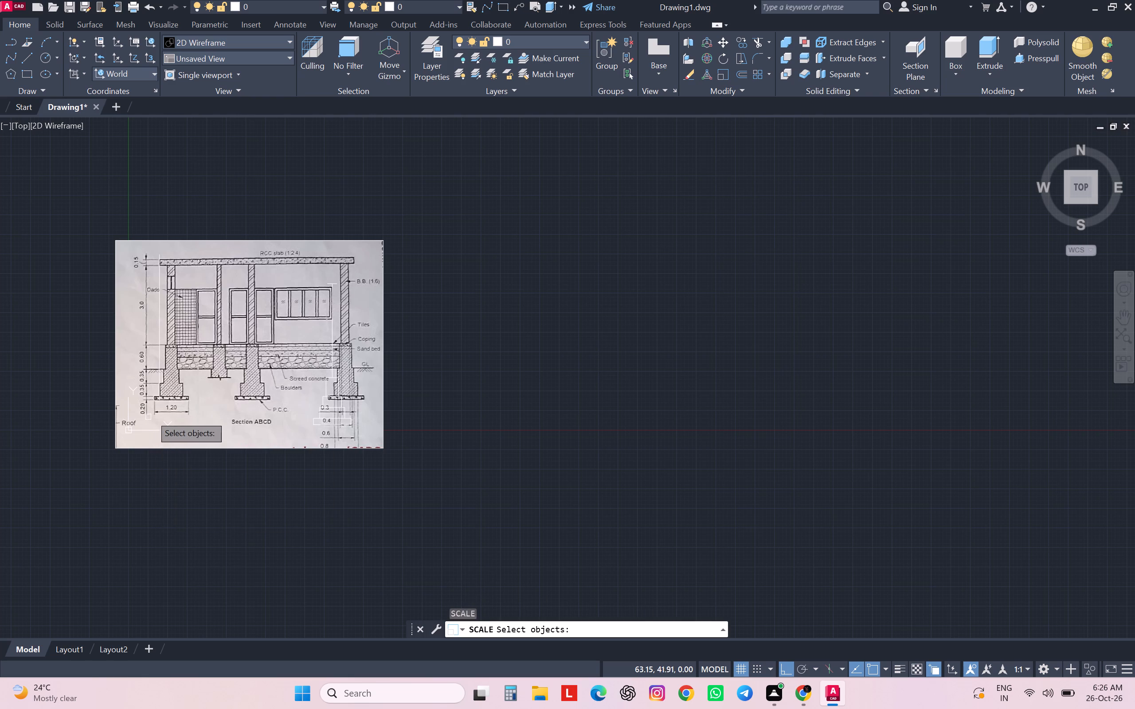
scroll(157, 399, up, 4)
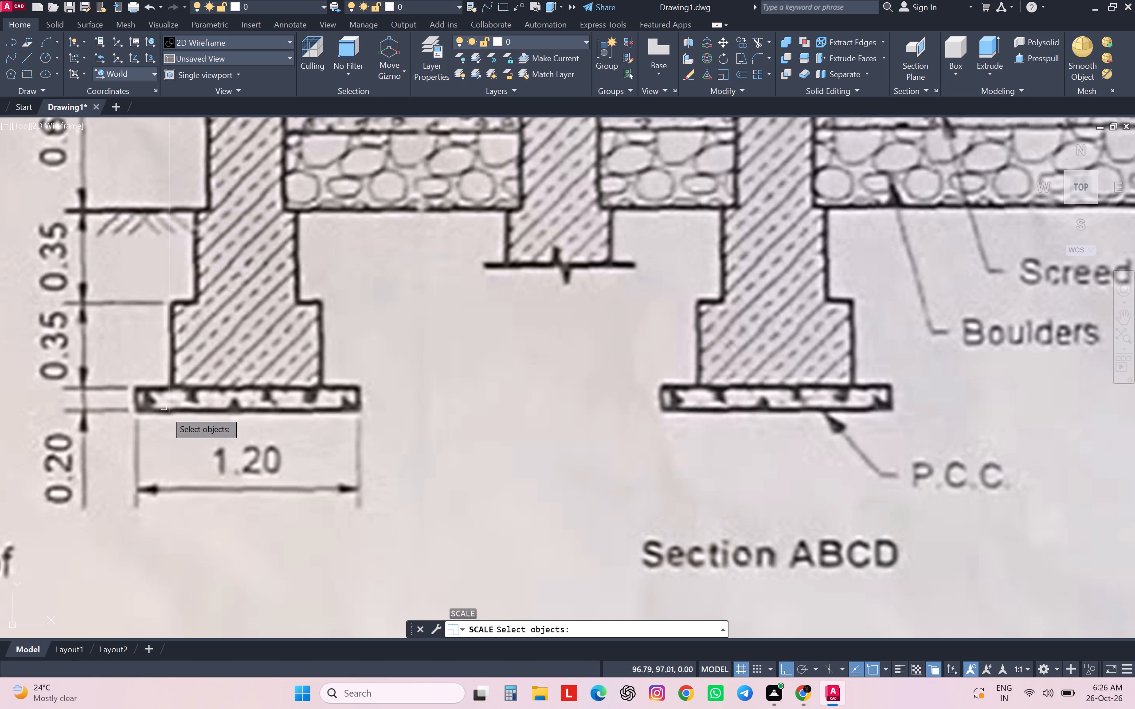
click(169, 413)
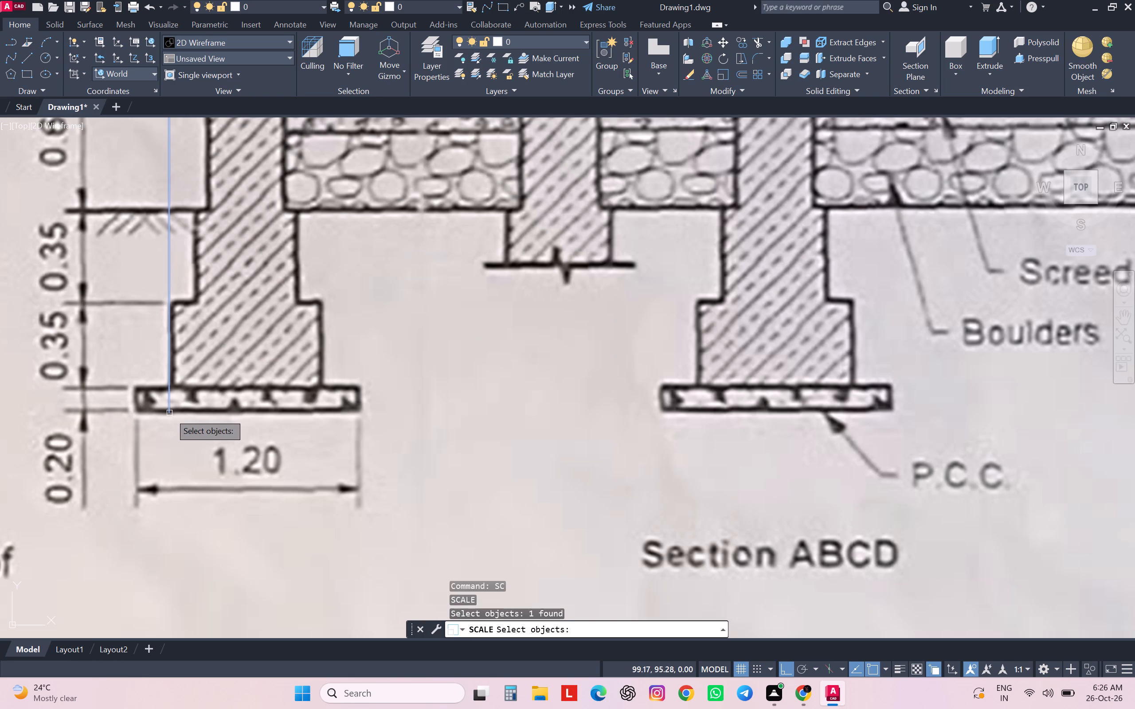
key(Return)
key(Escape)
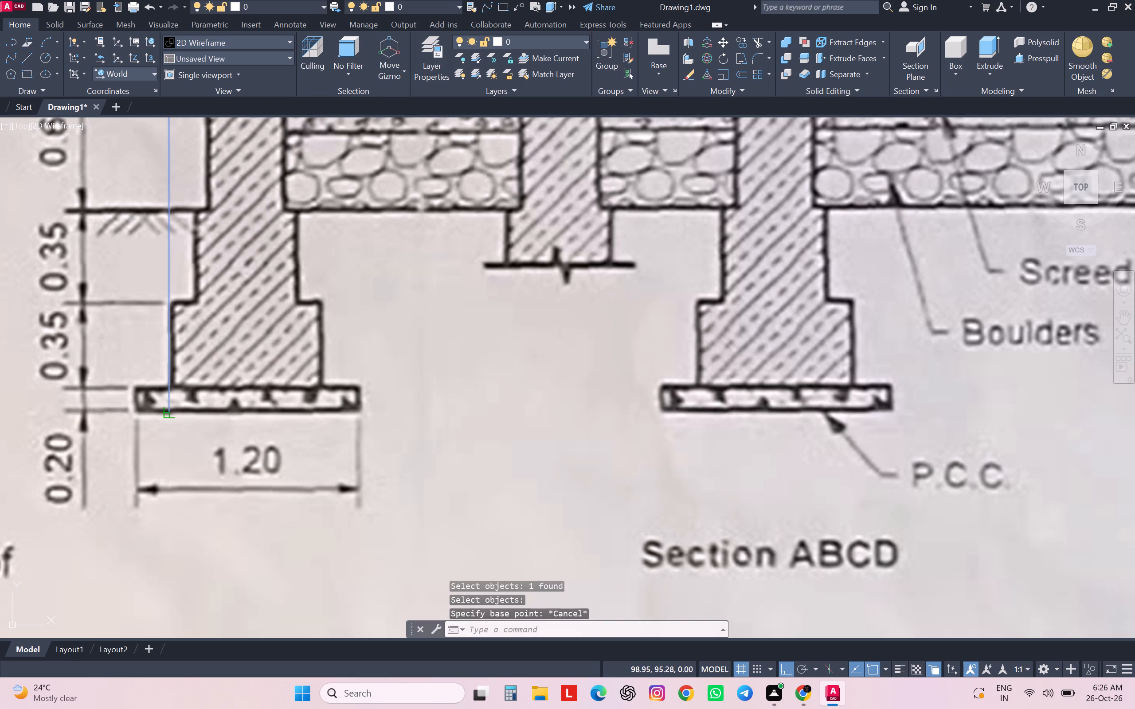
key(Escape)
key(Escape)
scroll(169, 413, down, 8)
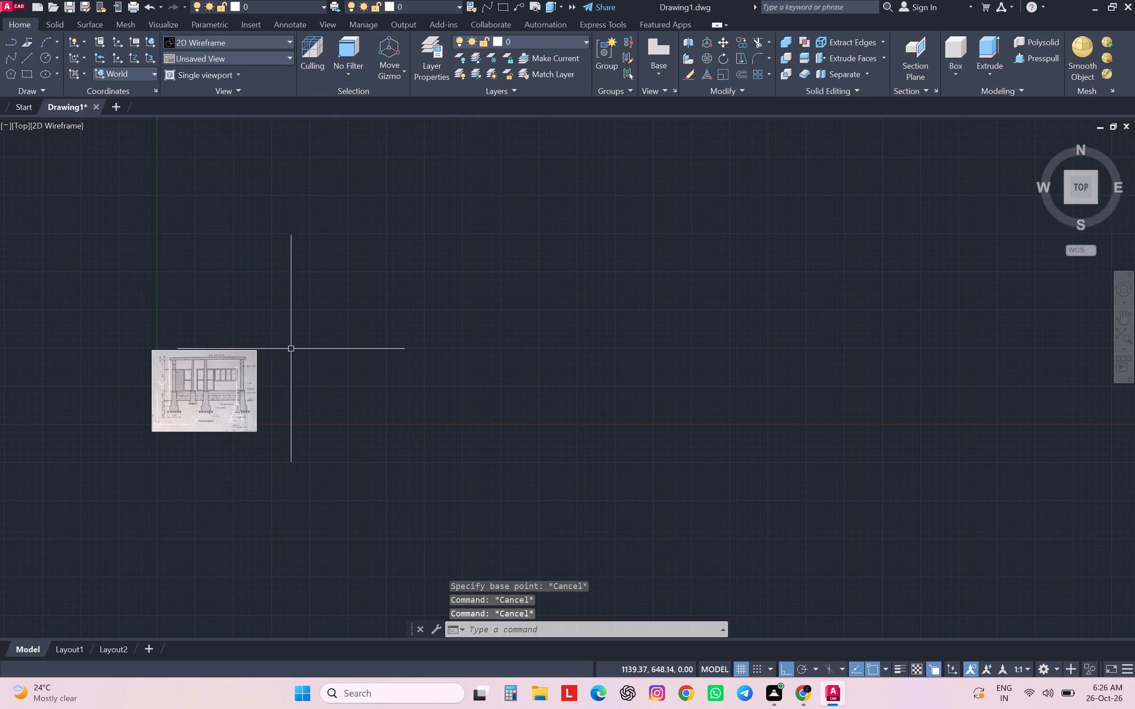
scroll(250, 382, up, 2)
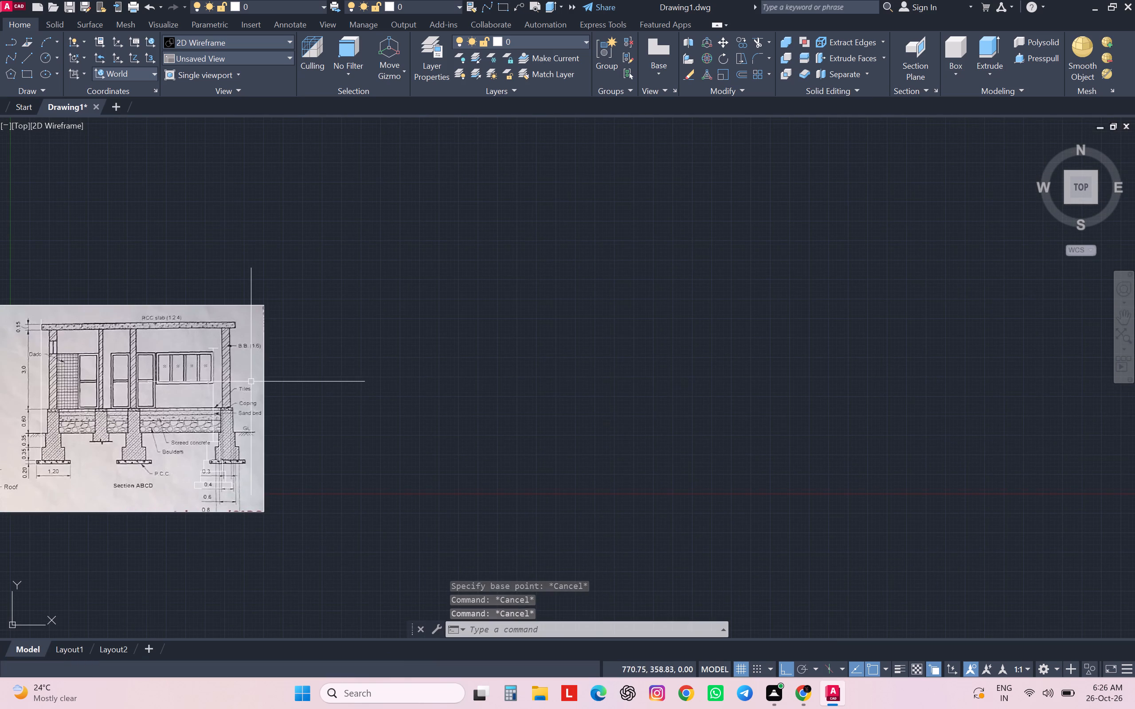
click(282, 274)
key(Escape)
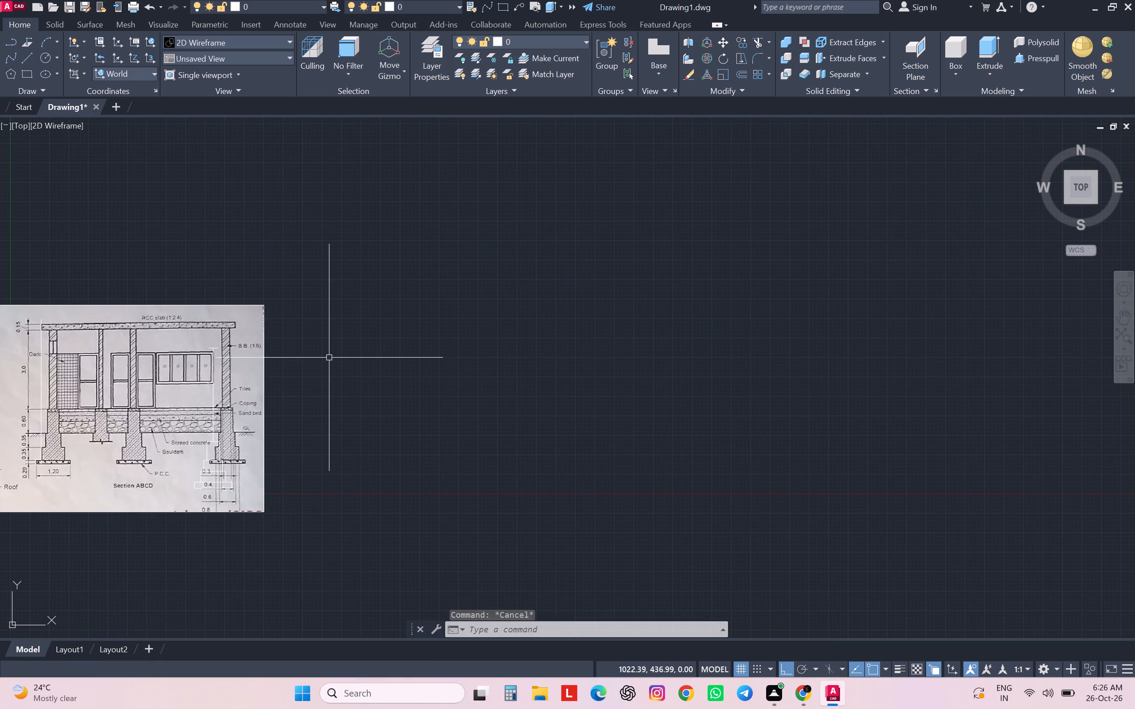
Scale the reference image up freehand about the 465 line's lower end until the pictured roof slab's top meets the line's upper end.
scroll(311, 367, down, 2)
scroll(220, 394, up, 2)
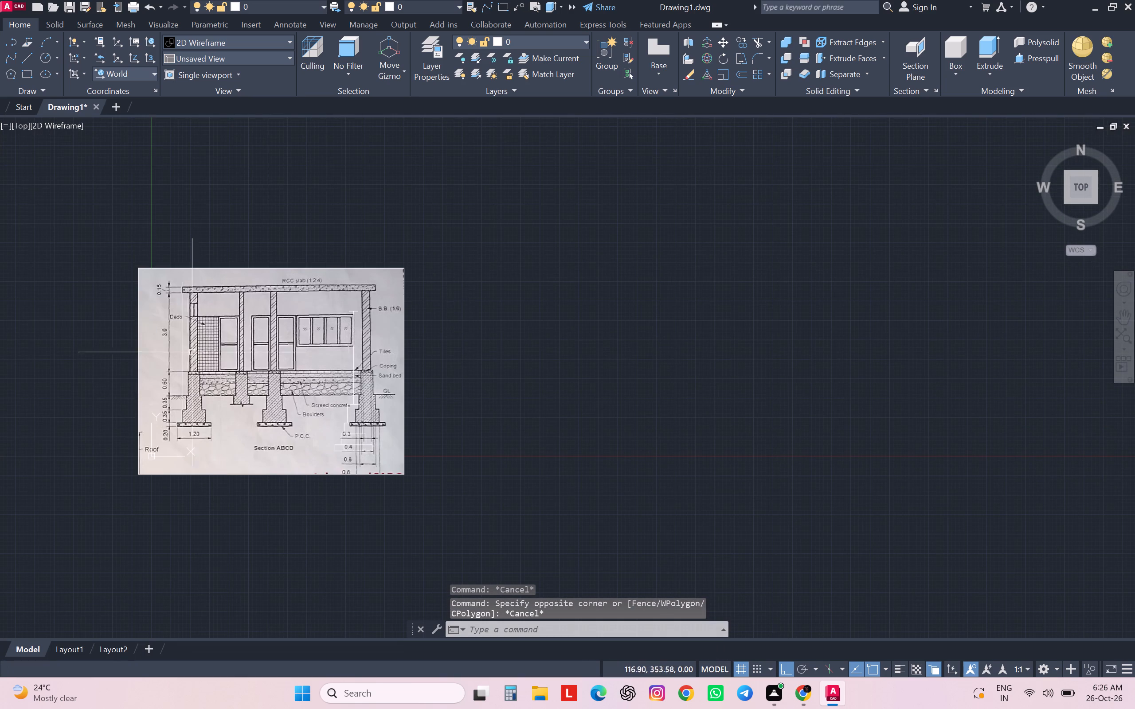
click(230, 263)
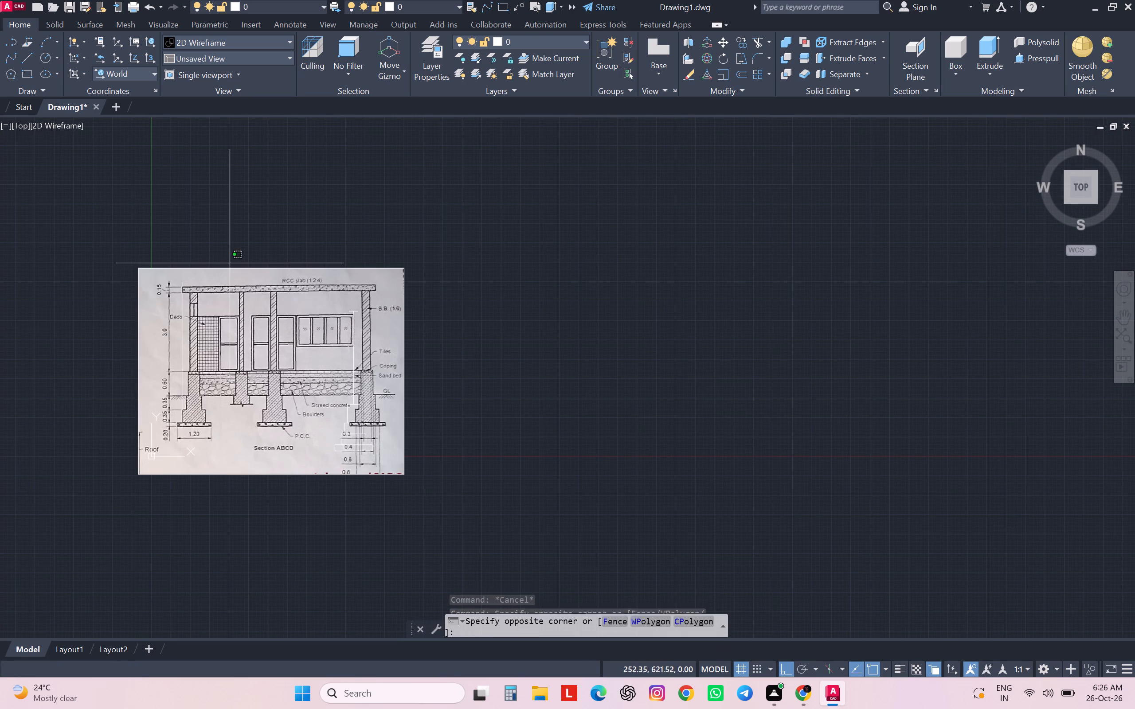
click(221, 287)
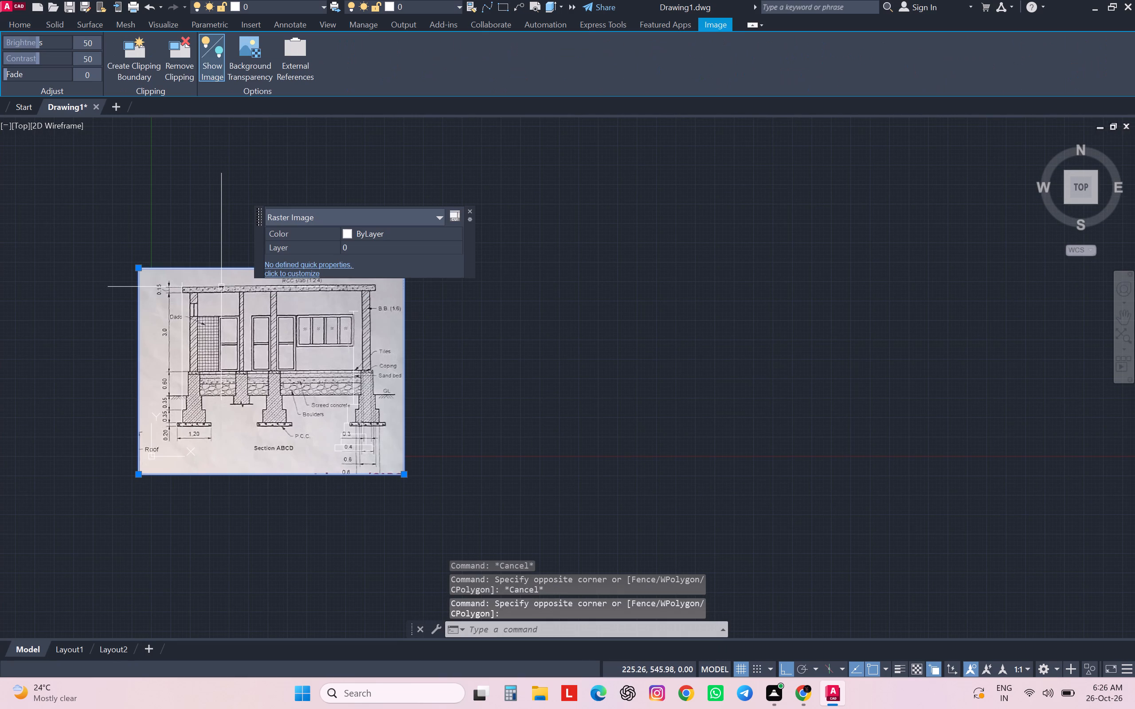
text(sc)
key(Return)
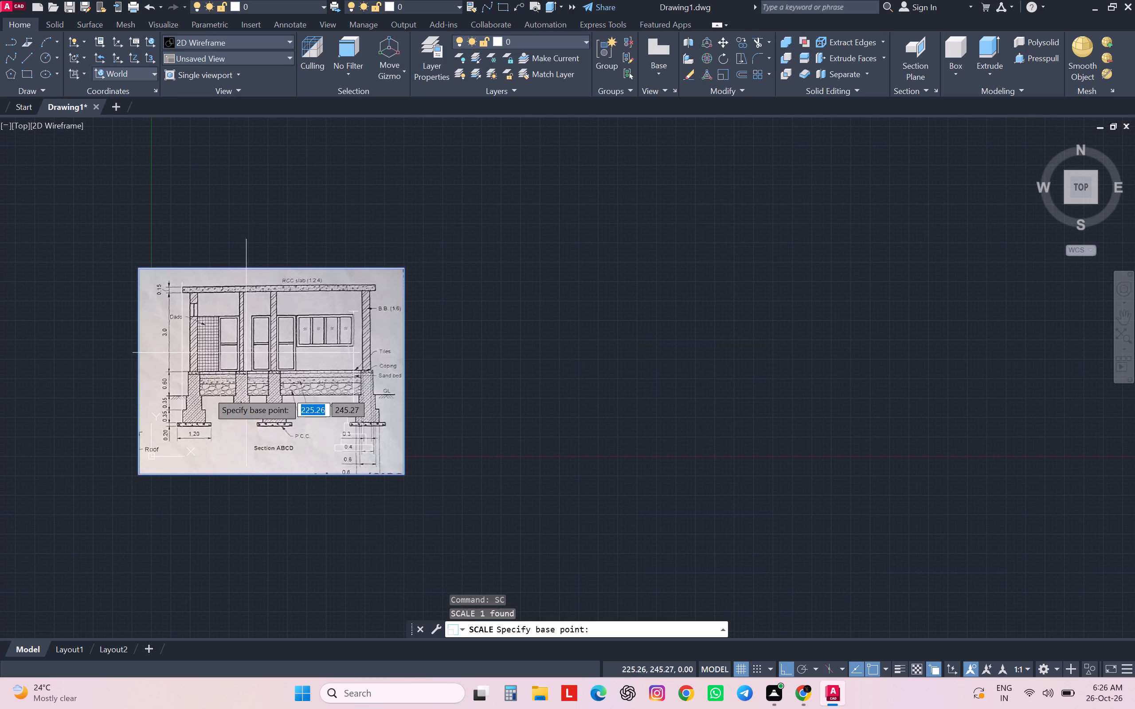
scroll(182, 424, up, 3)
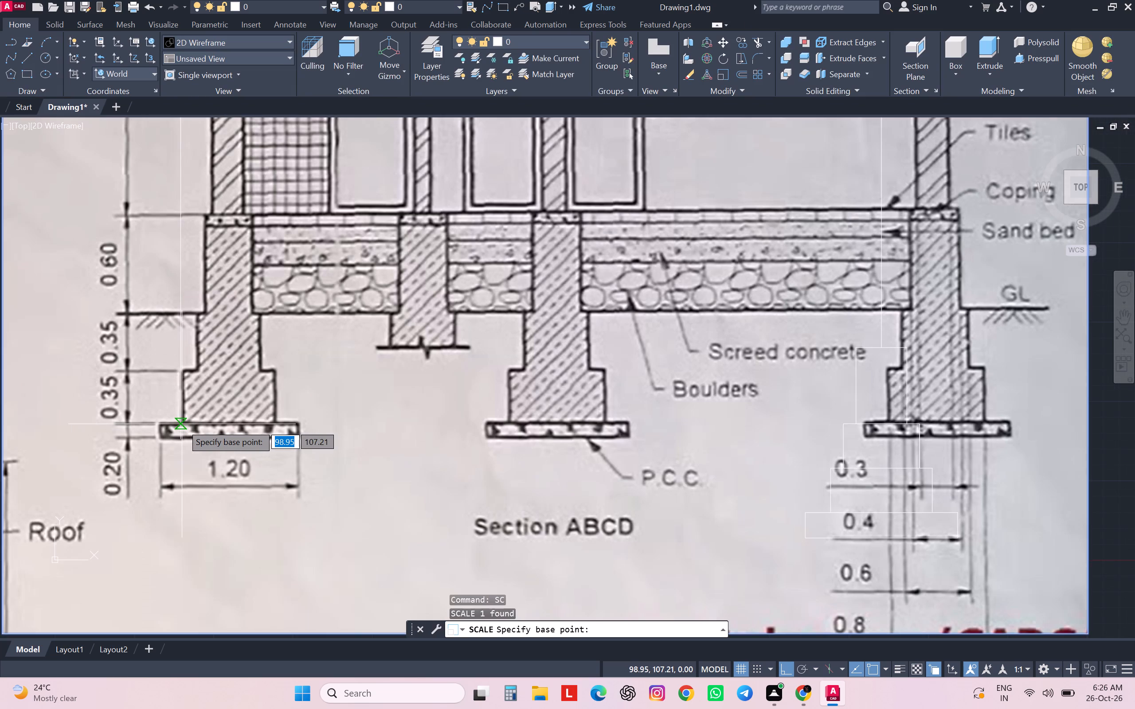
click(182, 440)
scroll(182, 440, down, 3)
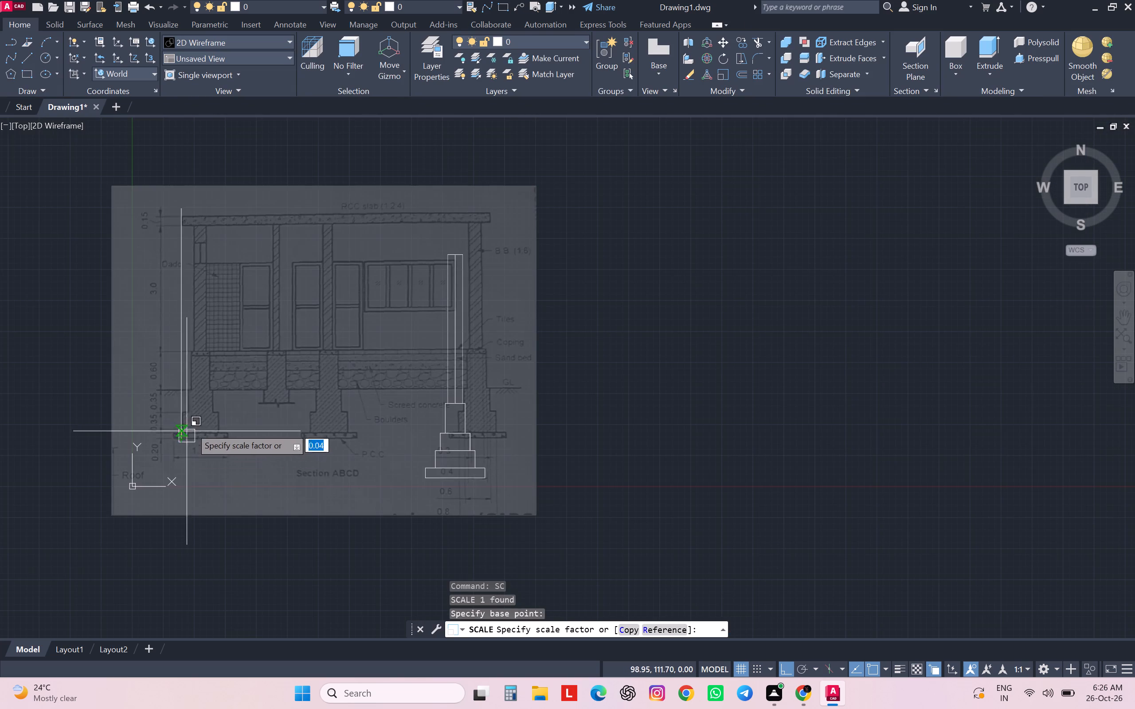
click(400, 307)
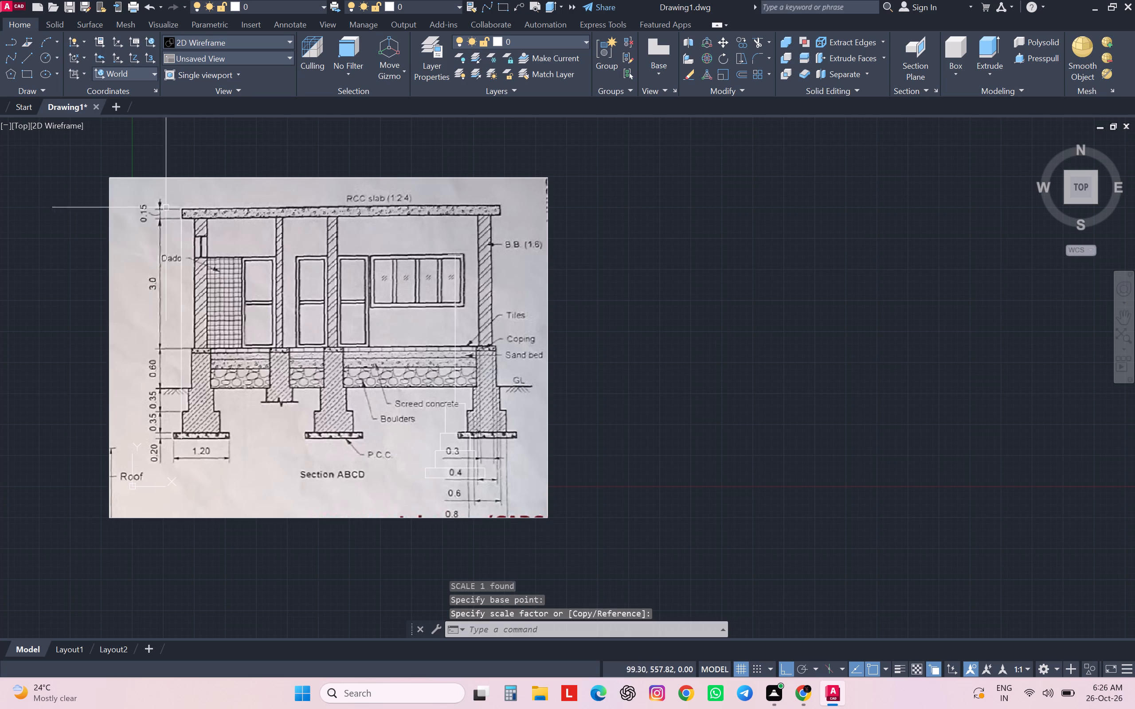
scroll(184, 210, up, 3)
scroll(184, 210, down, 5)
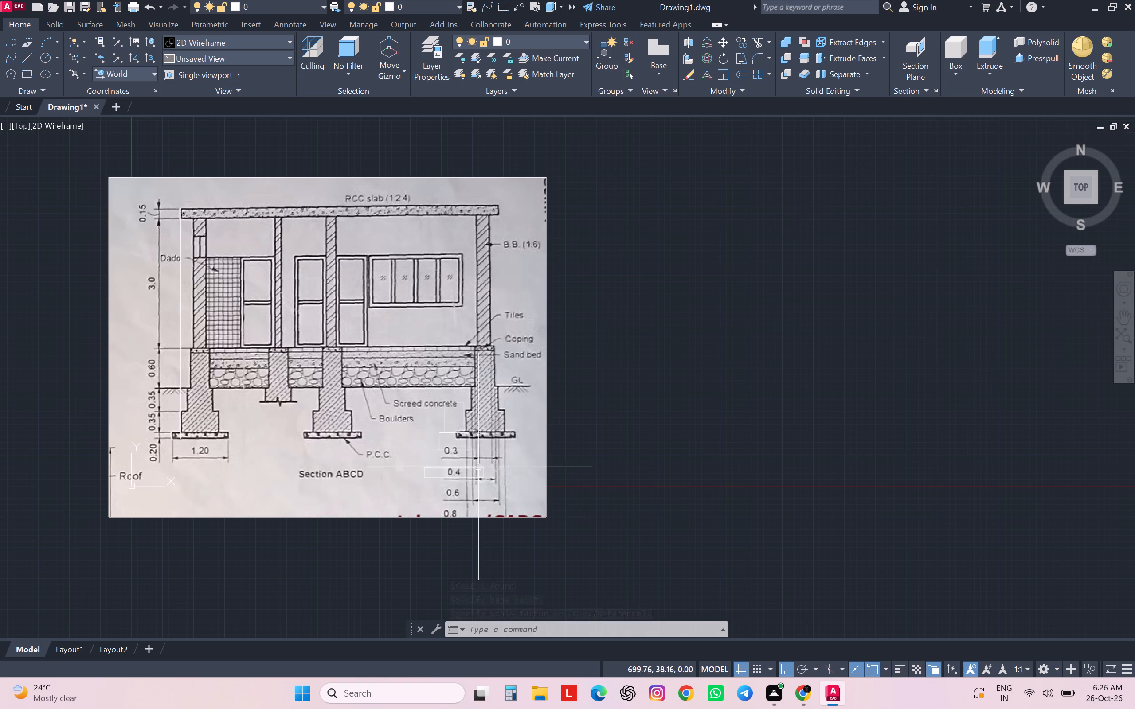
Move the drawn footing and wall about 580 horizontally off the reference image into the empty space to its right.
click(421, 222)
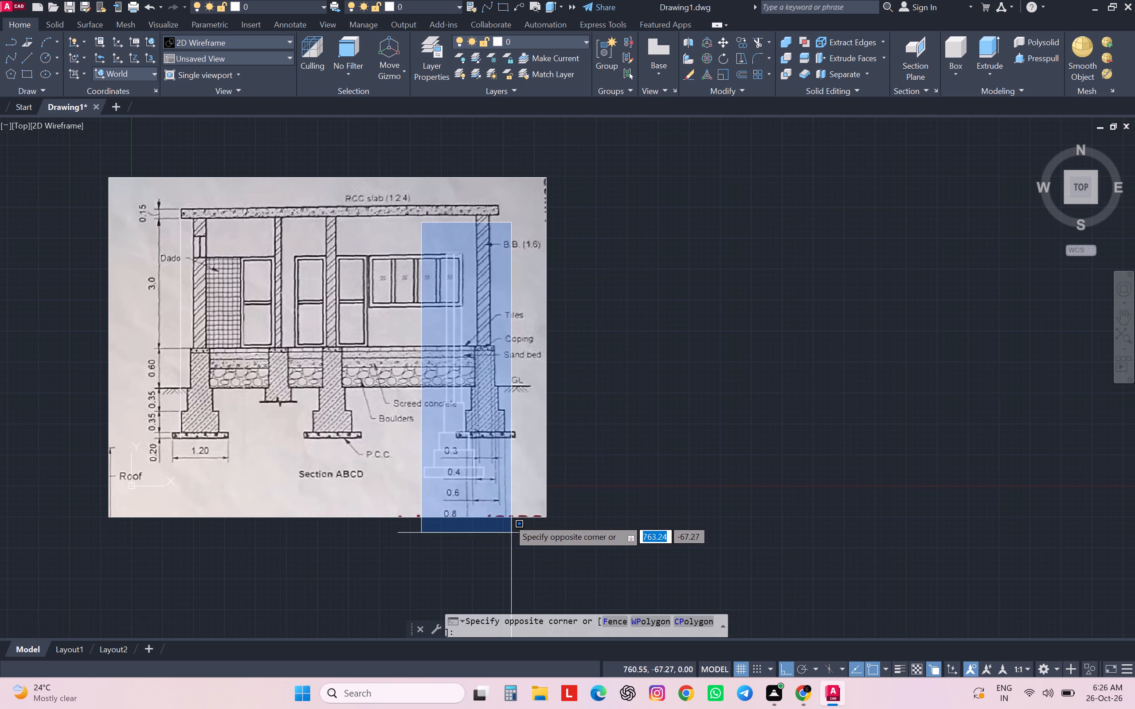
click(508, 507)
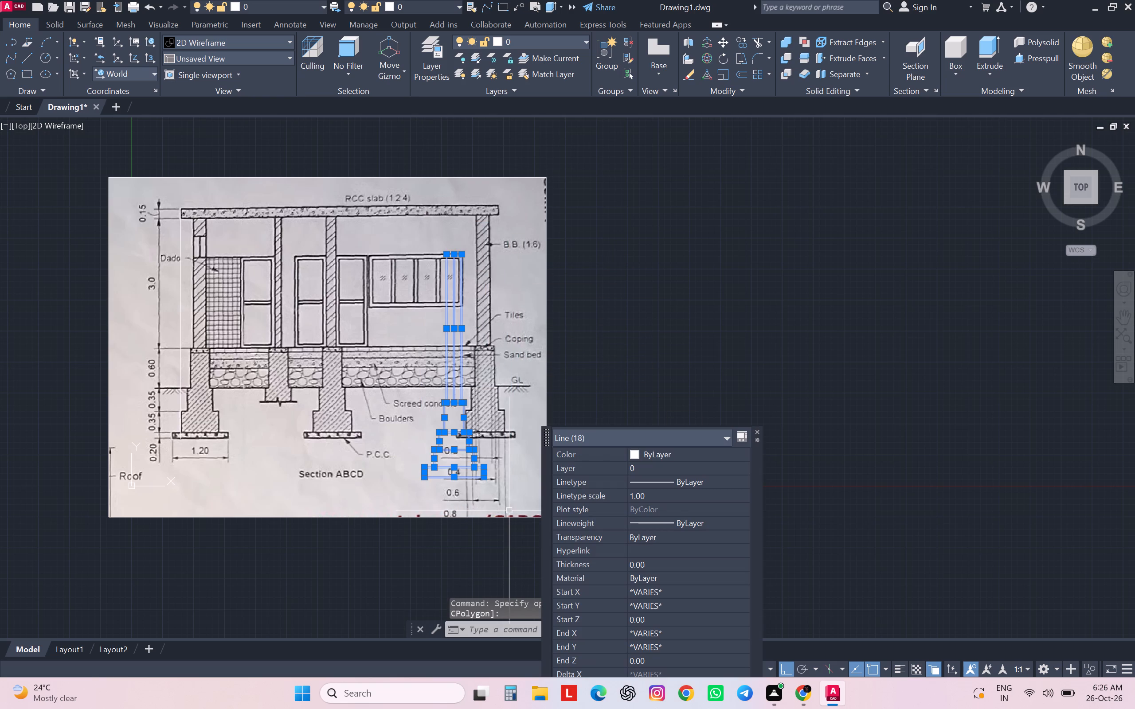
key(m)
key(Return)
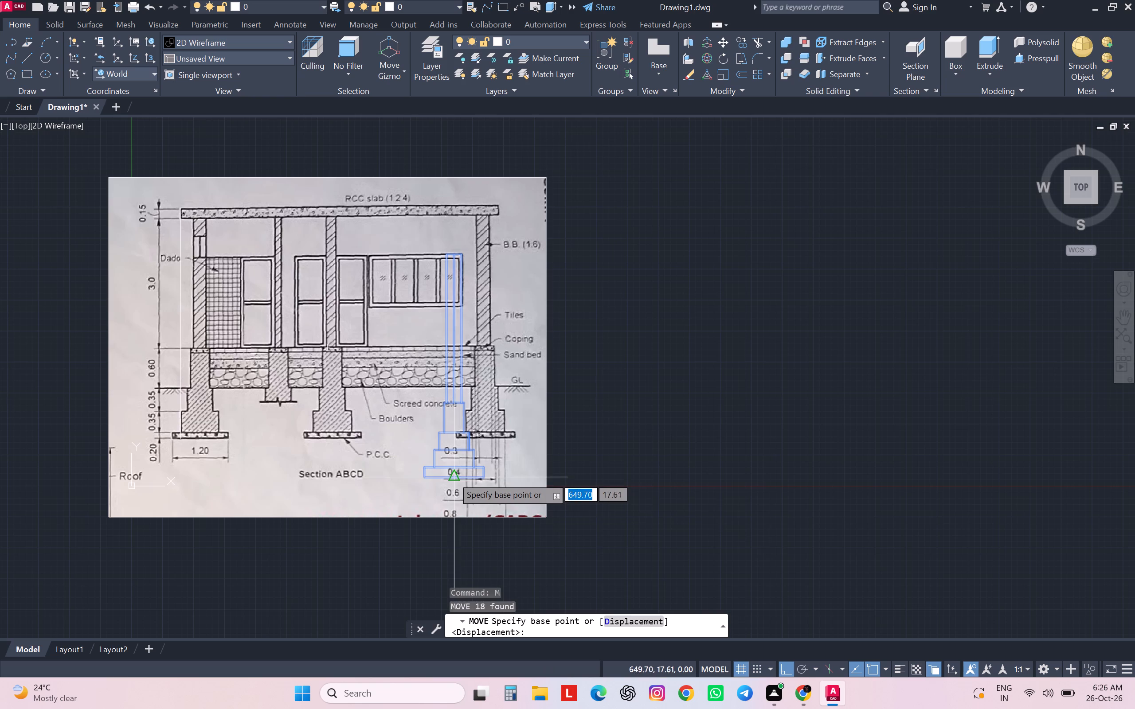
click(453, 477)
click(740, 465)
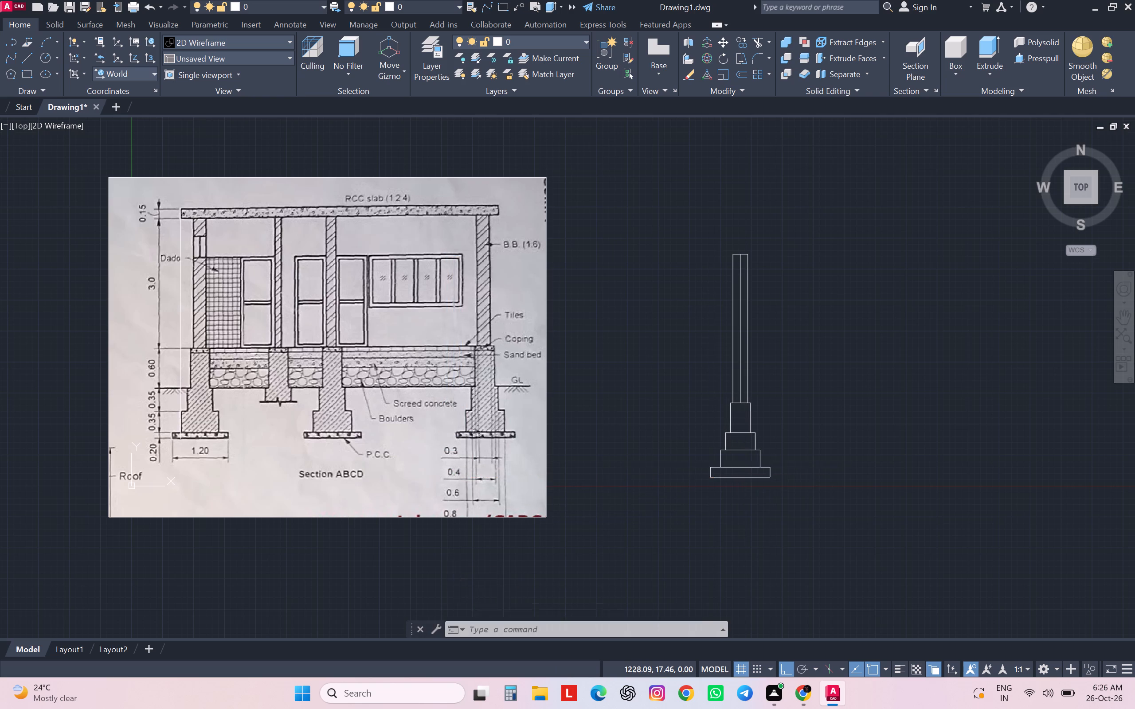
key(Escape)
key(Escape)
key(Escape)
key(Escape)
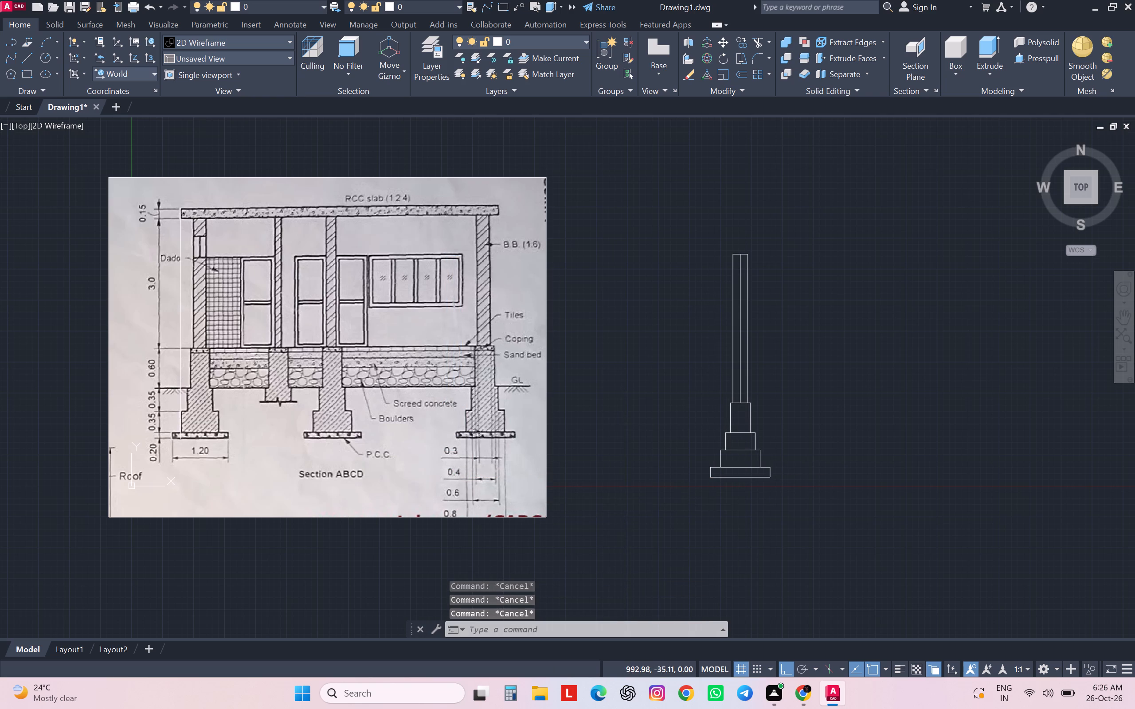
key(Escape)
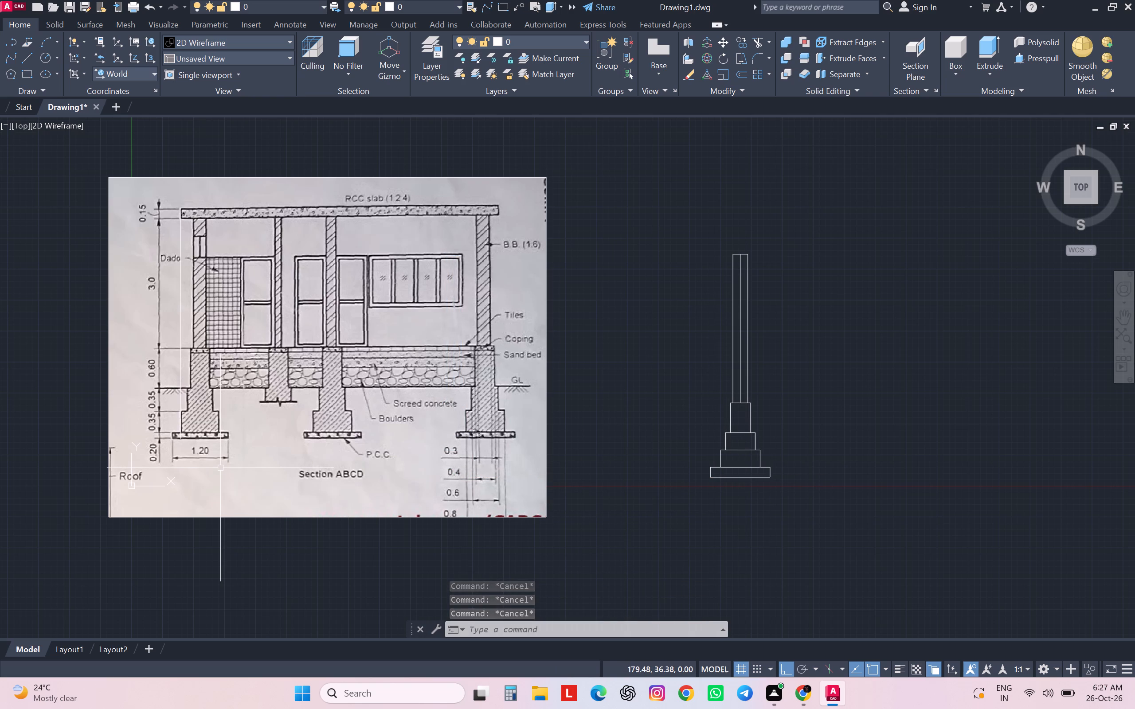
Draw a vertical line about 20.5 long down the right end of the RCC slab on the reference image.
key(l)
key(Return)
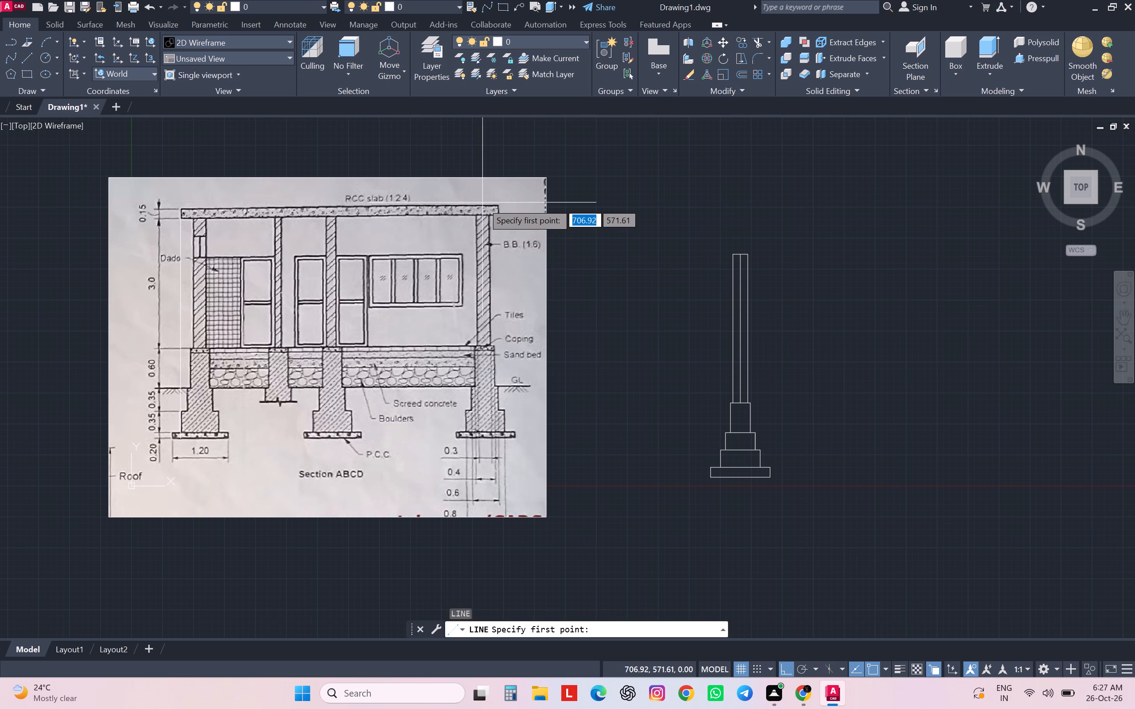
scroll(499, 205, up, 3)
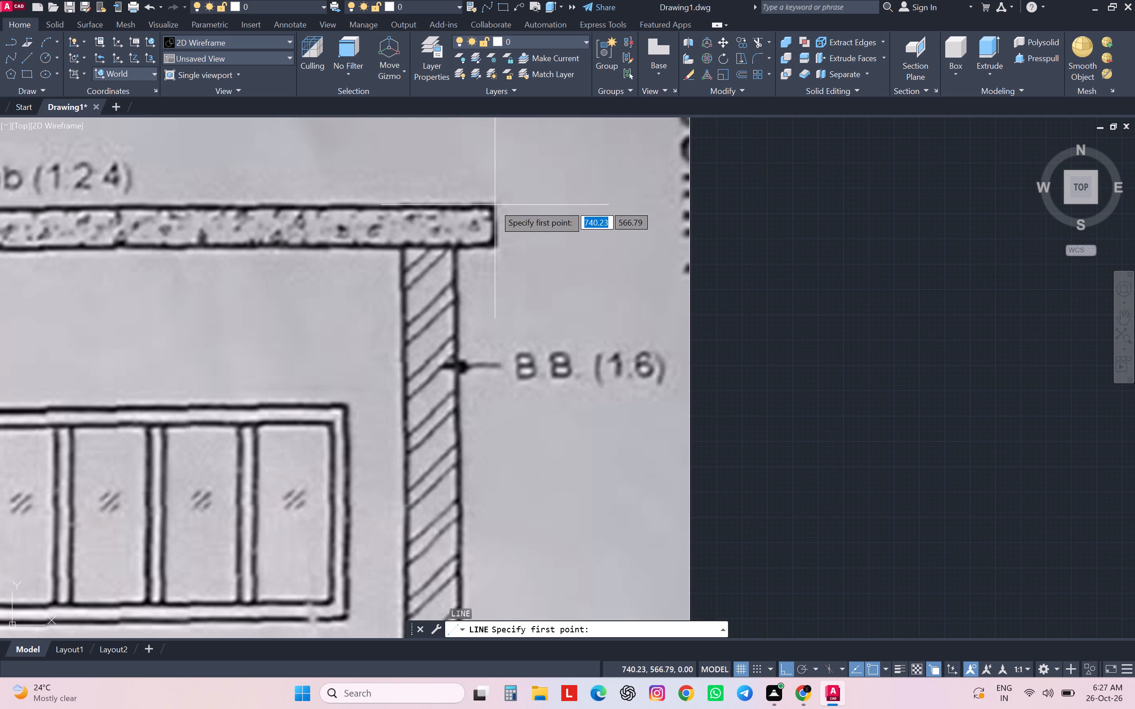
click(494, 205)
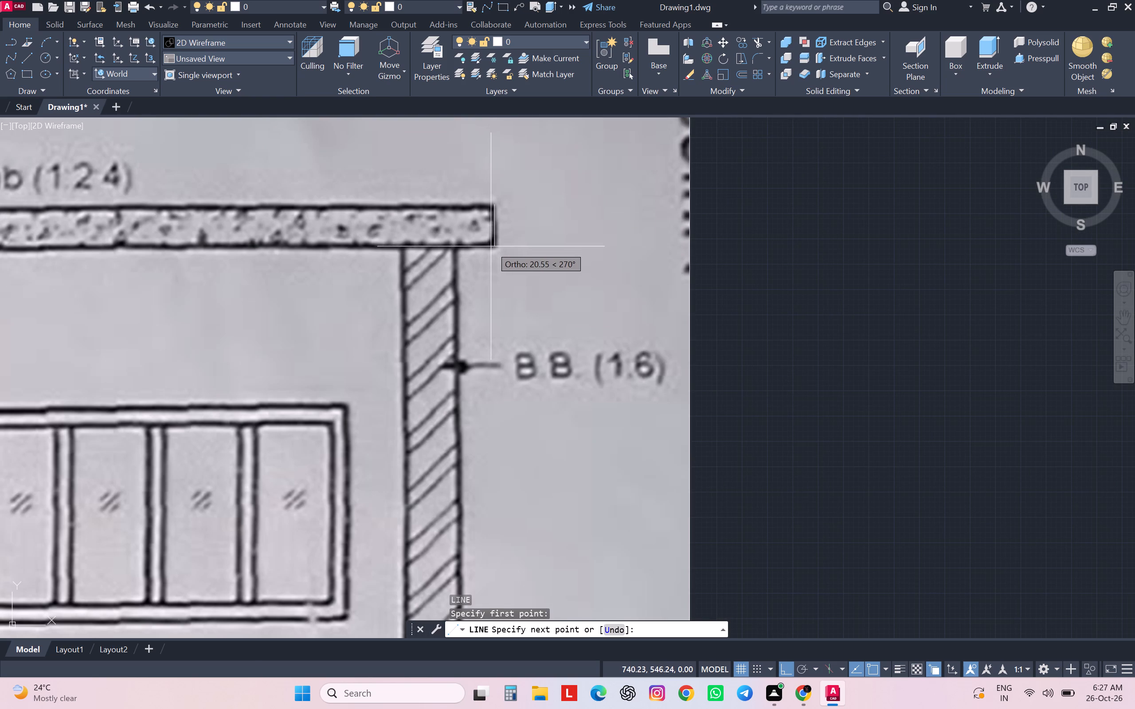
click(491, 246)
key(Escape)
key(Escape)
key(Escape)
key(Escape)
key(Escape)
key(Escape)
key(Escape)
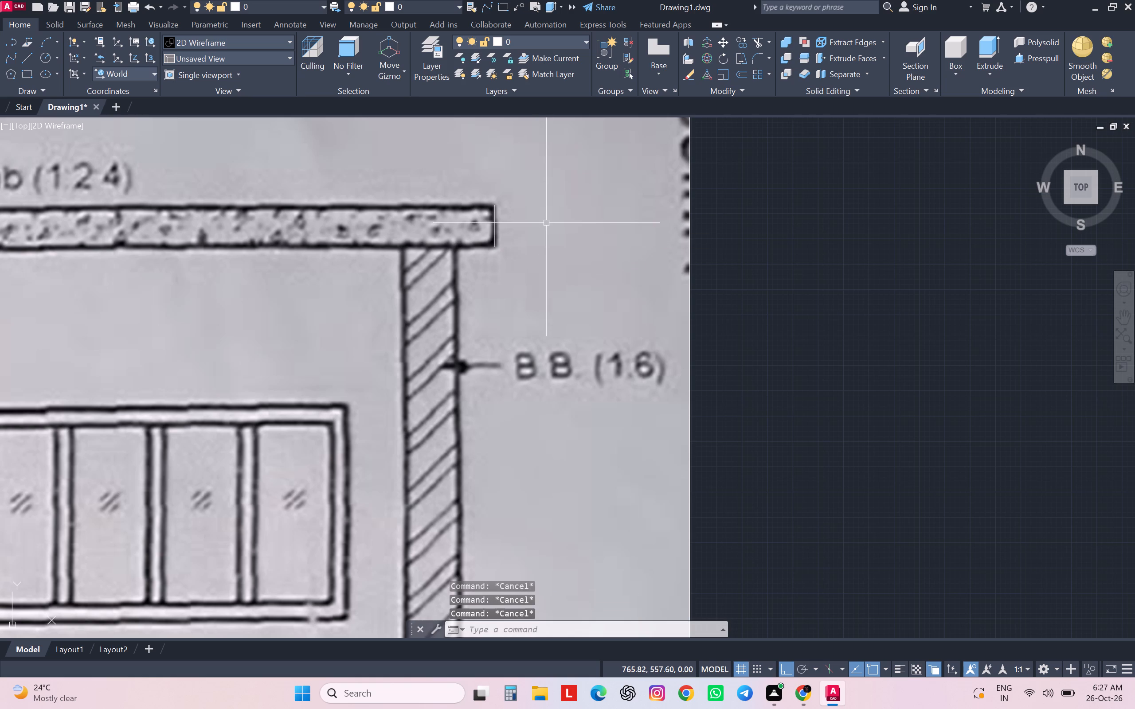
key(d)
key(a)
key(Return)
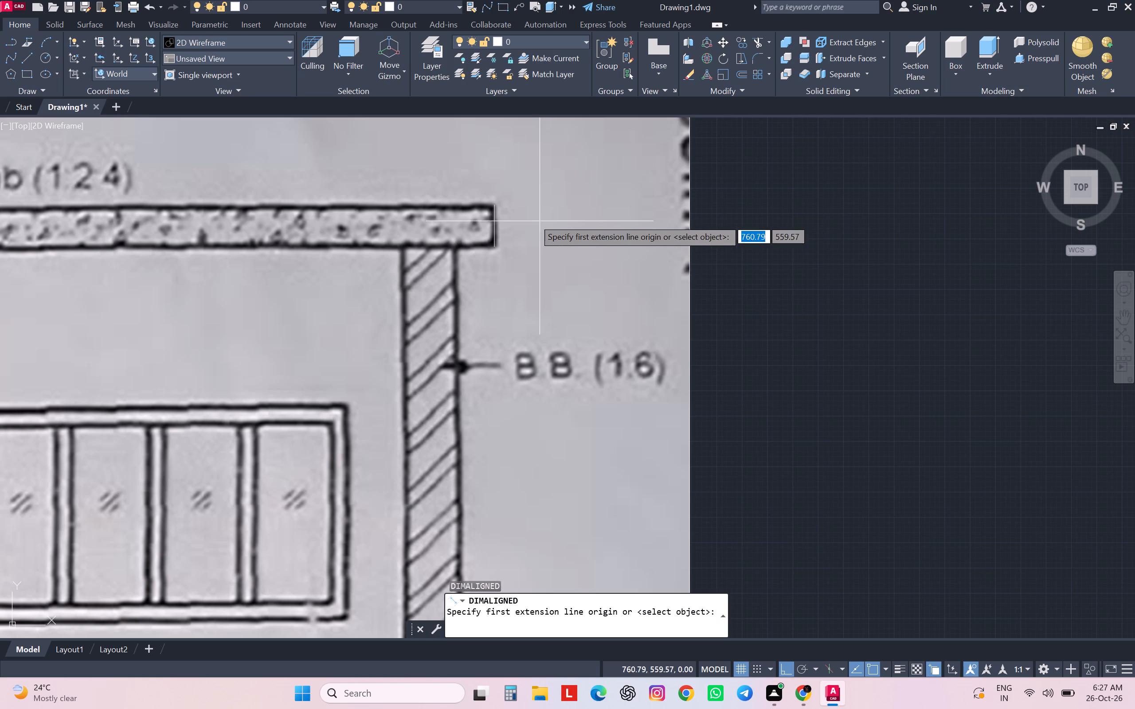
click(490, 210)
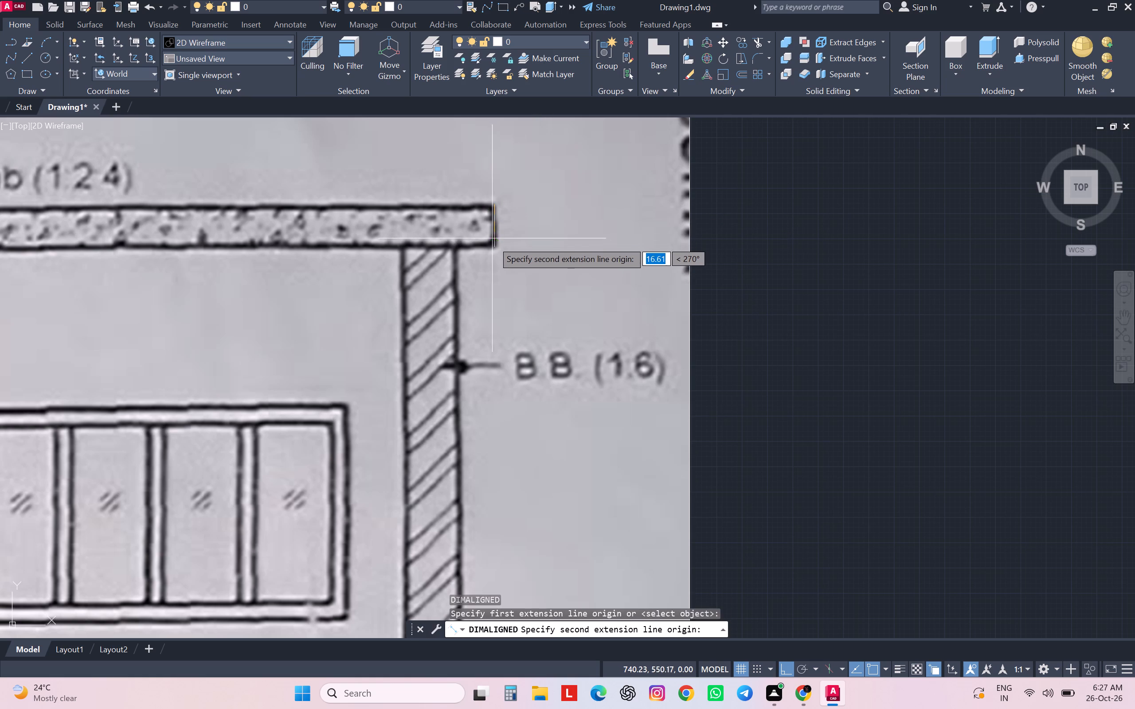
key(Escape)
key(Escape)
Dimension the RCC slab's full length with an aligned dimension above the reference image and read its value.
scroll(552, 245, down, 2)
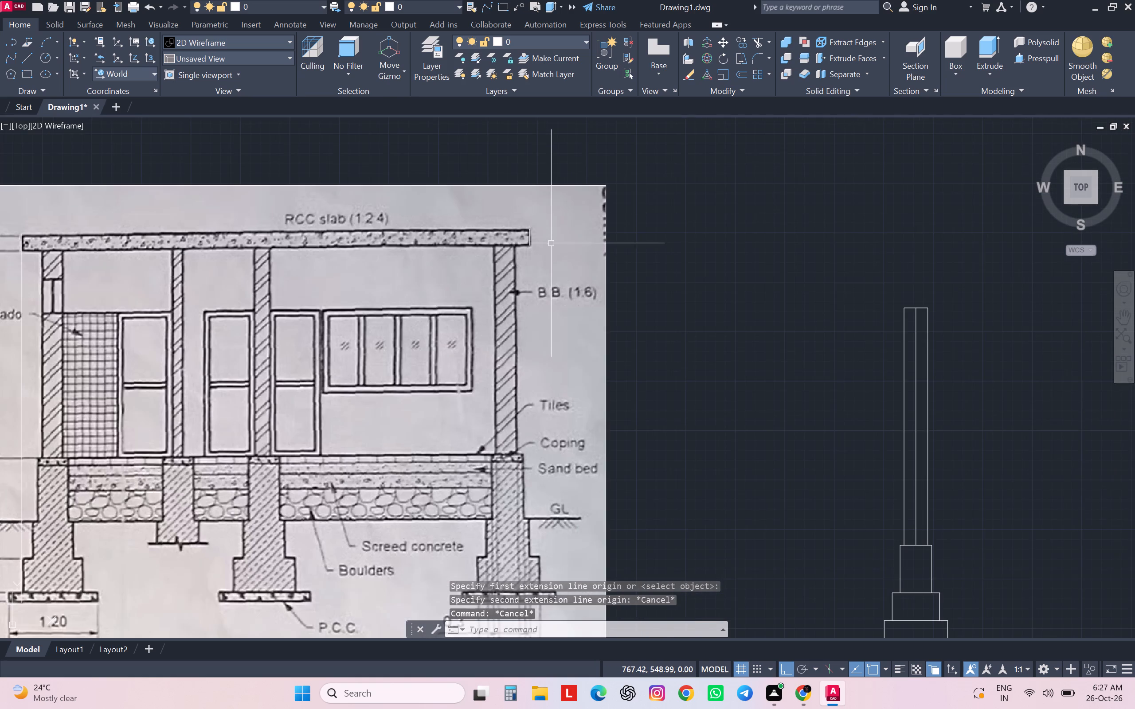
scroll(551, 243, down, 1)
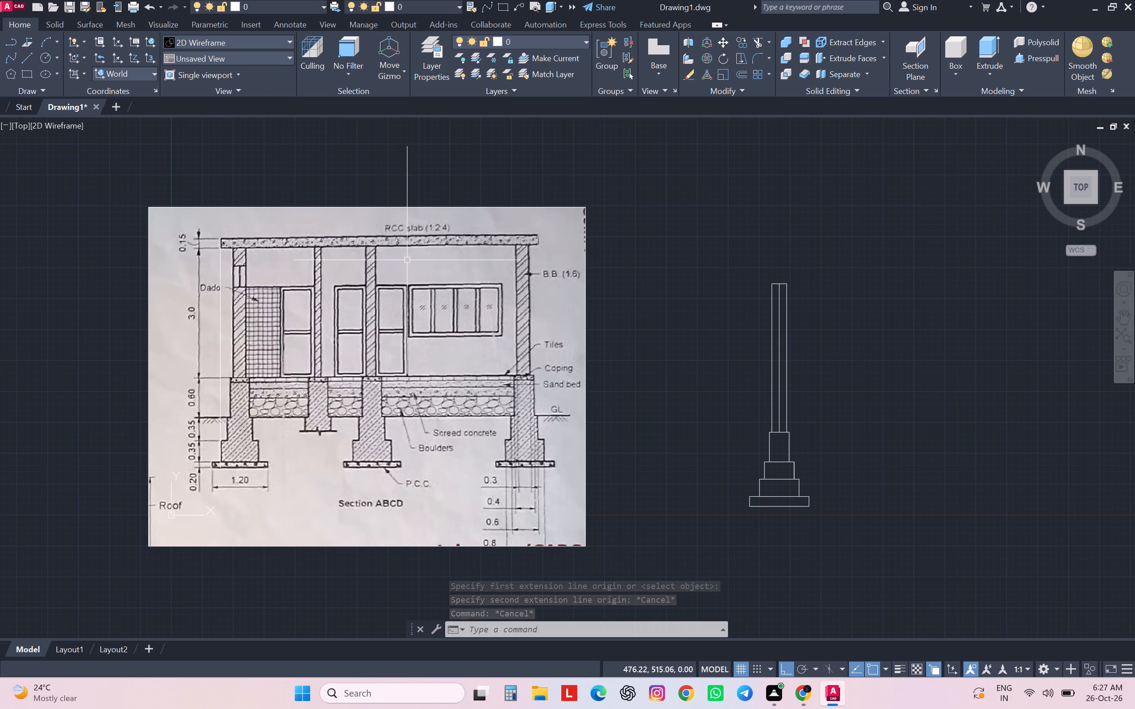
text(da)
key(Return)
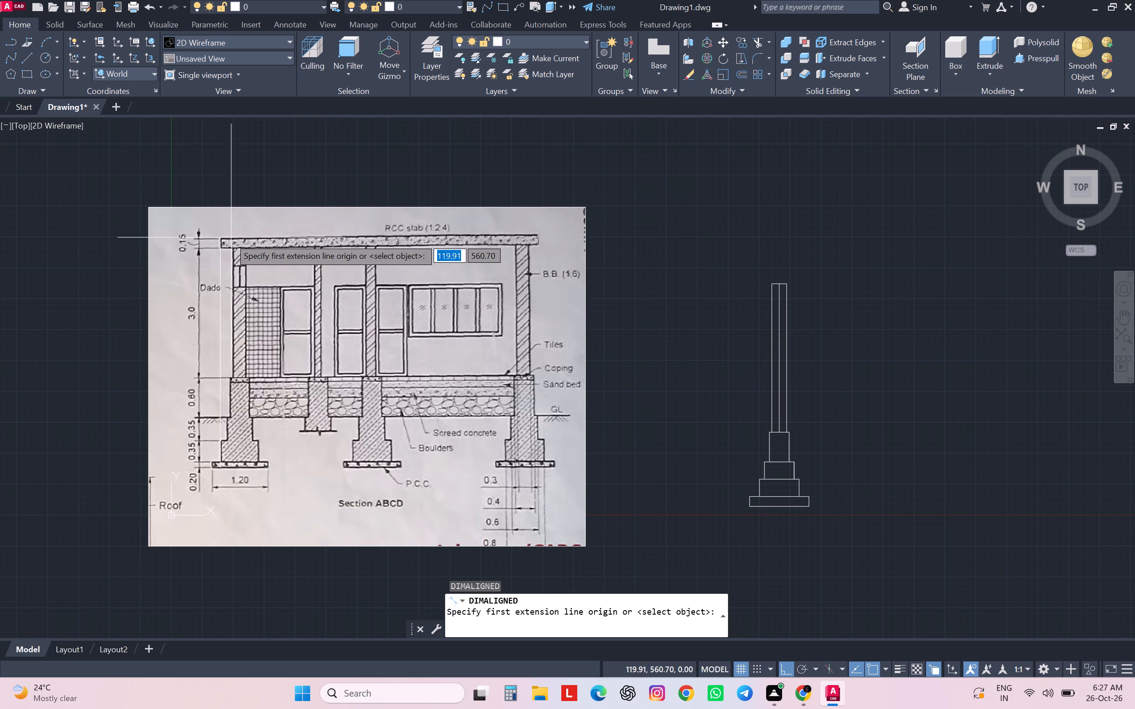
scroll(229, 238, up, 4)
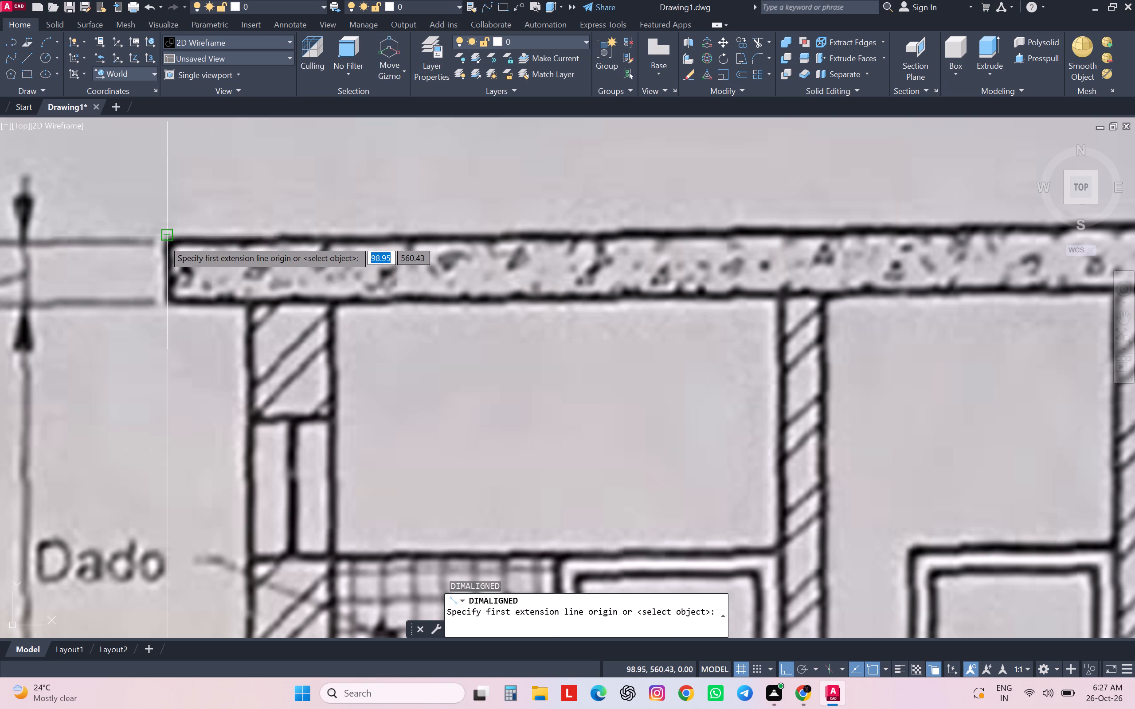
click(164, 240)
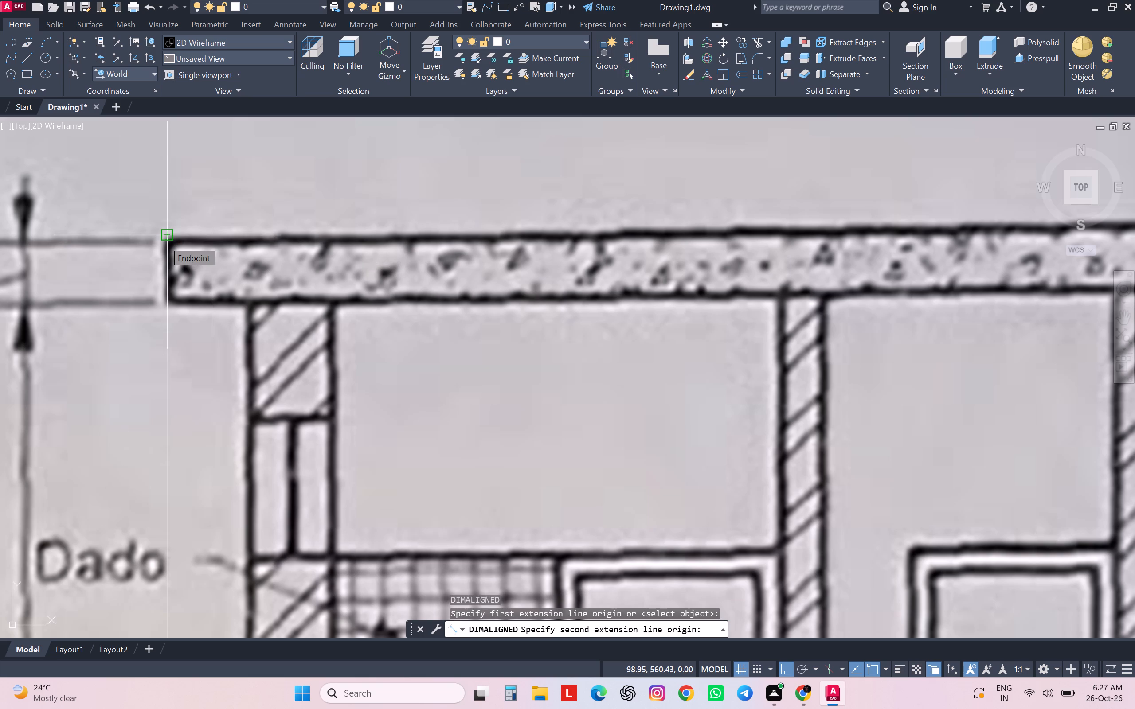
scroll(164, 250, down, 3)
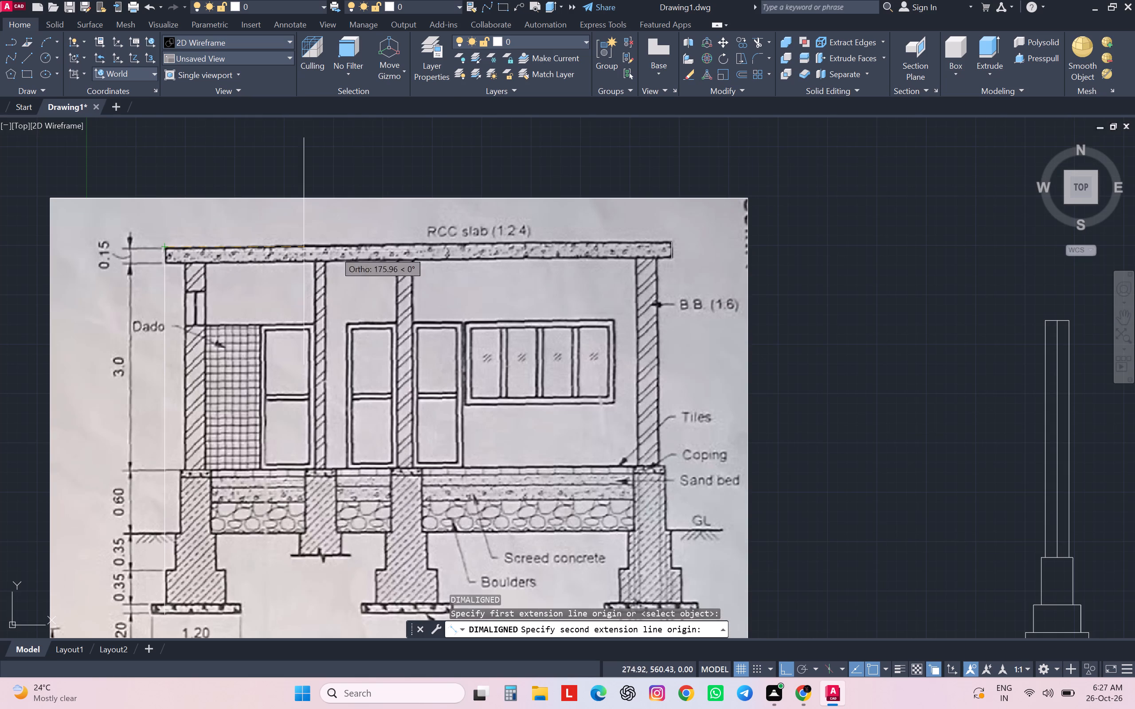
scroll(661, 240, up, 2)
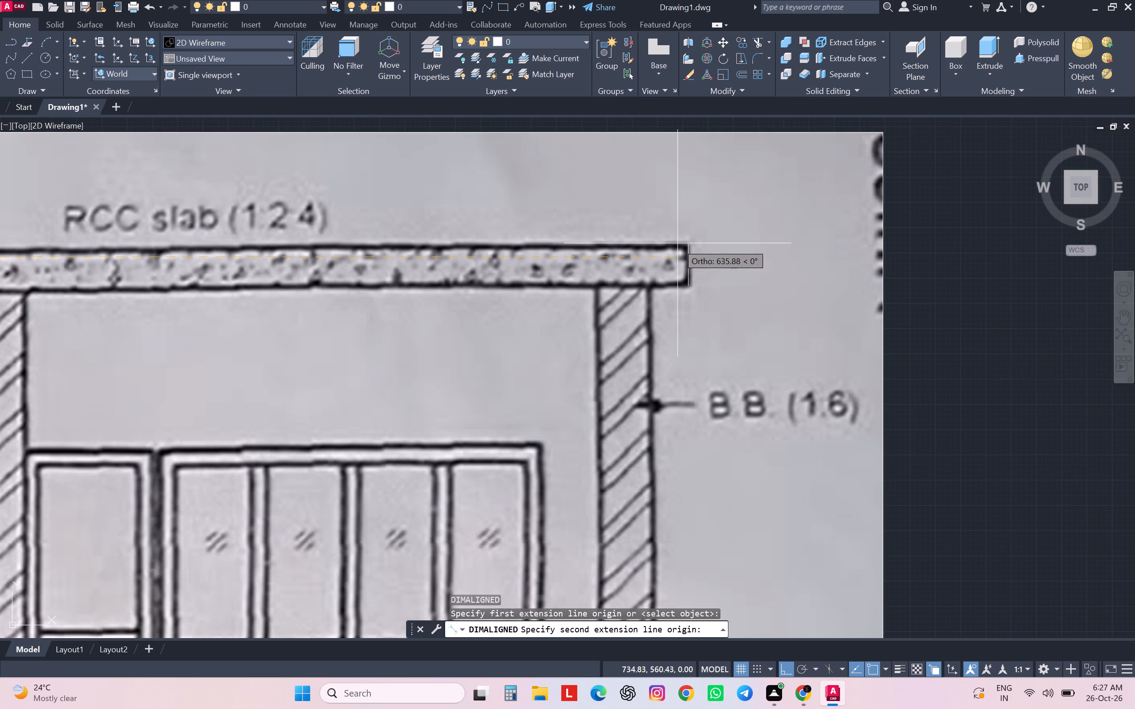
scroll(688, 243, up, 3)
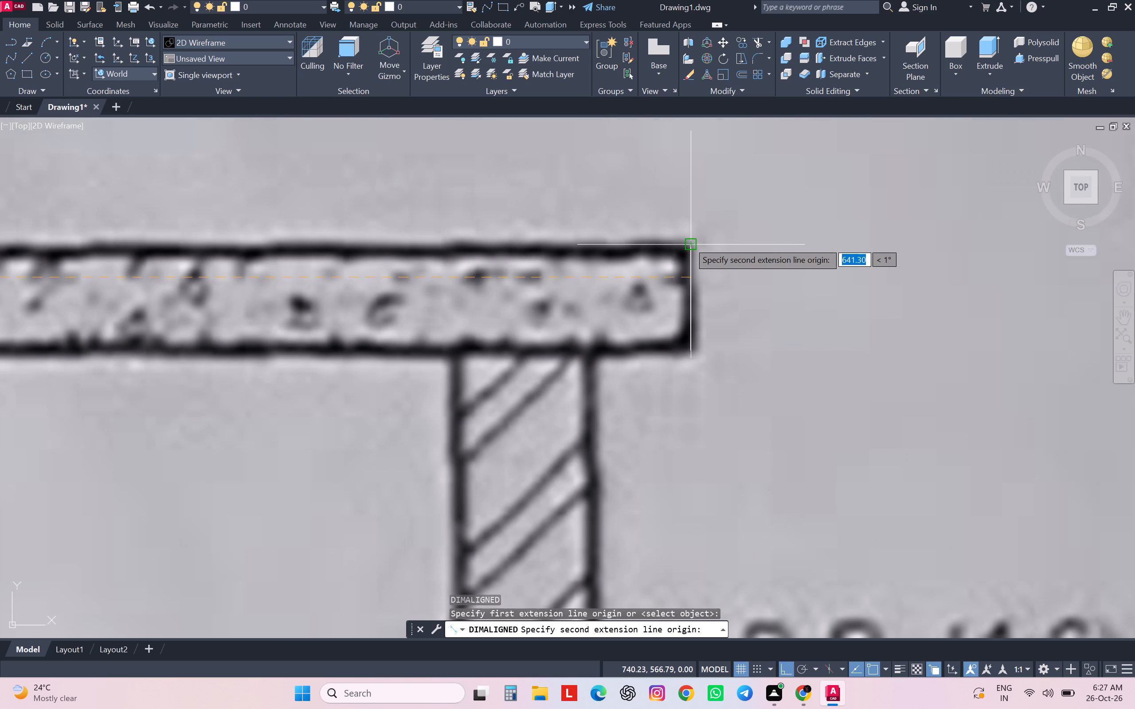
click(689, 242)
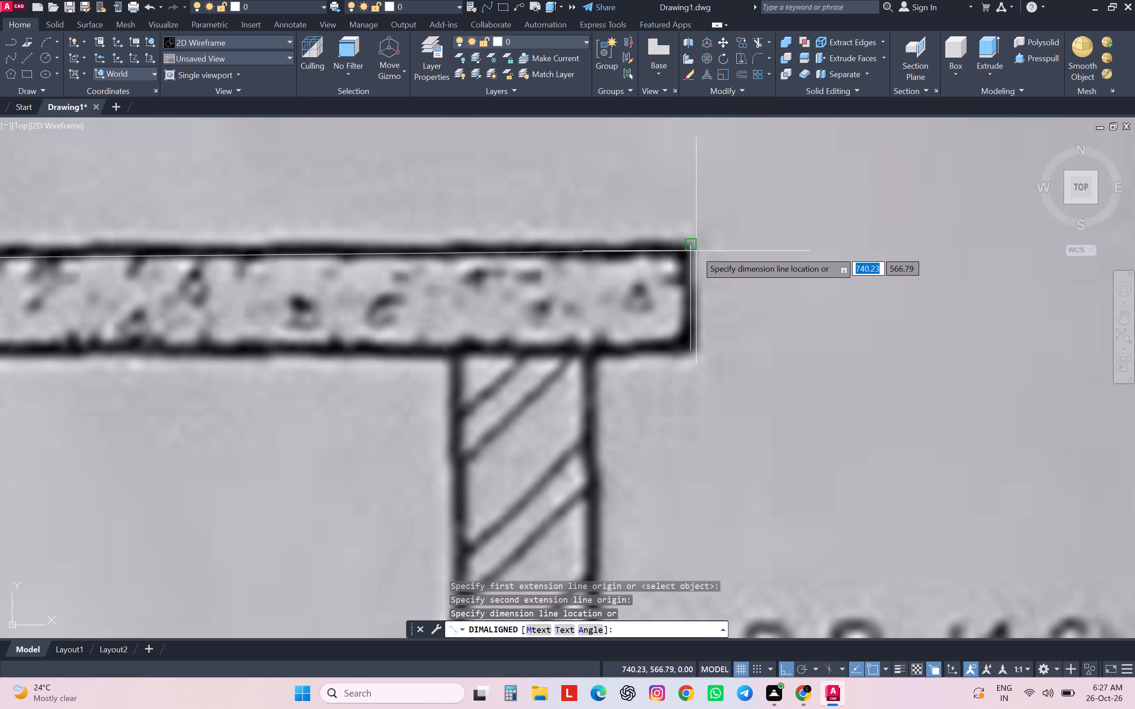
scroll(612, 257, down, 2)
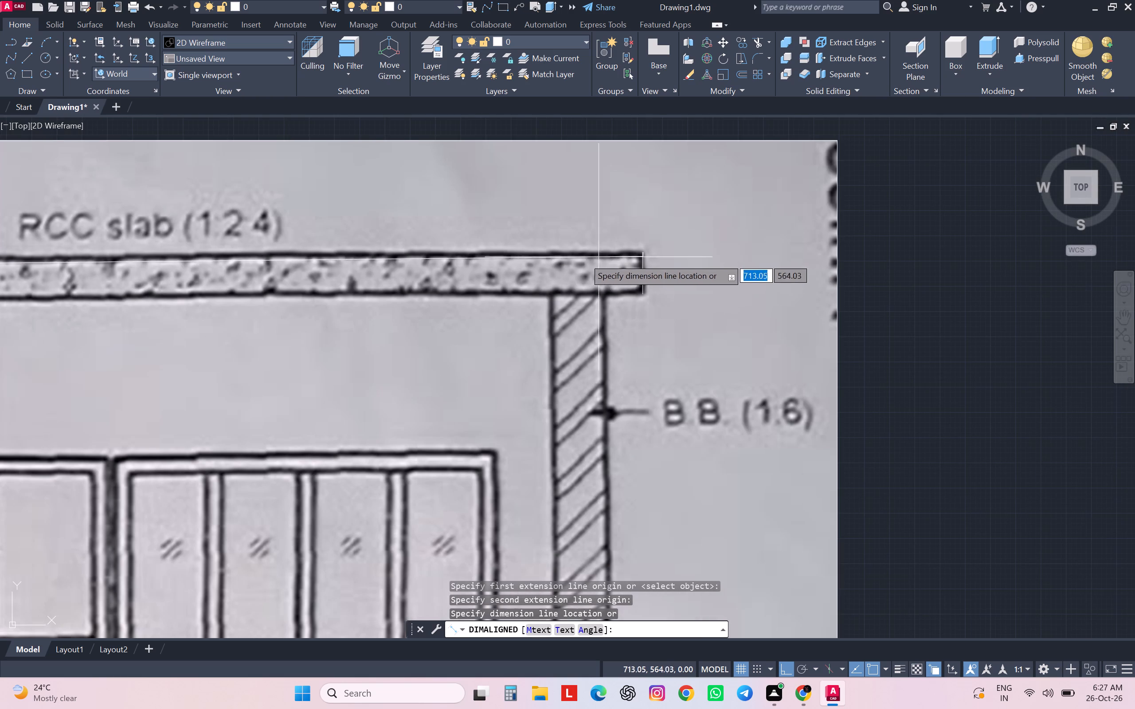
scroll(546, 227, down, 2)
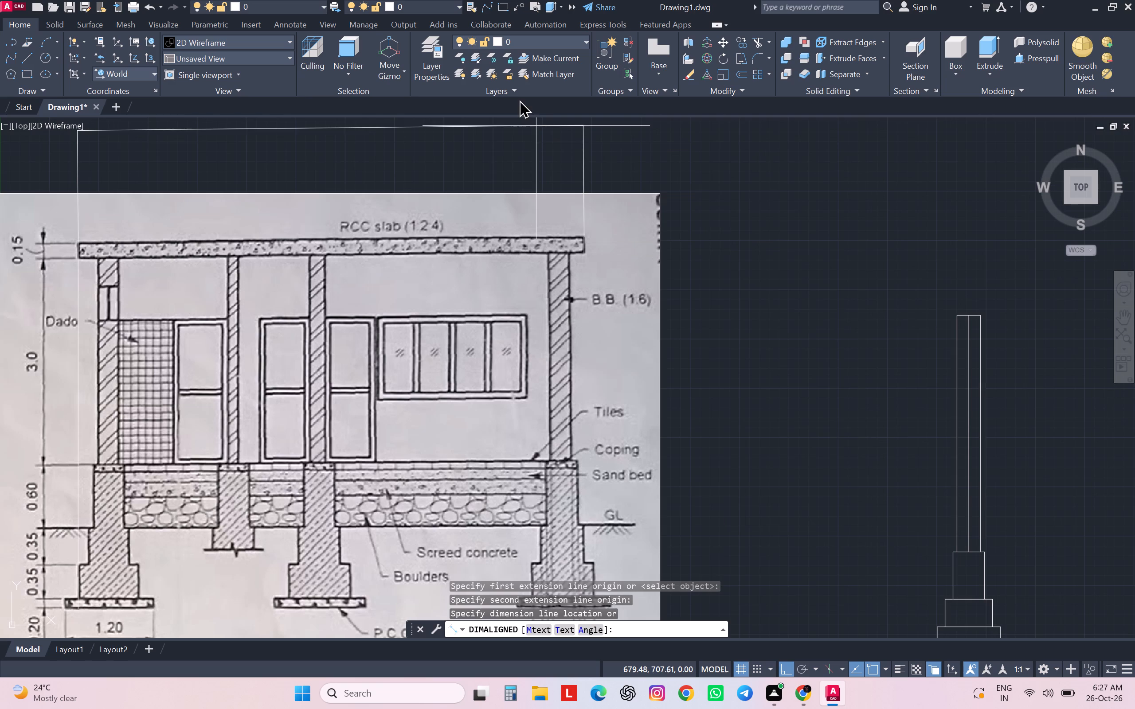
click(355, 155)
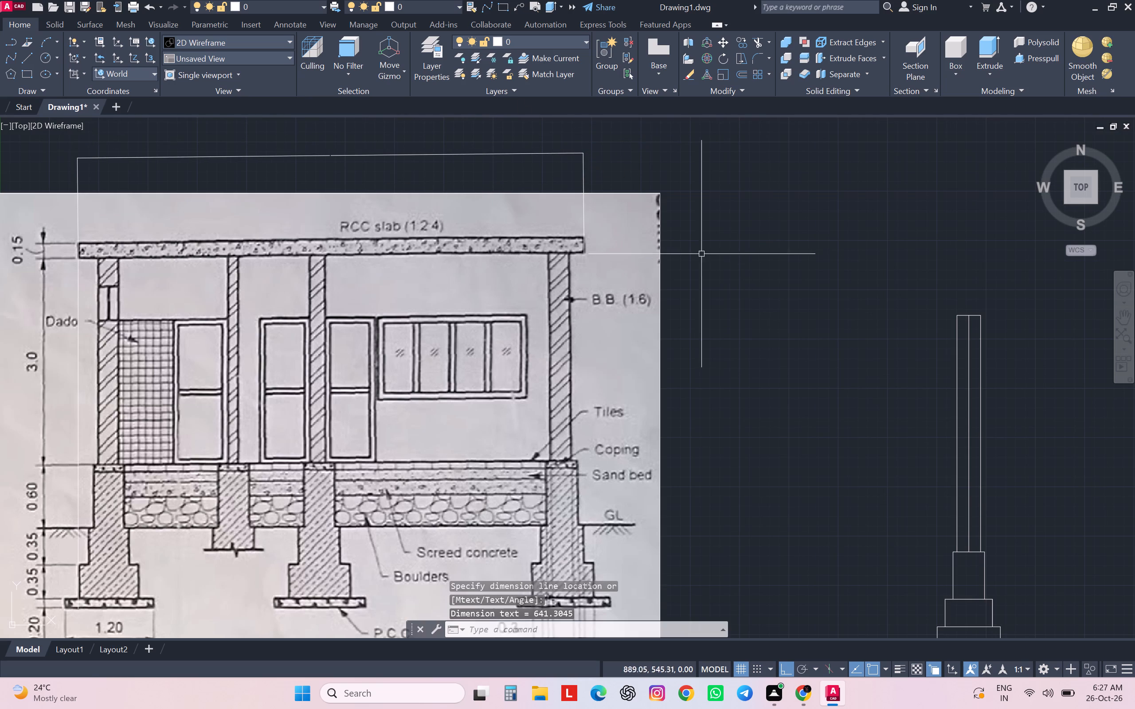
scroll(330, 152, up, 6)
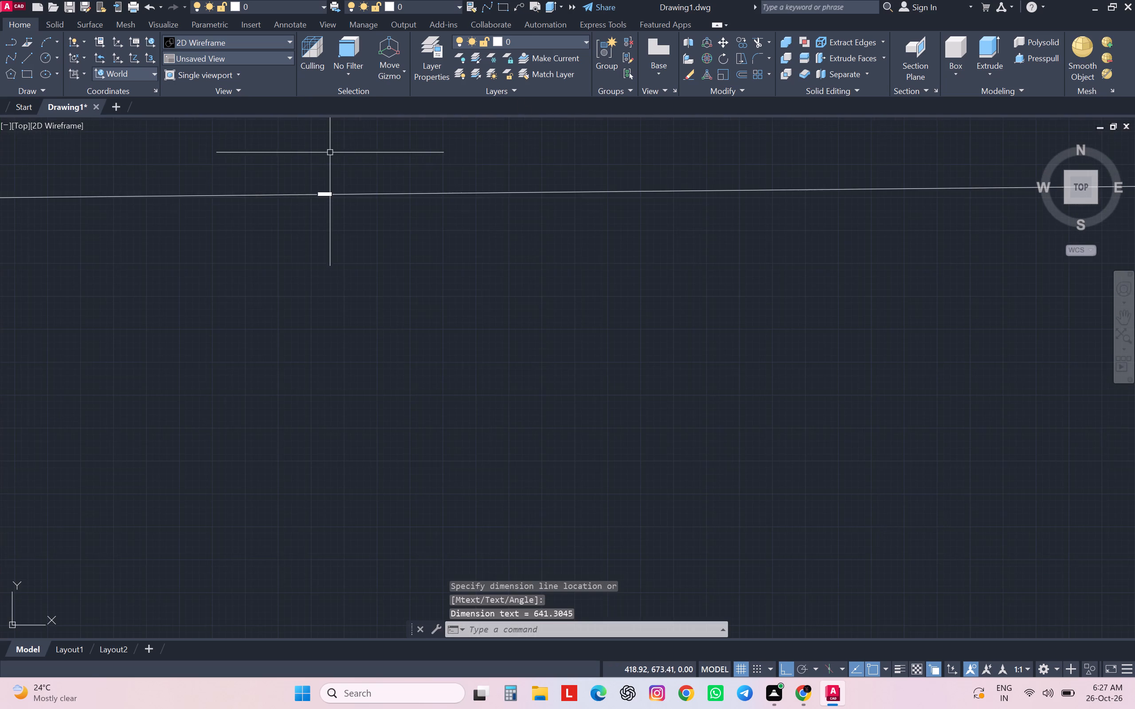
scroll(321, 187, up, 4)
scroll(335, 191, down, 2)
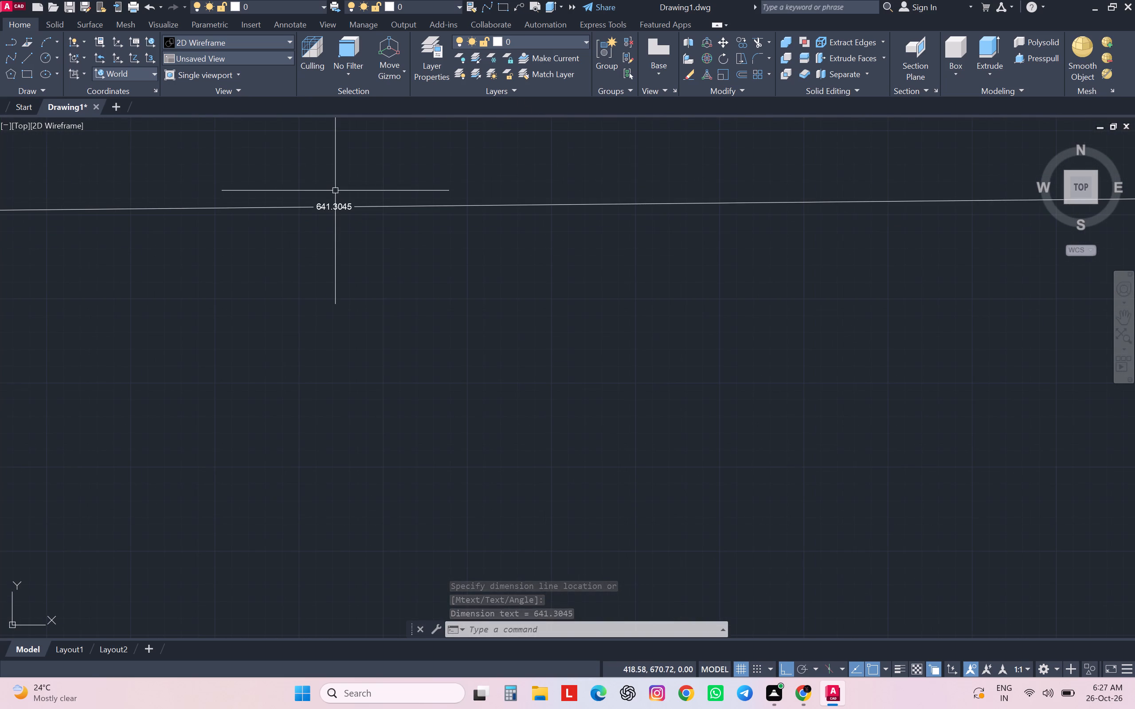
scroll(335, 191, down, 9)
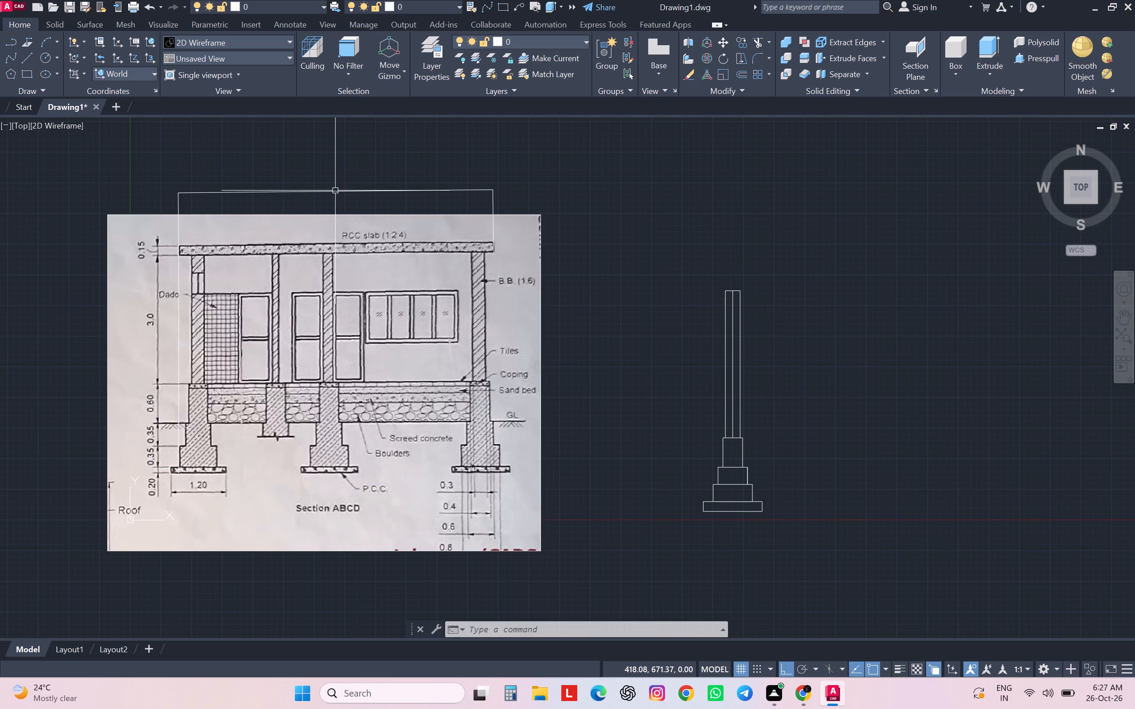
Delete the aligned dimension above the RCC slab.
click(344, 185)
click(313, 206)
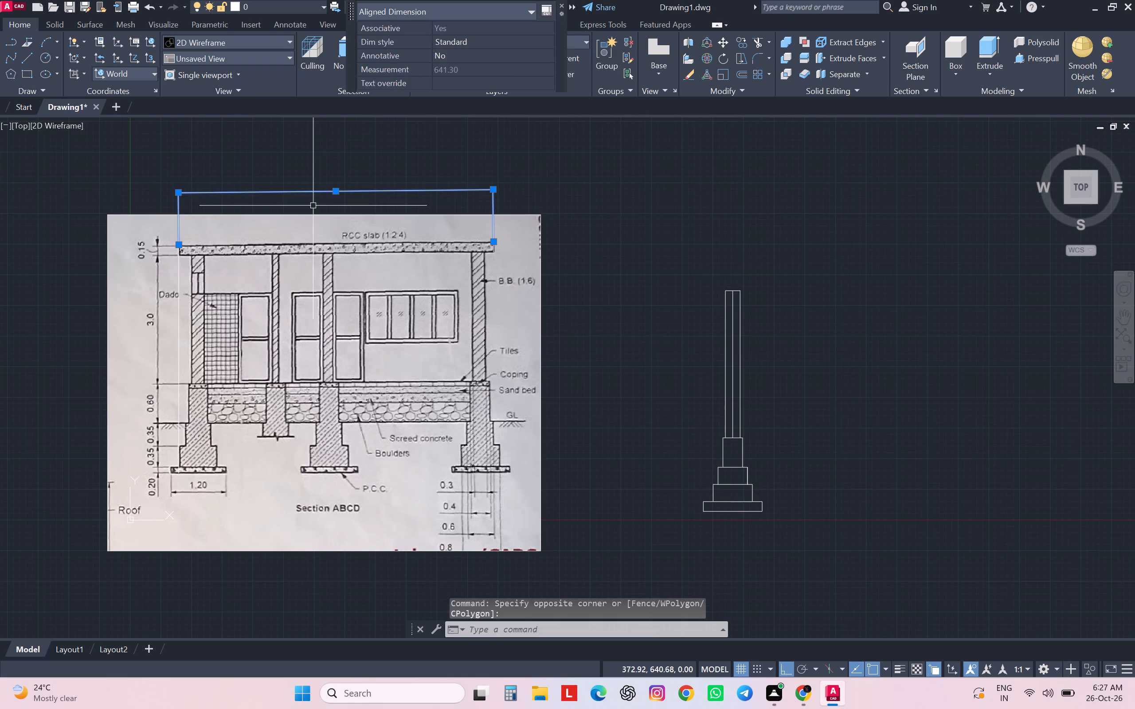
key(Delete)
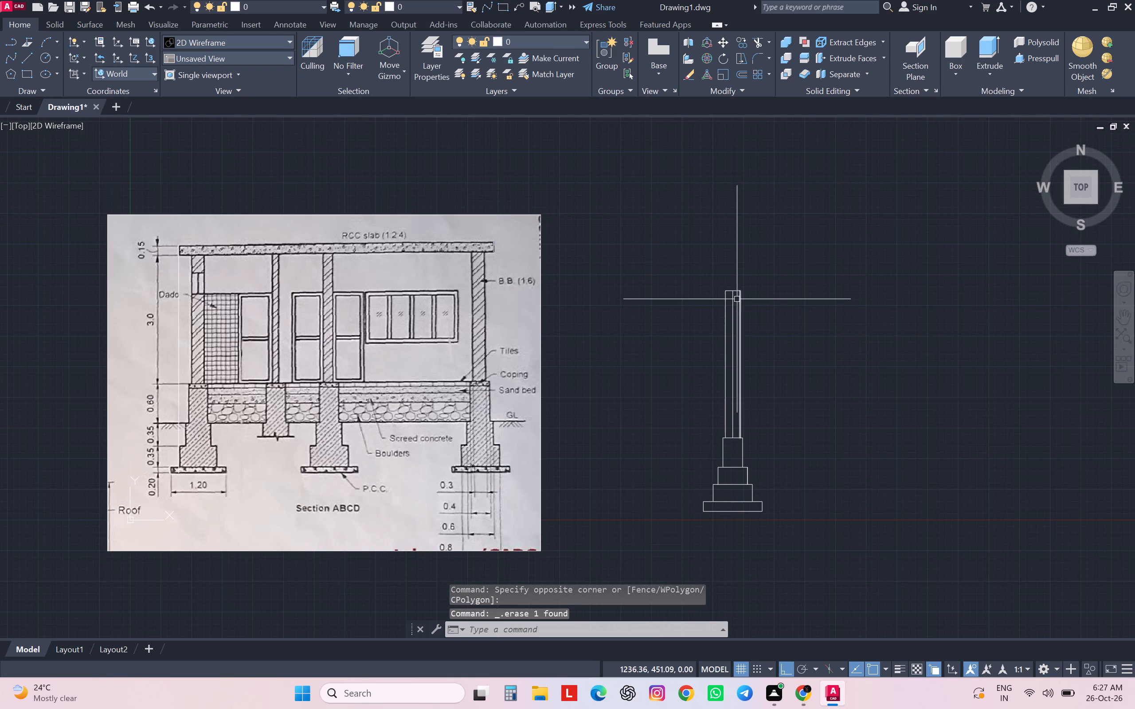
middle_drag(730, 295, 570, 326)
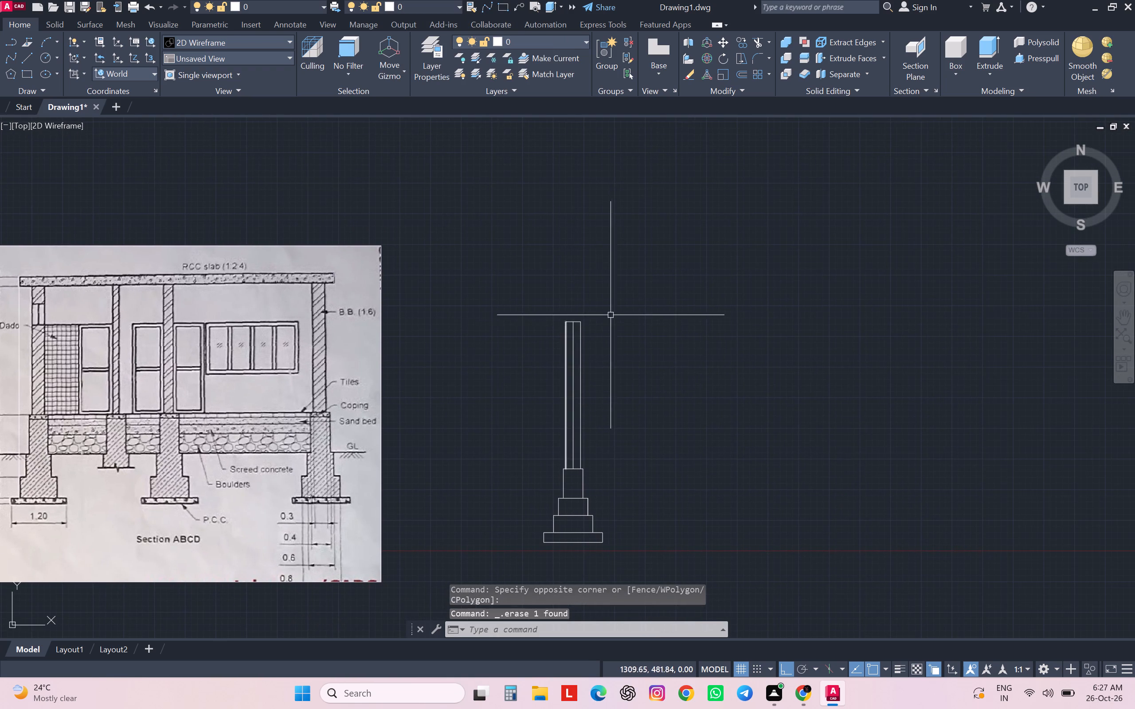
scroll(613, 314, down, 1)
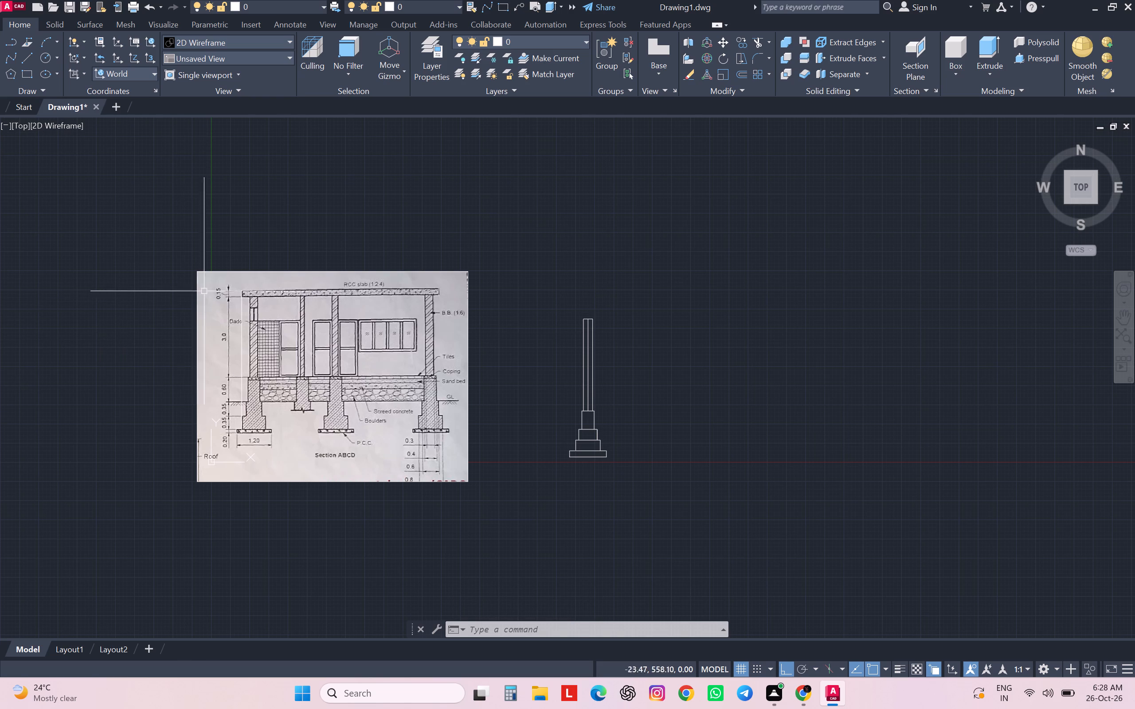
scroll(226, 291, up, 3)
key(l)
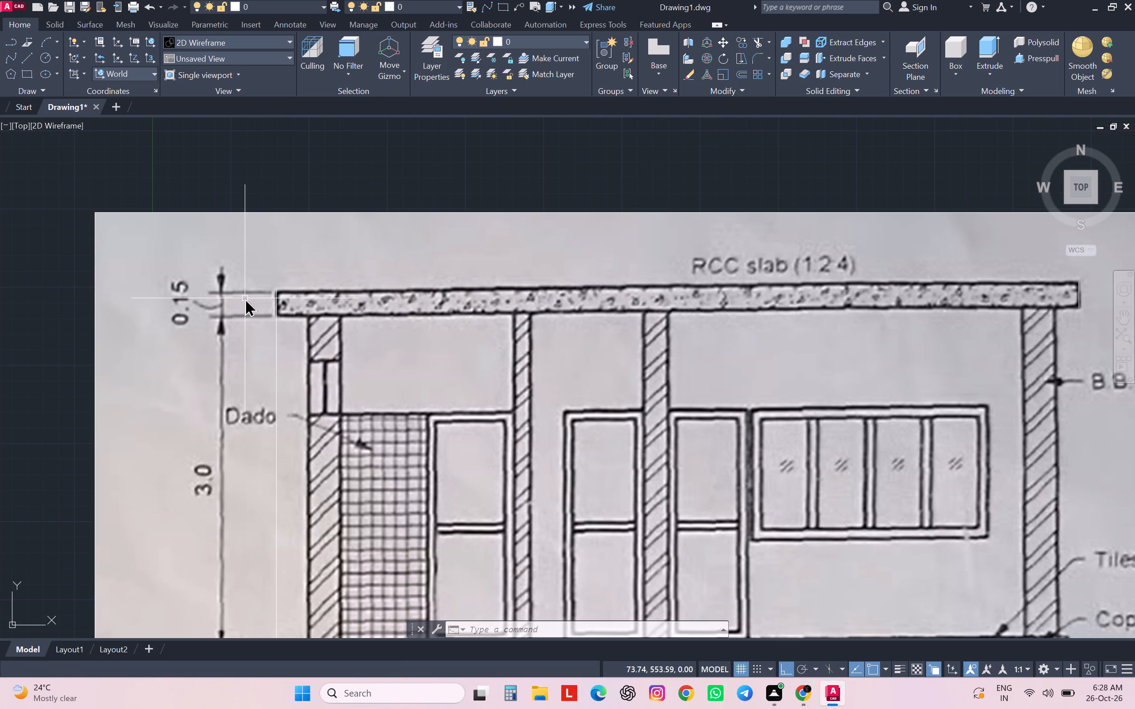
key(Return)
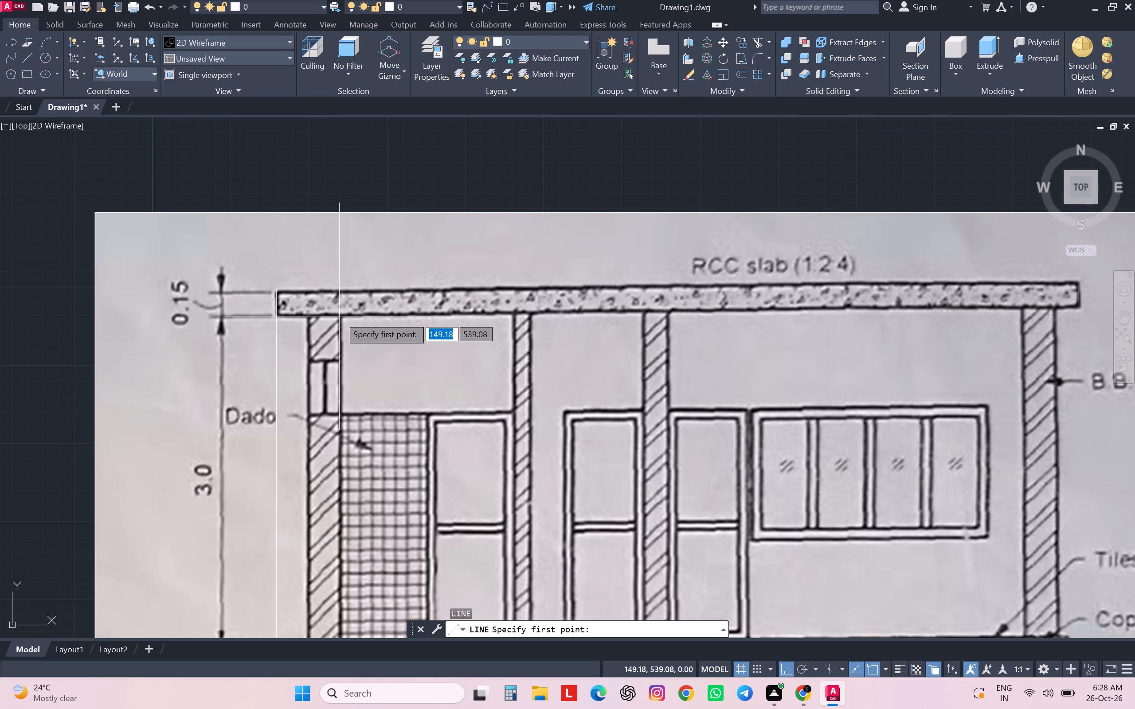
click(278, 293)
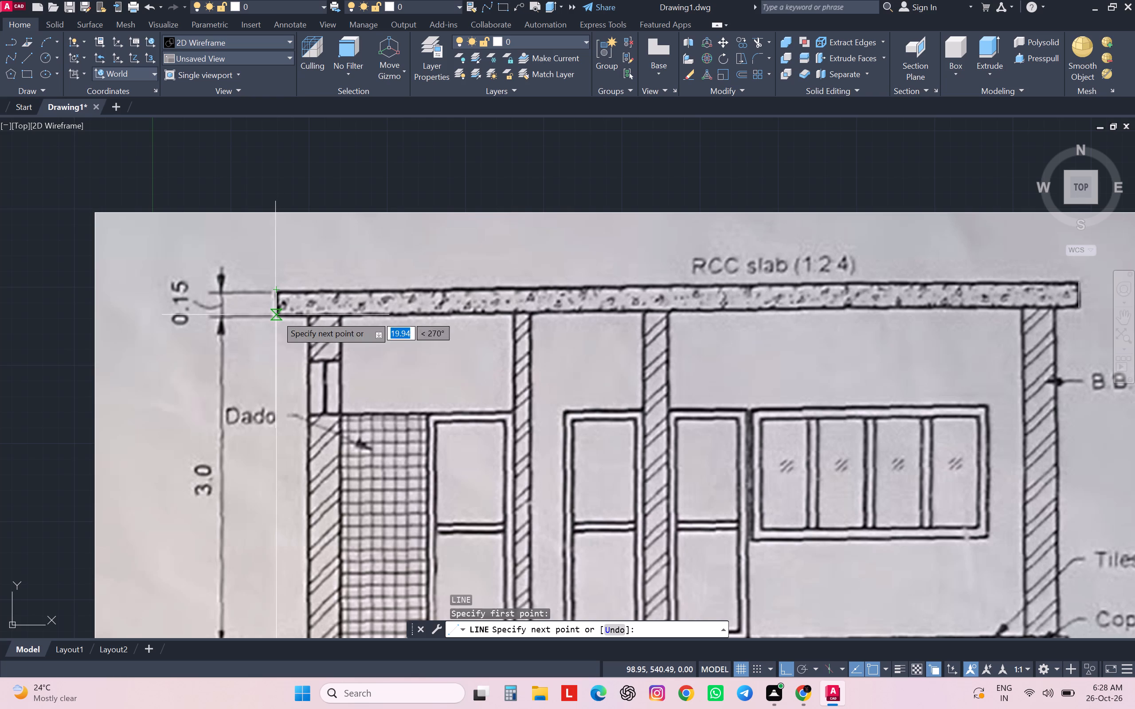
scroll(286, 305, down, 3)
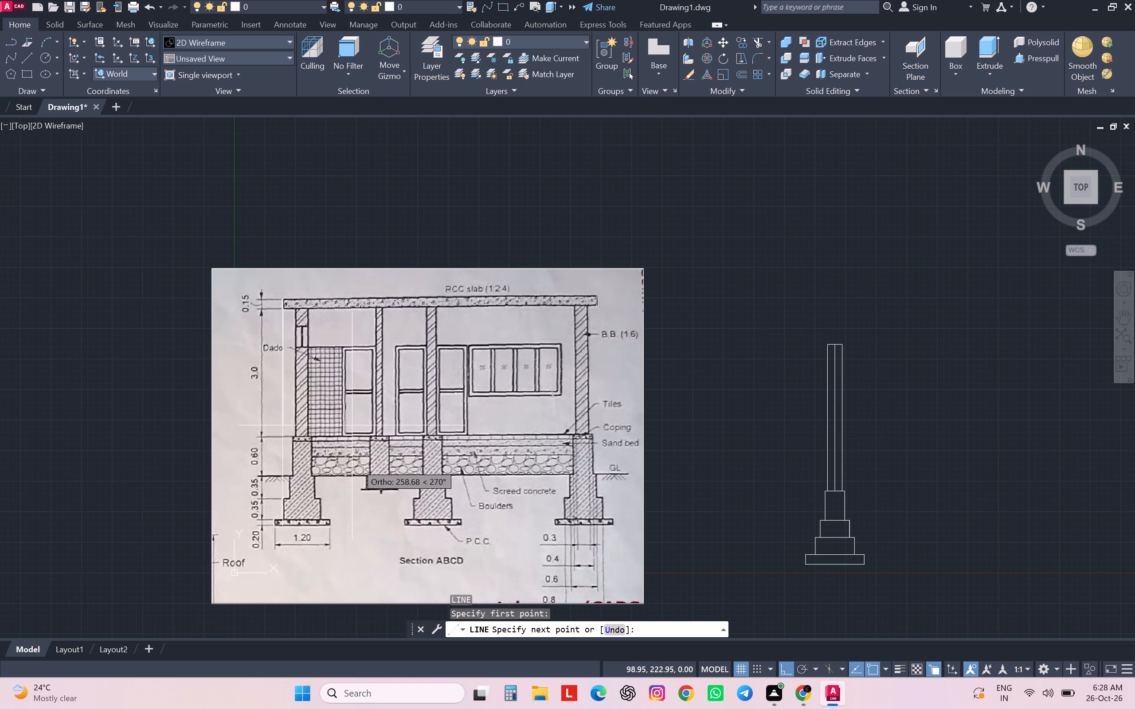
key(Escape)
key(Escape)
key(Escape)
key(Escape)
Draw a vertical line about 13.3 long from the 465 line's lower end up to the top of the leftmost P.C.C. bed.
scroll(282, 534, up, 3)
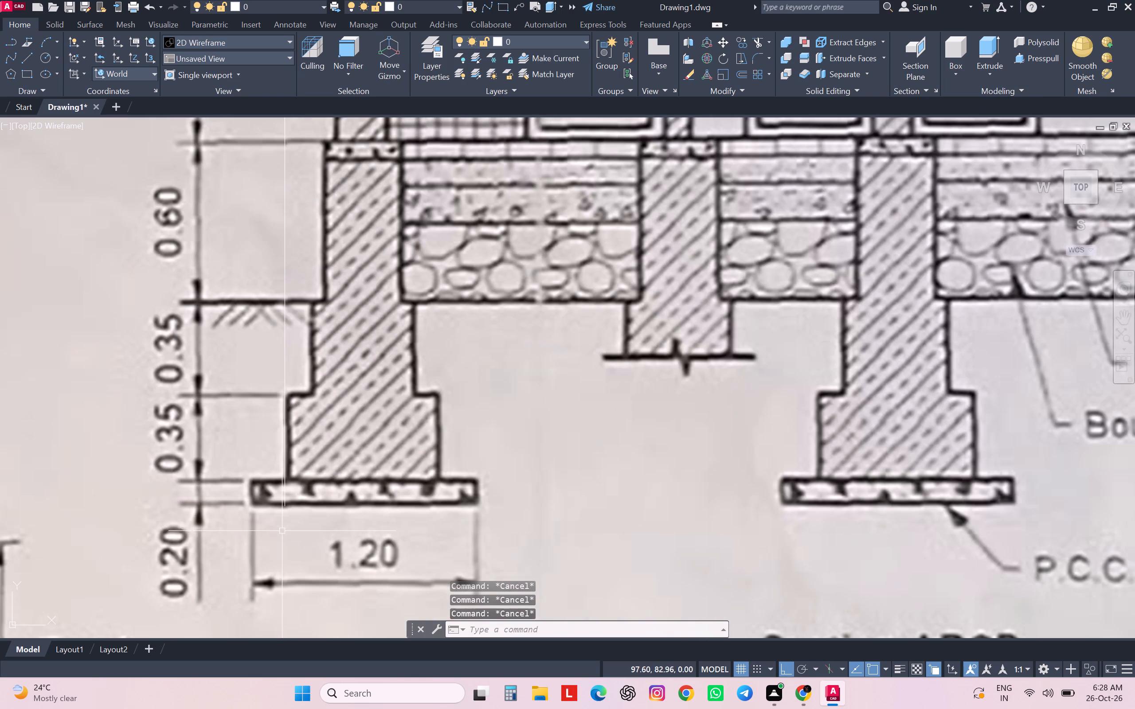
scroll(282, 526, up, 1)
key(space)
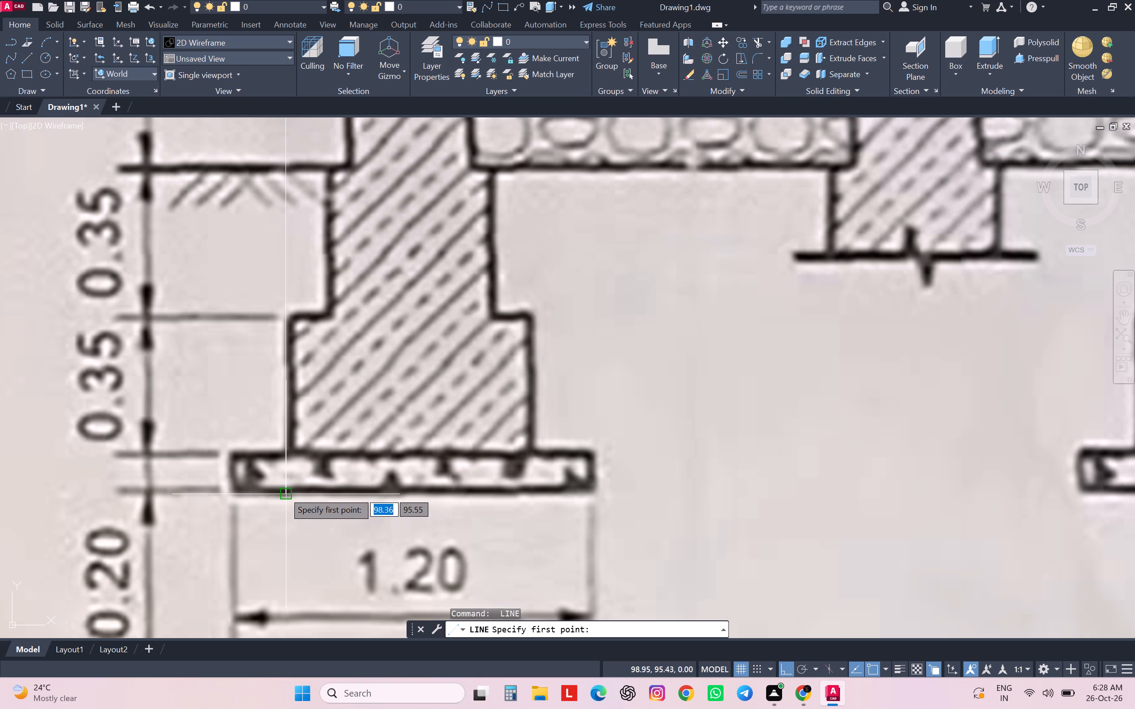
click(284, 492)
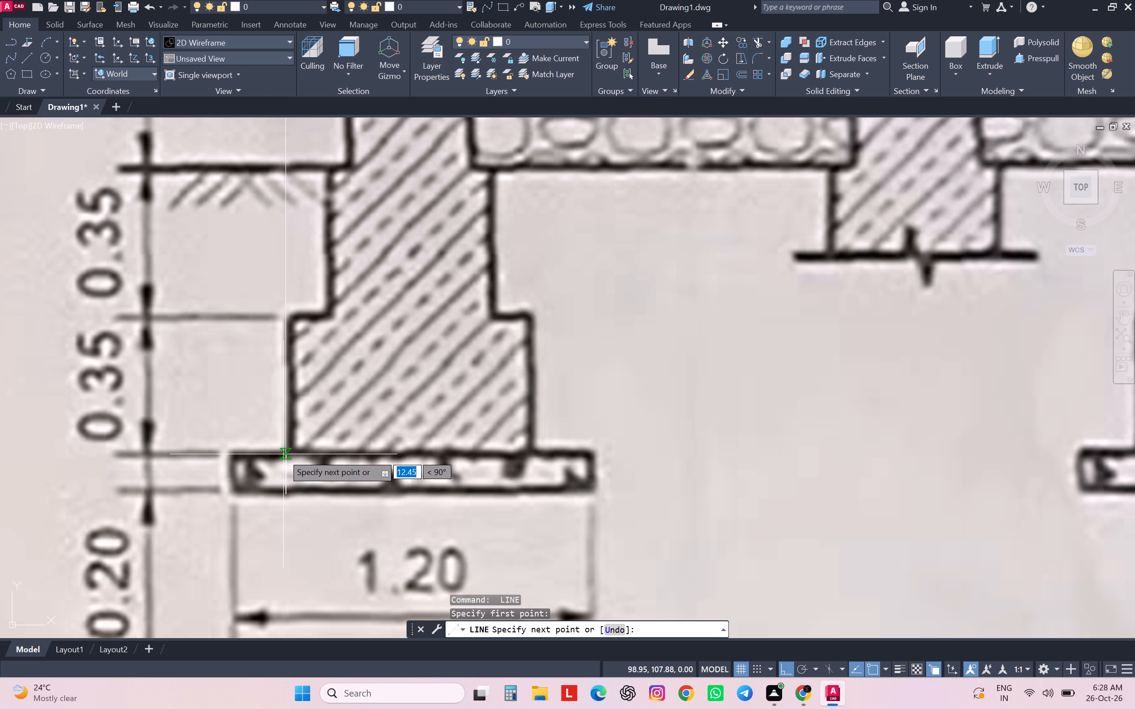
scroll(385, 388, down, 2)
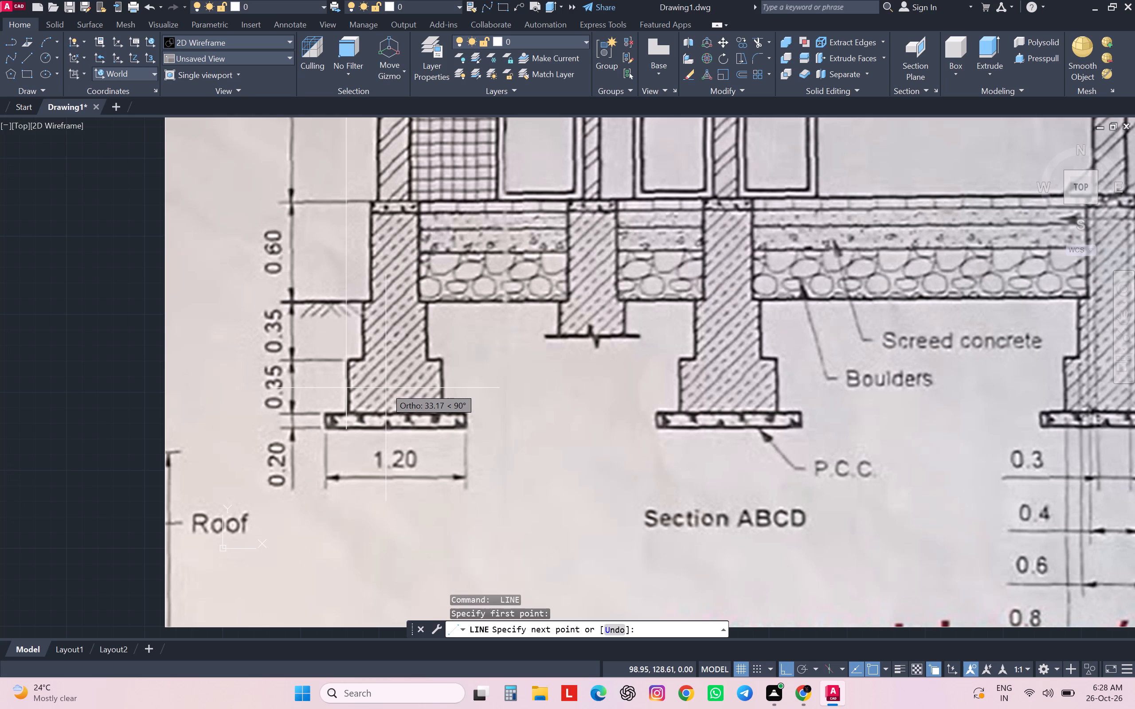
click(347, 413)
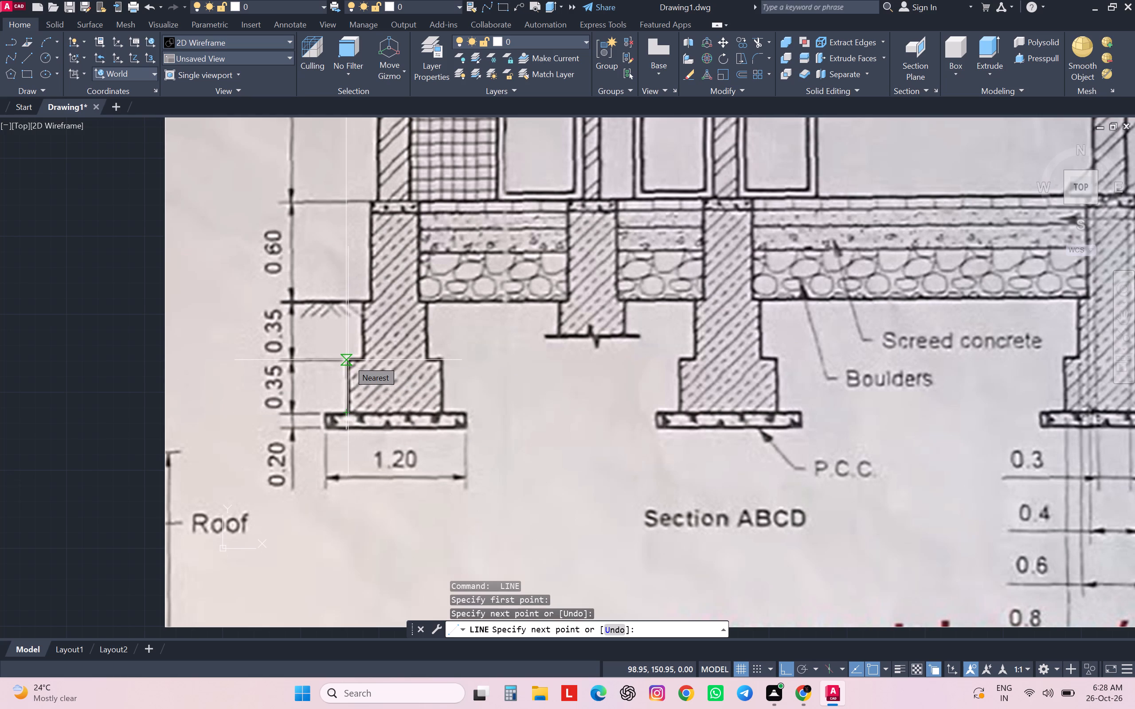
key(Escape)
key(Escape)
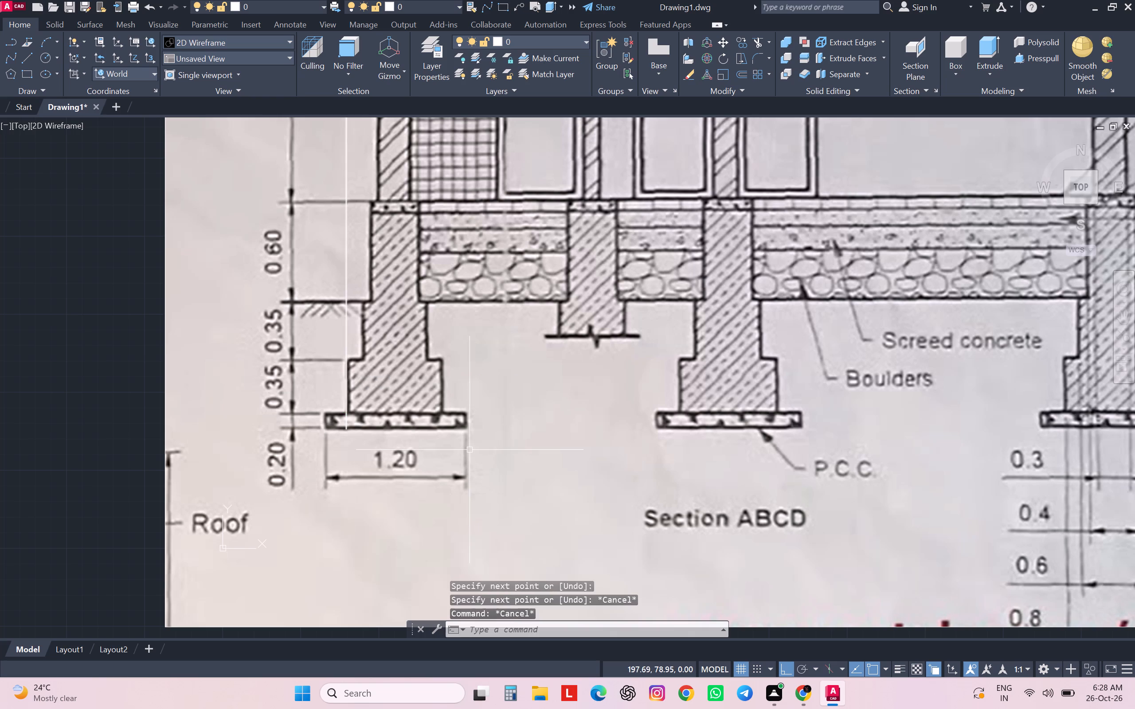
key(Escape)
key(Escape)
key(Escape)
key(Escape)
Draw a horizontal line about 520.8 long at ground level between the inner faces of the two outermost footings on the reference image.
scroll(469, 454, down, 2)
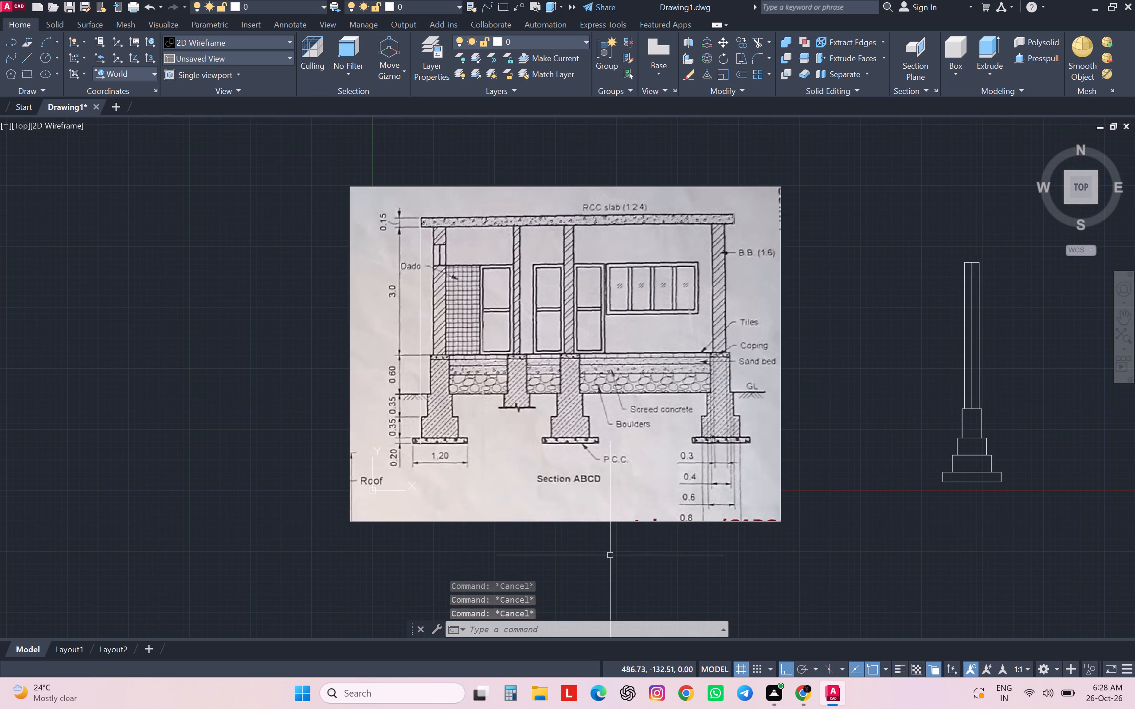
middle_drag(552, 505, 552, 505)
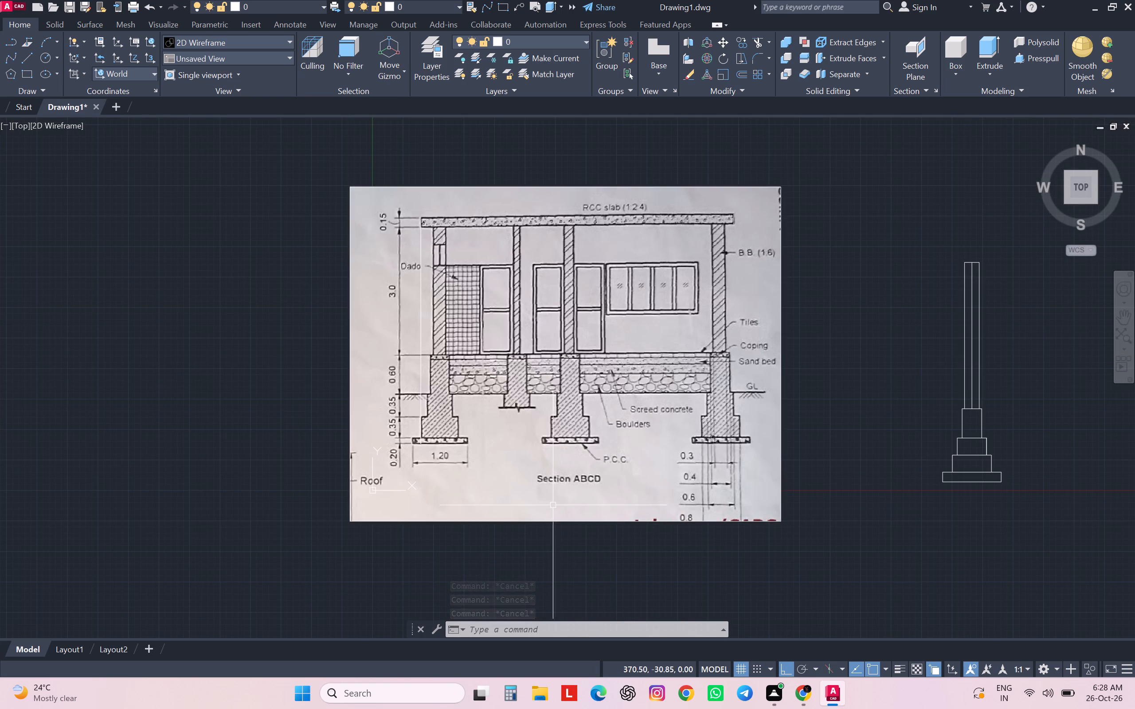
middle_drag(552, 505, 344, 553)
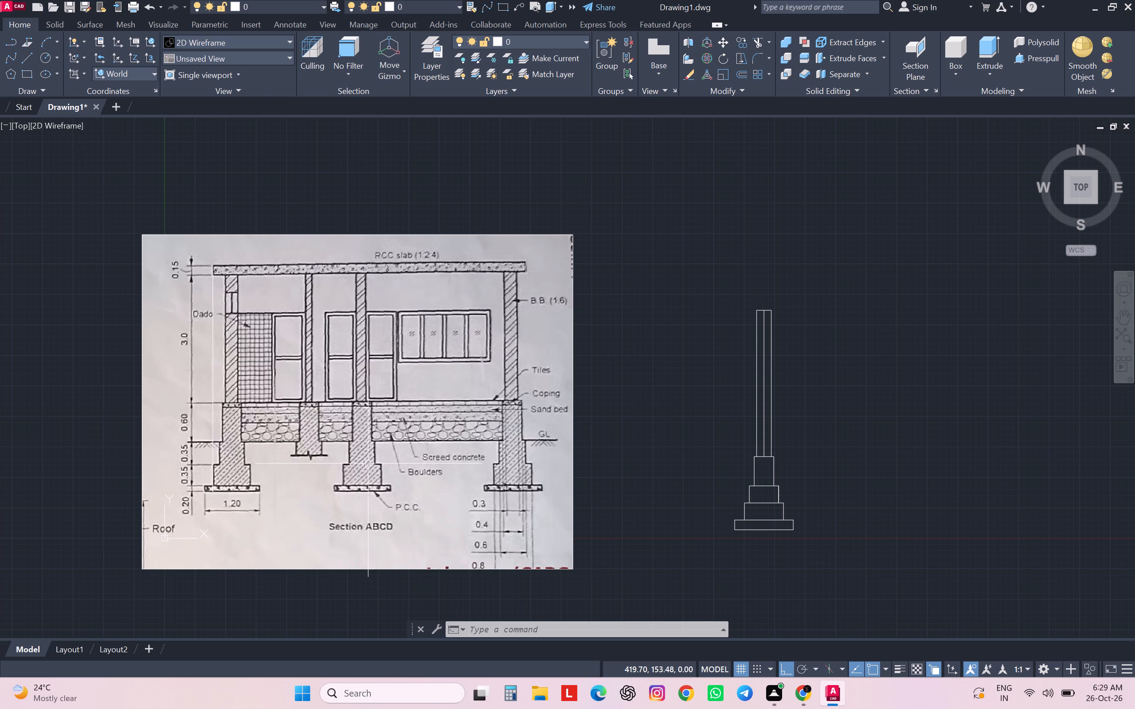
scroll(355, 419, up, 1)
key(l)
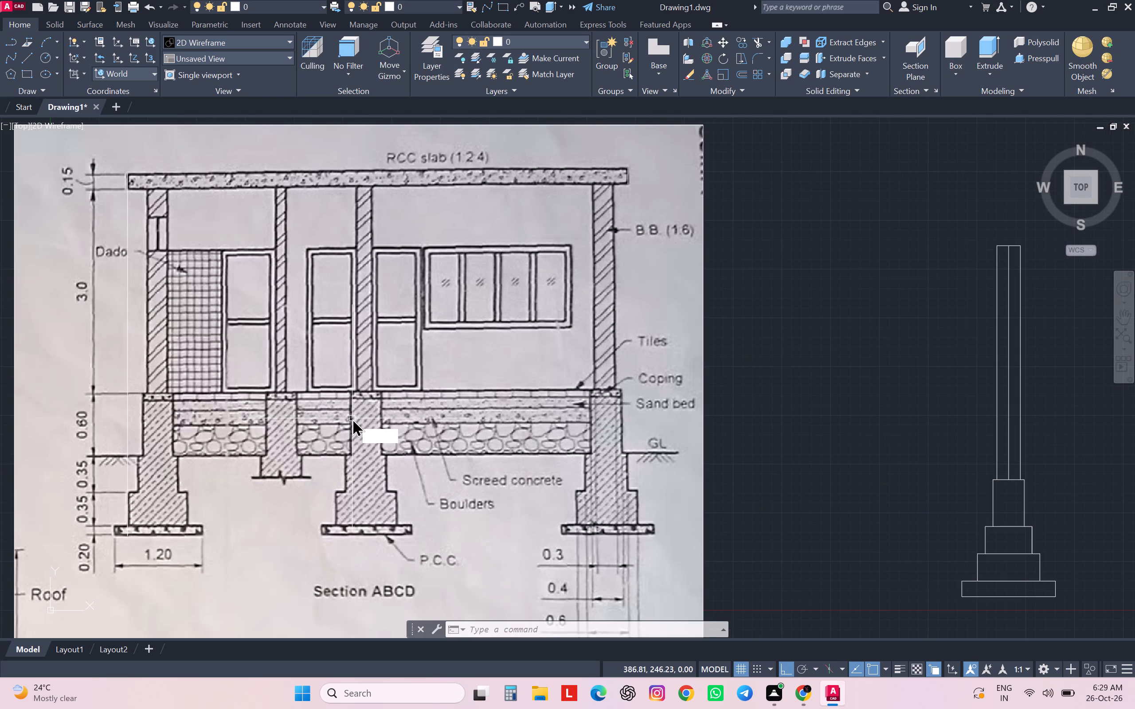
key(Return)
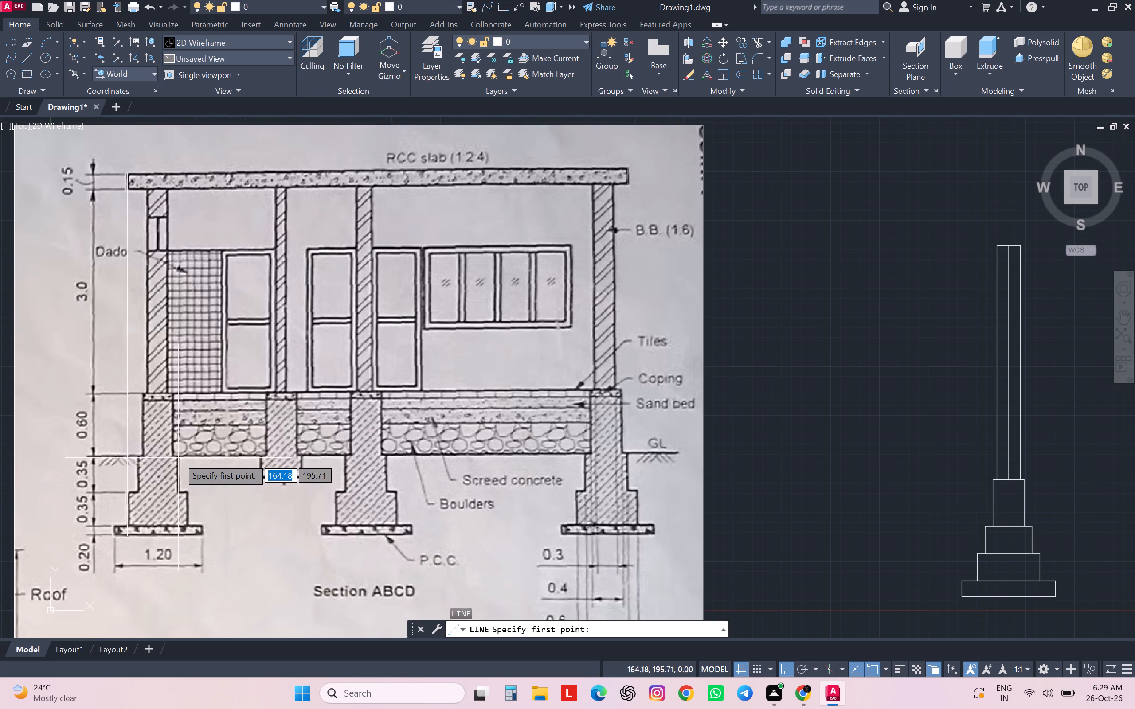
click(178, 457)
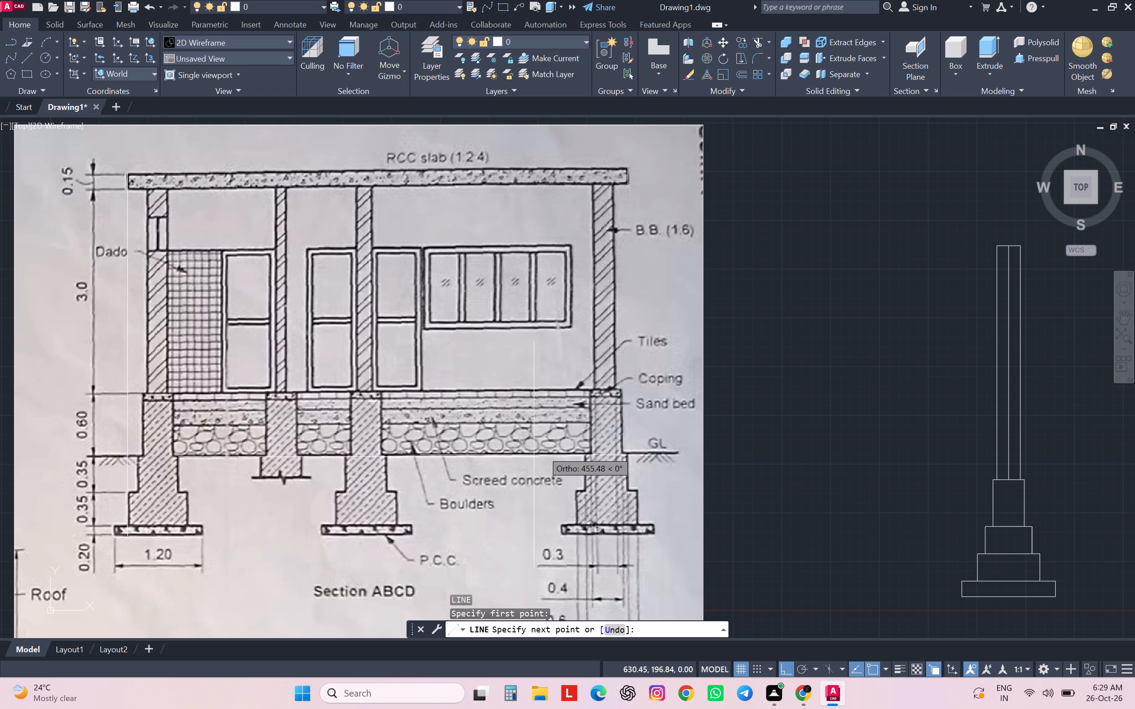
click(585, 454)
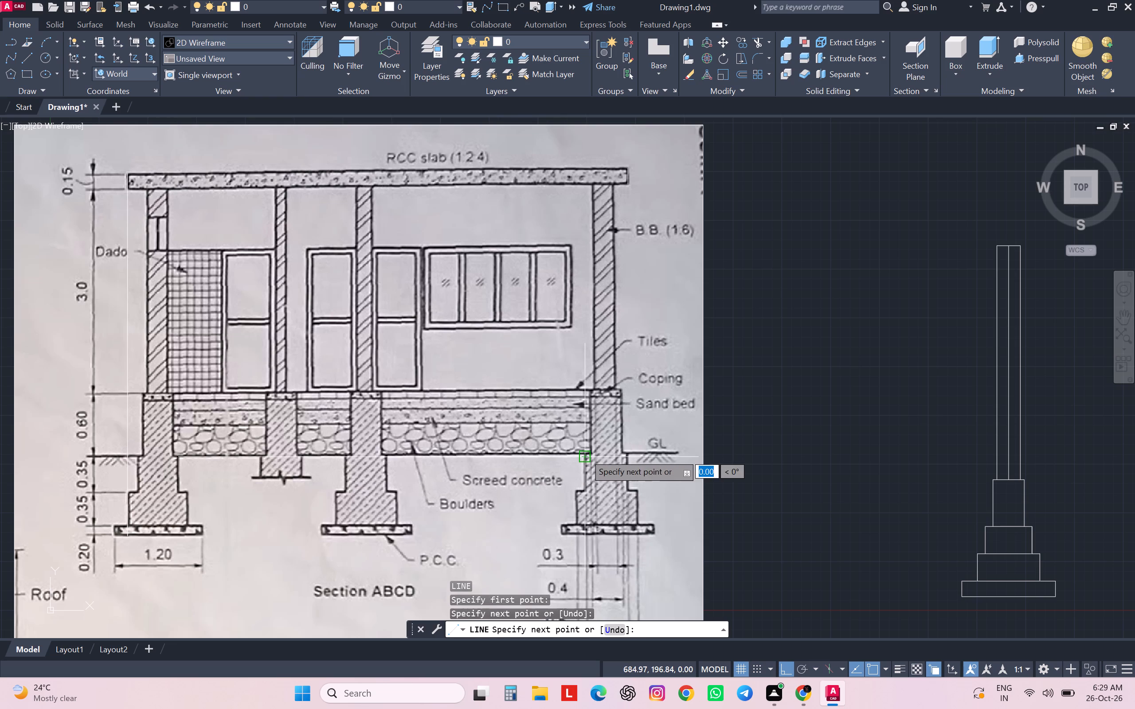
key(Escape)
key(Escape)
key(Escape)
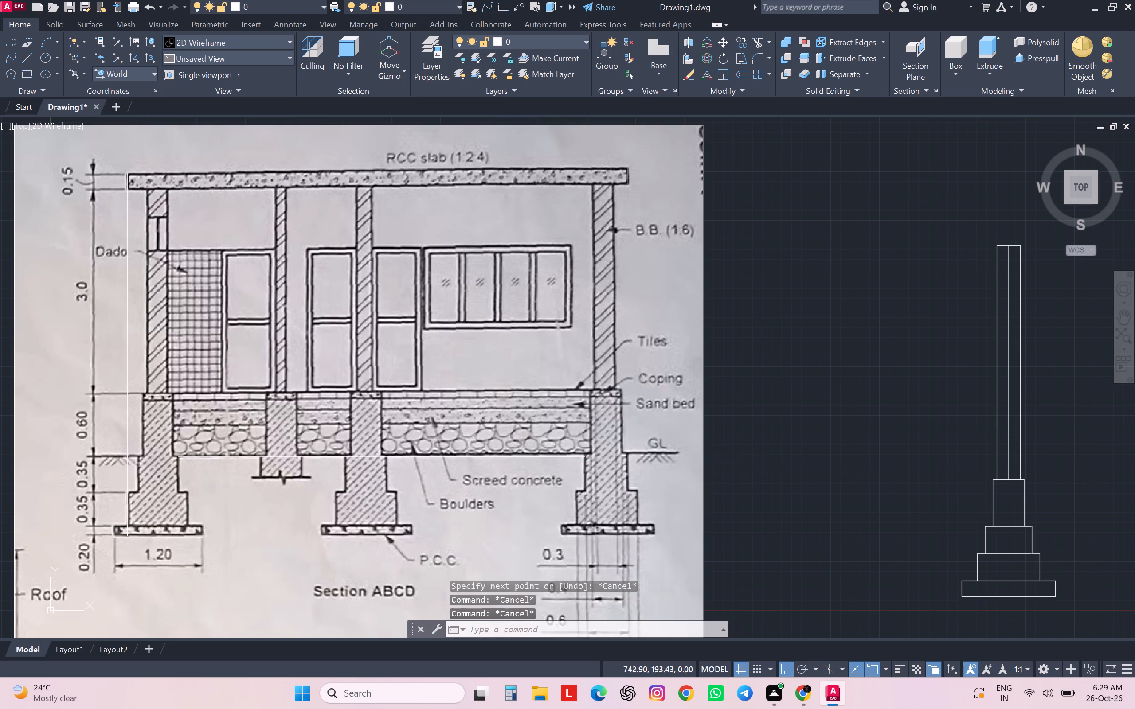
key(Escape)
Measure the ground-level distance between the two outermost footings on the reference image with the aligned dimension tool, without placing a dimension.
text(da)
key(Return)
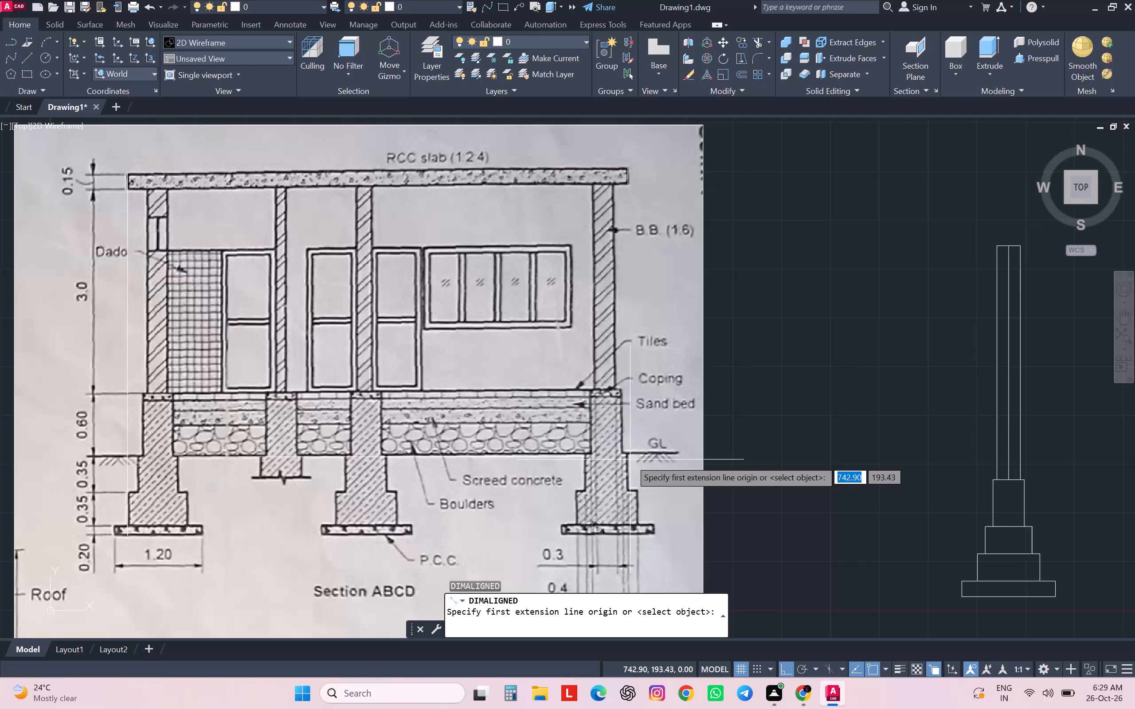
click(175, 460)
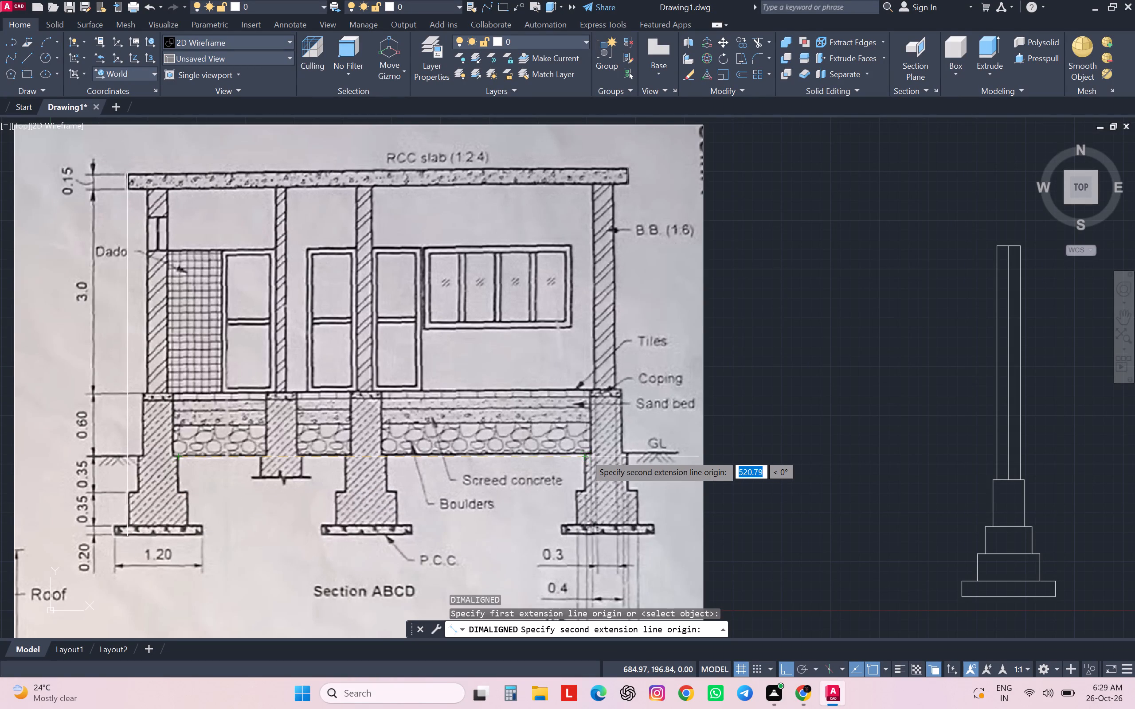
scroll(585, 454, up, 2)
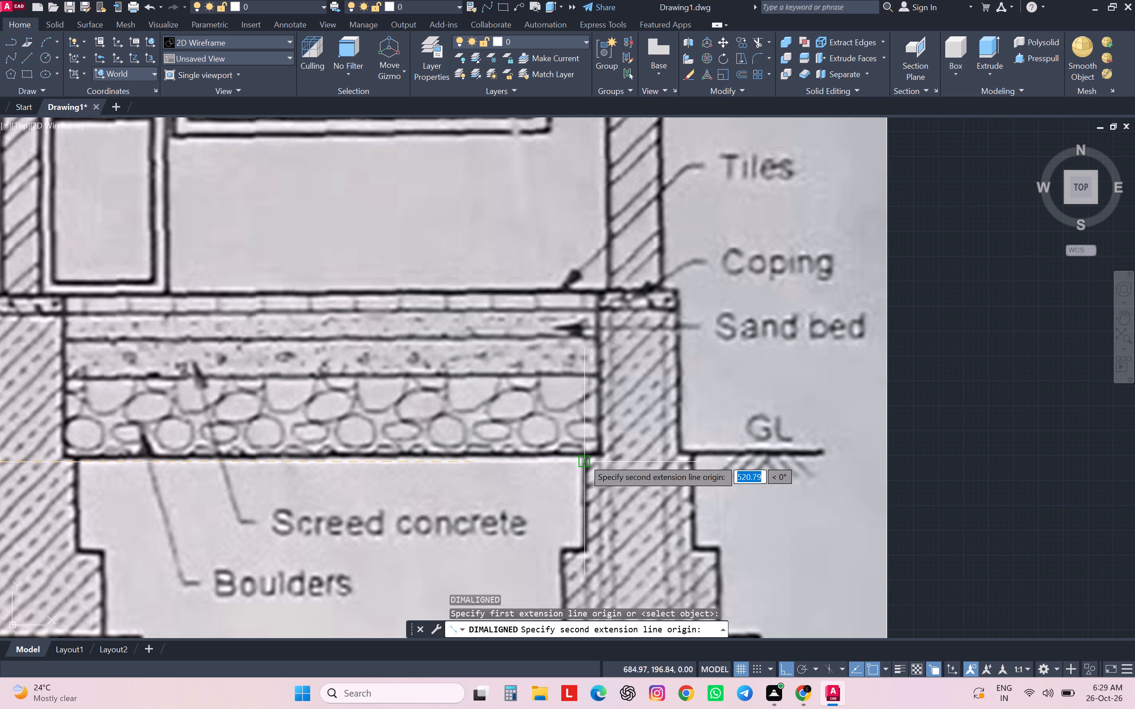
key(Escape)
scroll(587, 456, up, 1)
key(Escape)
Draw a 520 long horizontal line rightward from the top-right corner of the drafted footing's upper step.
scroll(587, 456, down, 6)
middle_drag(587, 455, 586, 455)
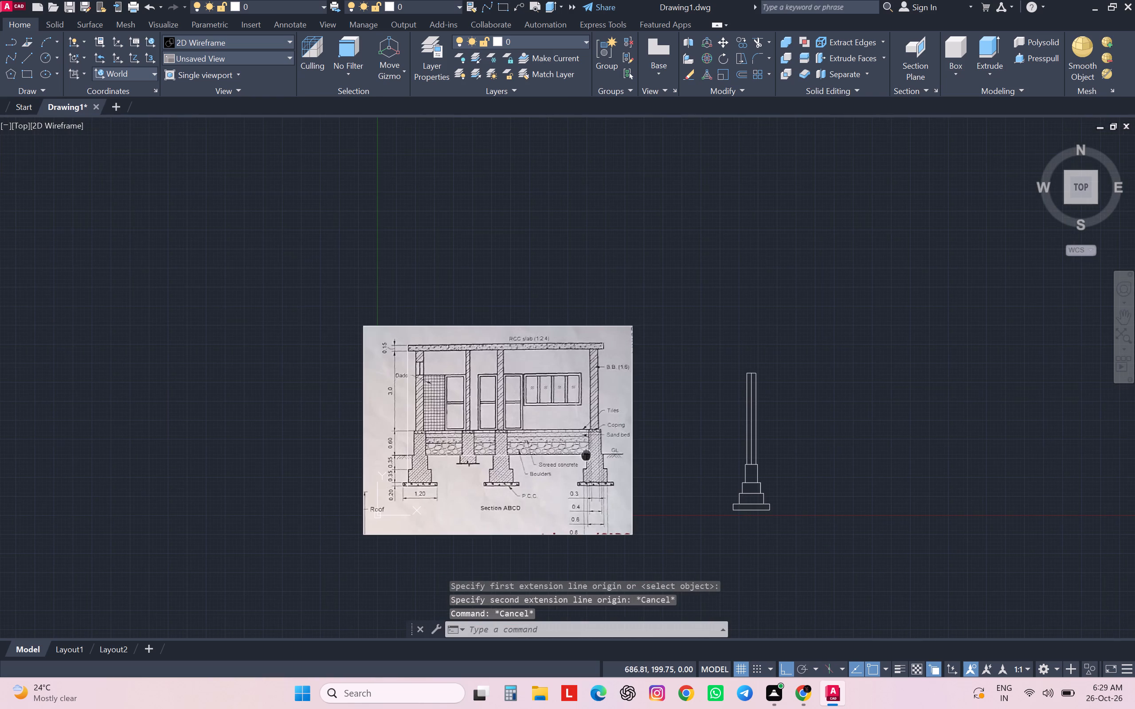
middle_drag(586, 455, 293, 444)
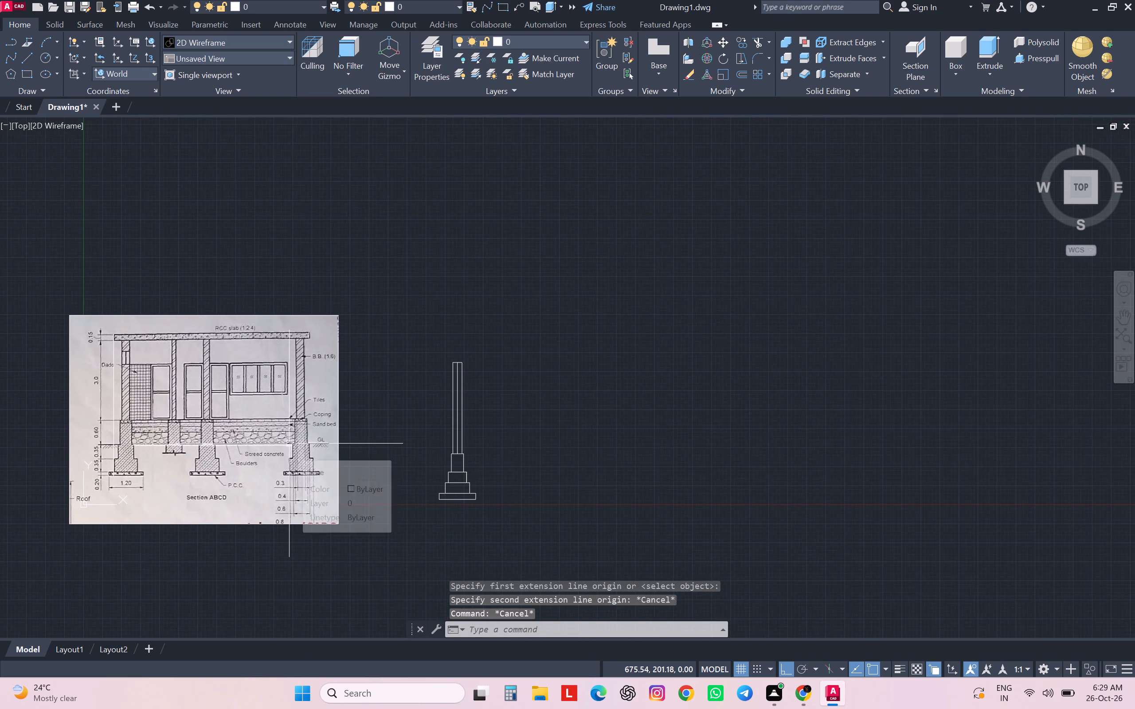
key(l)
key(Return)
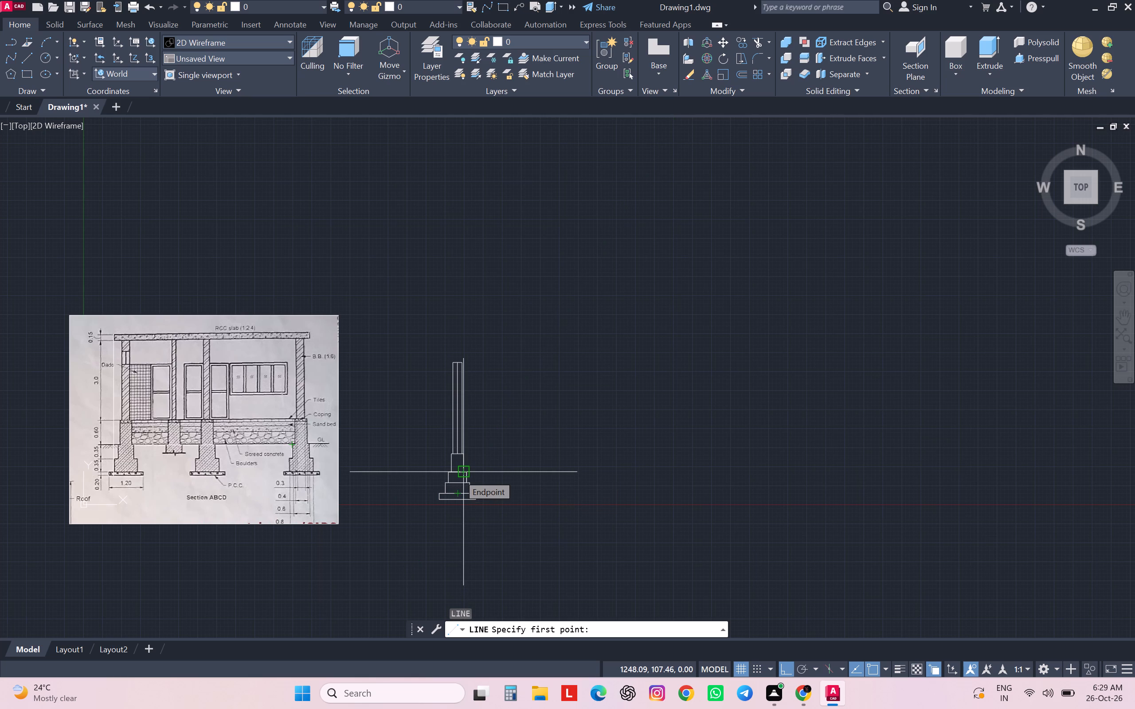
scroll(459, 472, up, 2)
click(477, 474)
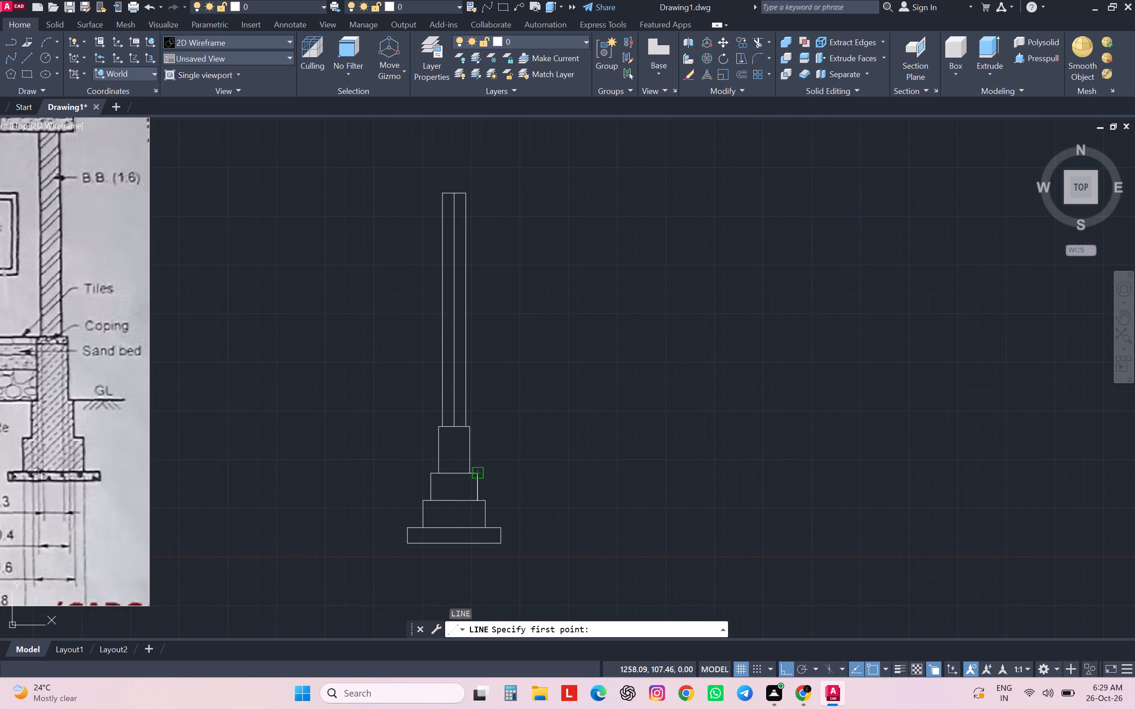
scroll(477, 474, down, 3)
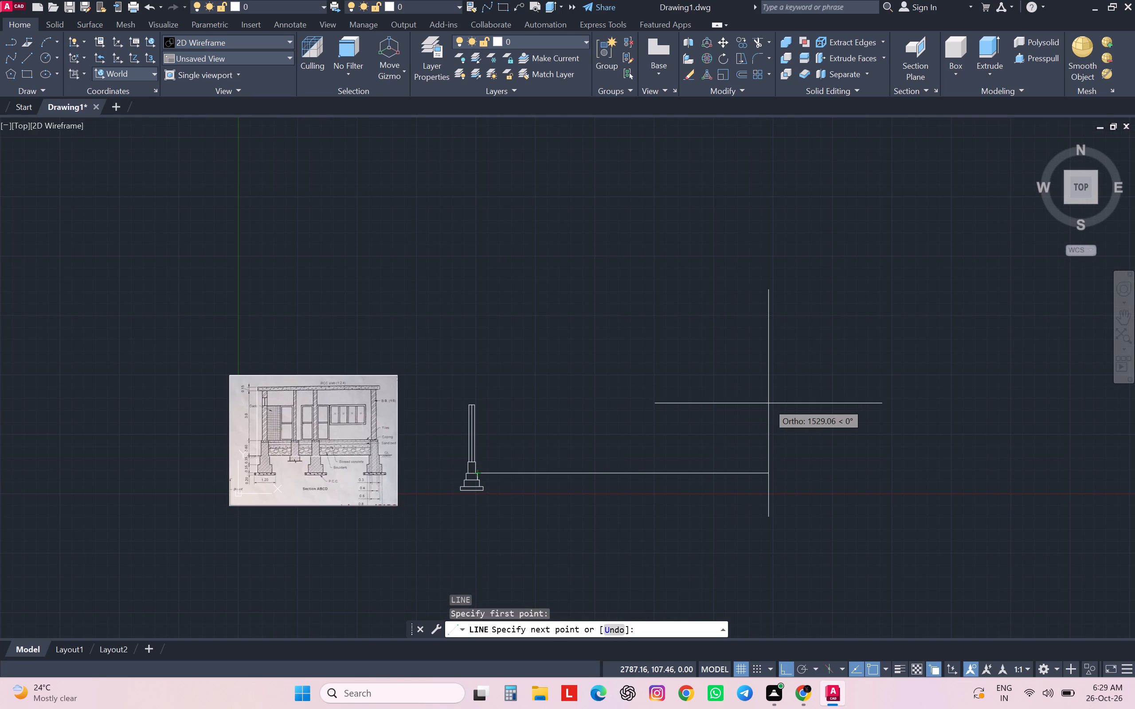
text(520)
key(Return)
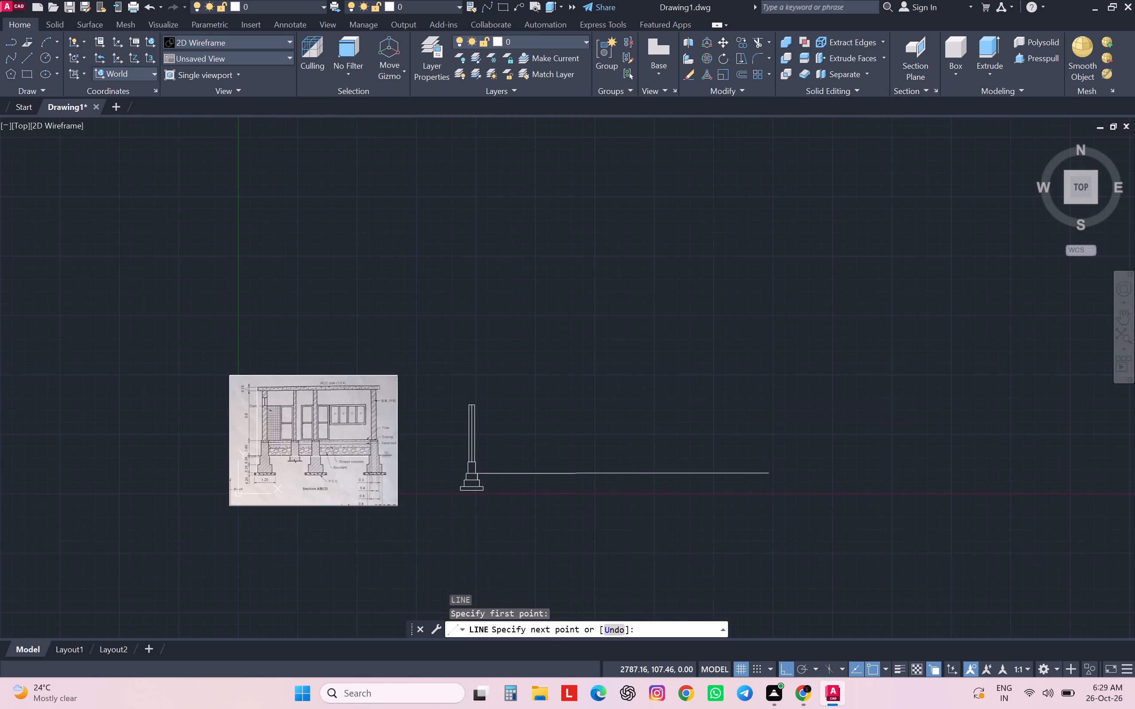
key(Escape)
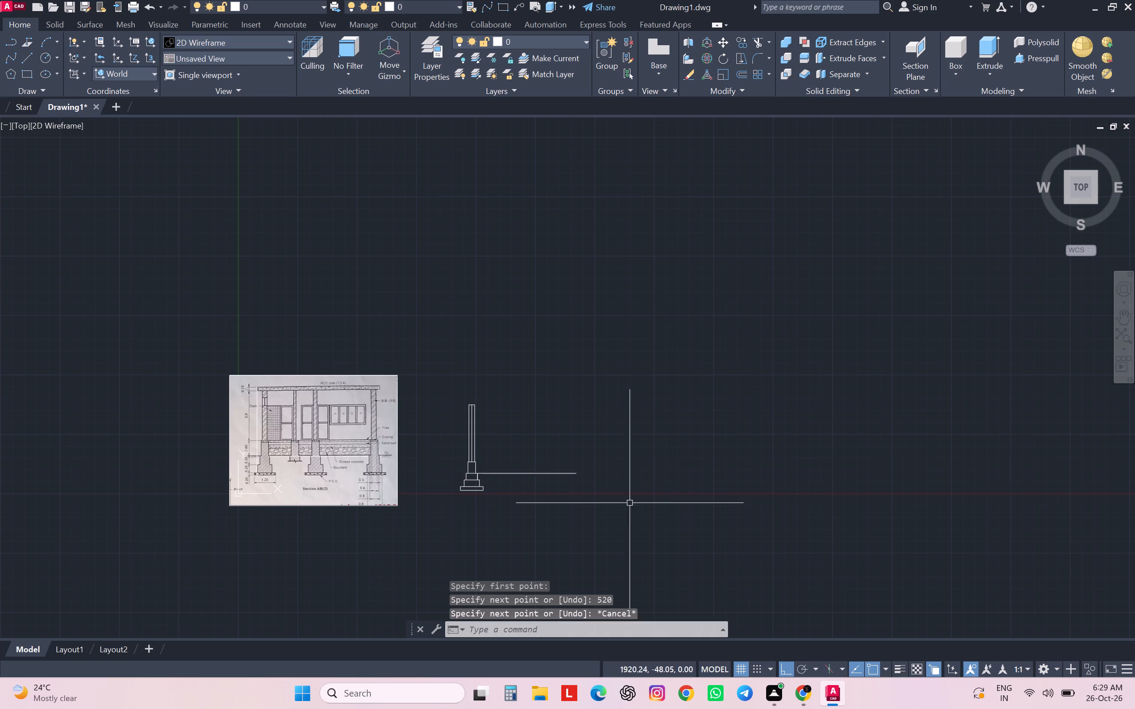
Trim away the two horizontal lines inside the drafted stepped footing so only its stepped outline remains.
scroll(471, 487, up, 2)
text(tr)
key(Return)
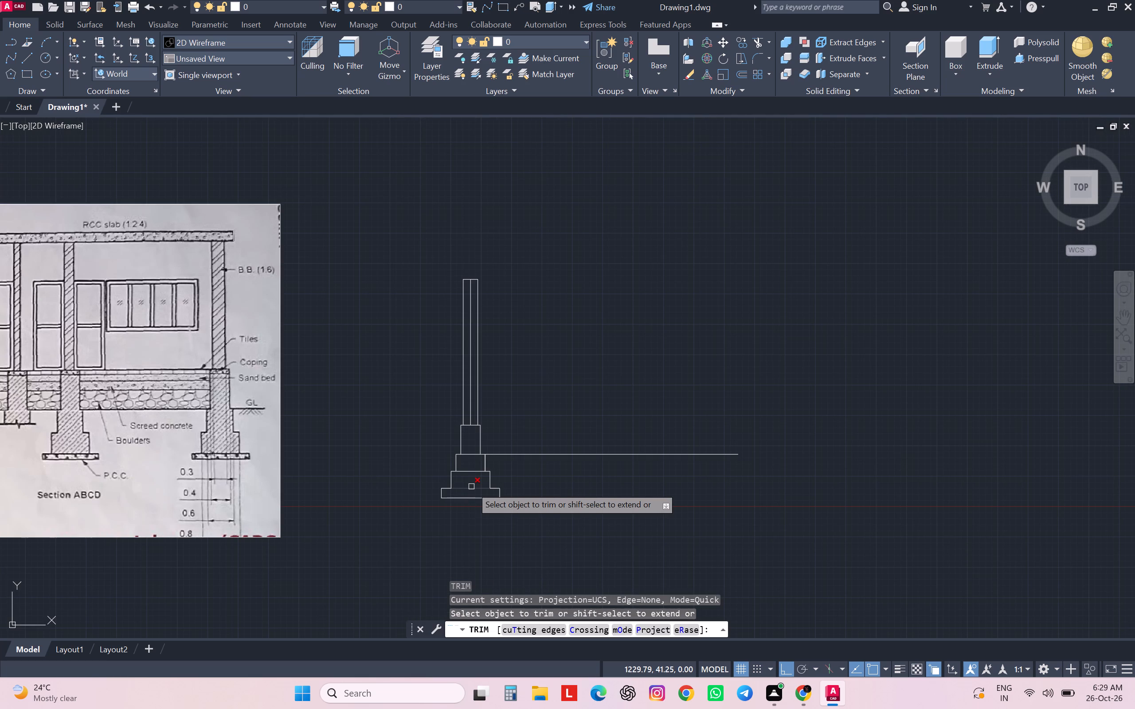
click(471, 479)
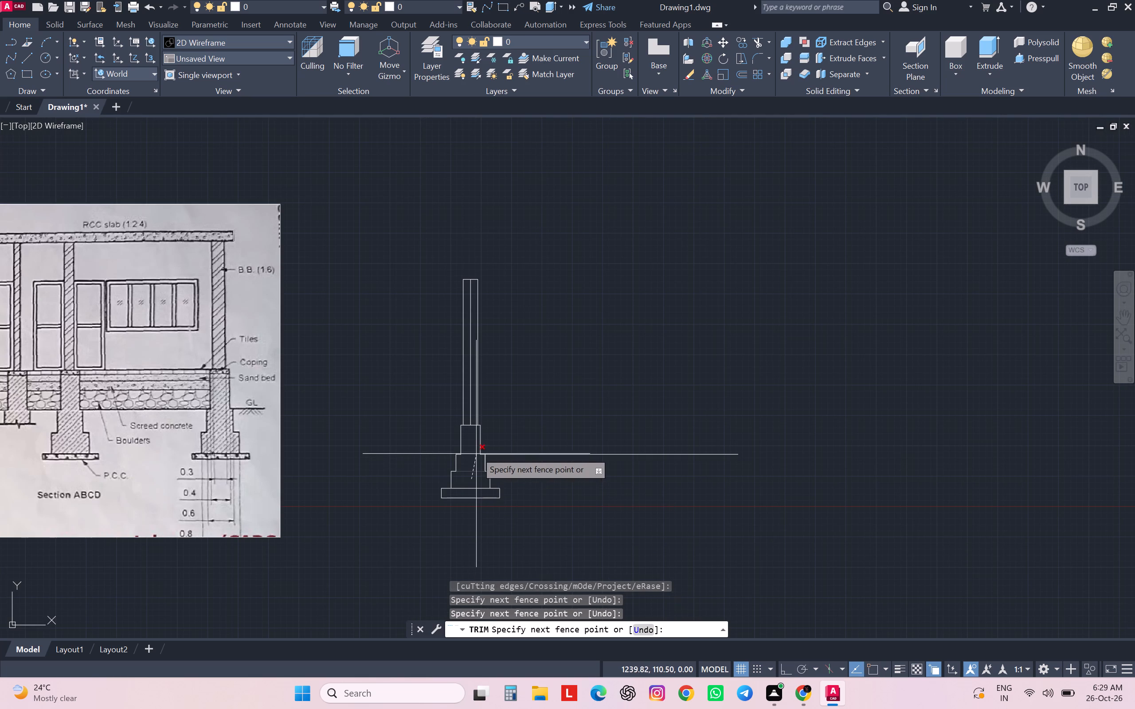
click(474, 449)
key(Escape)
key(Escape)
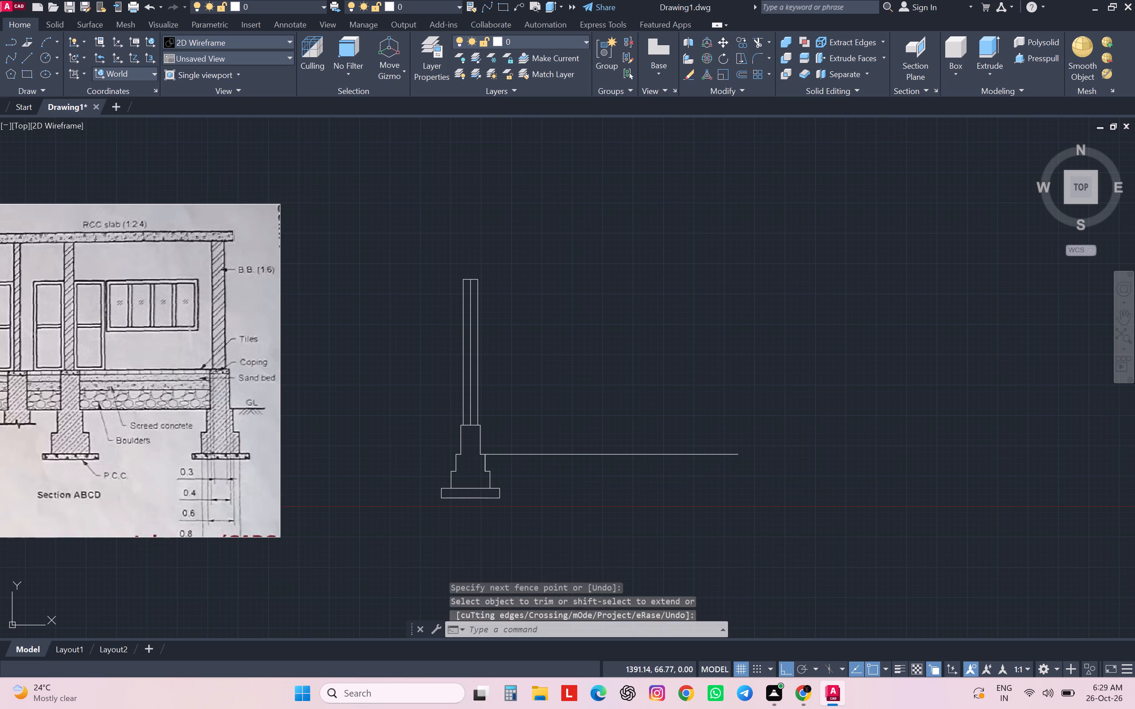
Copy the whole column and footing 580 to the right, placing its upper step's left corner on the far end of the 520 line.
scroll(550, 474, down, 2)
scroll(342, 476, up, 3)
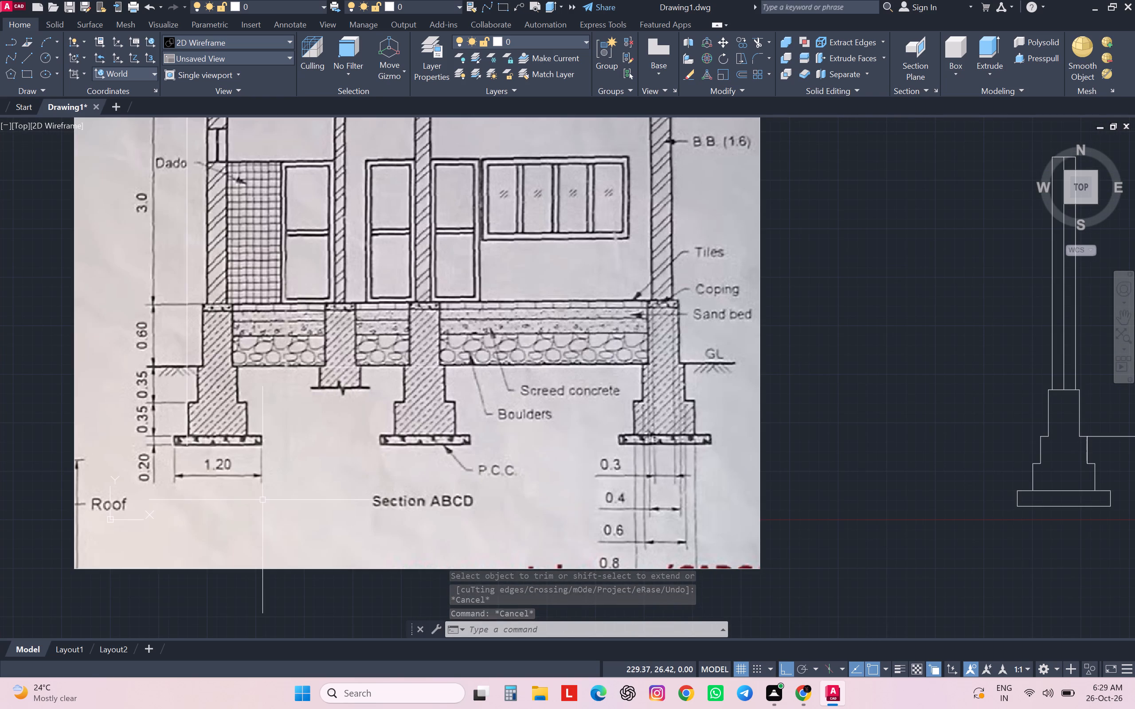
scroll(228, 448, down, 2)
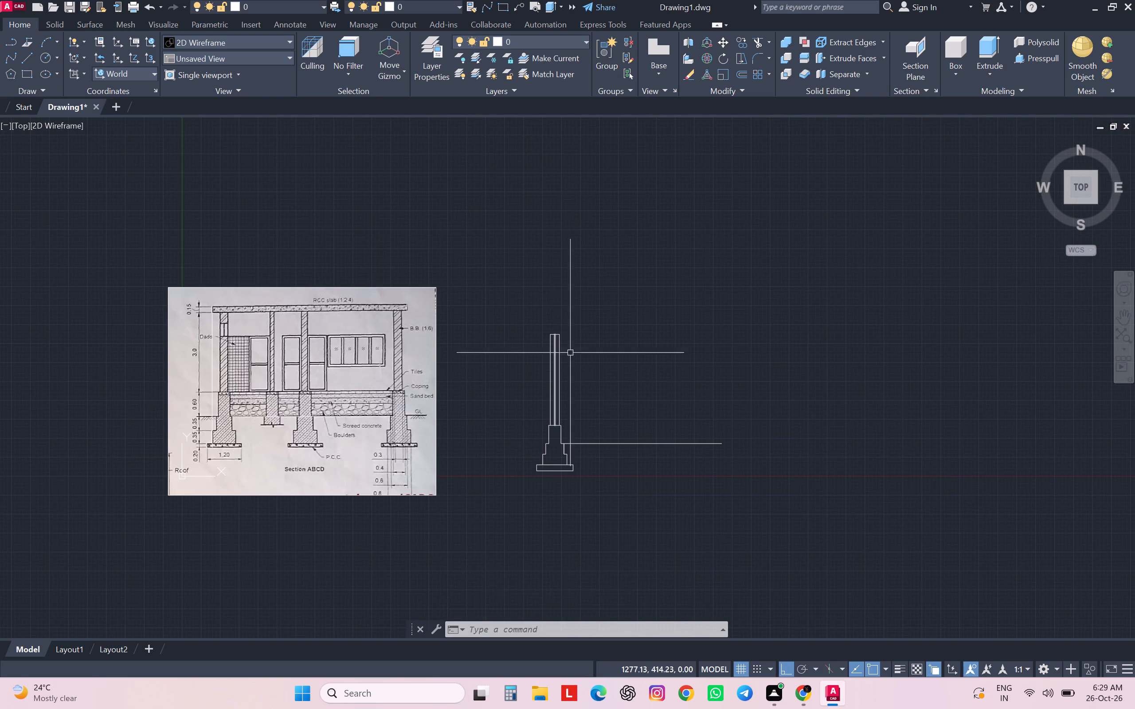
click(527, 335)
click(577, 523)
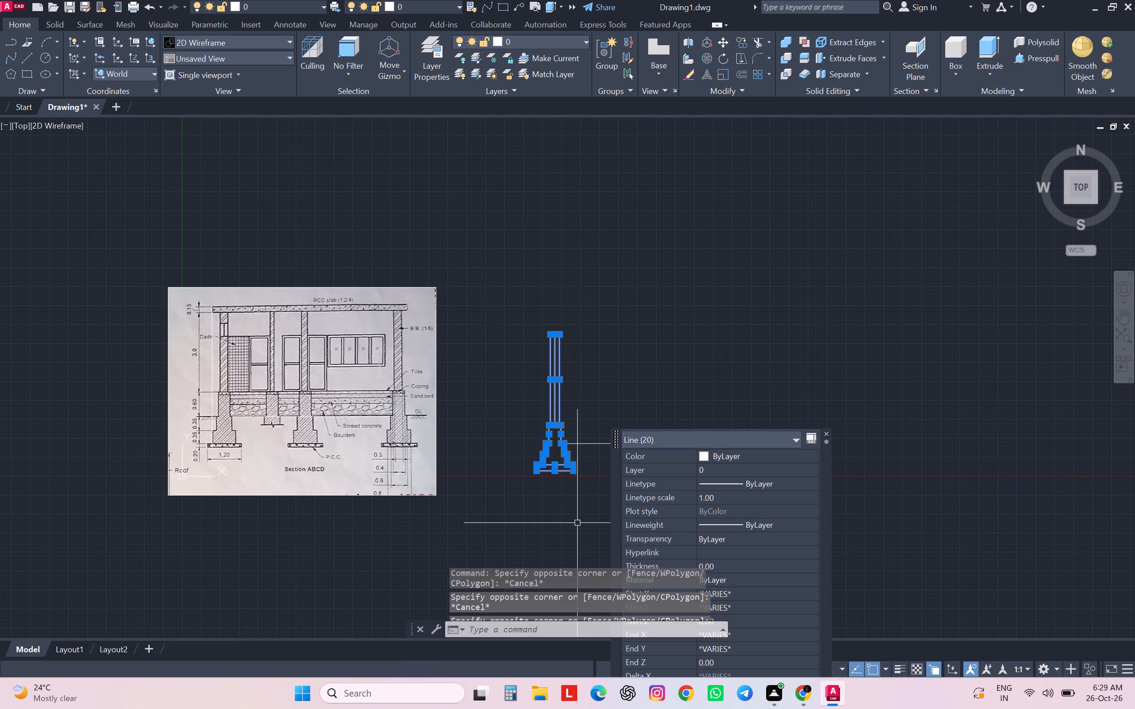
text(co)
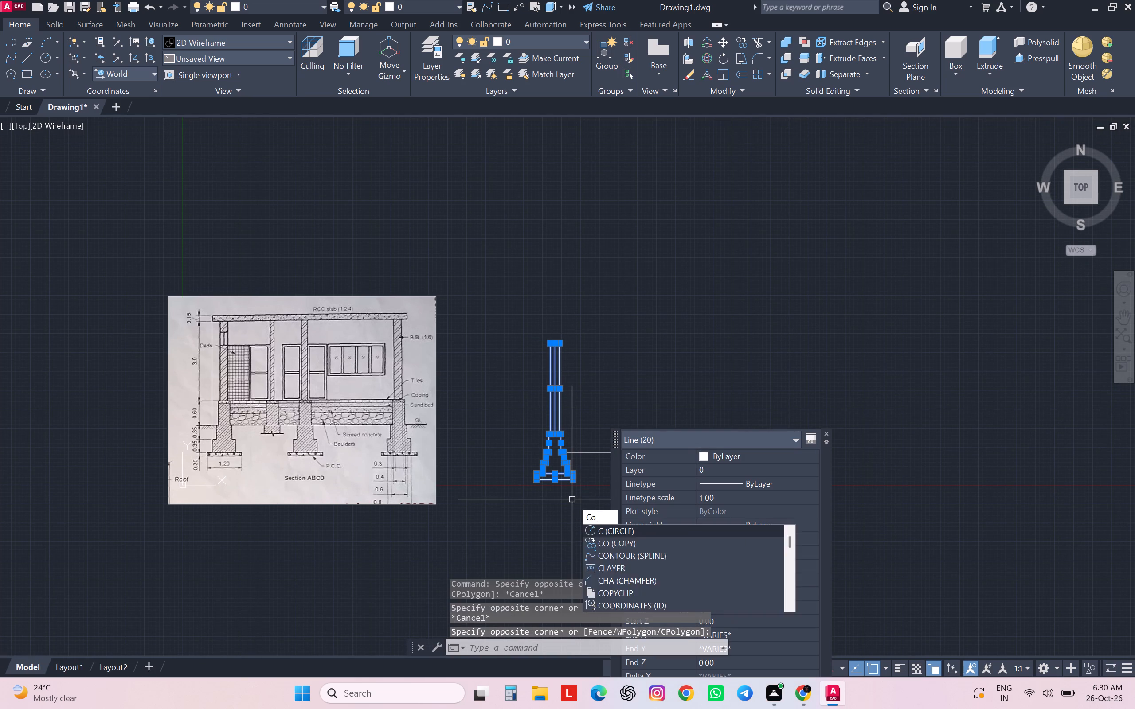
key(Return)
scroll(557, 471, up, 2)
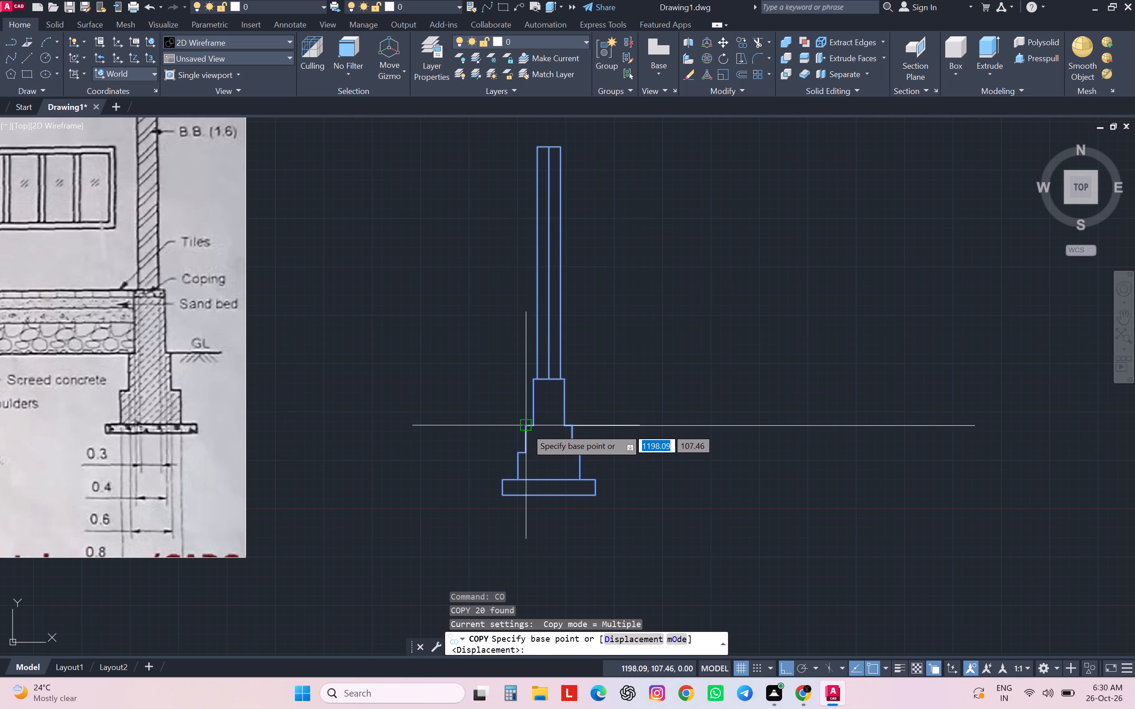
click(526, 428)
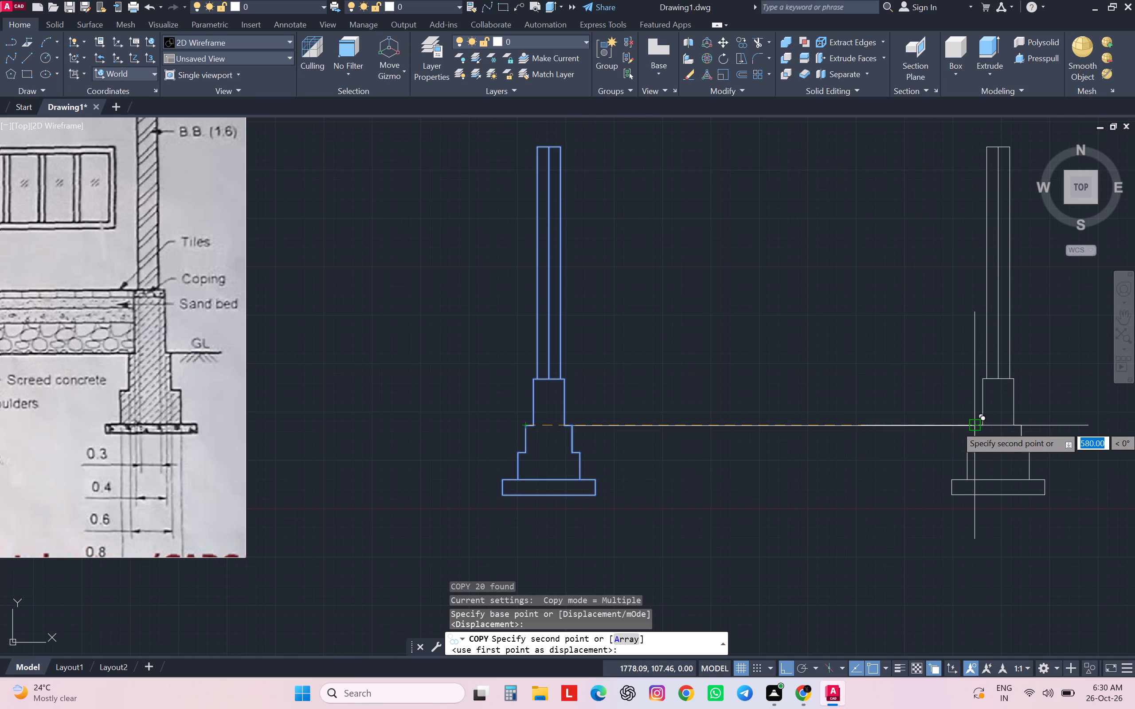
click(979, 425)
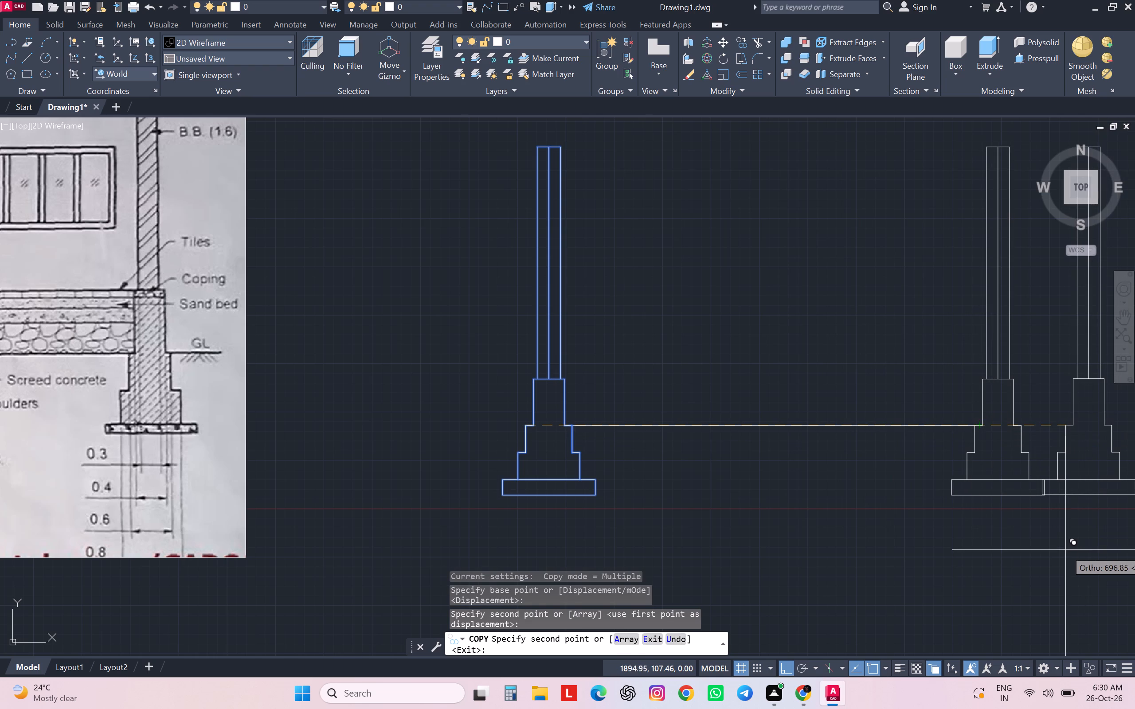
key(Escape)
key(Escape)
key(Escape)
key(Escape)
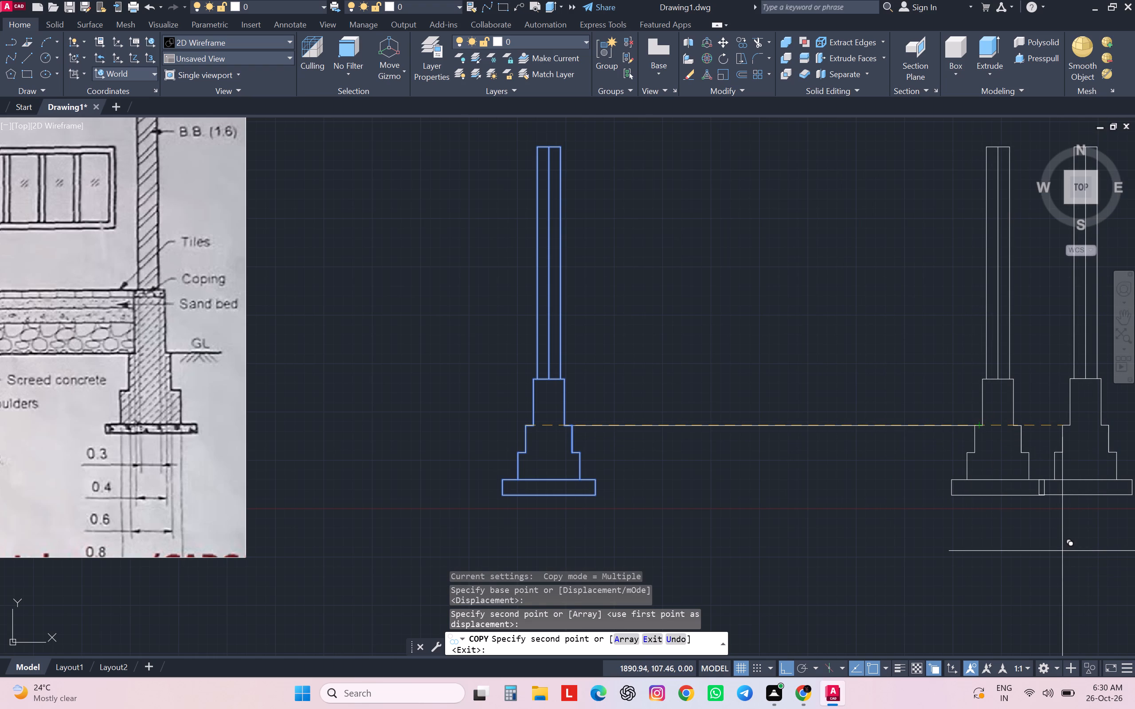
Measure the boulder layer's height beside the leftmost footing on the reference image with the aligned dimension tool, without placing a dimension.
scroll(567, 416, down, 1)
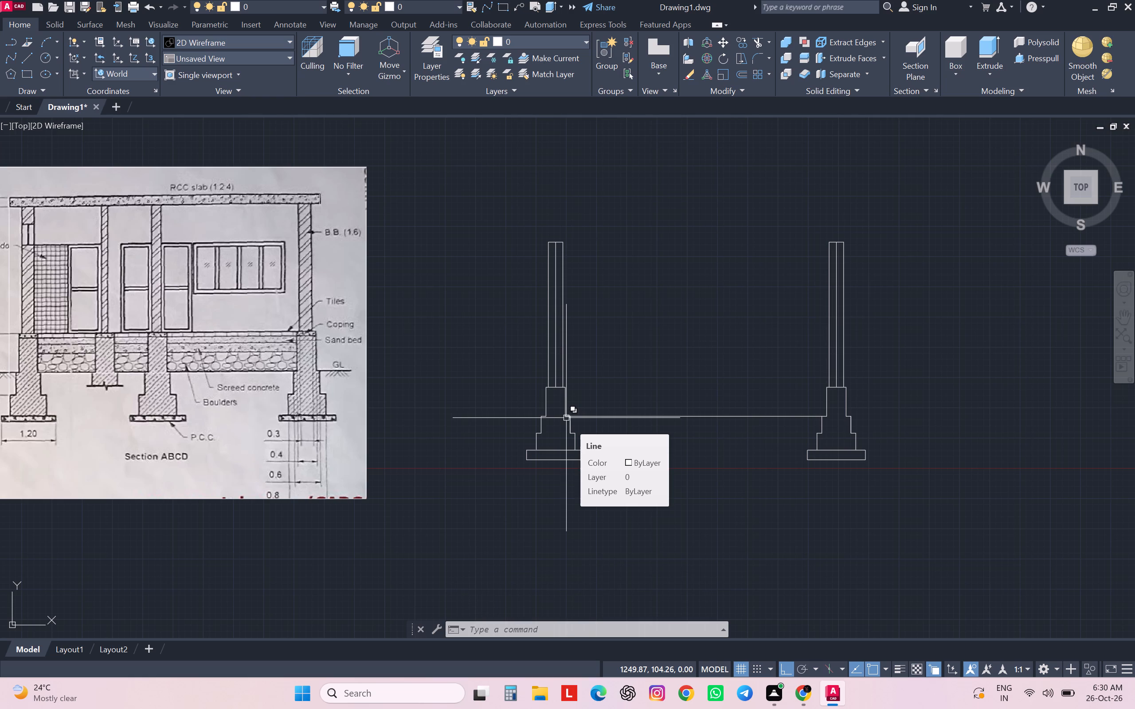
scroll(566, 418, down, 1)
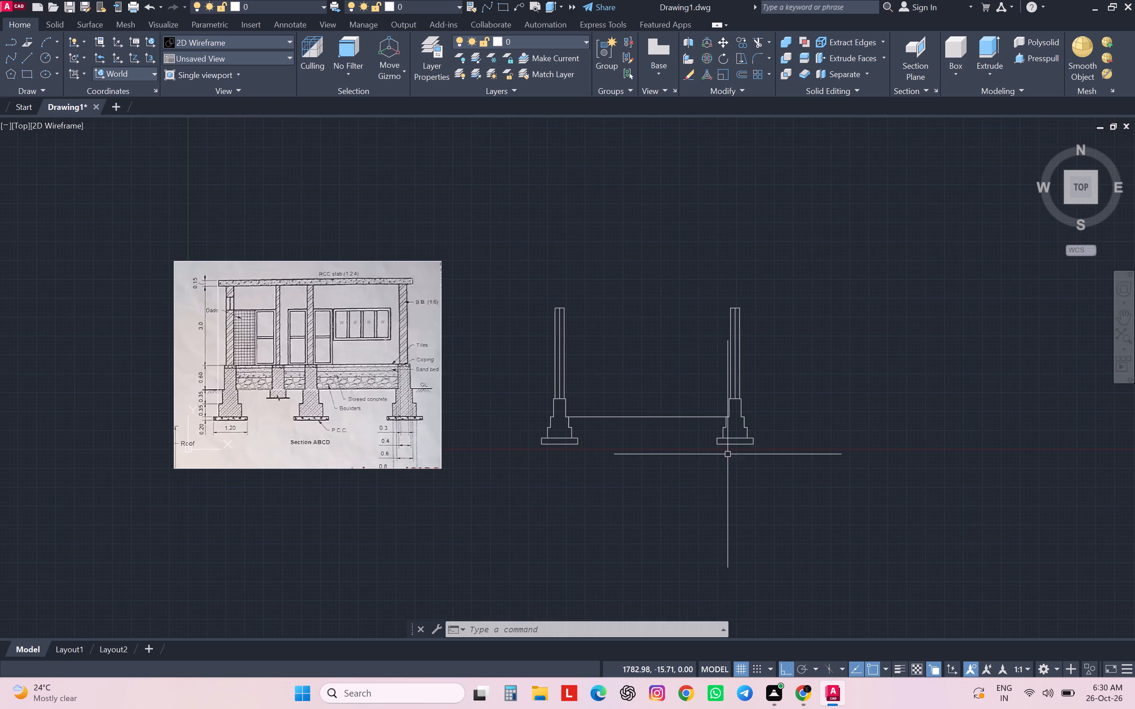
scroll(647, 410, up, 2)
scroll(647, 410, down, 2)
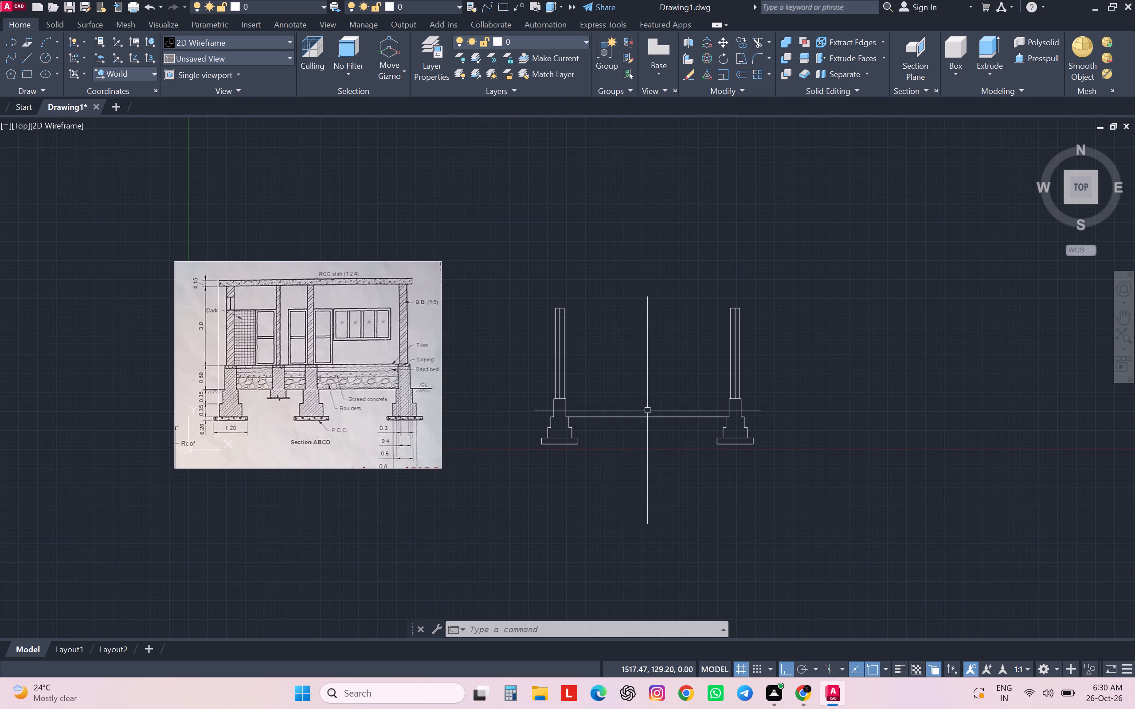
scroll(320, 399, up, 1)
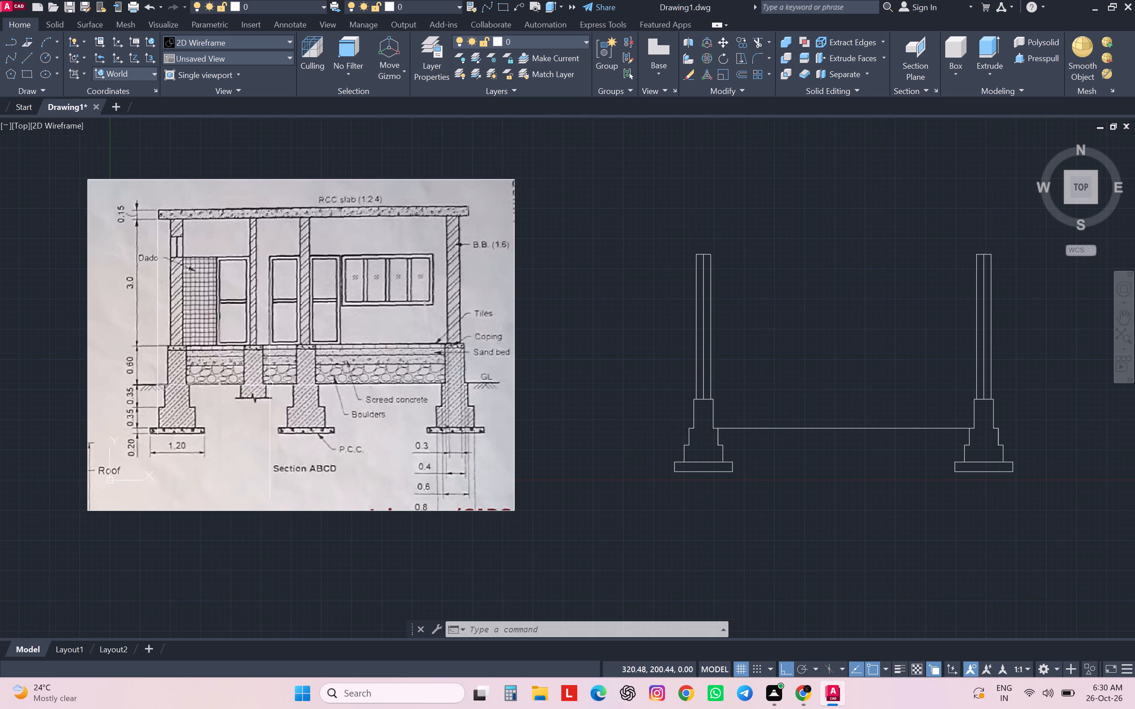
scroll(263, 382, up, 1)
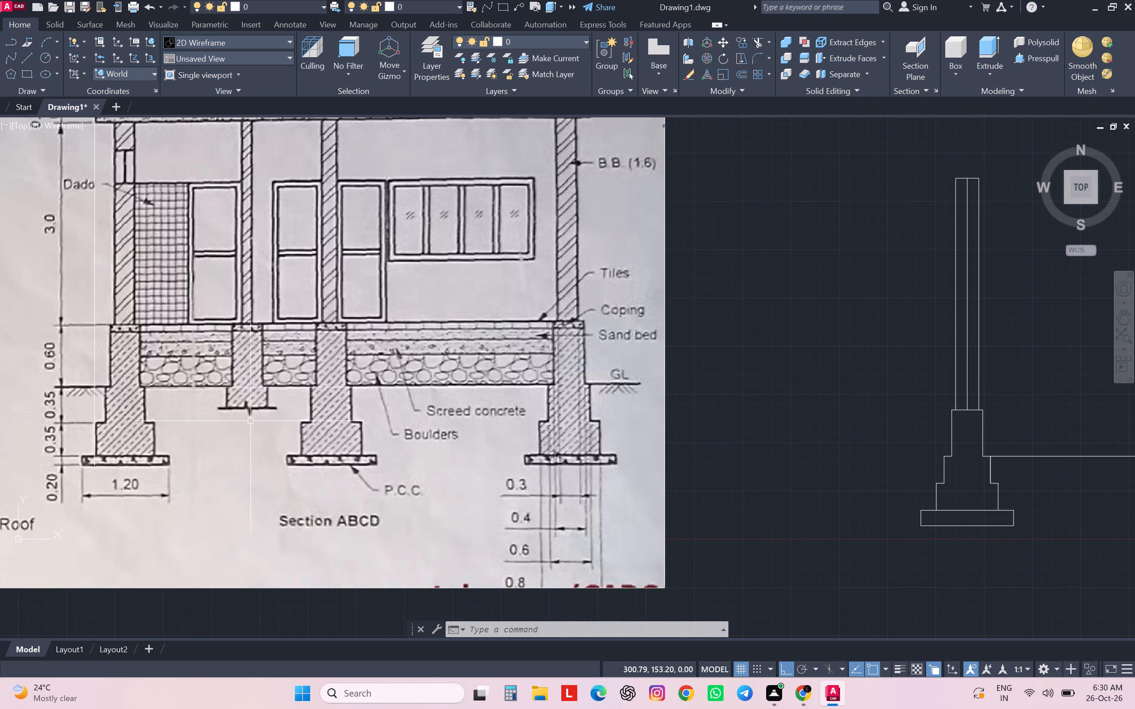
key(d)
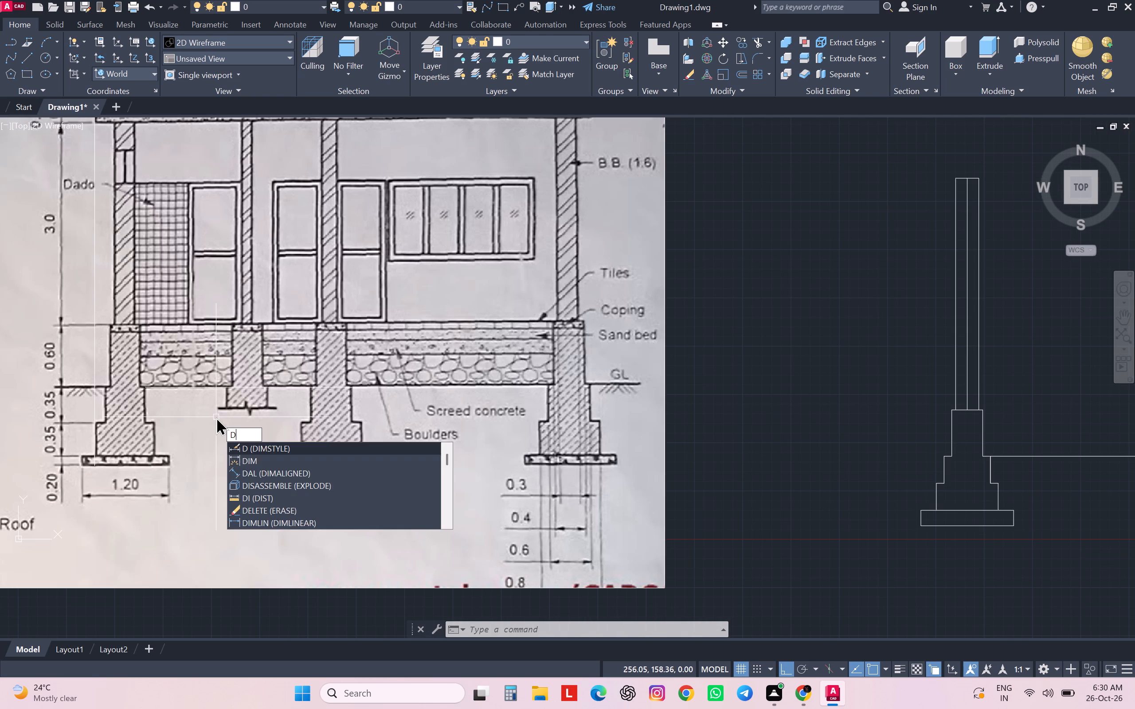
key(a)
key(Return)
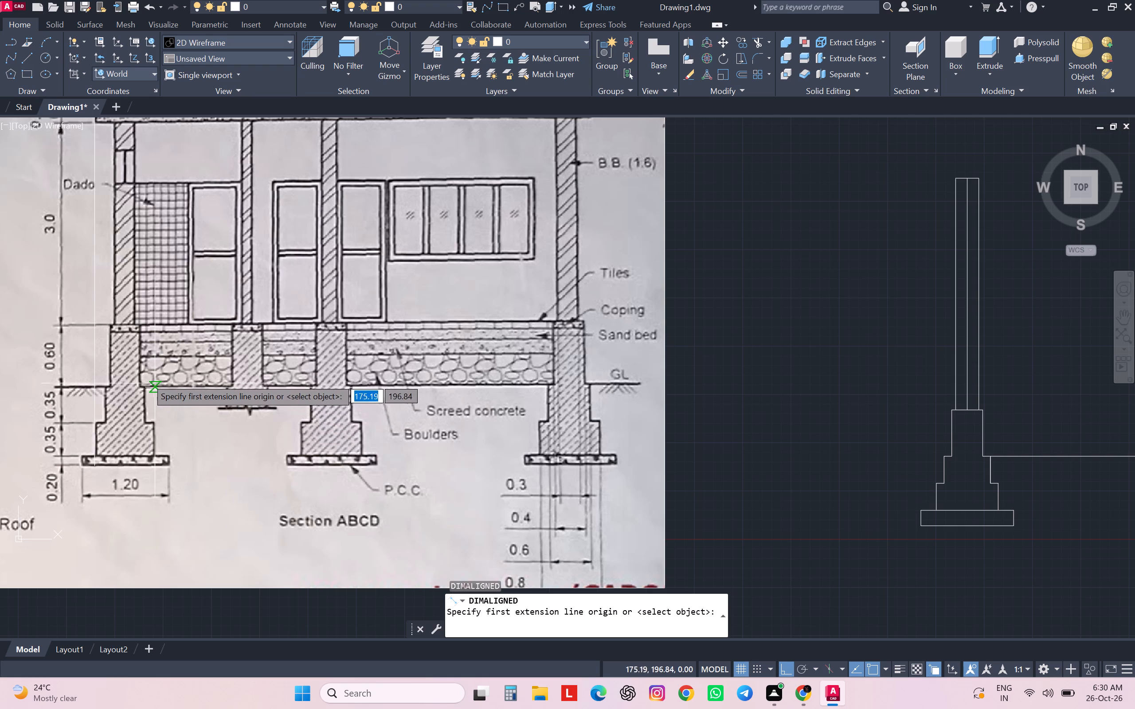
click(142, 384)
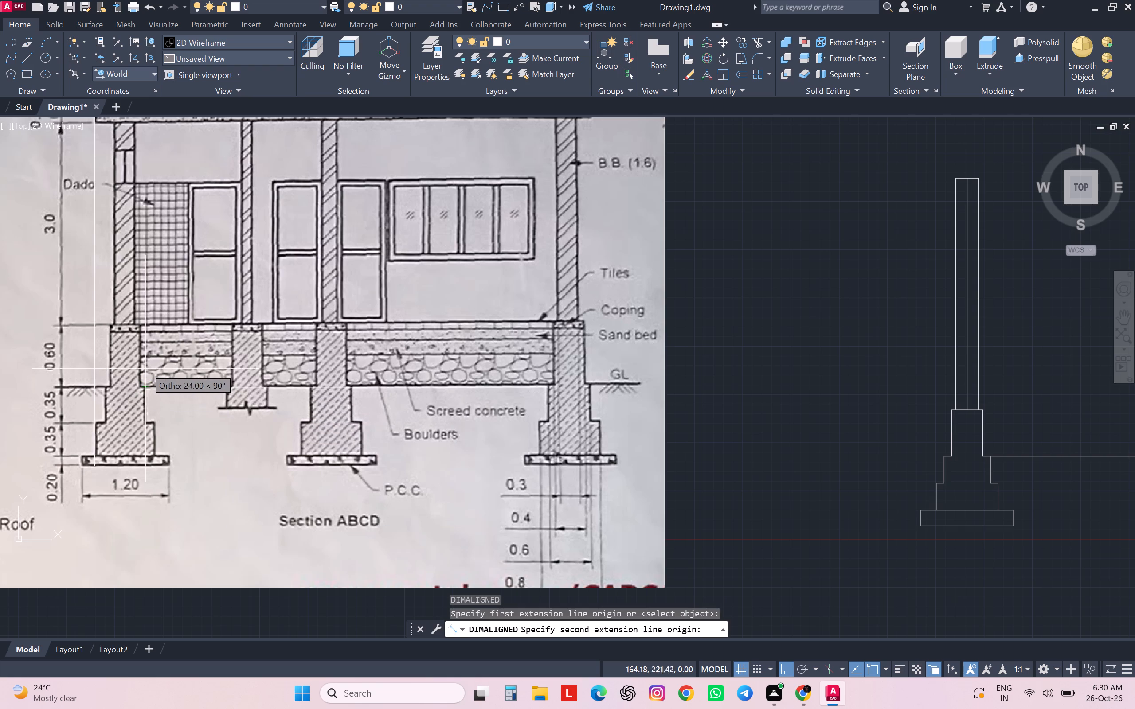
click(145, 357)
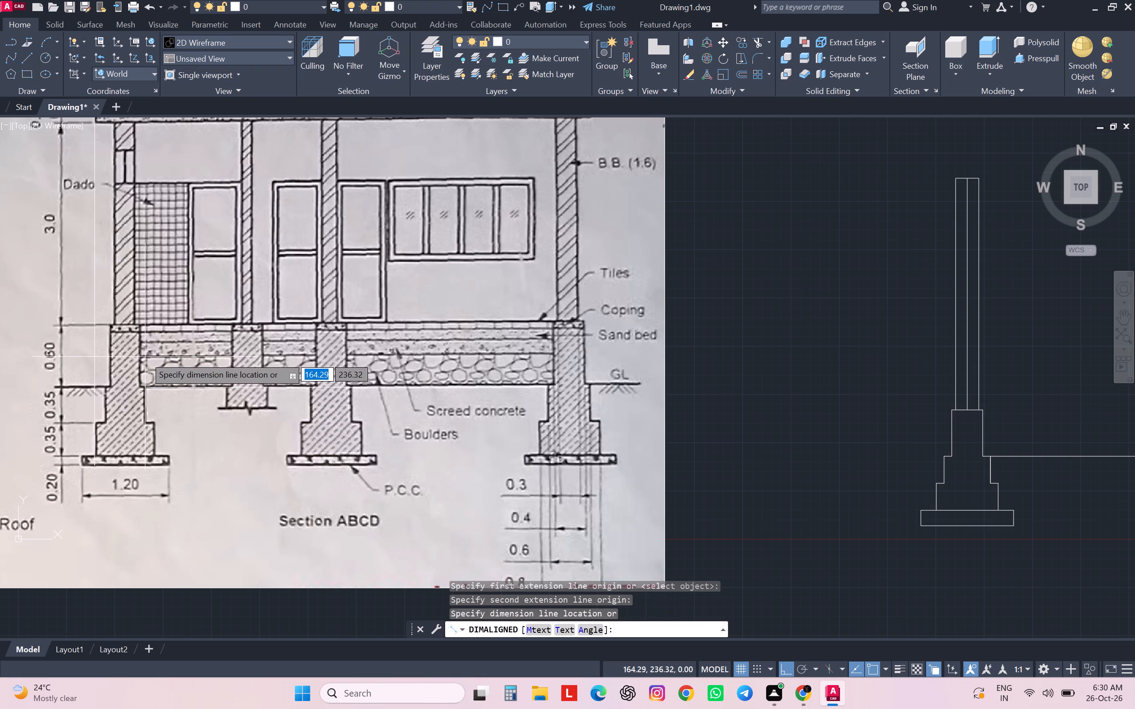
key(Escape)
key(Escape)
key(Escape)
key(Escape)
key(Escape)
key(Escape)
key(Escape)
key(Escape)
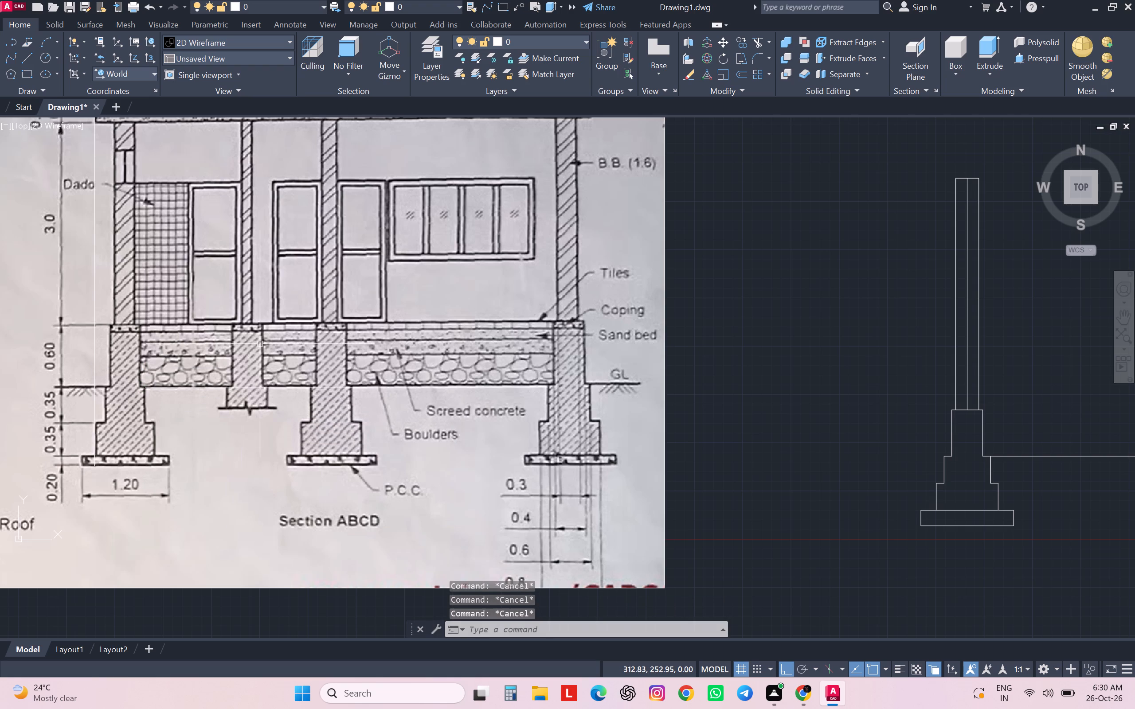
Draw consecutive vertical line segments about 40, 19, 13 and 9 long from ground level up through the reference image's floor layers beside the leftmost footing.
key(l)
key(Return)
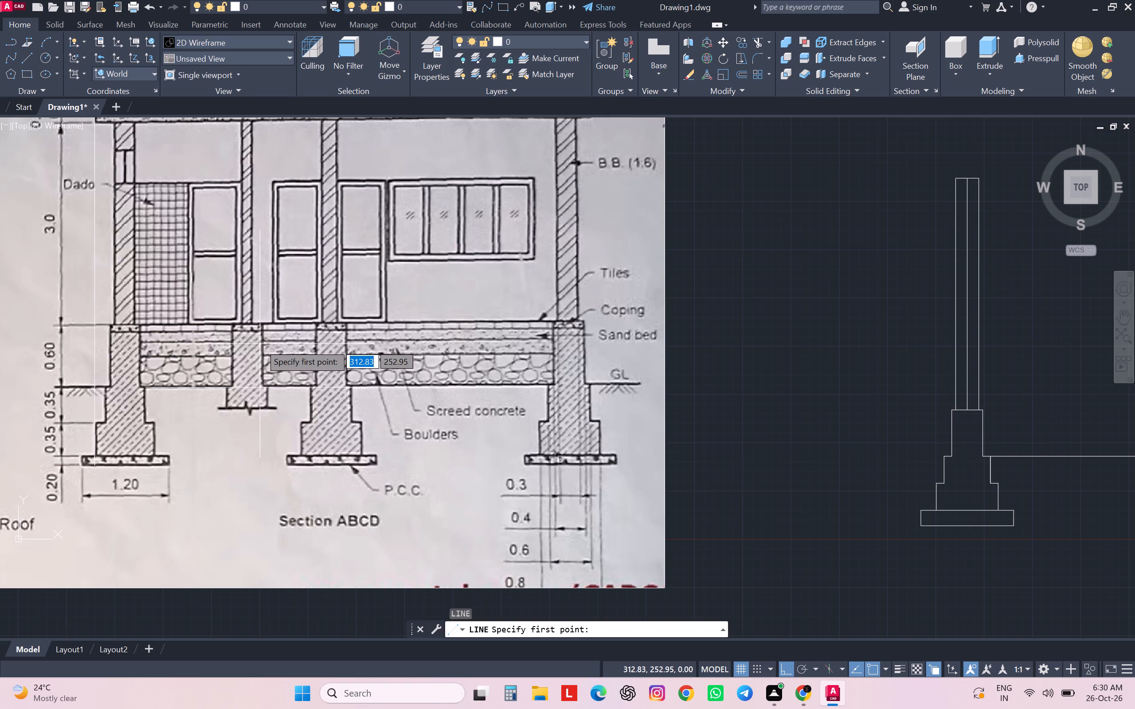
scroll(143, 373, up, 2)
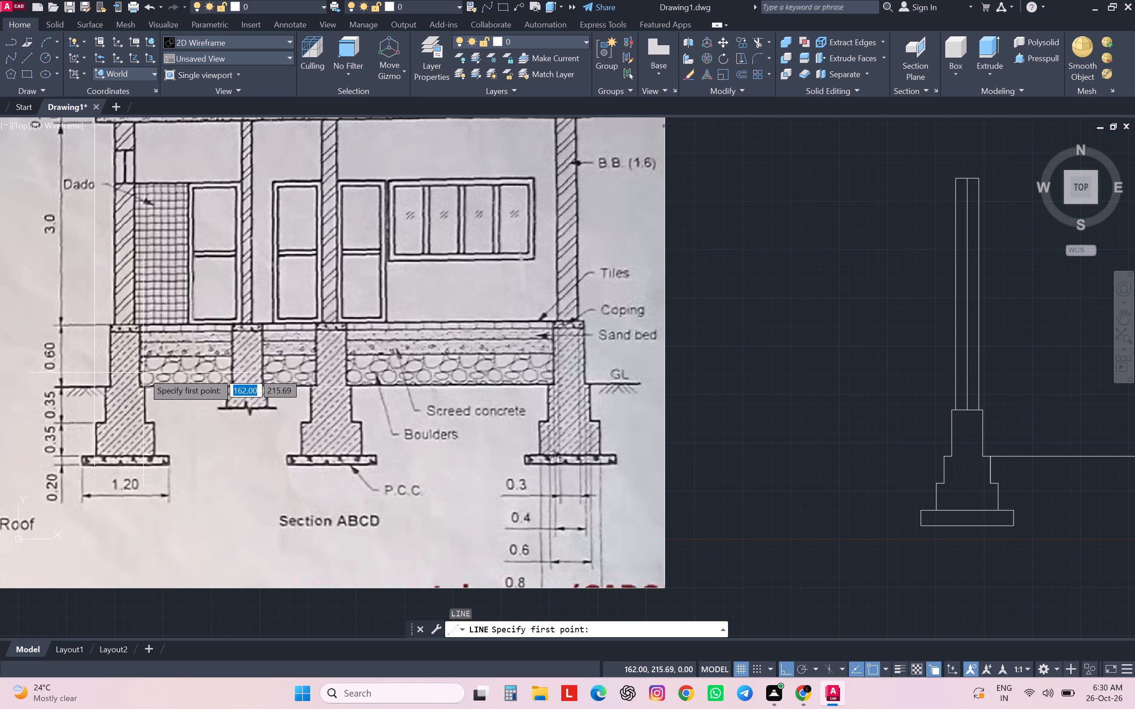
click(149, 408)
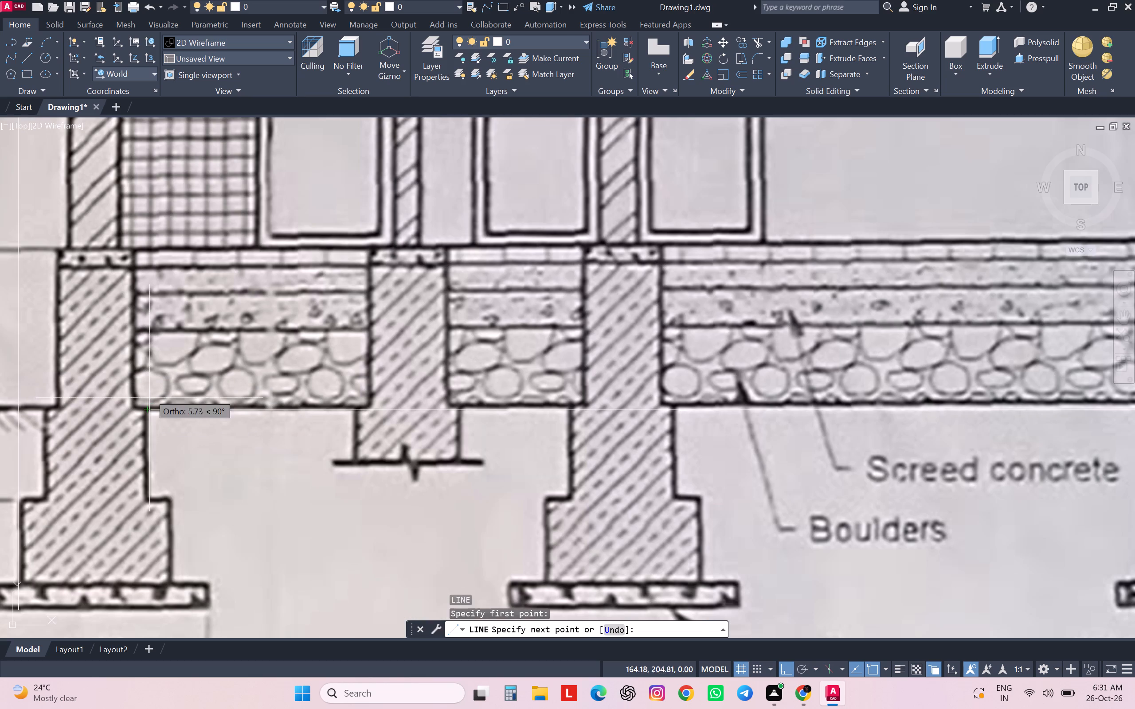
click(147, 331)
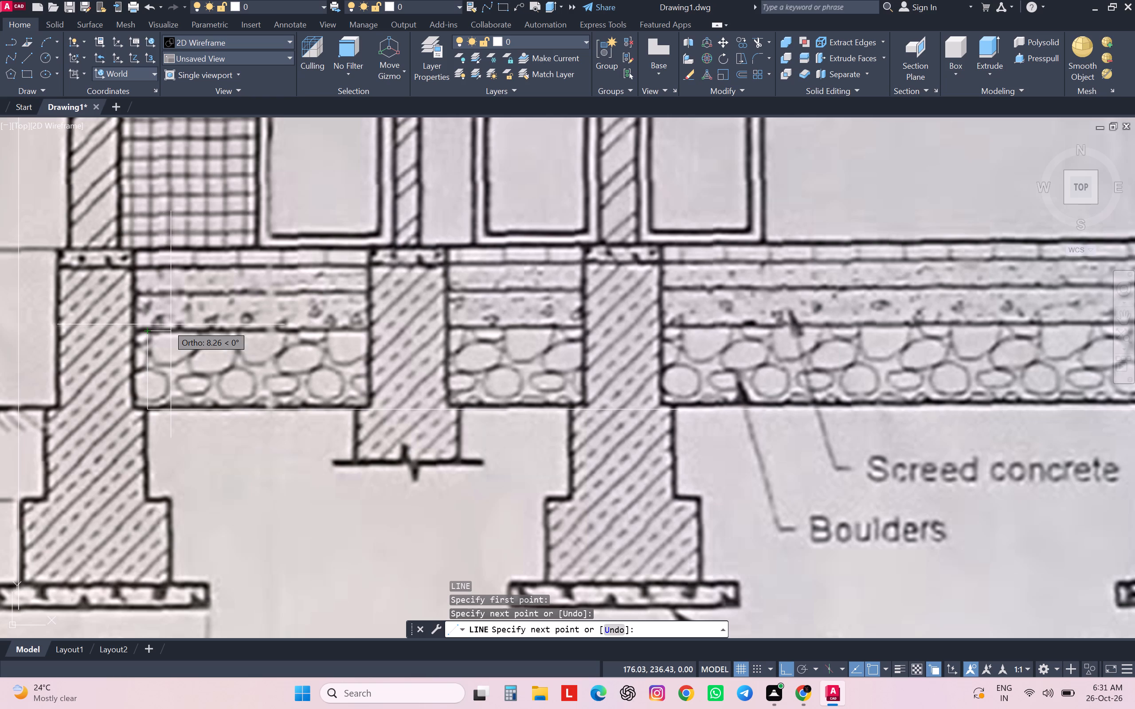
click(149, 293)
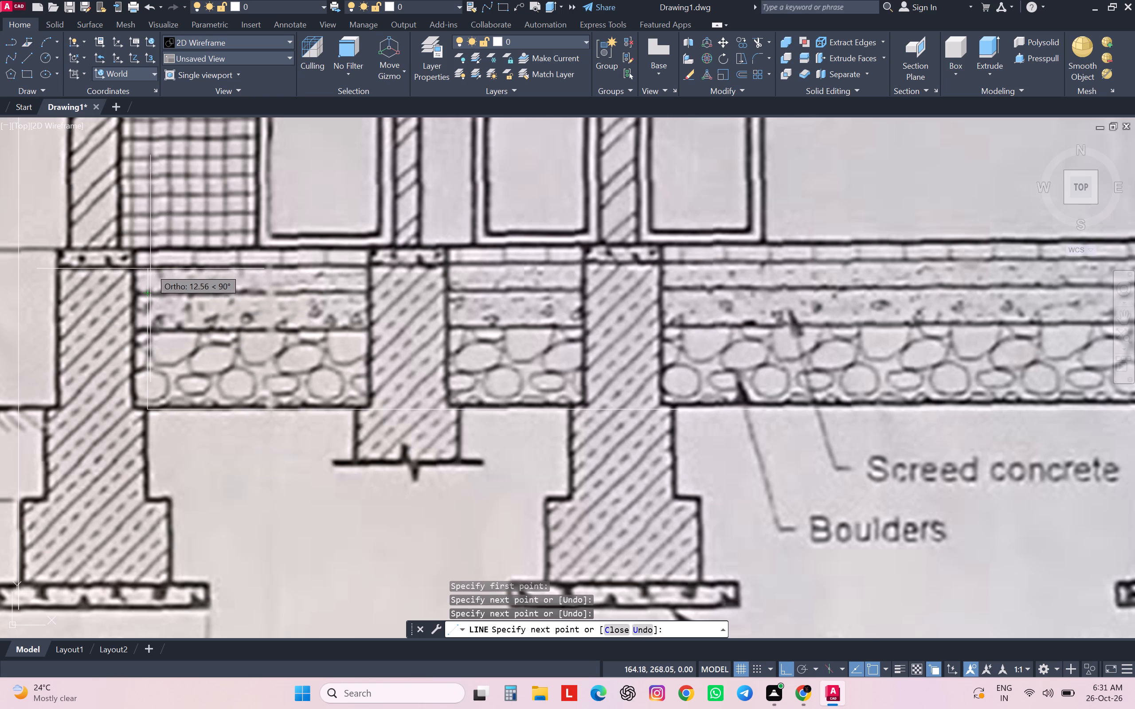
click(149, 268)
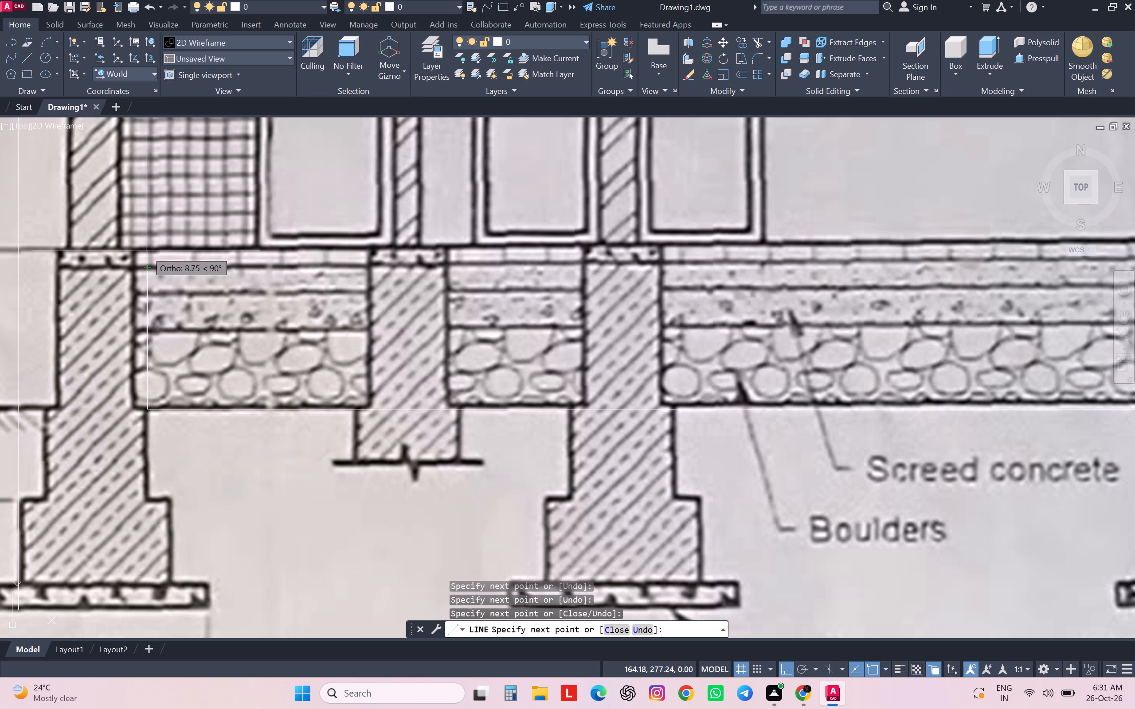
click(146, 250)
key(grave)
key(Escape)
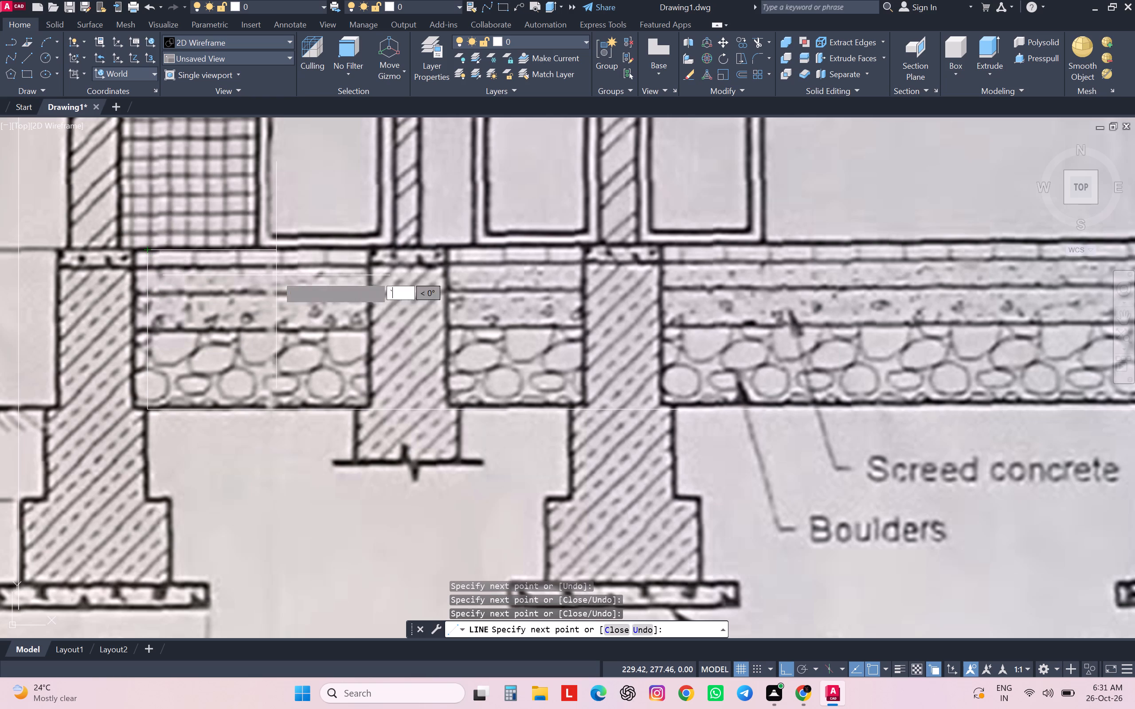
text(```)
key(Escape)
key(Escape)
key(Escape)
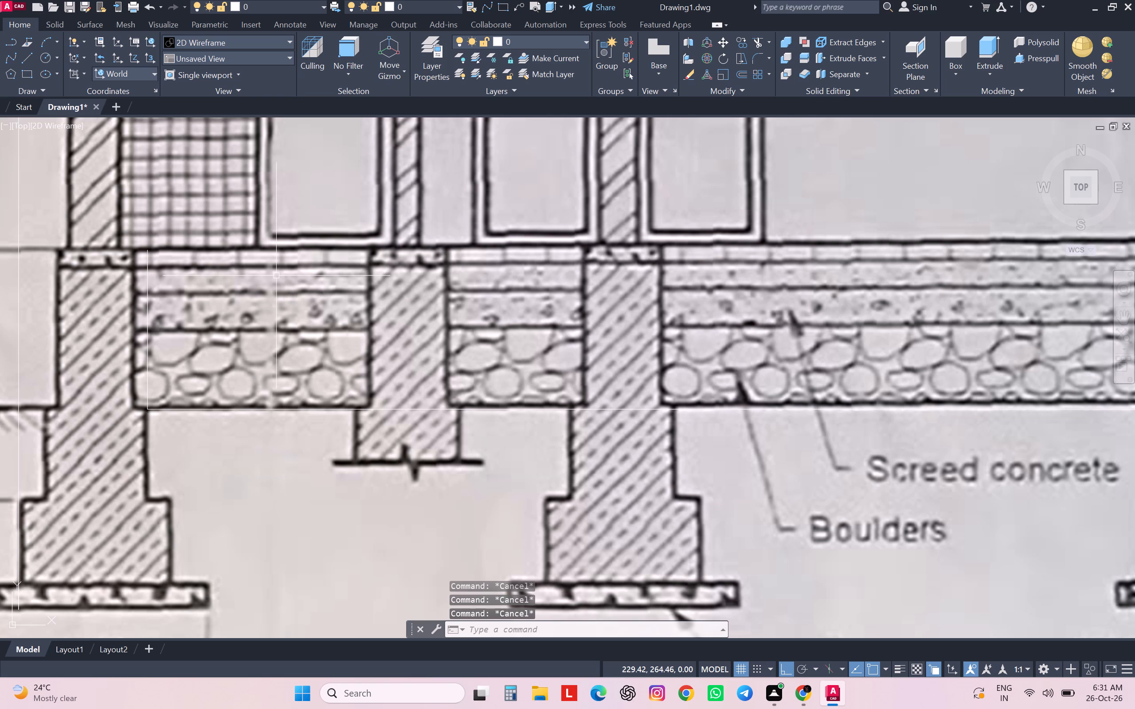
key(Escape)
key(Escape)
key(Escape)
Measure the boulder and screed concrete layer segments on the reference image with the aligned dimension tool, without placing dimensions.
text(dal)
key(Return)
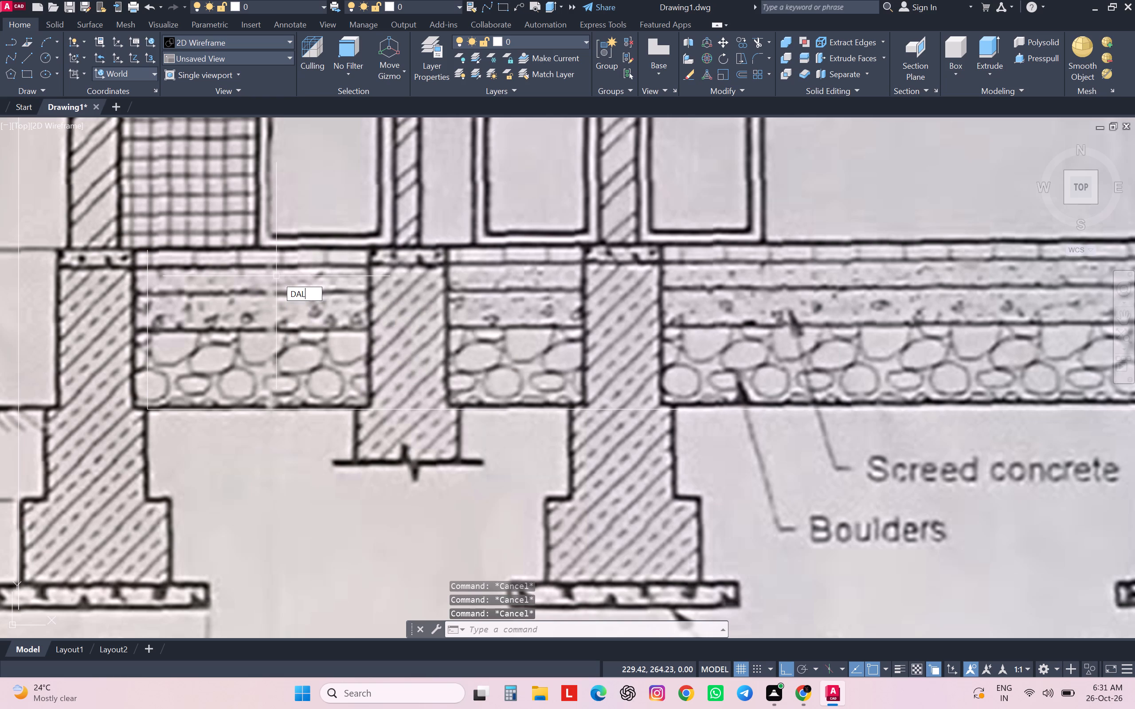
click(145, 410)
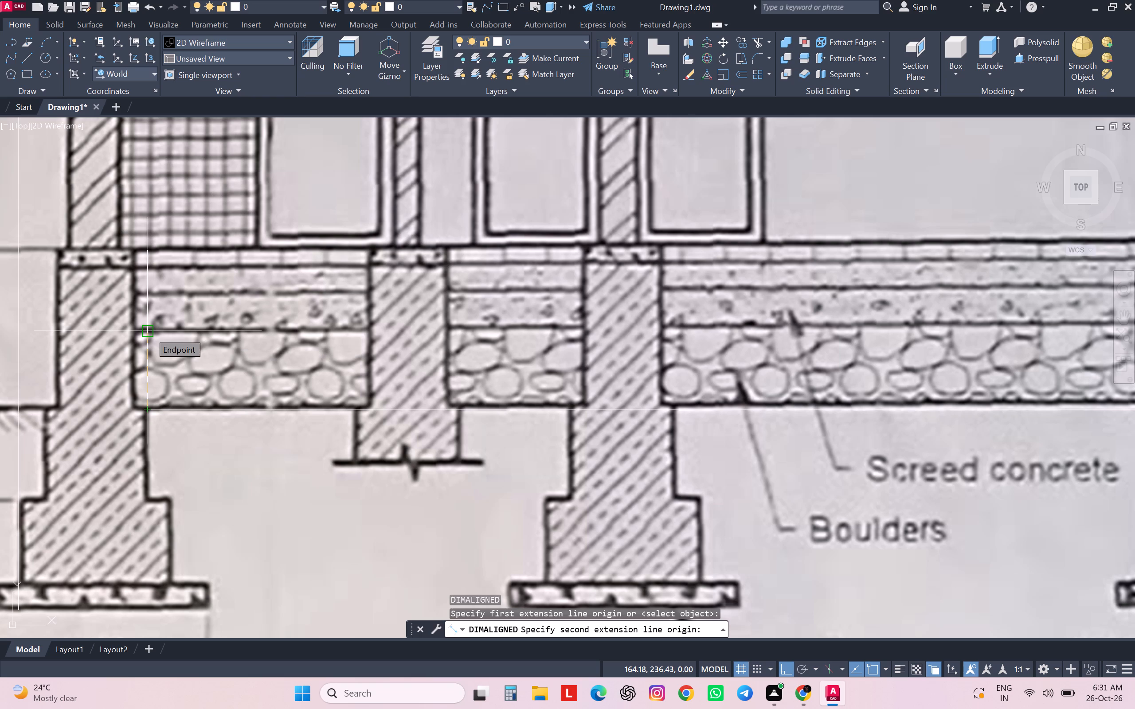
key(Escape)
key(Escape)
key(Escape)
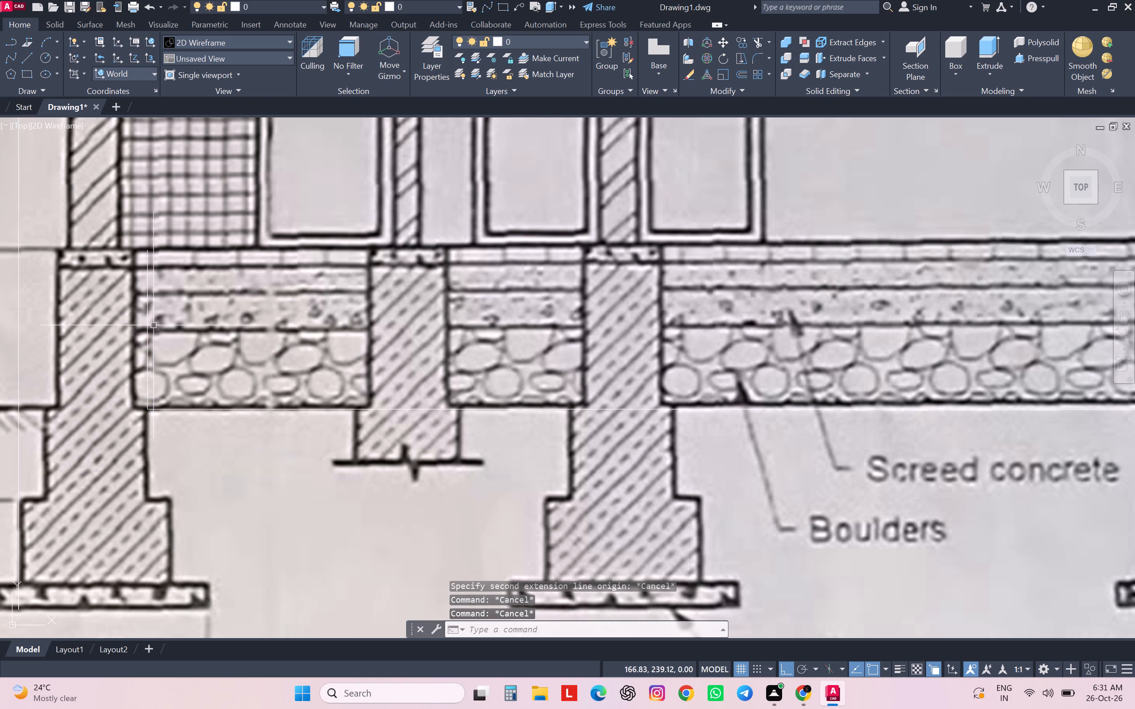
key(space)
click(150, 333)
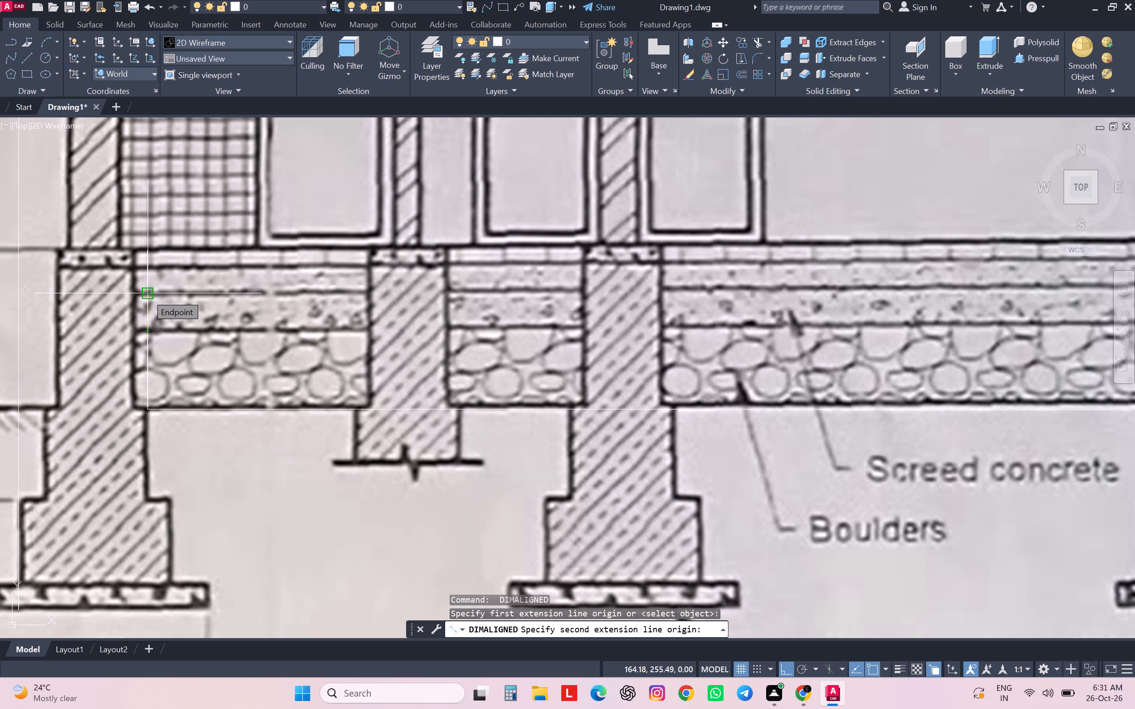
key(Escape)
Measure the sand bed and tile layer segments on the reference image with the aligned dimension tool, without placing dimensions.
key(space)
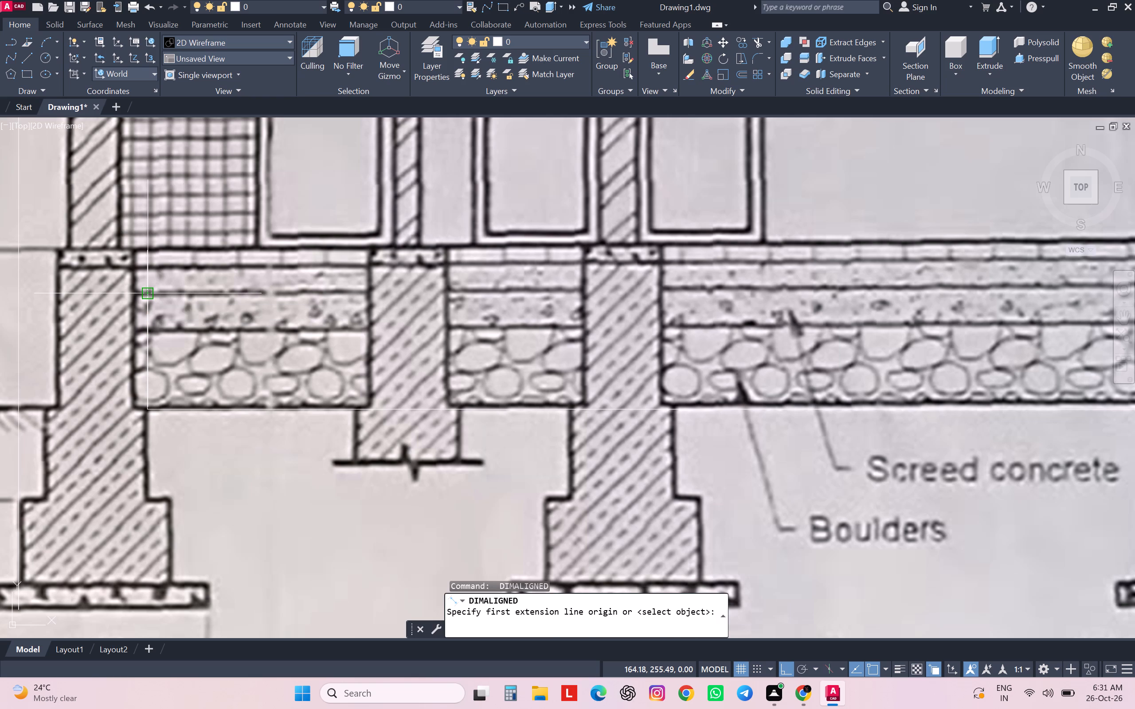
click(147, 294)
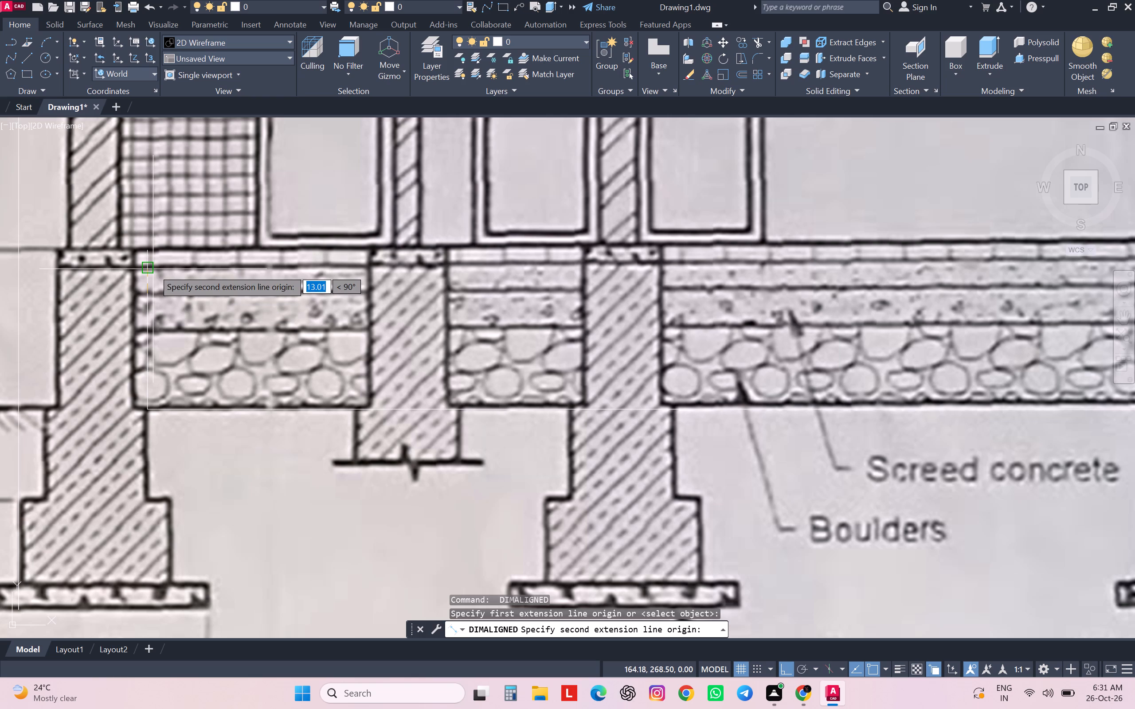
key(space)
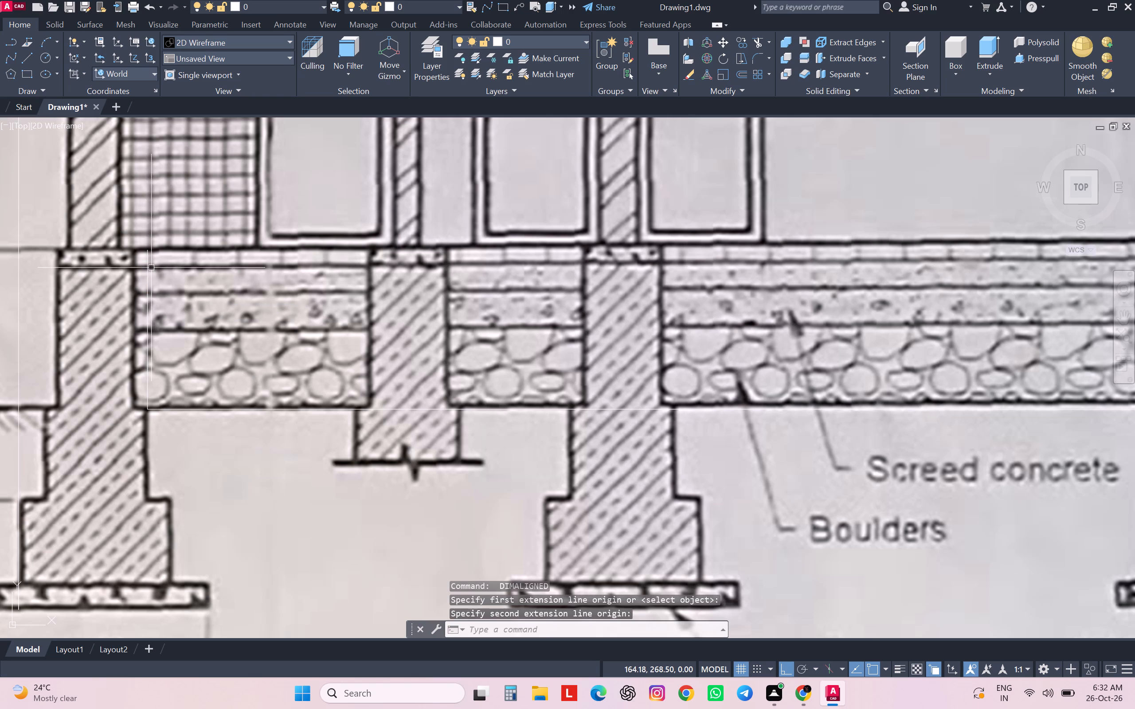
key(space)
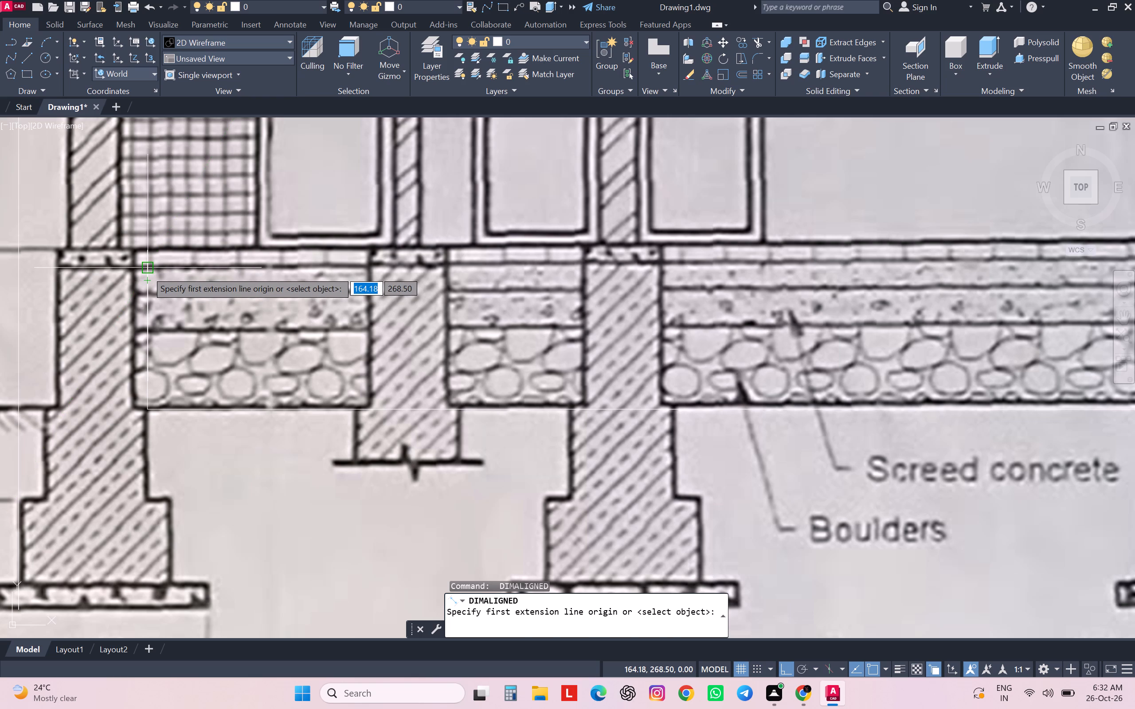
click(146, 271)
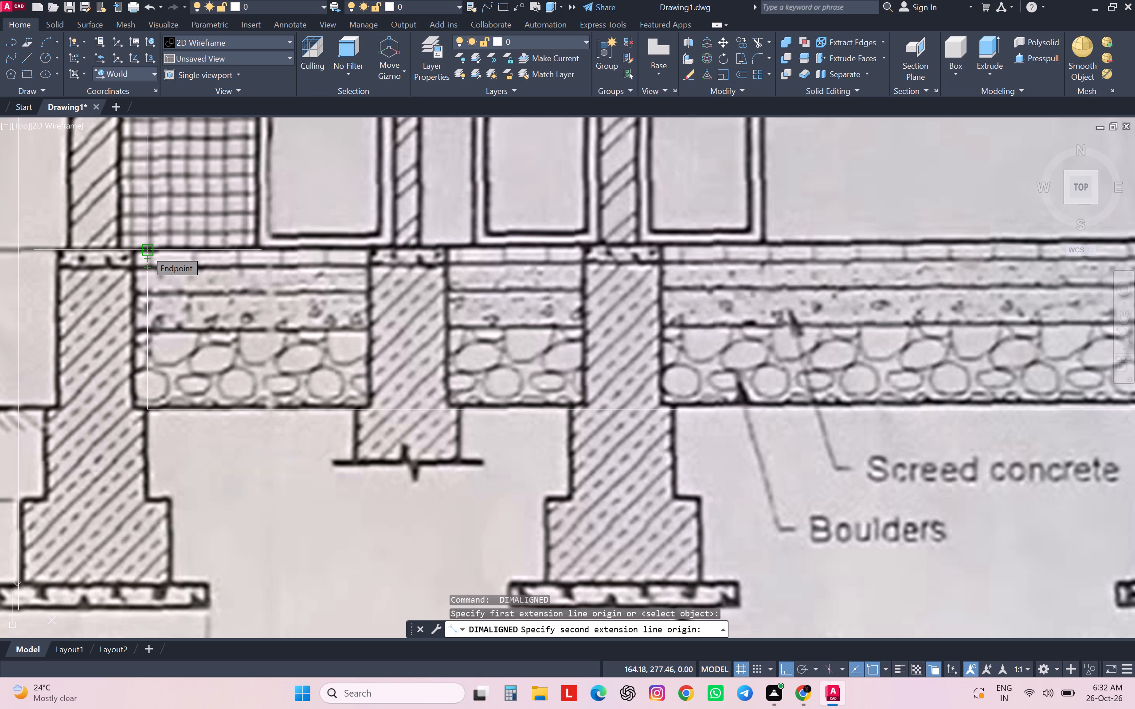
scroll(157, 365, down, 3)
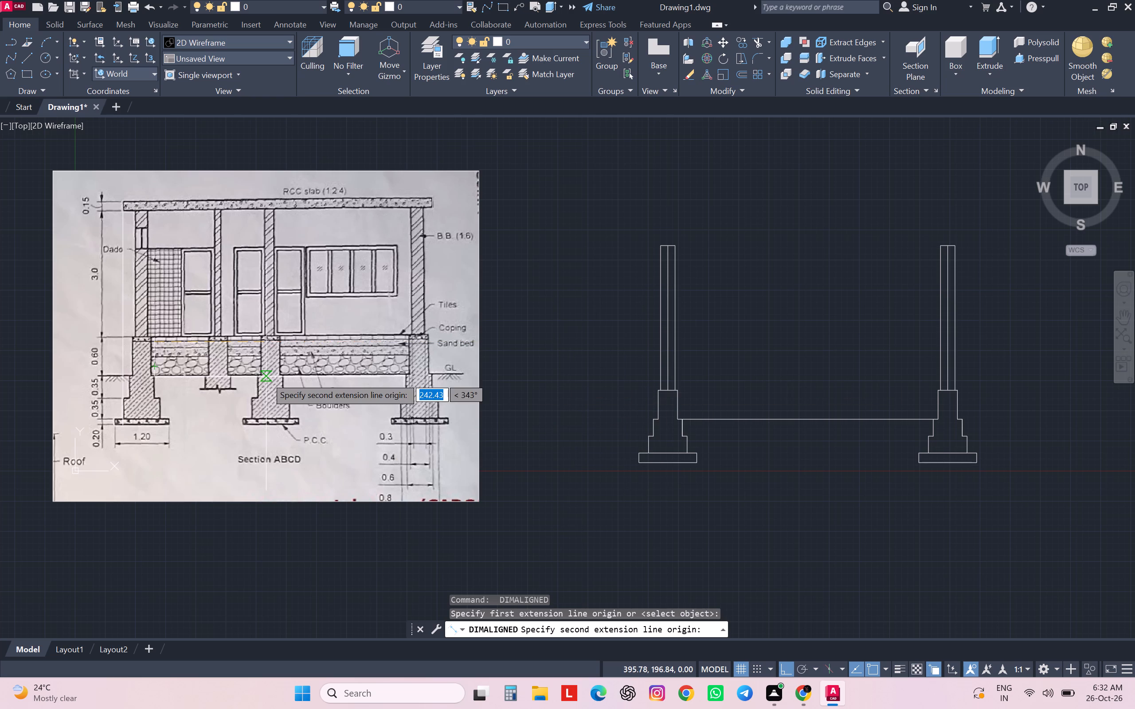
scroll(153, 337, up, 2)
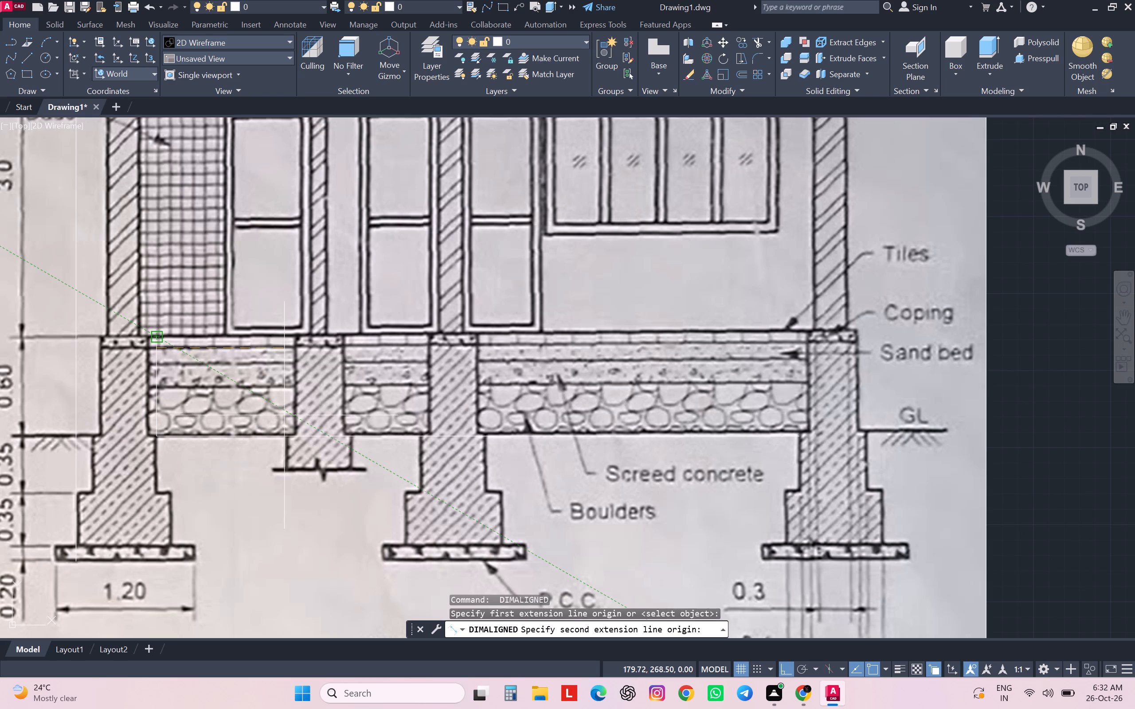
scroll(297, 421, down, 2)
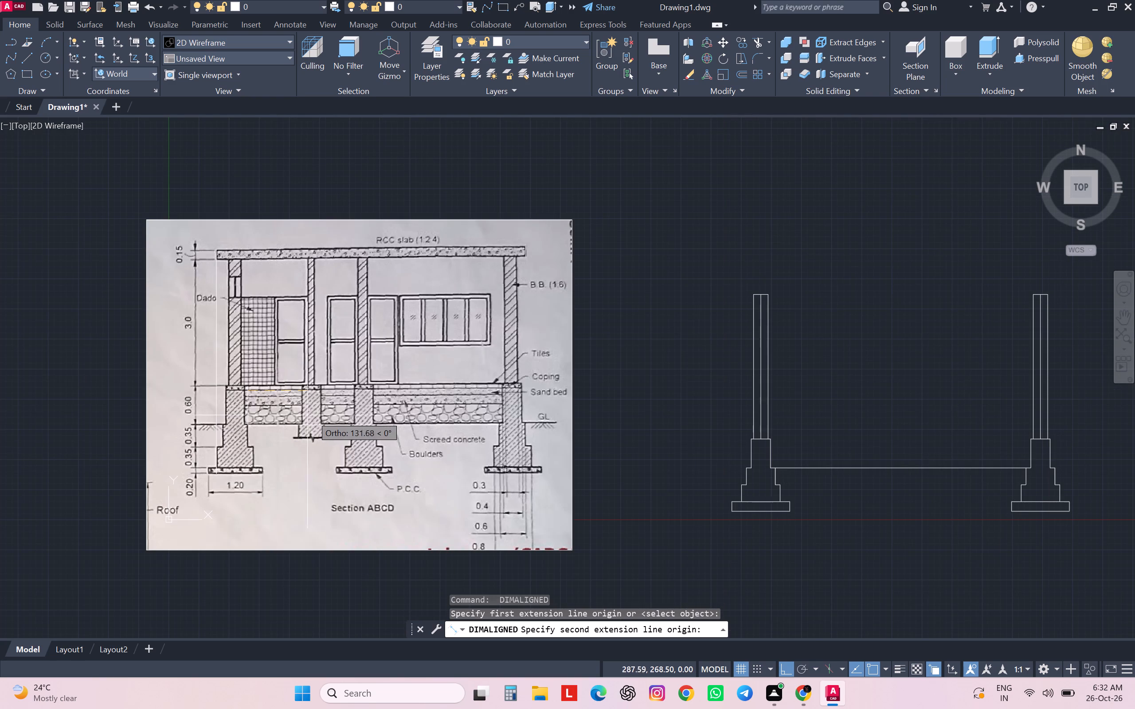
key(Escape)
key(Escape)
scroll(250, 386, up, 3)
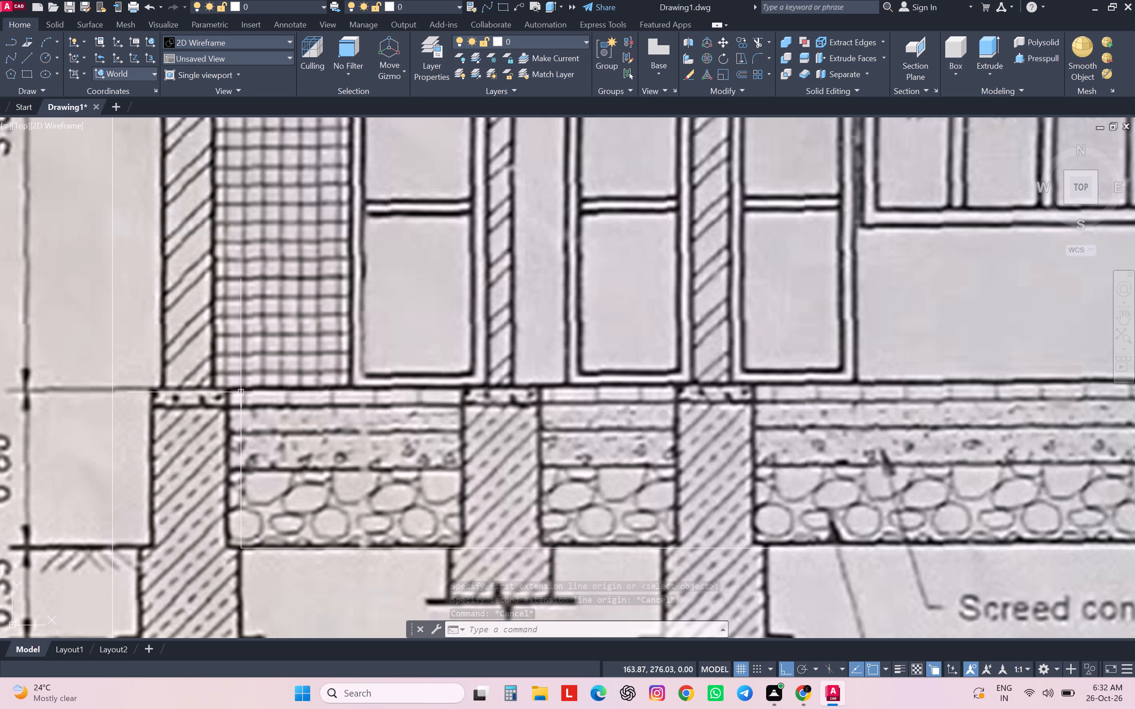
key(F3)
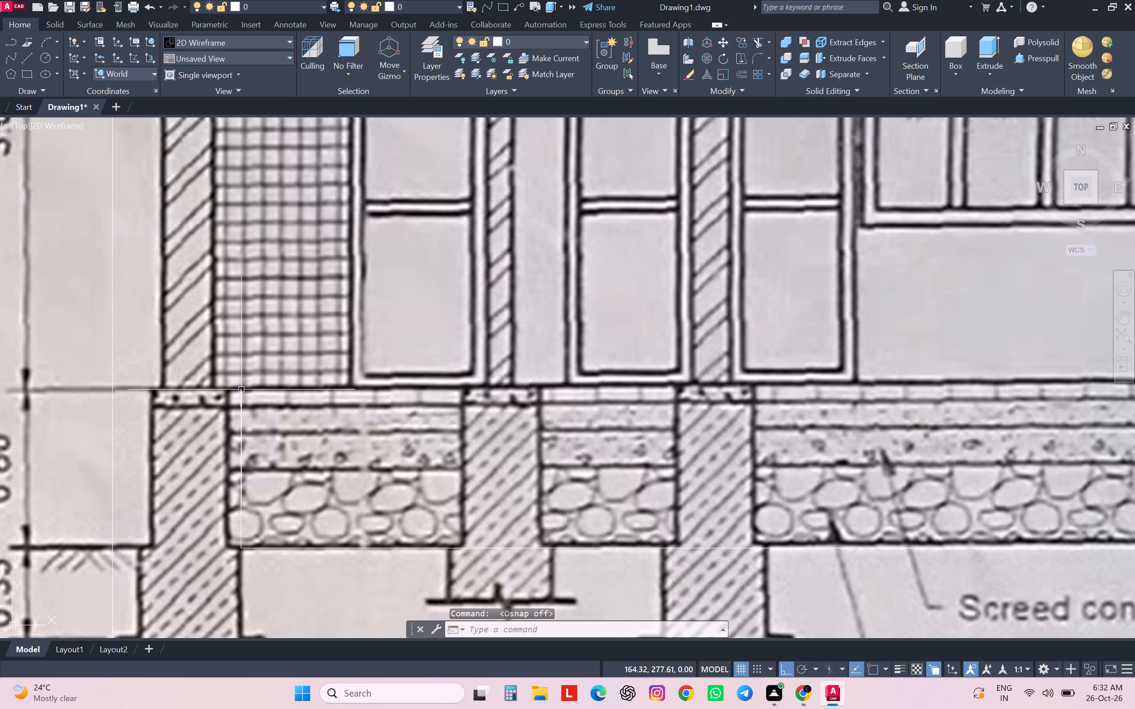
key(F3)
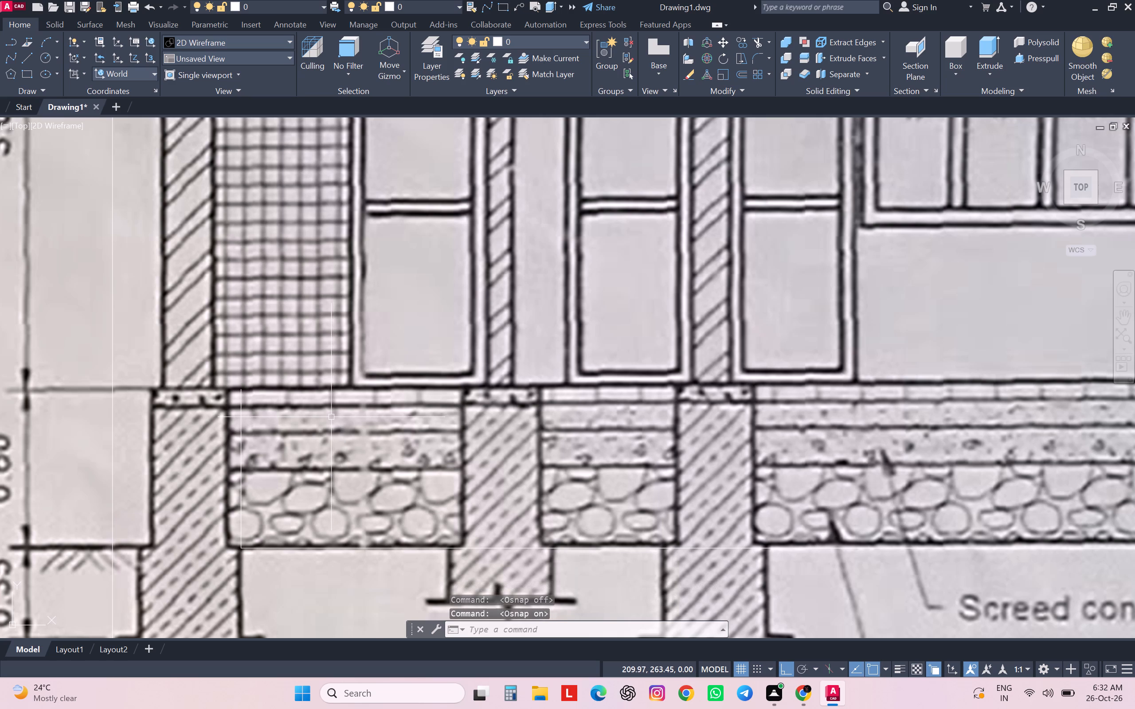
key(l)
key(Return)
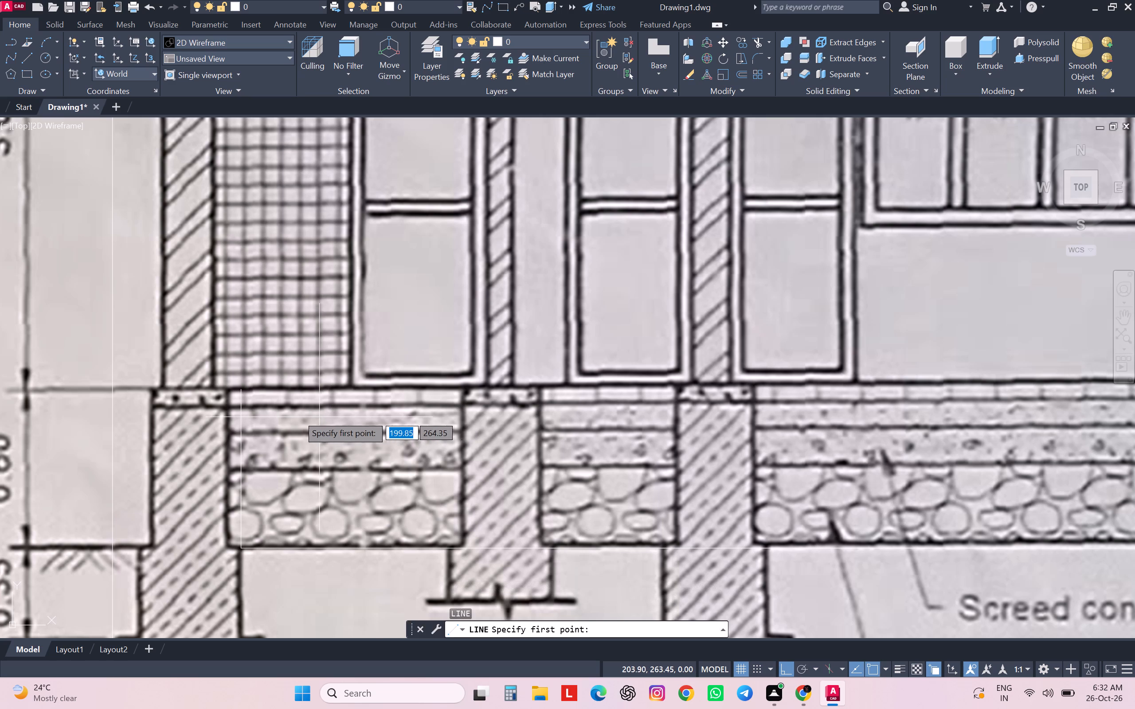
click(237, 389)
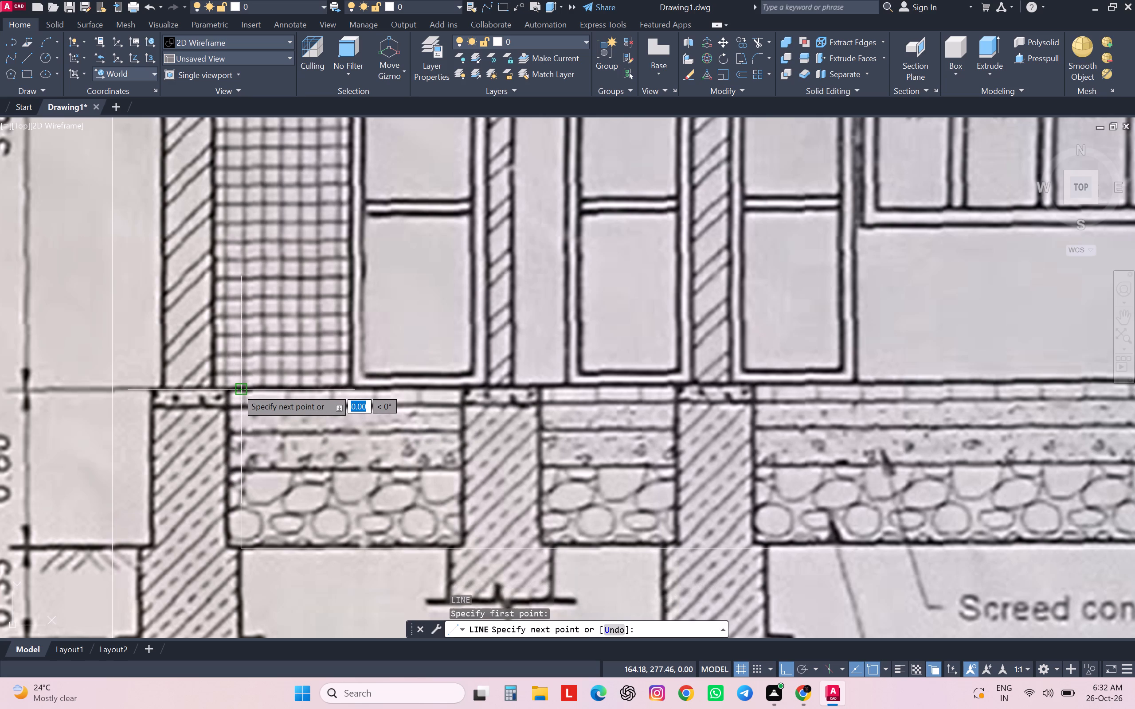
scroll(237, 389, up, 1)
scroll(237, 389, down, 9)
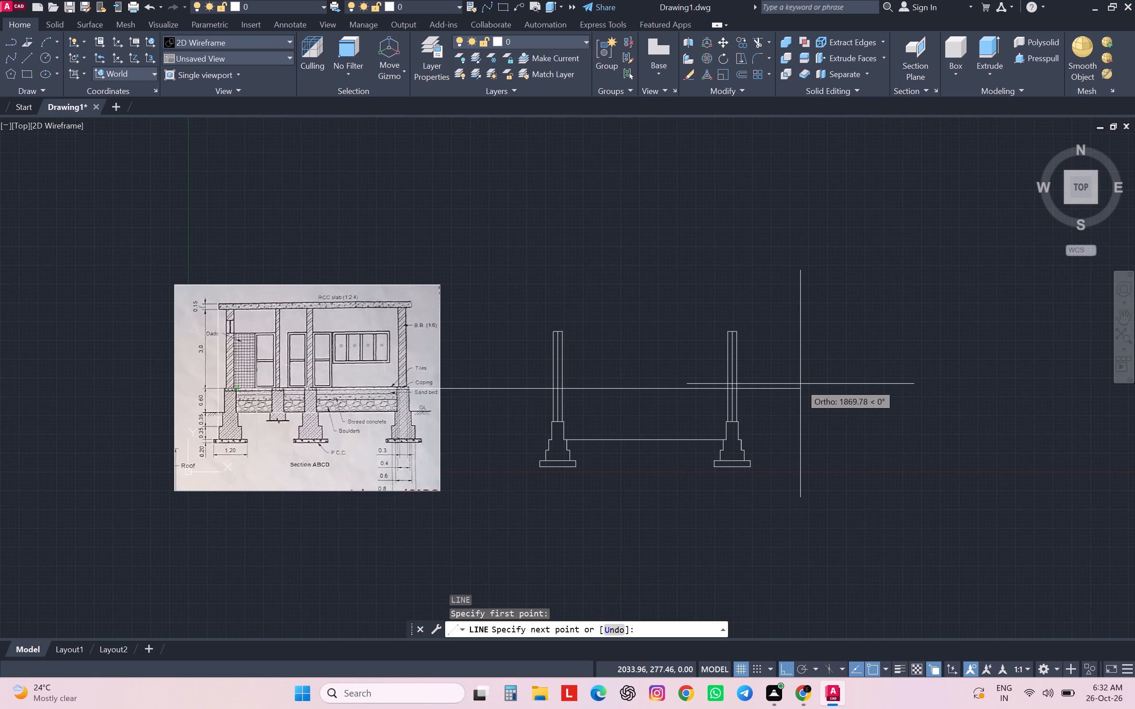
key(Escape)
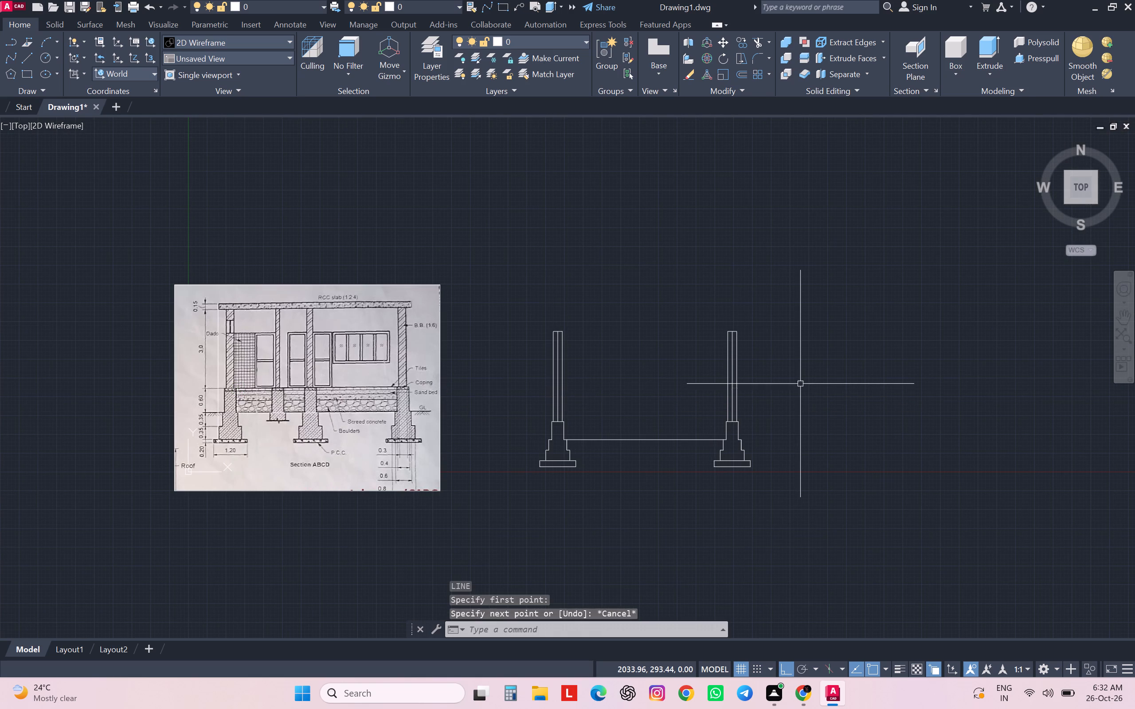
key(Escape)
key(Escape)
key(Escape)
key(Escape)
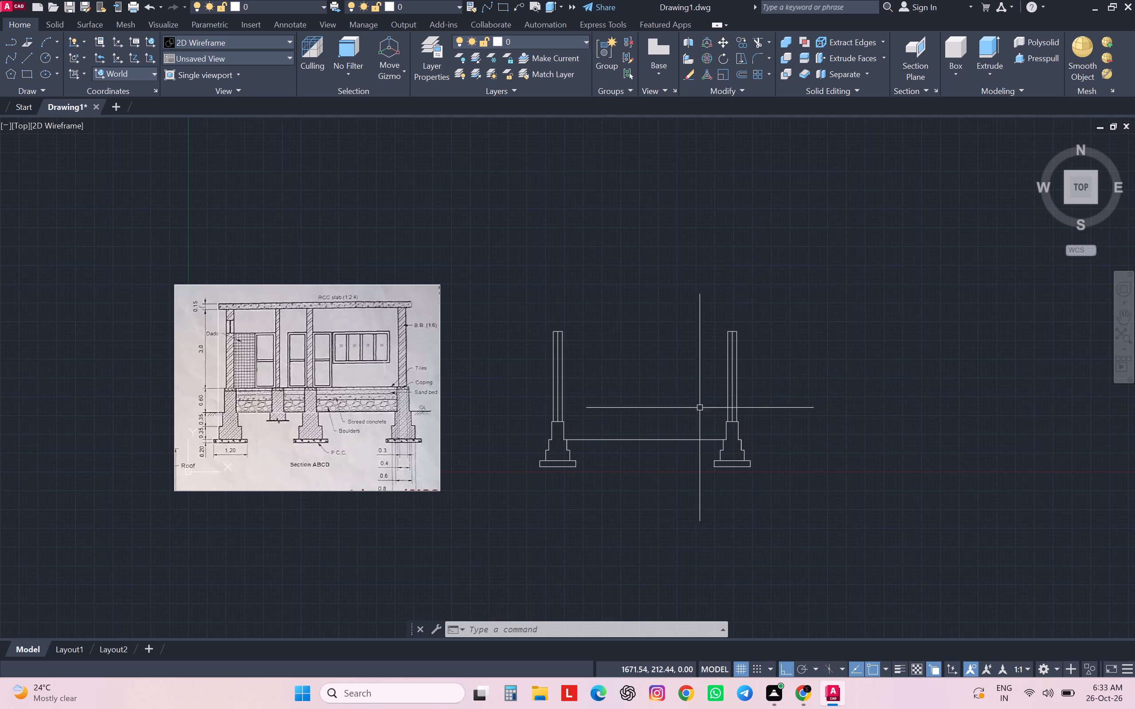
Offset the horizontal ground line between the two footings upward by 30 twice, giving two parallel lines above it.
scroll(486, 451, up, 1)
middle_drag(623, 446, 714, 415)
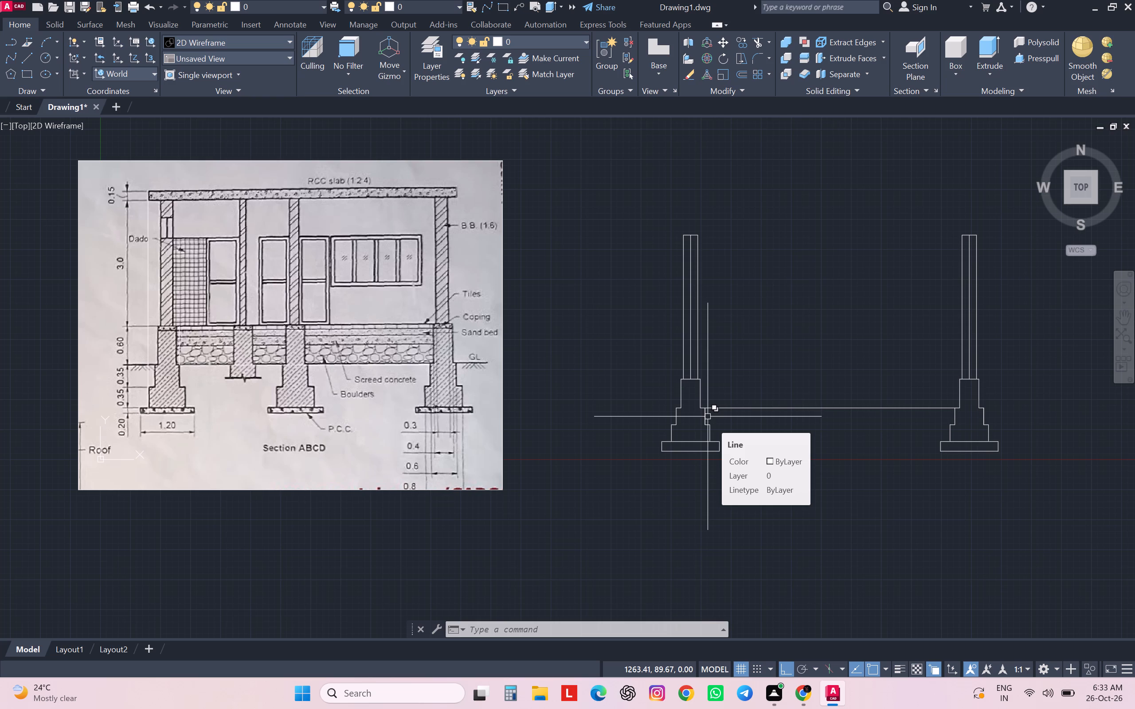
key(o)
key(Return)
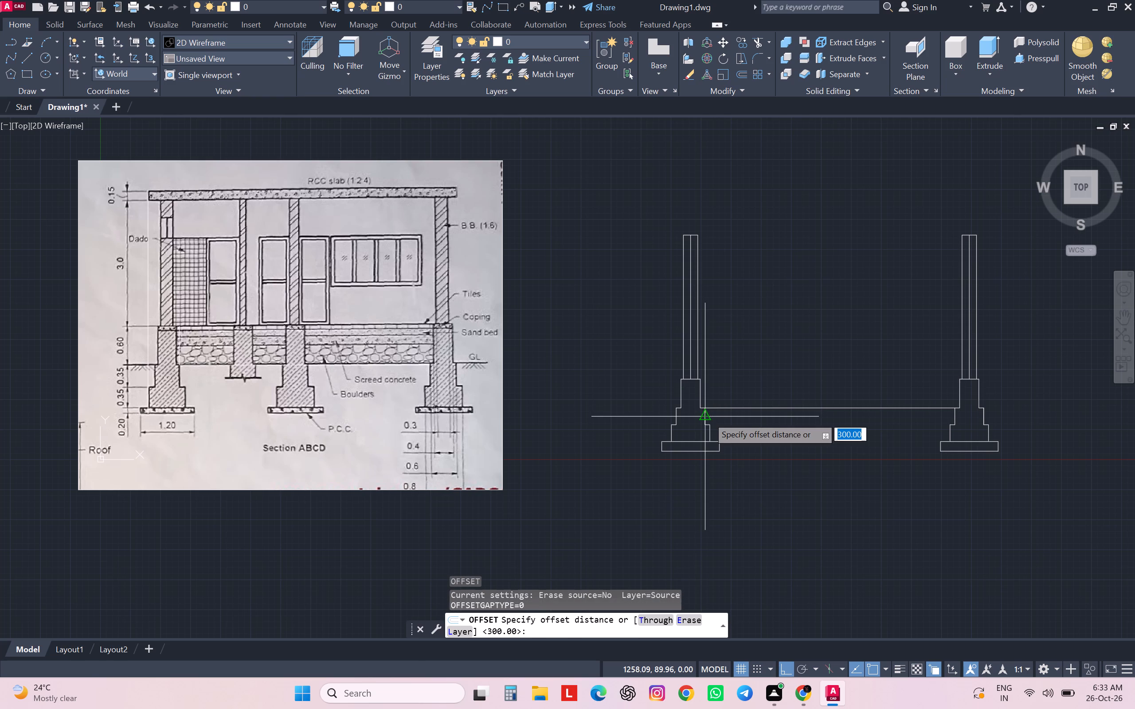
text(30)
key(Return)
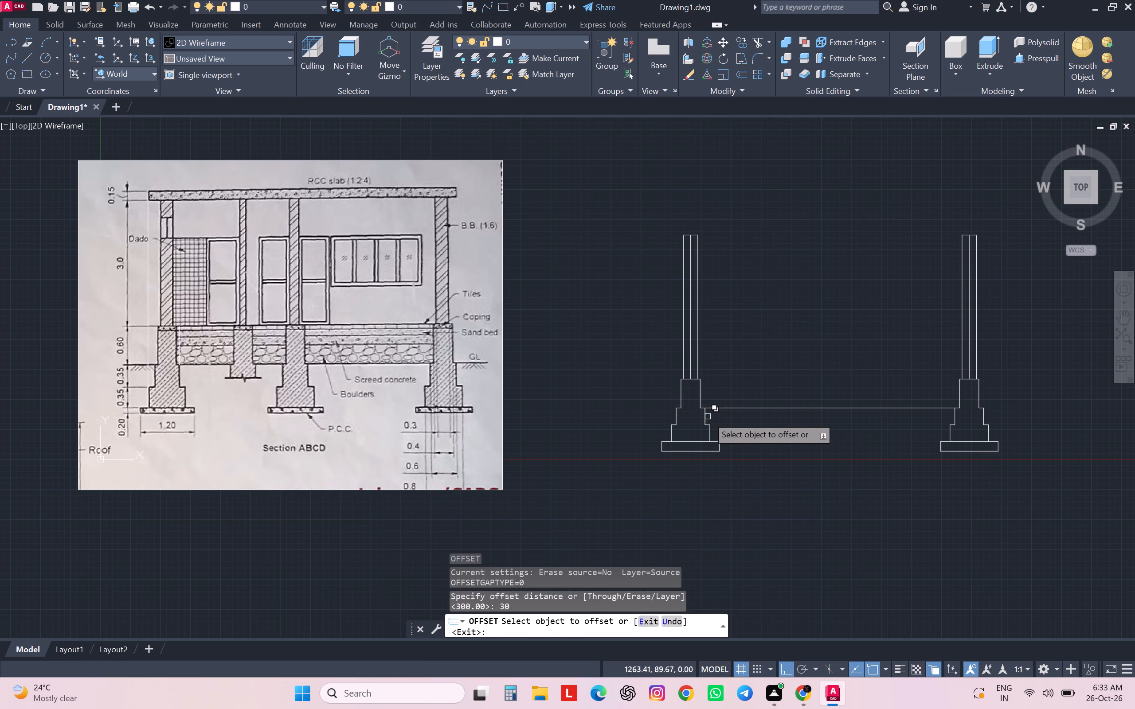
click(734, 407)
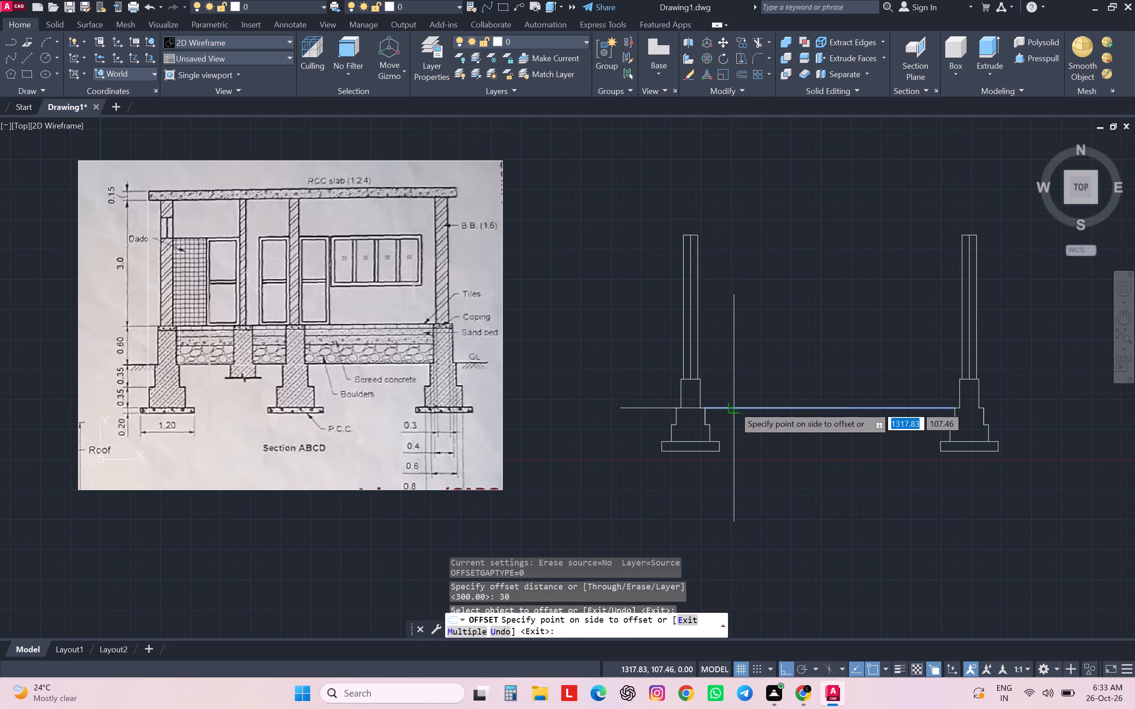
click(736, 383)
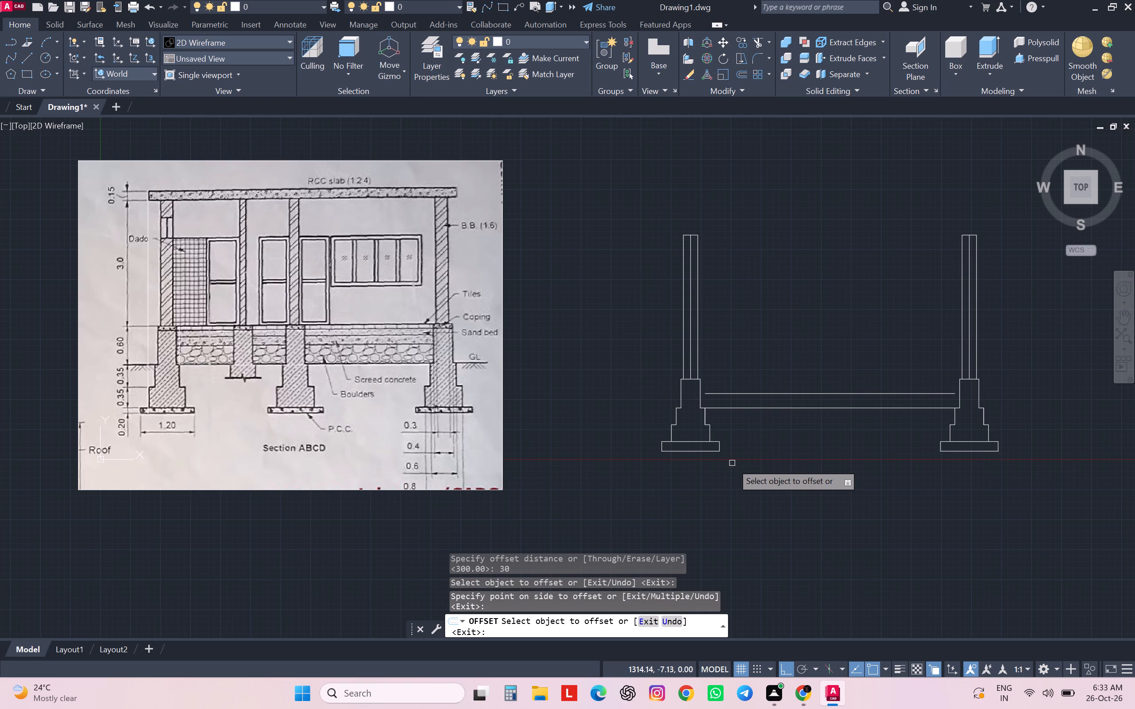
click(751, 394)
click(758, 357)
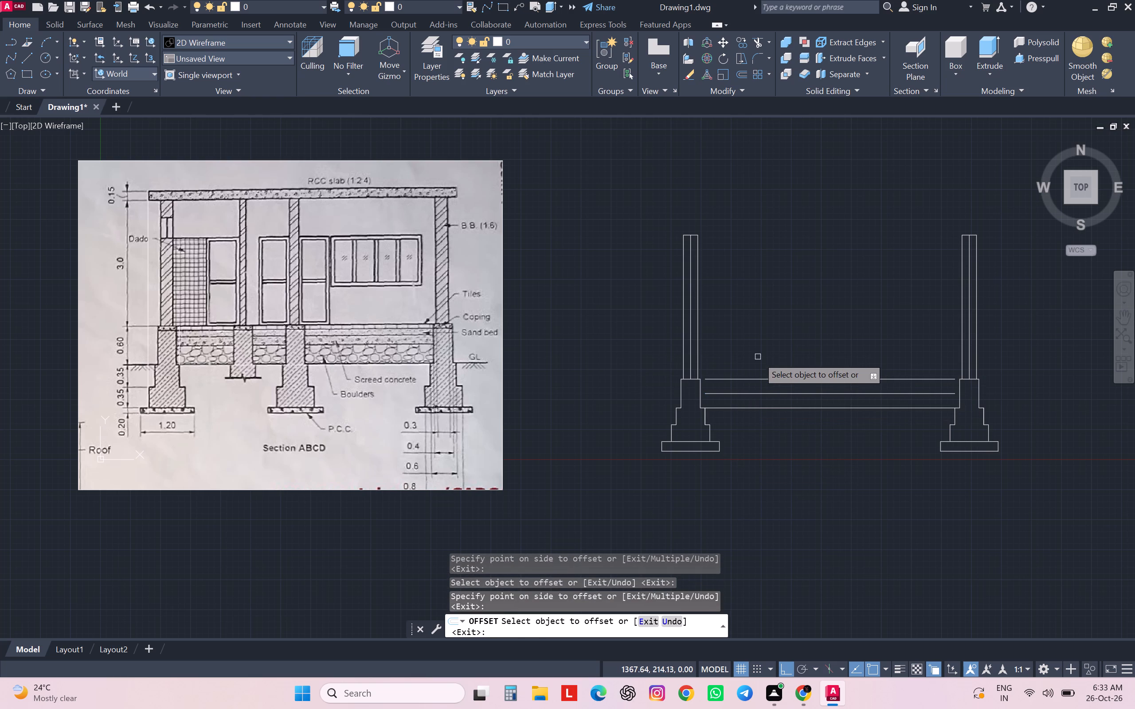
key(Escape)
key(Escape)
key(Escape)
key(Escape)
Extend both ends of the two offset lines to the inner faces of the upper footing blocks.
text(ex)
key(space)
click(742, 381)
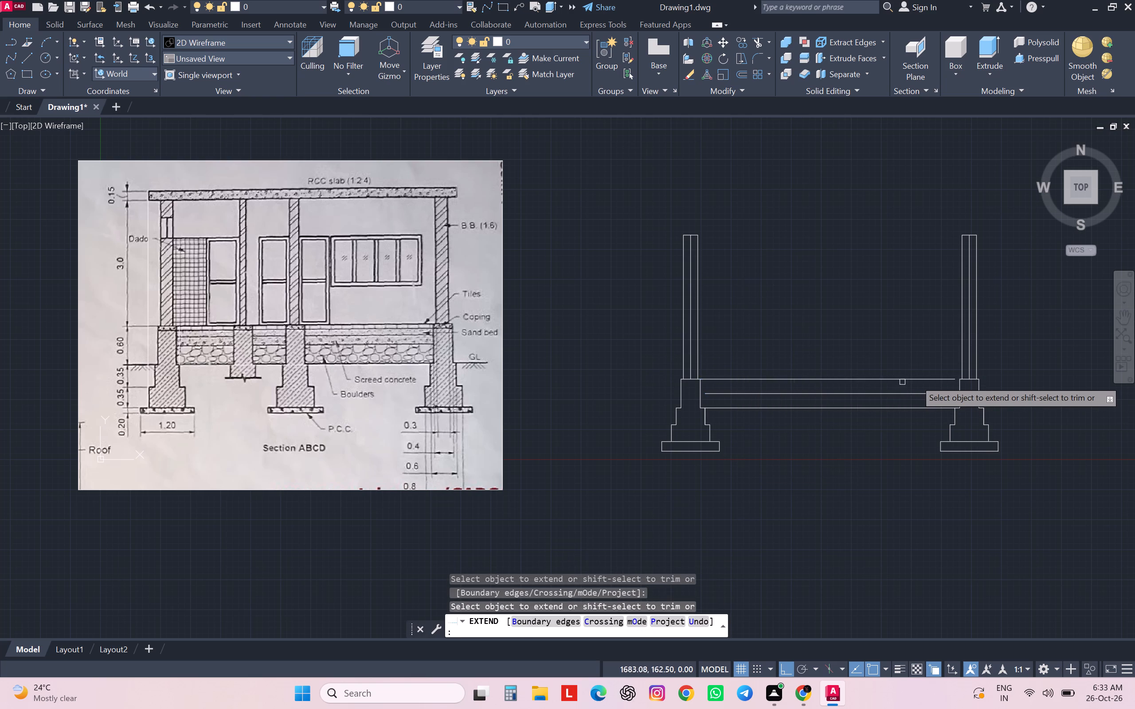
click(930, 376)
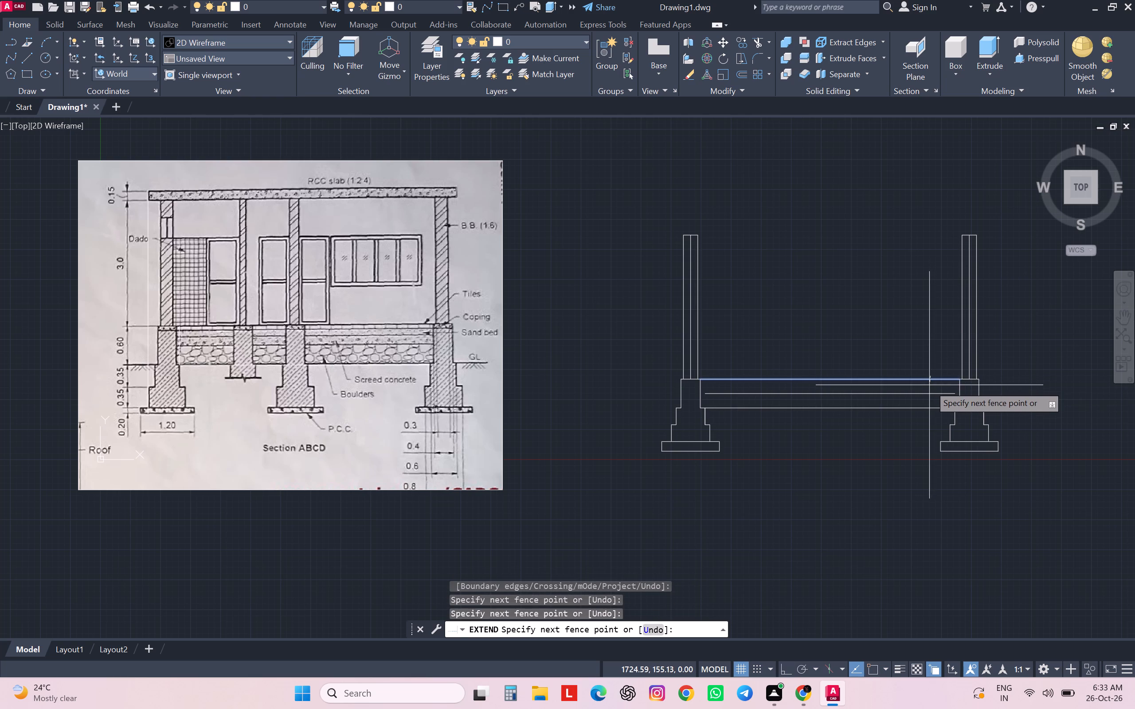
click(929, 385)
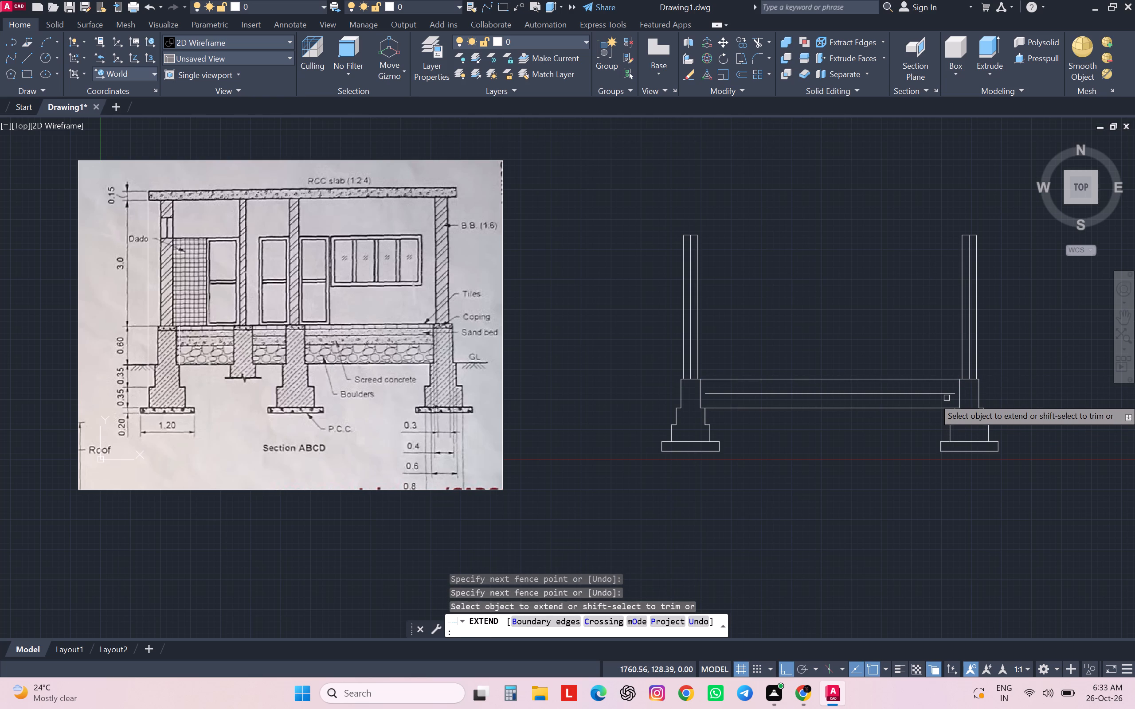
click(944, 394)
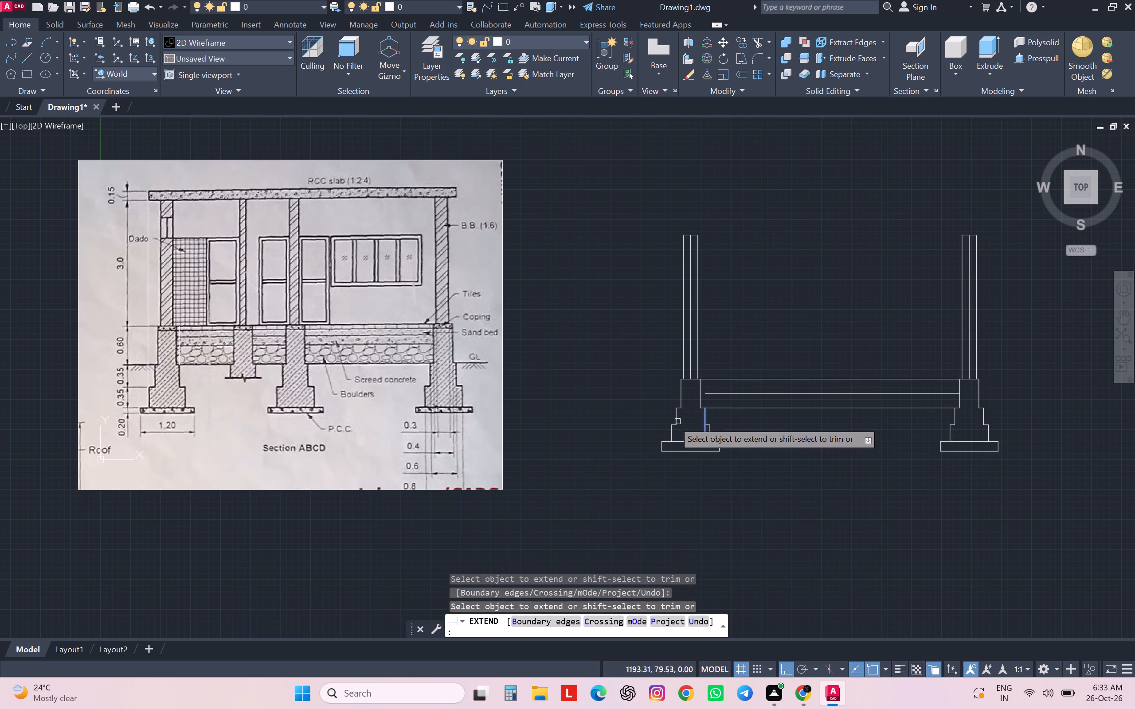
click(714, 394)
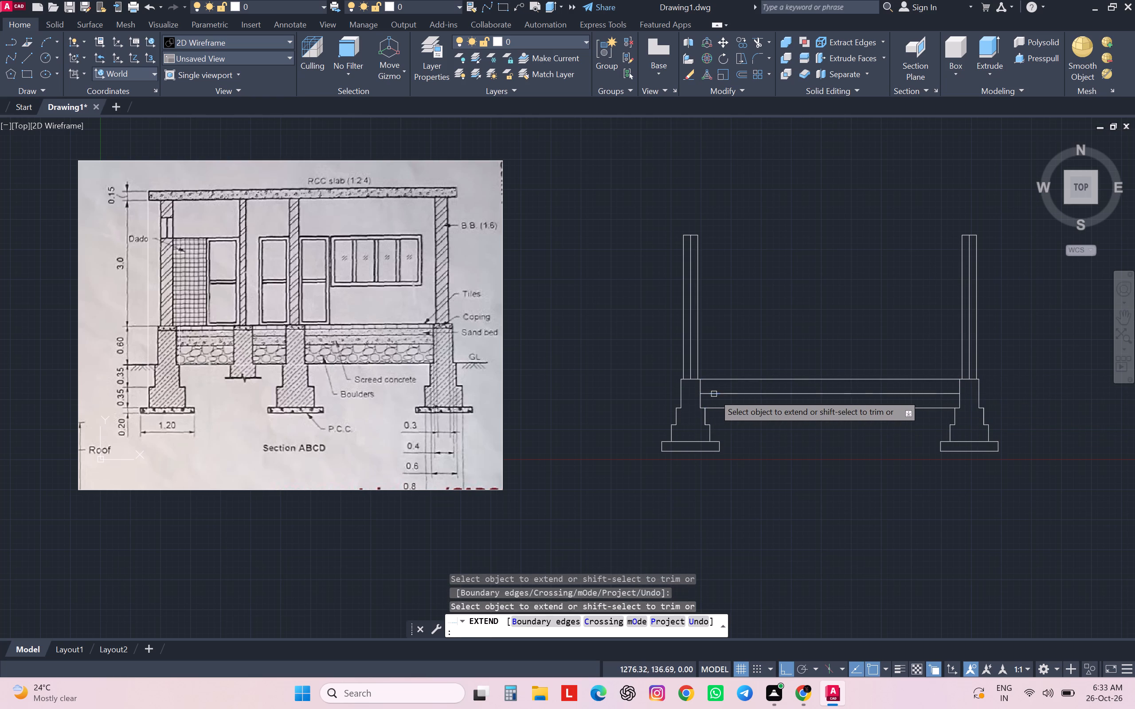
key(Escape)
key(Escape)
key(Escape)
key(Escape)
key(Escape)
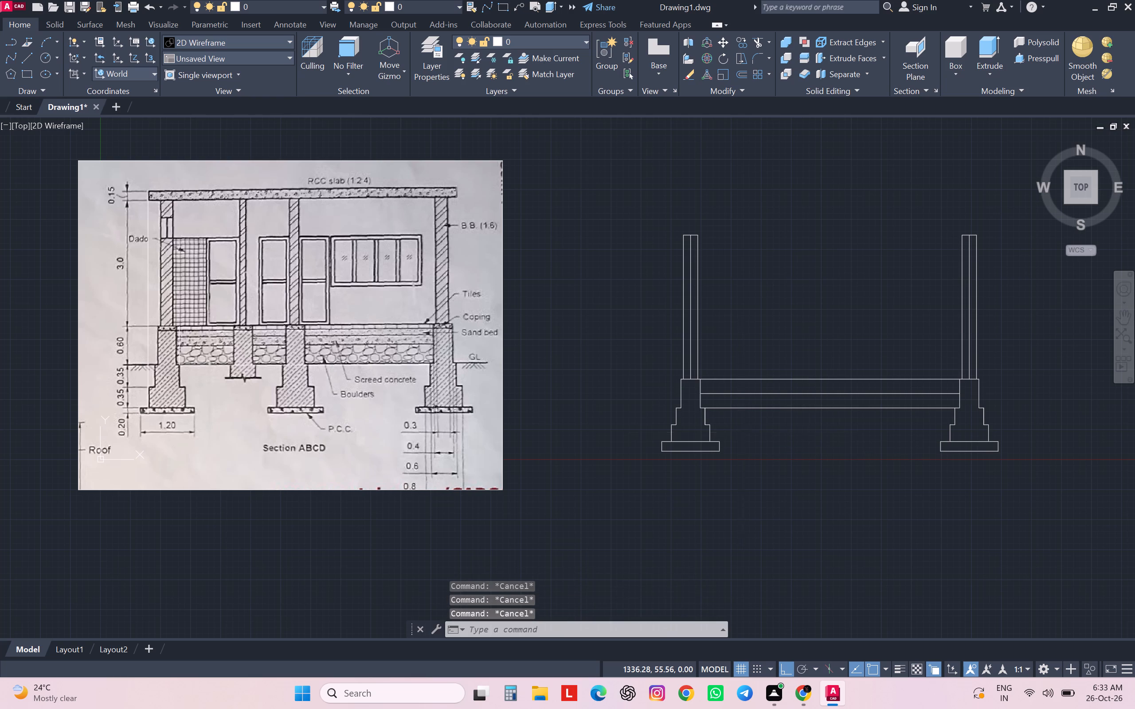
Offset the middle floor line upward by 15 to mark the top of the screed concrete layer.
scroll(182, 335, up, 1)
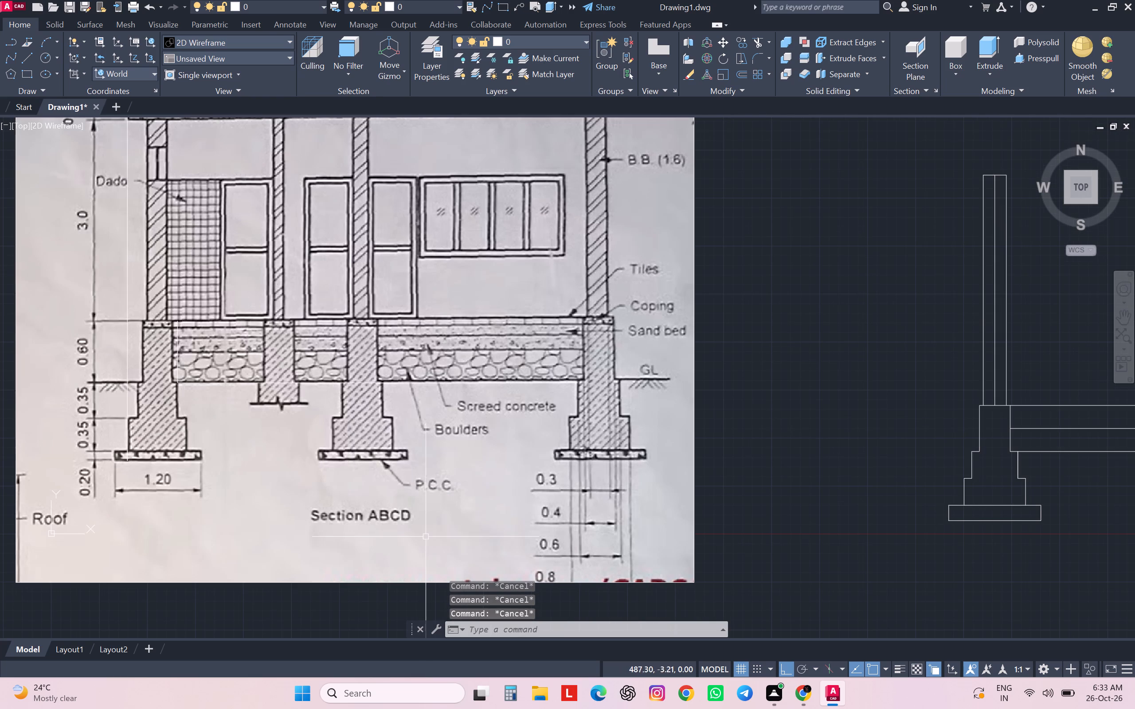
scroll(560, 440, down, 2)
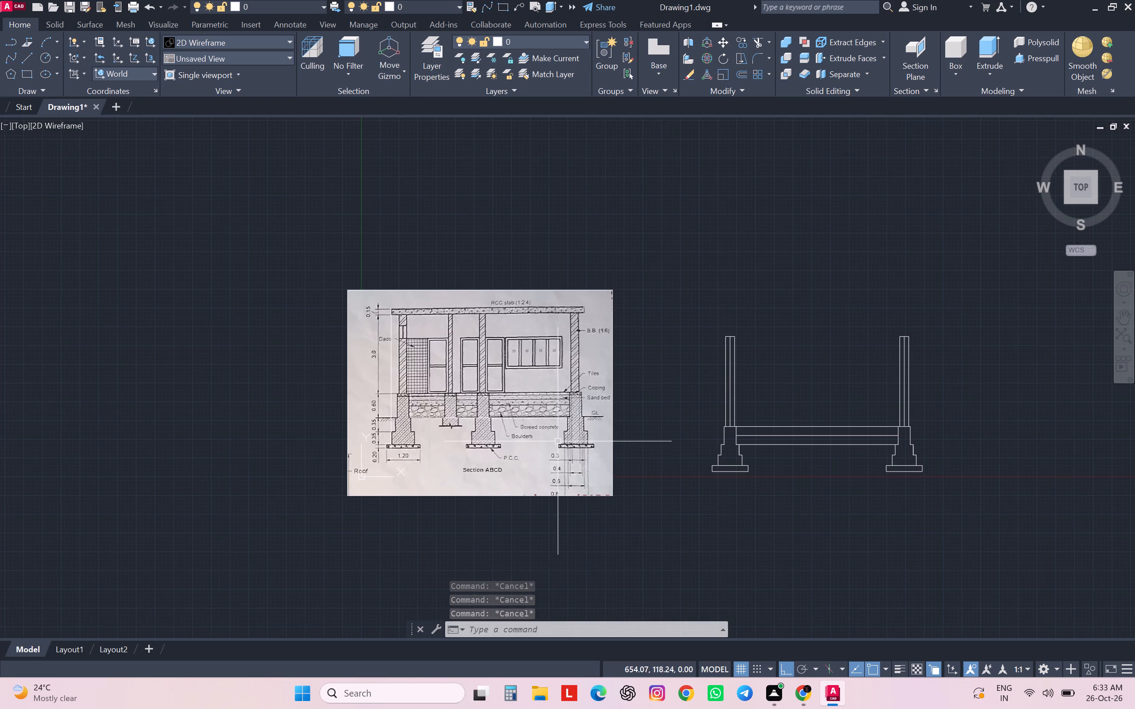
scroll(759, 437, up, 2)
key(o)
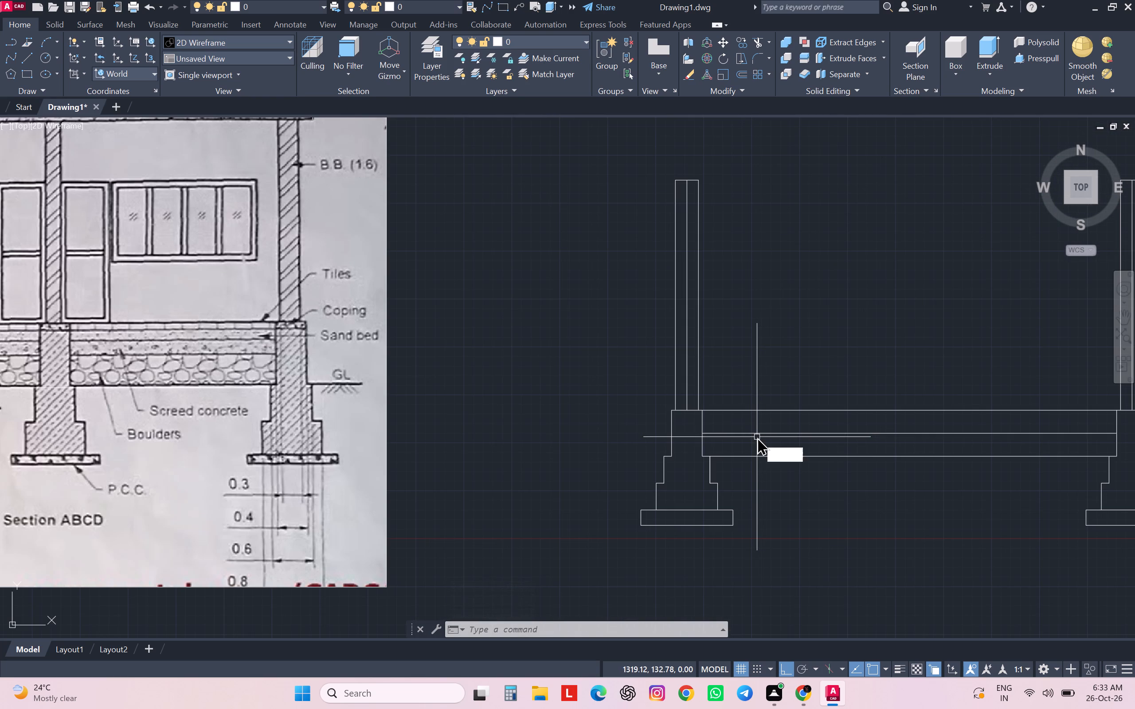
key(Return)
text(15)
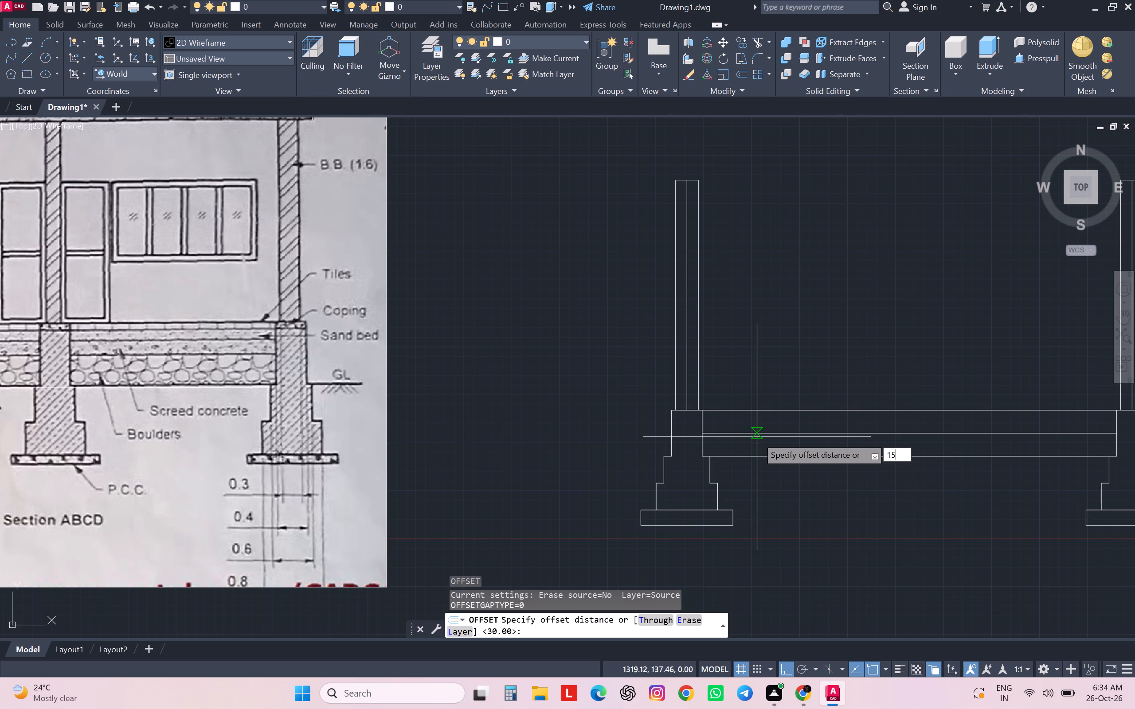
key(Return)
click(762, 435)
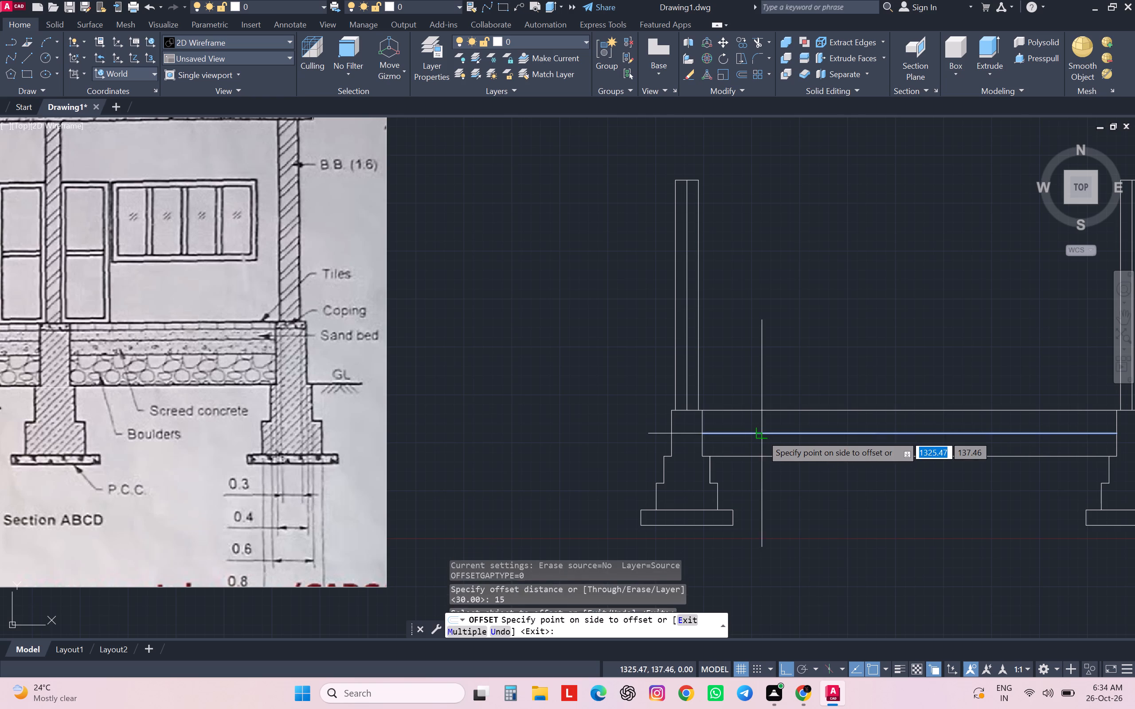
click(771, 389)
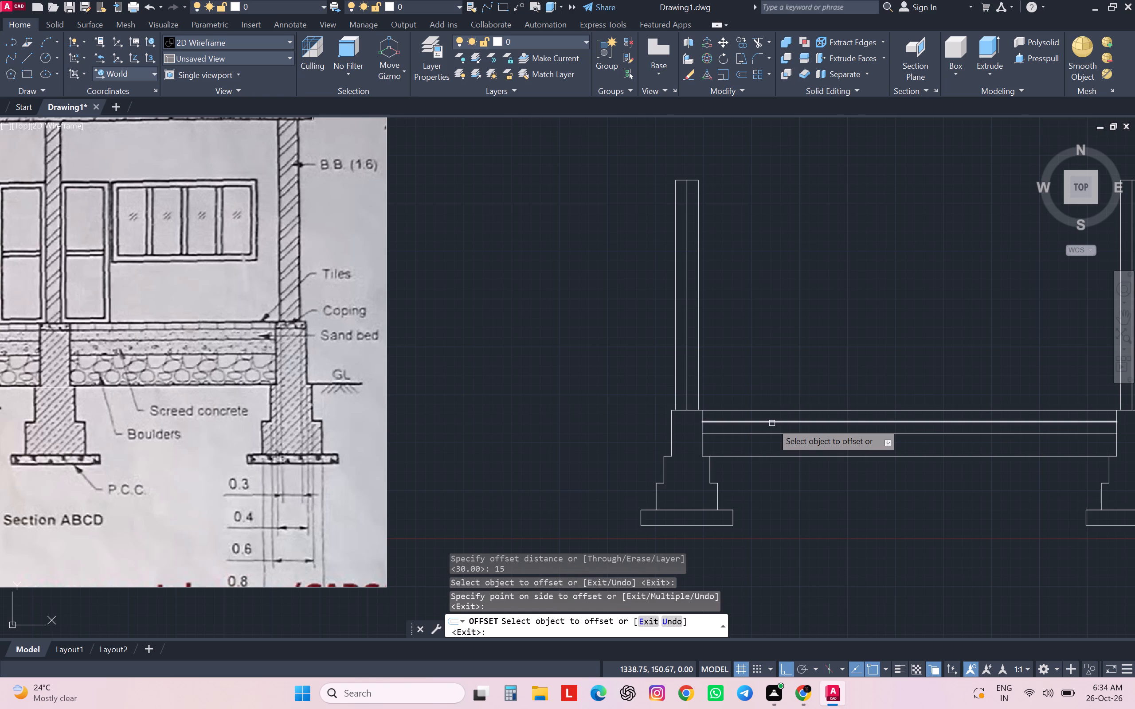
key(Escape)
key(Escape)
key(Escape)
key(Escape)
key(Escape)
Offset the new screed concrete line upward by 10 to mark the top of the sand bed.
key(o)
key(Return)
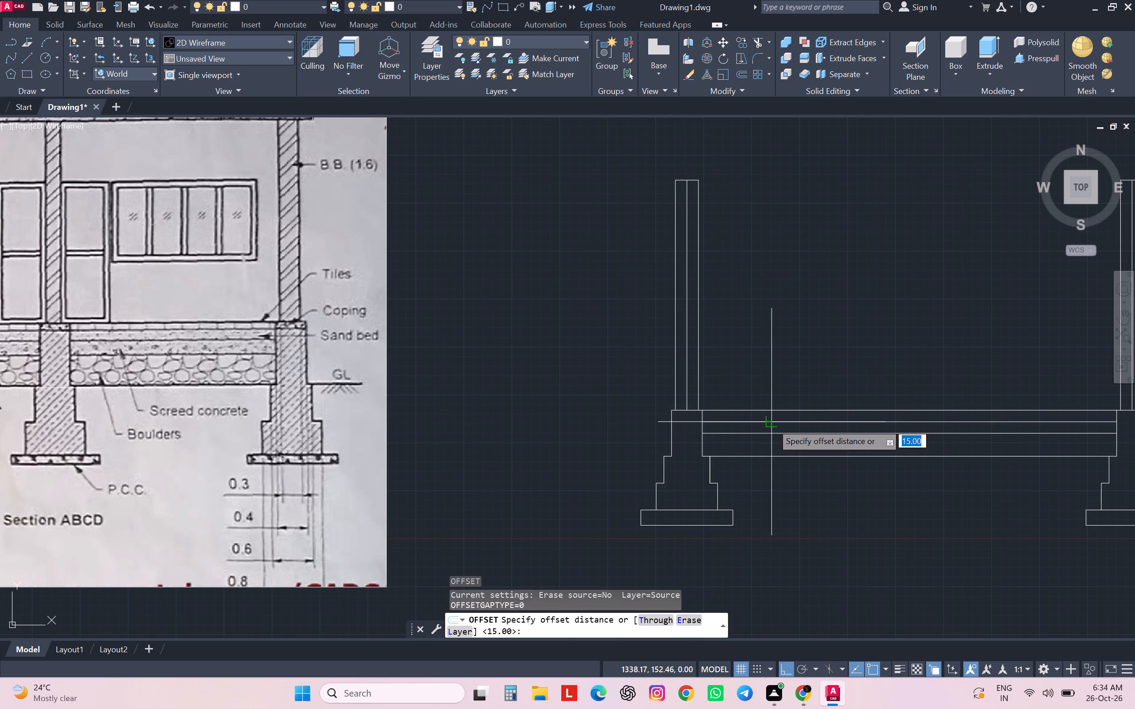
text(10)
key(Return)
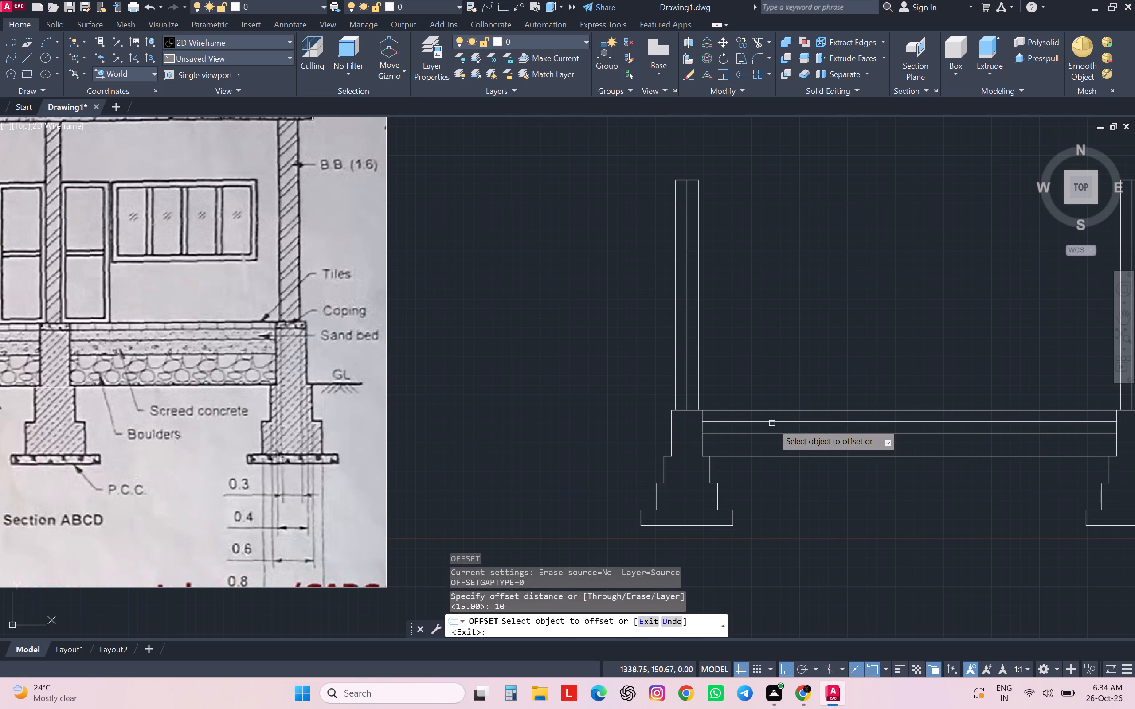
click(772, 423)
click(779, 376)
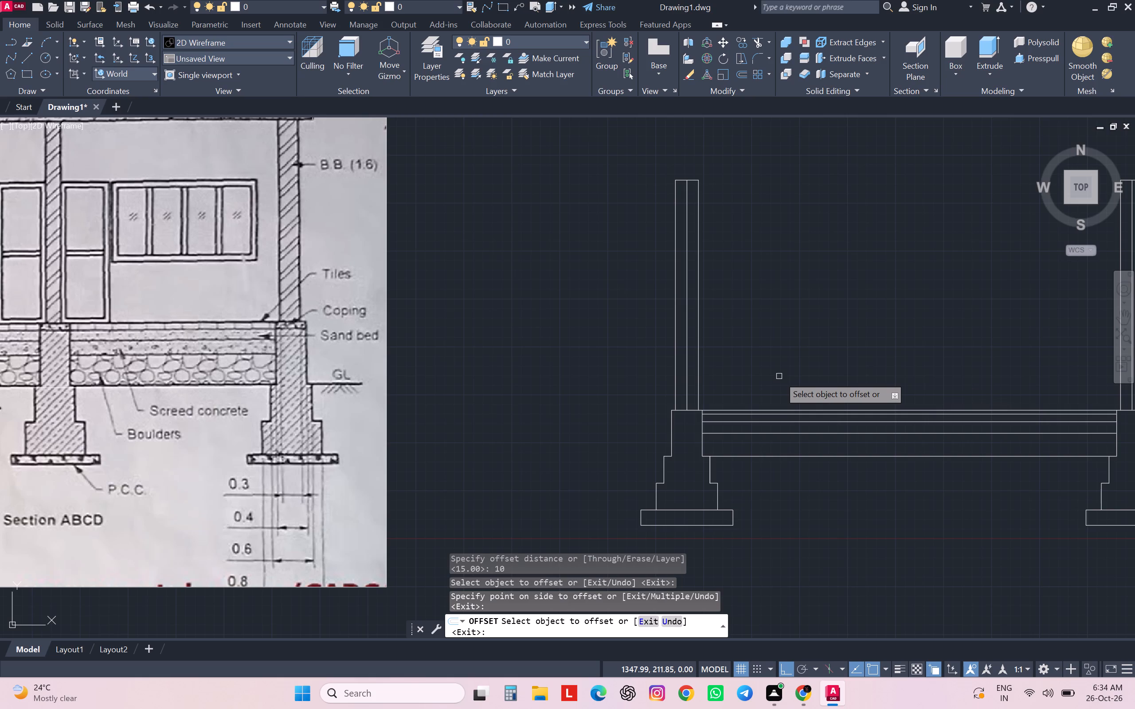
scroll(779, 376, down, 2)
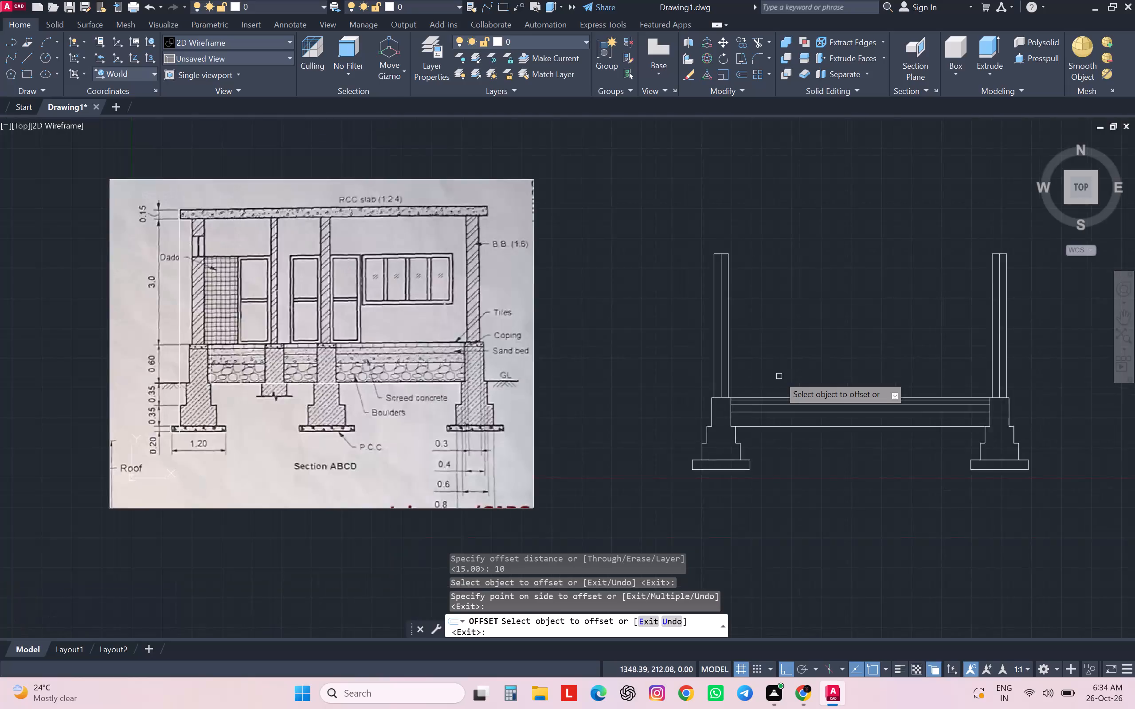
scroll(571, 399, up, 1)
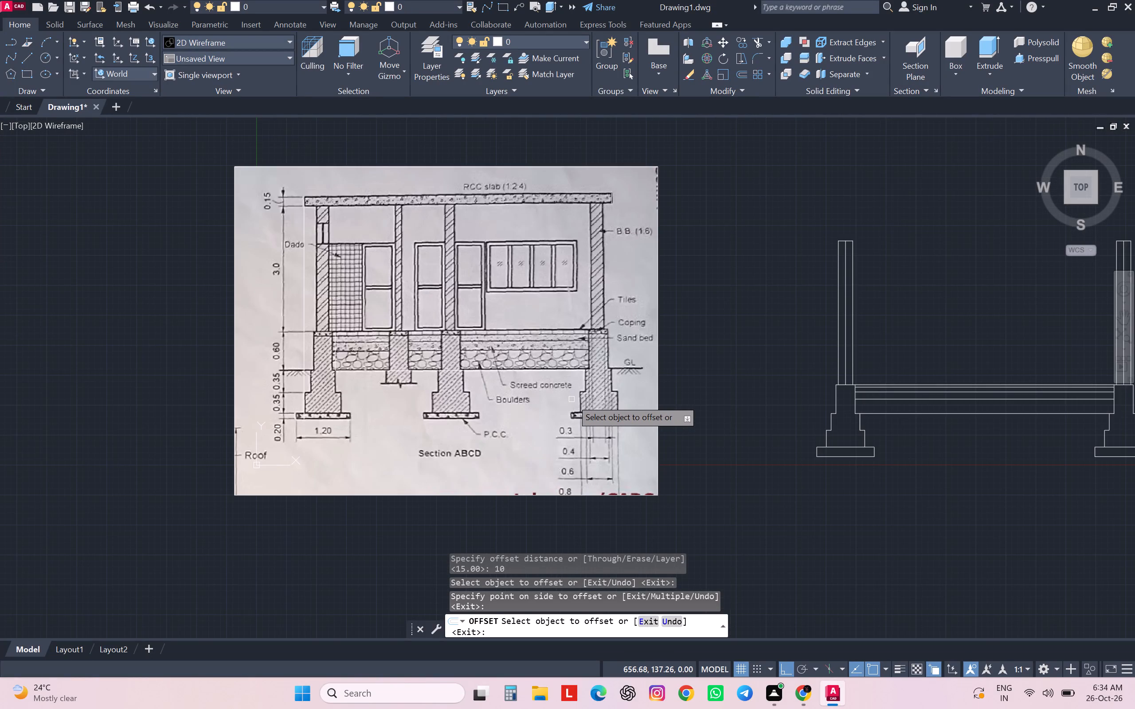
scroll(571, 399, up, 1)
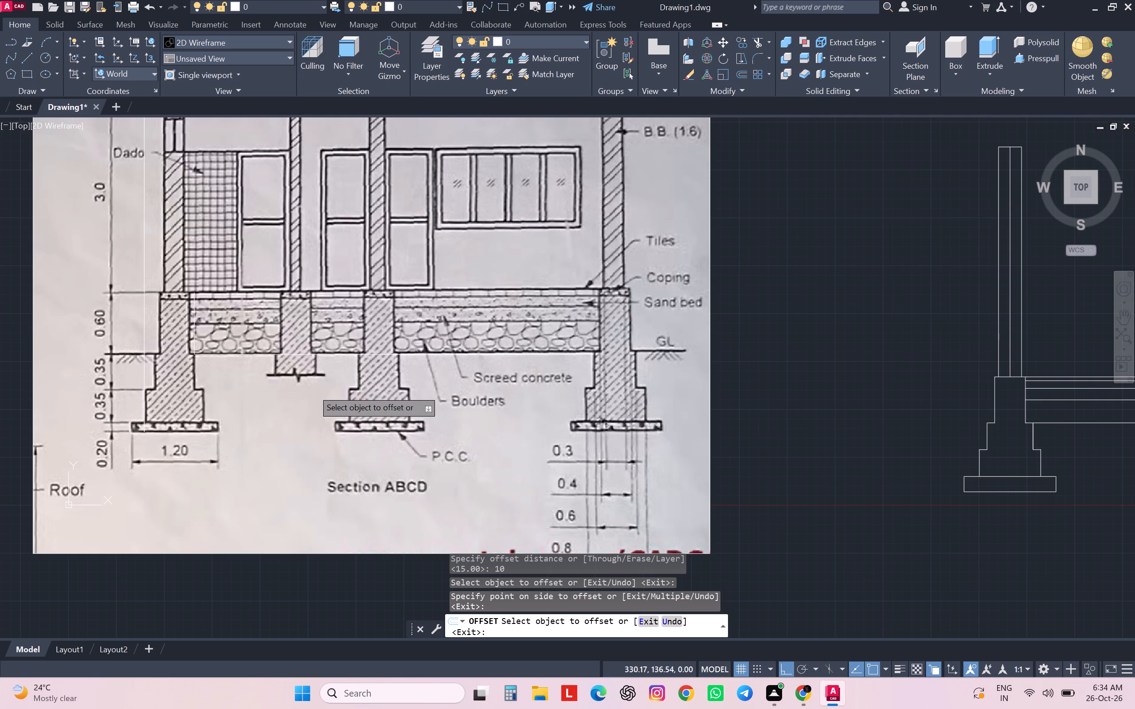
key(Escape)
key(Escape)
key(Escape)
key(Escape)
On the reference image, dimension the ground-level gap between the left footing's inner face and the middle footing's near face, placing it below the image.
text(da)
key(Return)
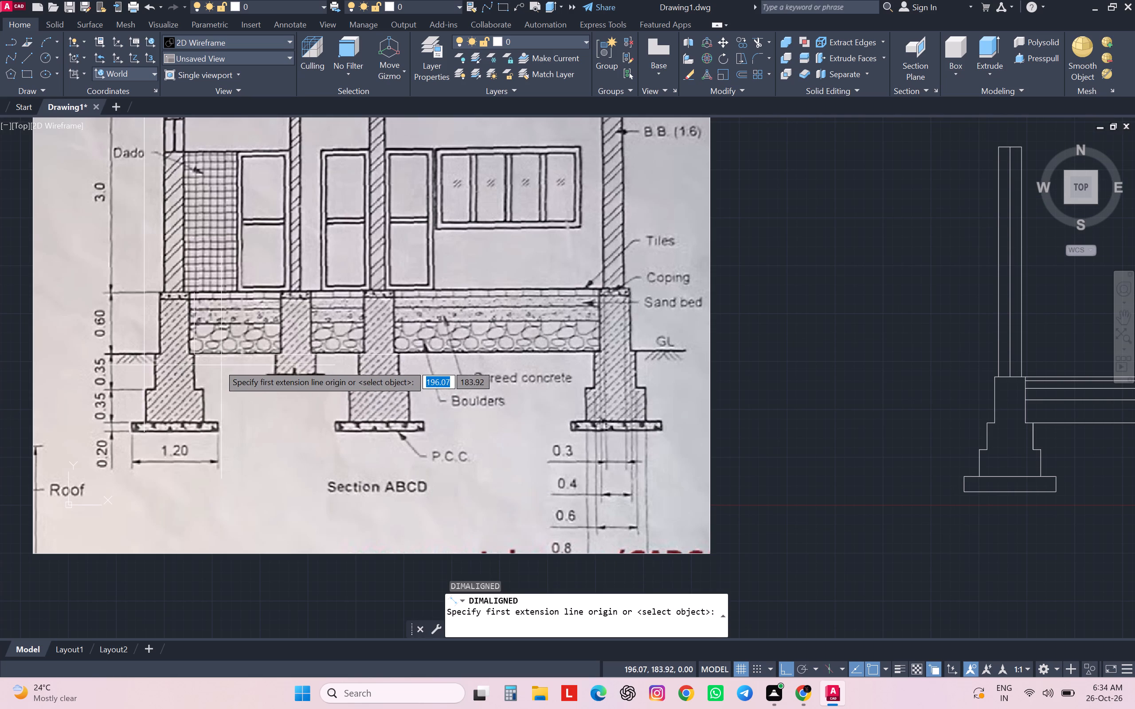
click(192, 353)
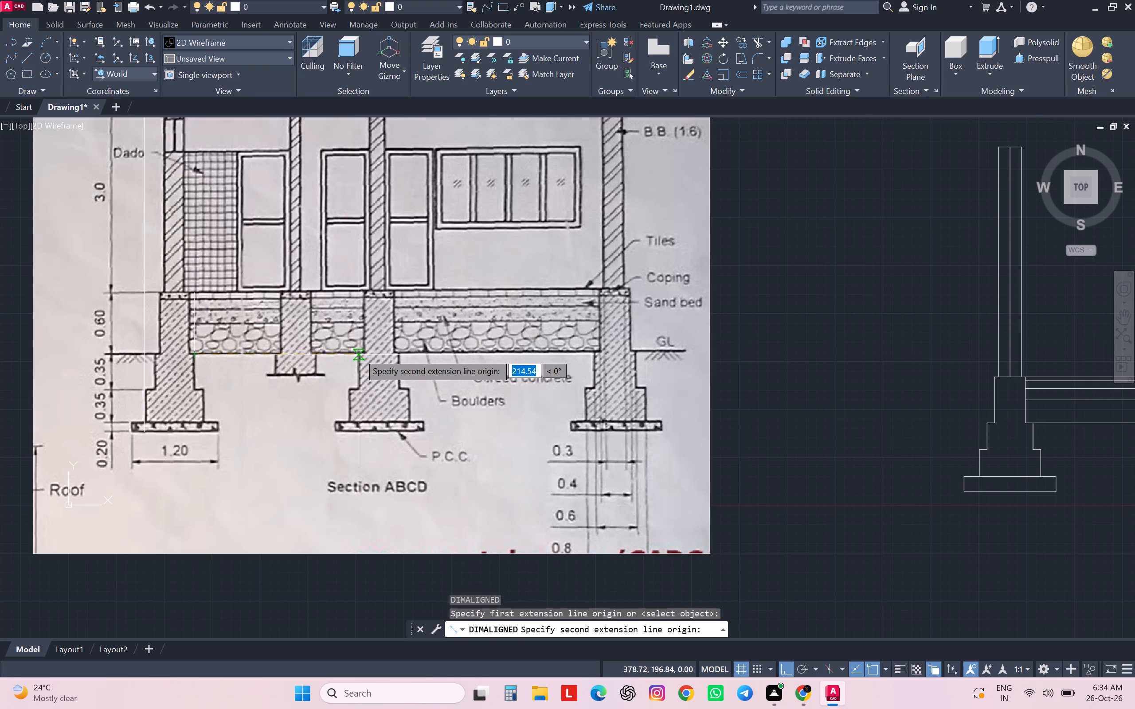
scroll(357, 352, up, 5)
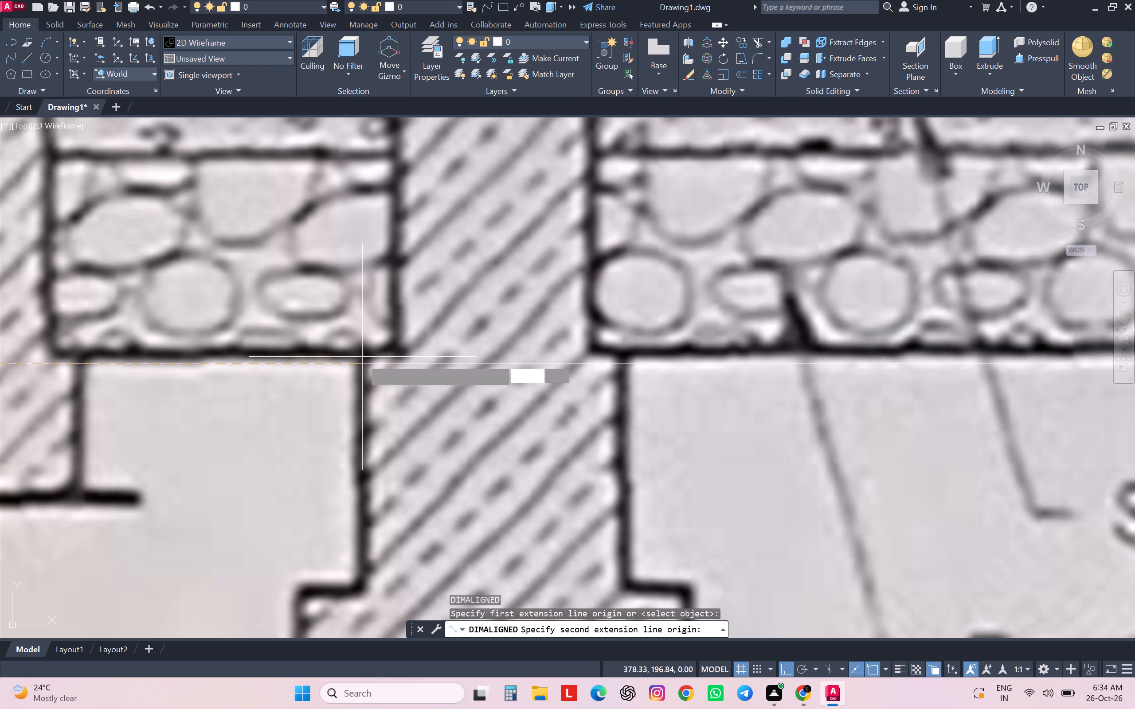
click(361, 360)
scroll(361, 359, down, 1)
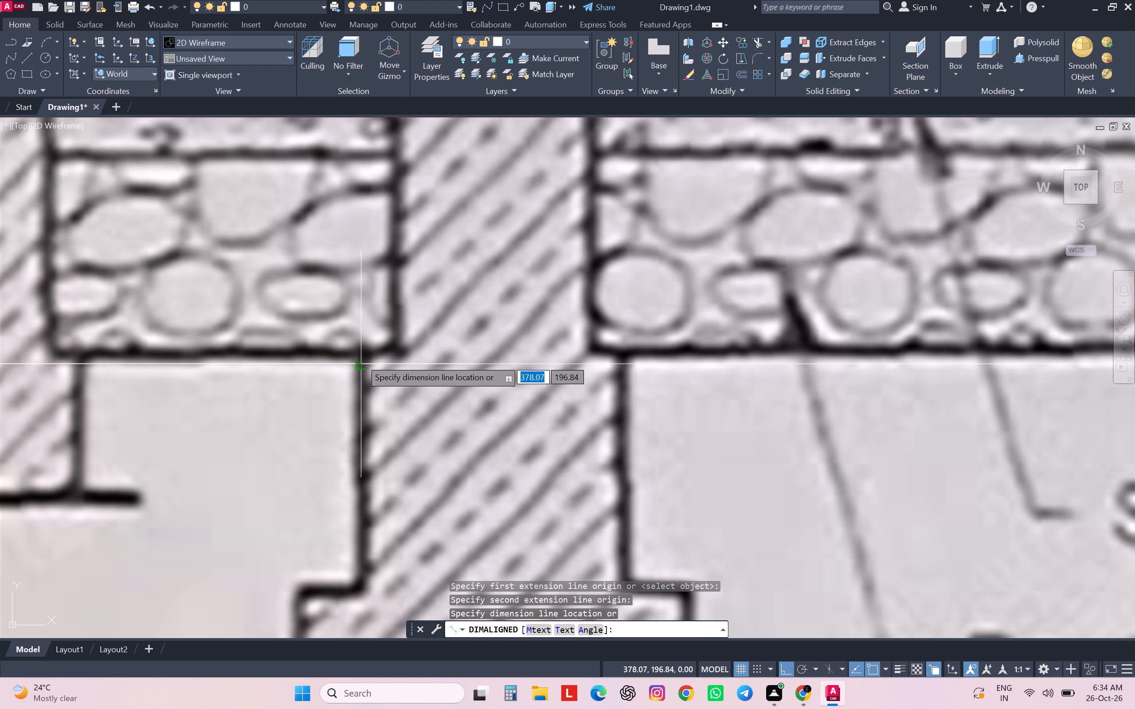
scroll(361, 359, down, 1)
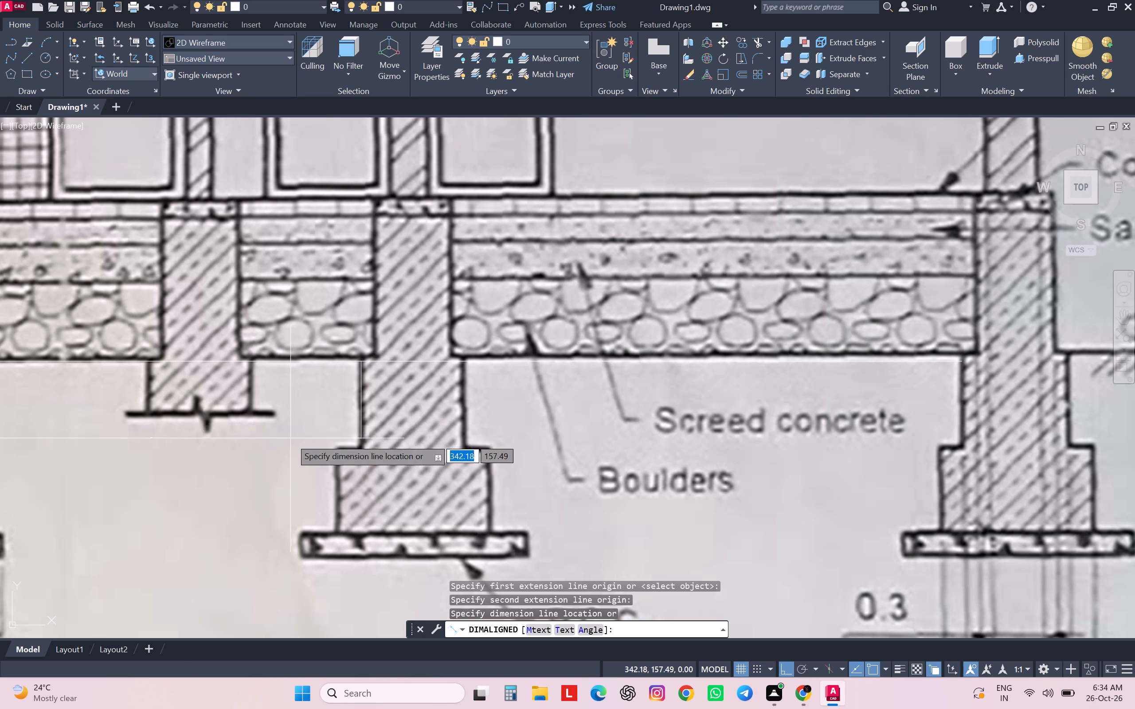
scroll(329, 376, down, 3)
scroll(277, 555, down, 2)
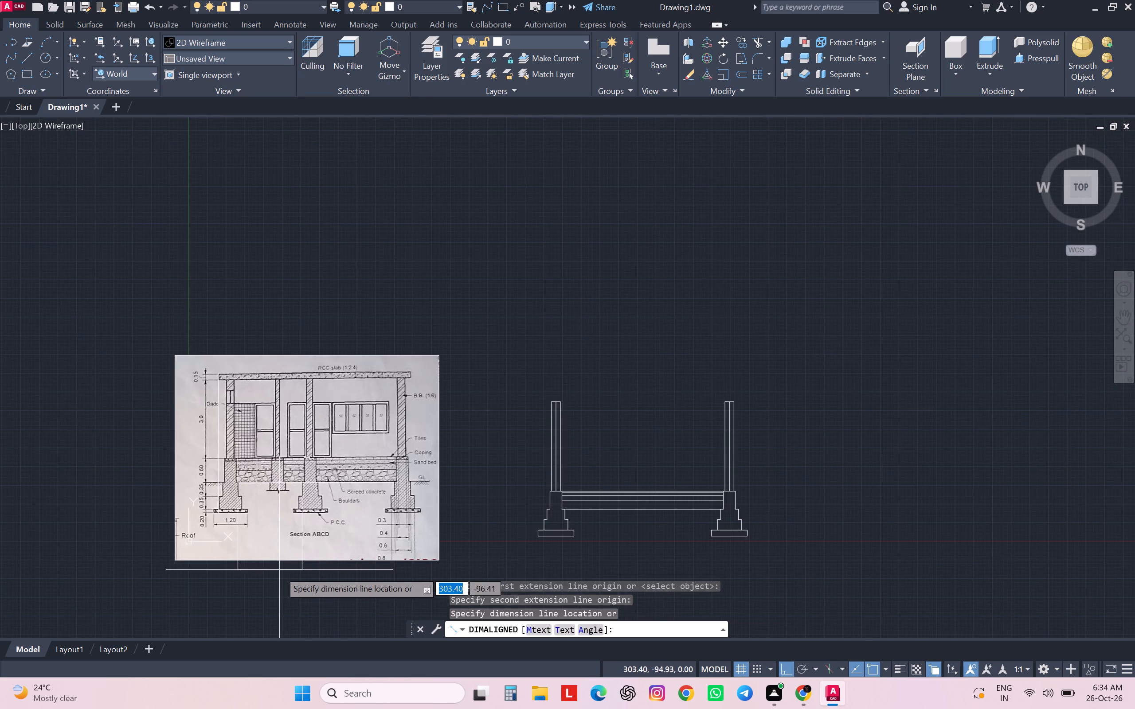
click(279, 573)
scroll(272, 577, up, 6)
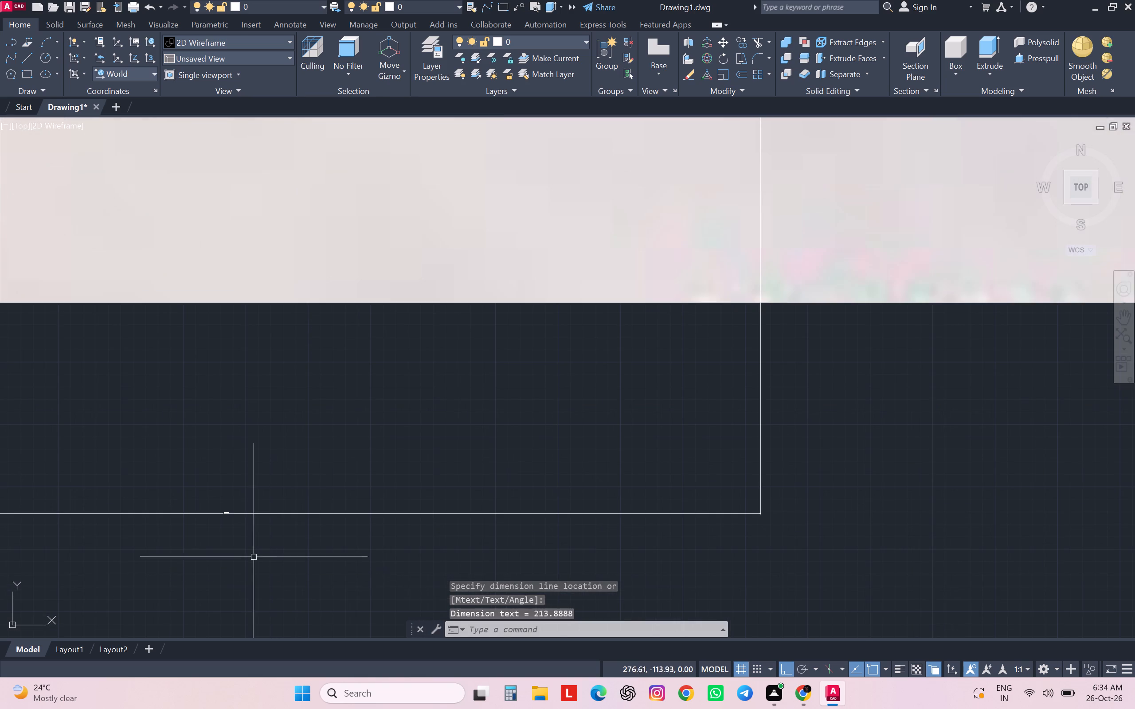
scroll(236, 518, up, 6)
scroll(235, 518, down, 5)
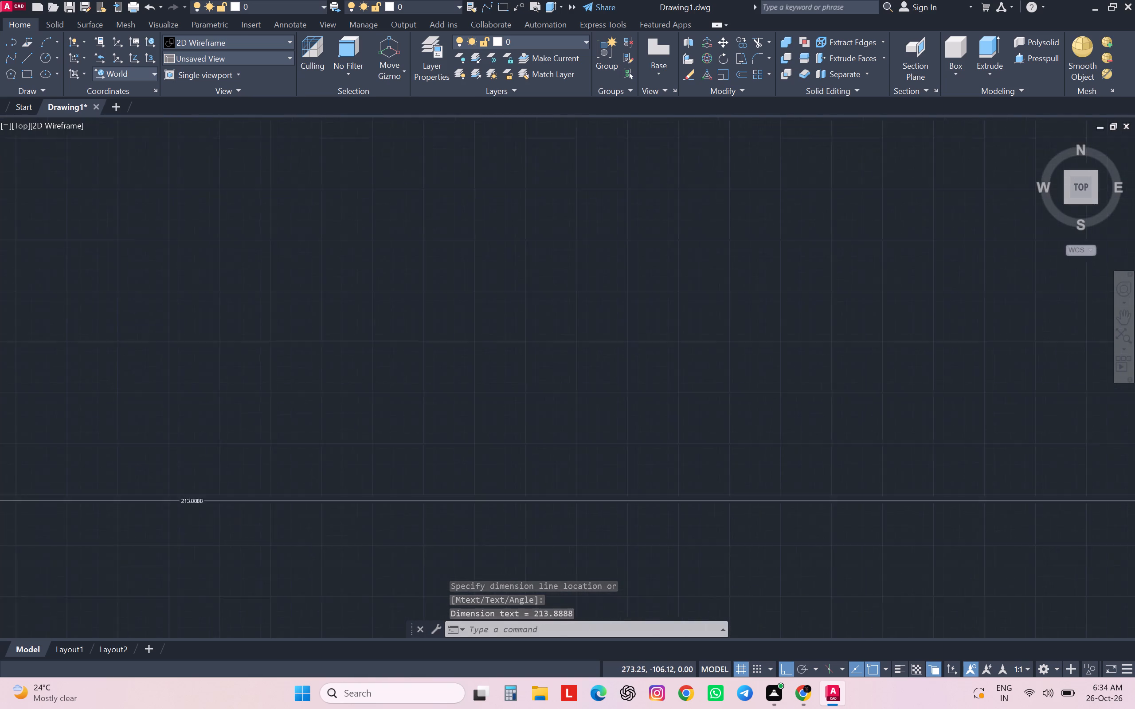
scroll(235, 518, down, 7)
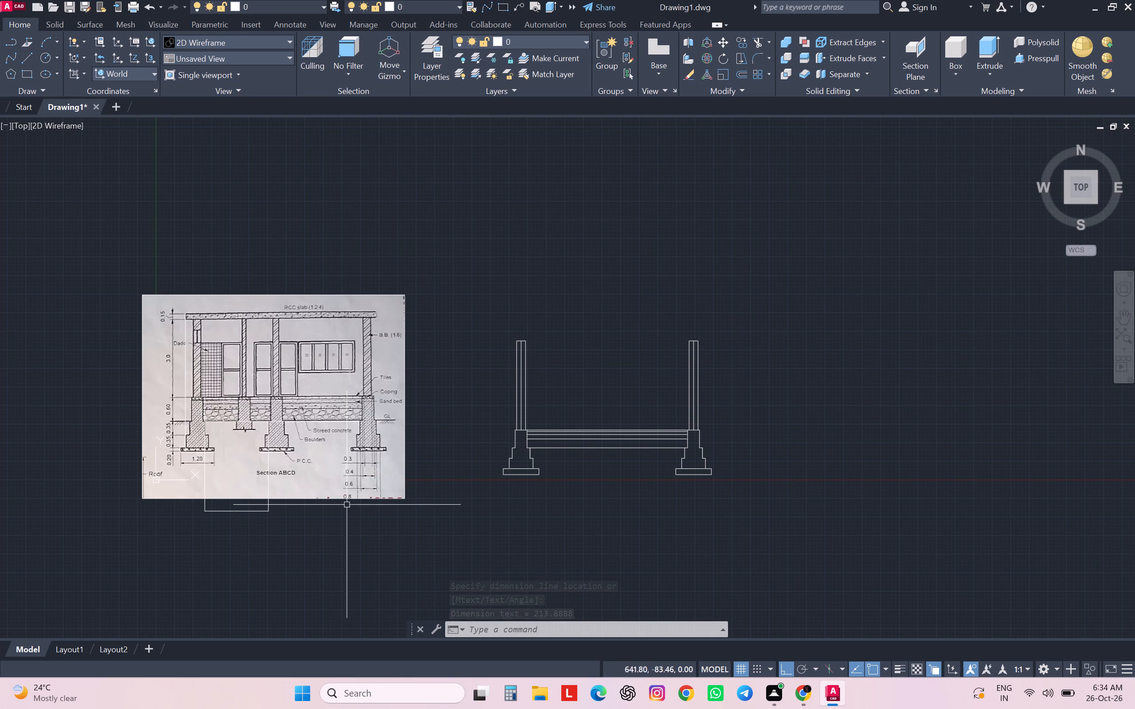
key(Escape)
key(Escape)
key(Escape)
key(Escape)
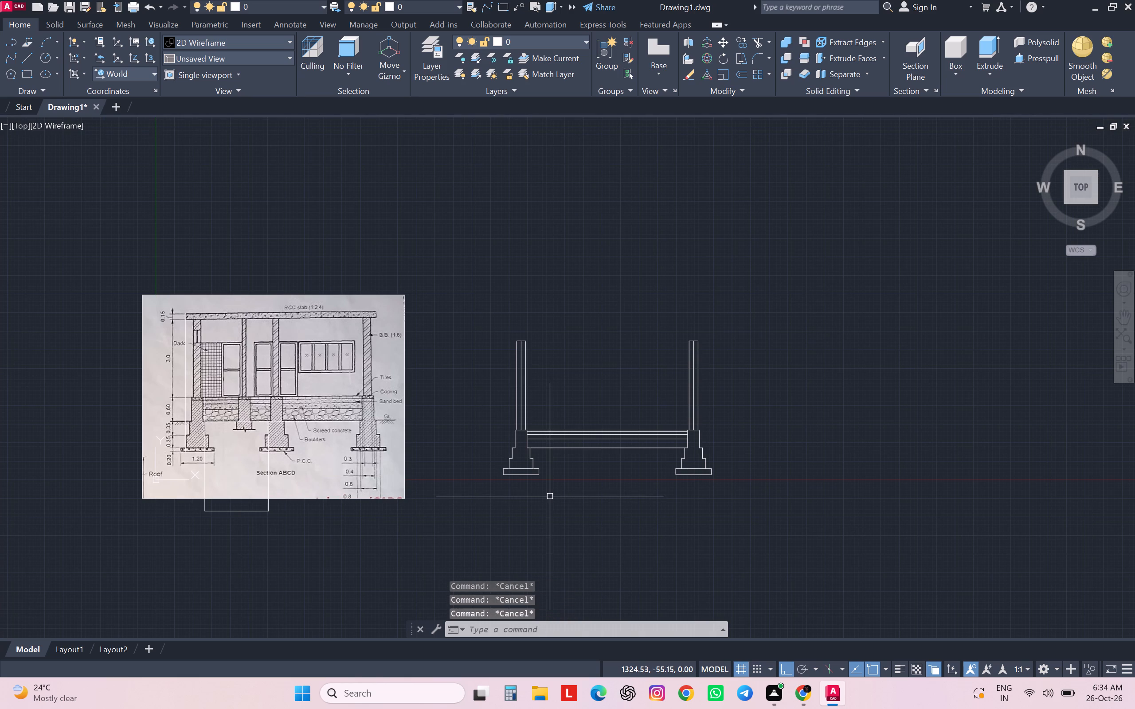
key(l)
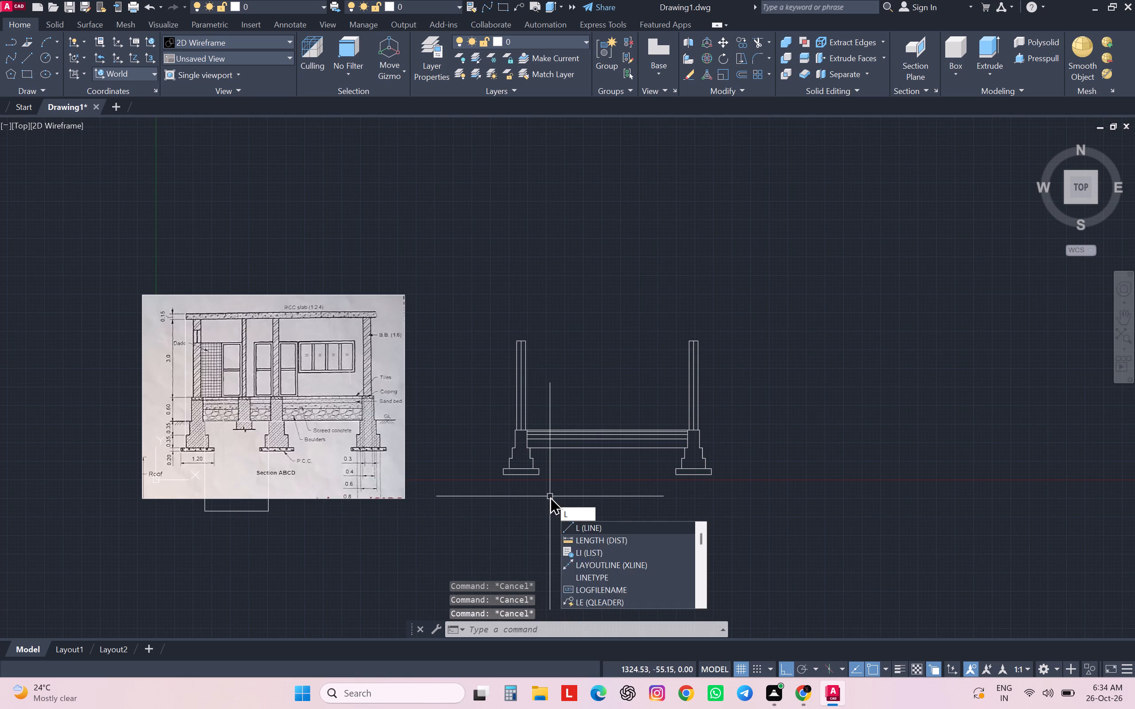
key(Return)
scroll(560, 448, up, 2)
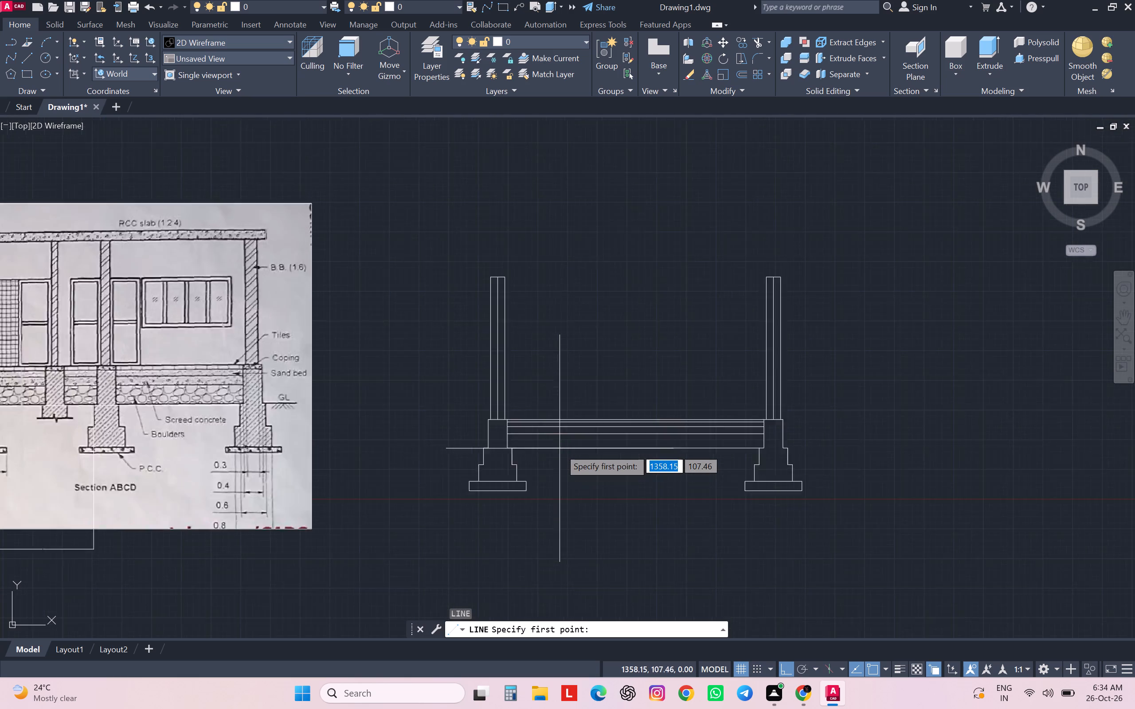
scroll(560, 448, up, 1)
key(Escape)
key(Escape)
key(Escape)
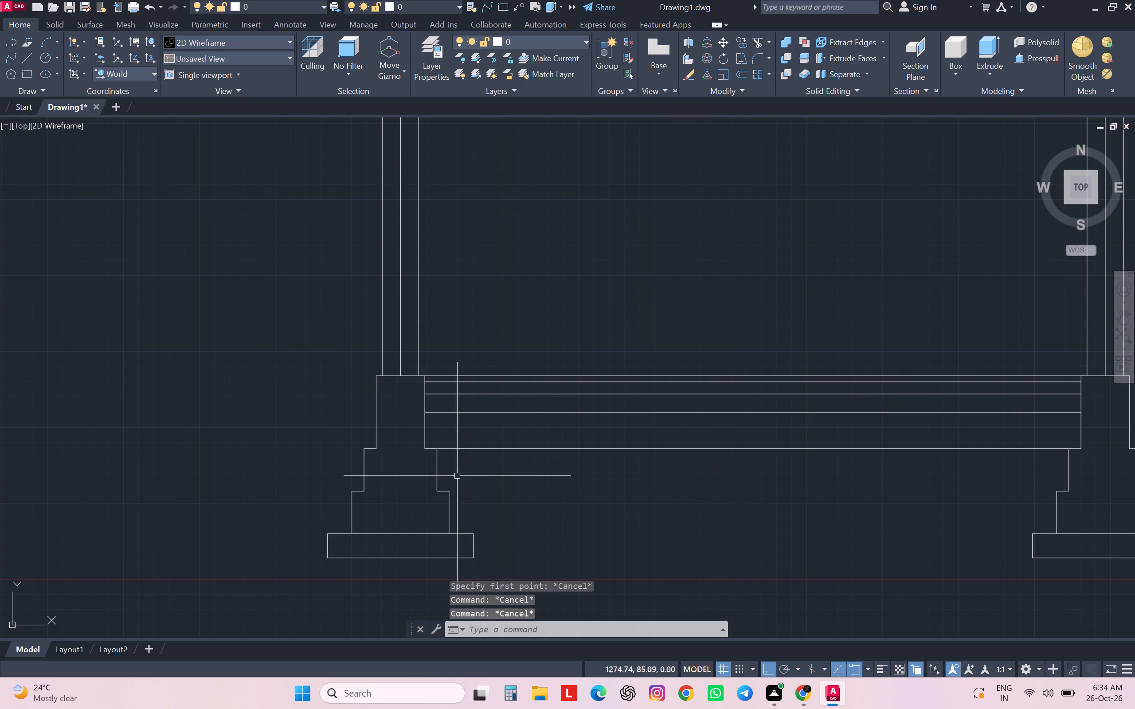
Offset the left footing's inner vertical edge just below the ground line by 214 toward the right footing.
click(435, 476)
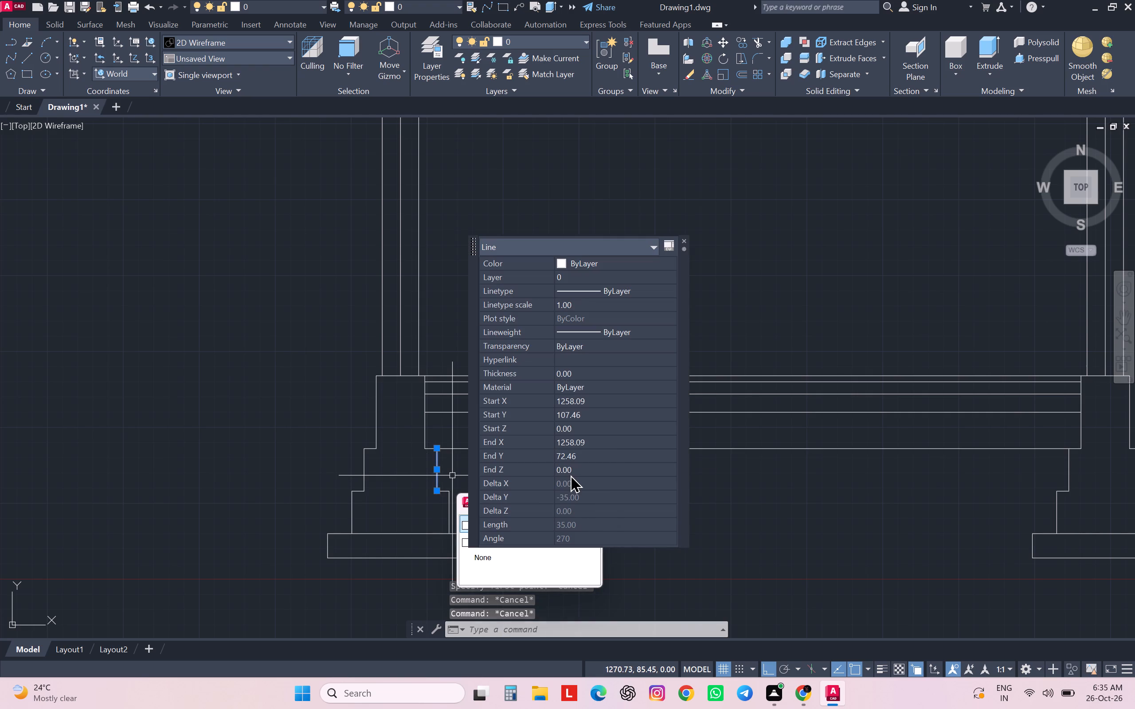
key(o)
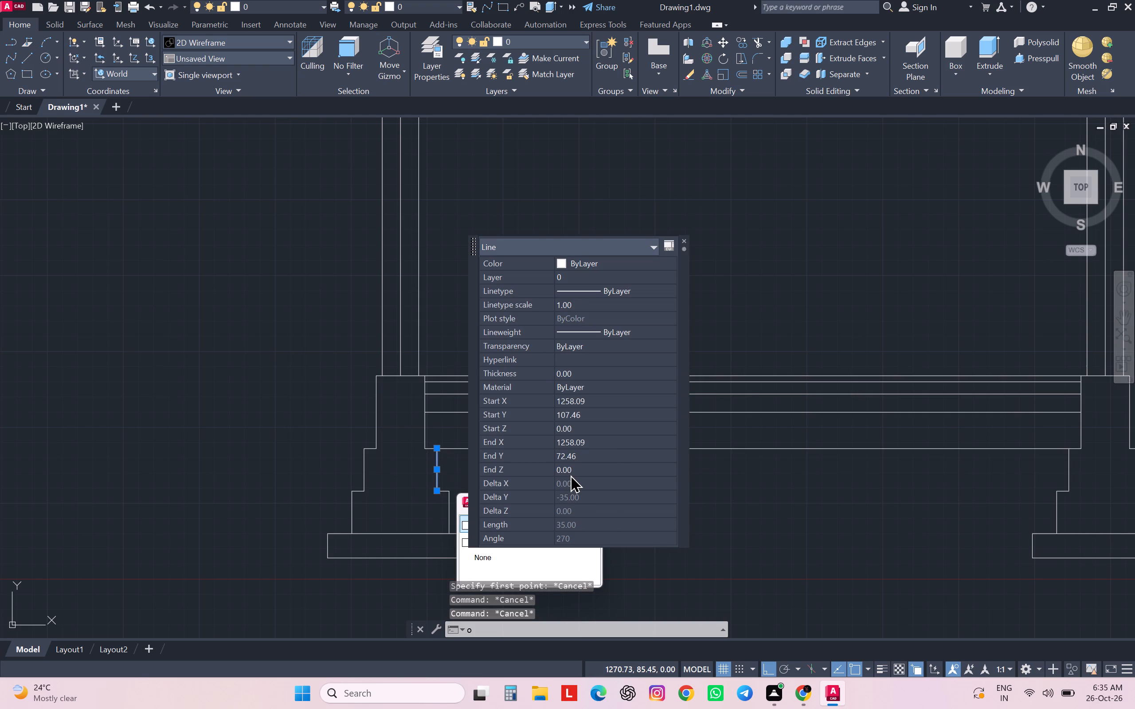
key(Return)
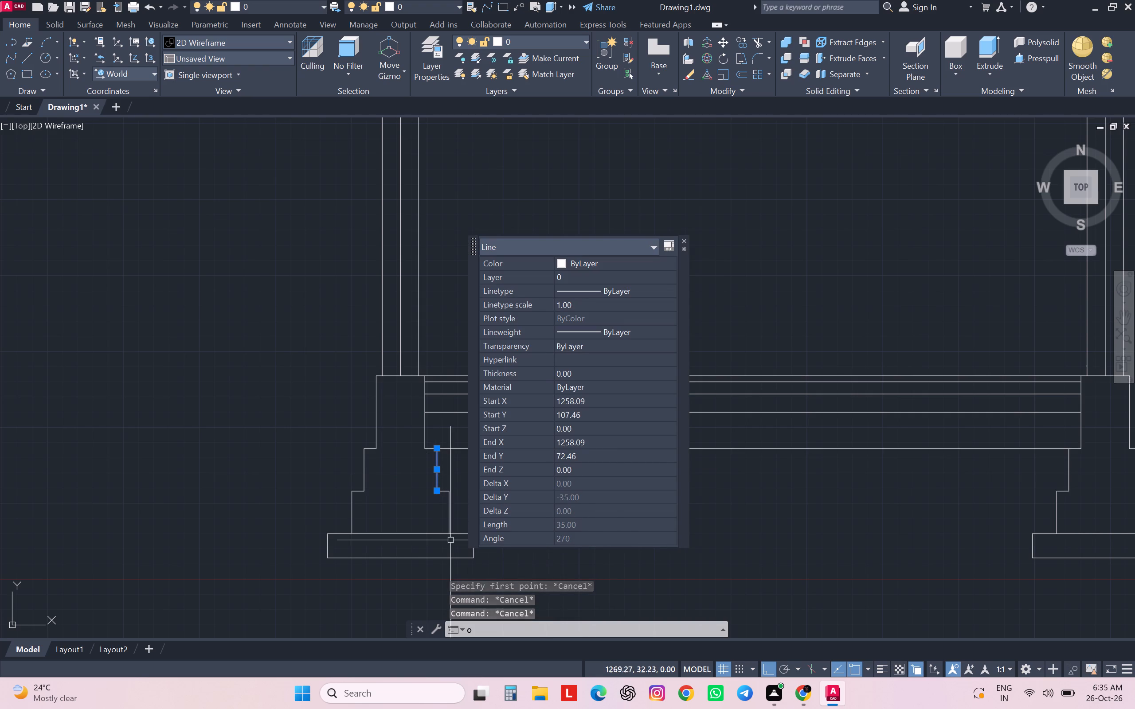
click(685, 241)
key(o)
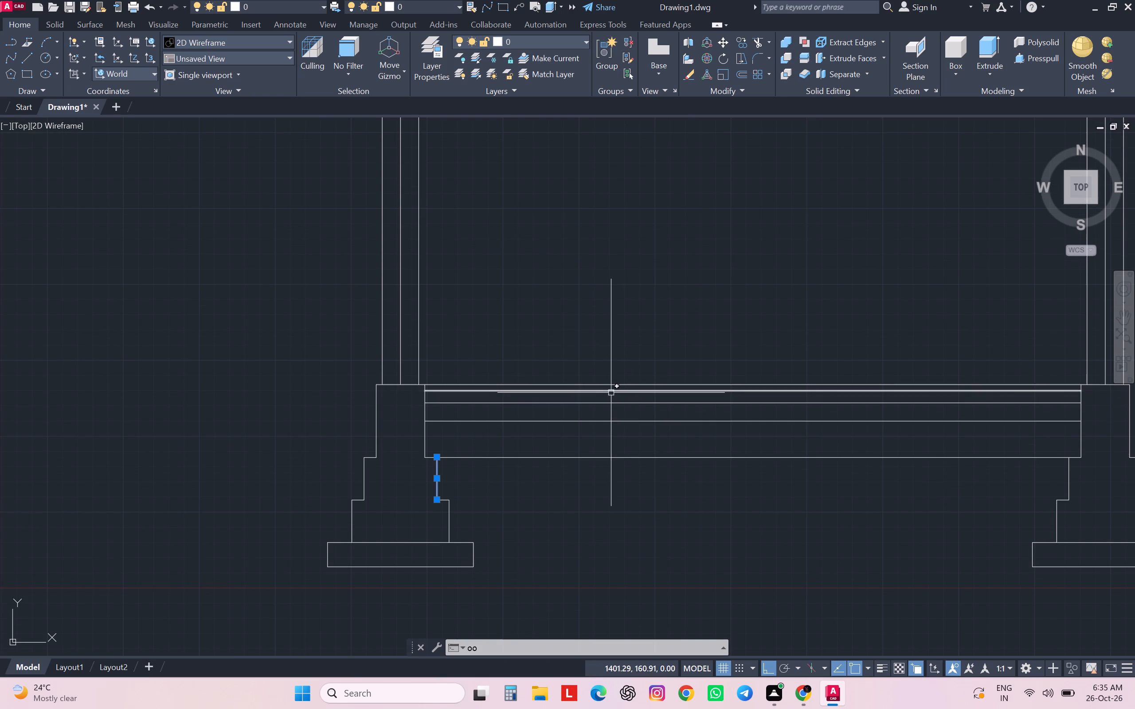
key(BackSpace)
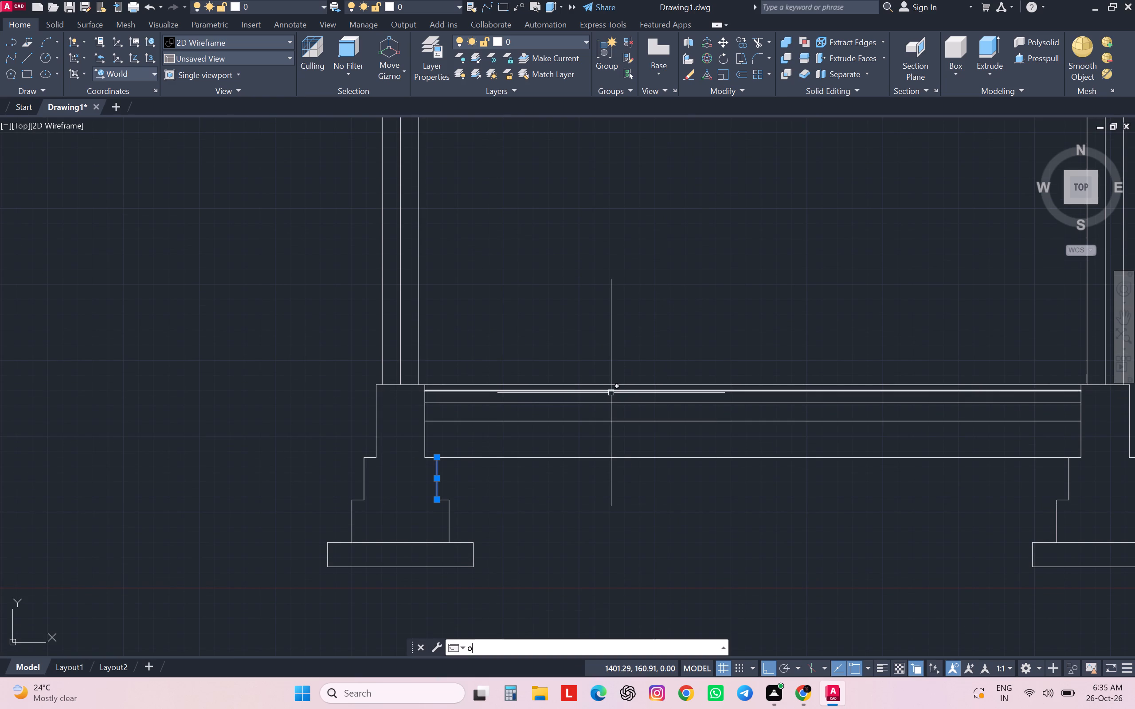
key(Return)
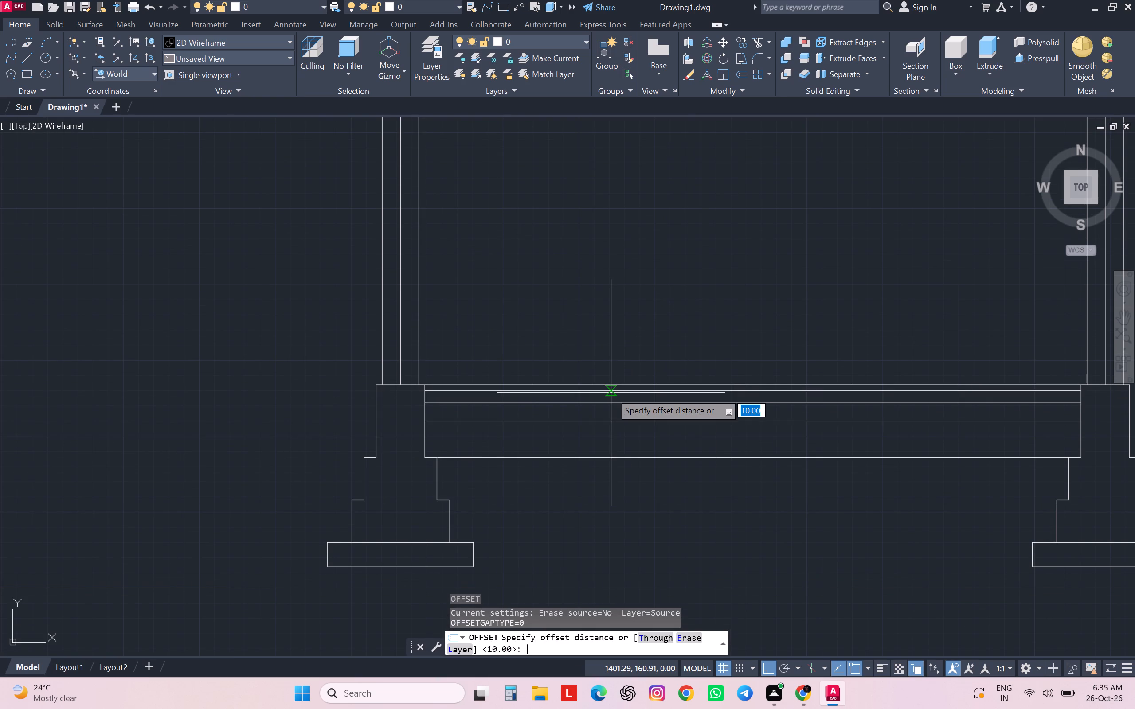
text(214)
key(Return)
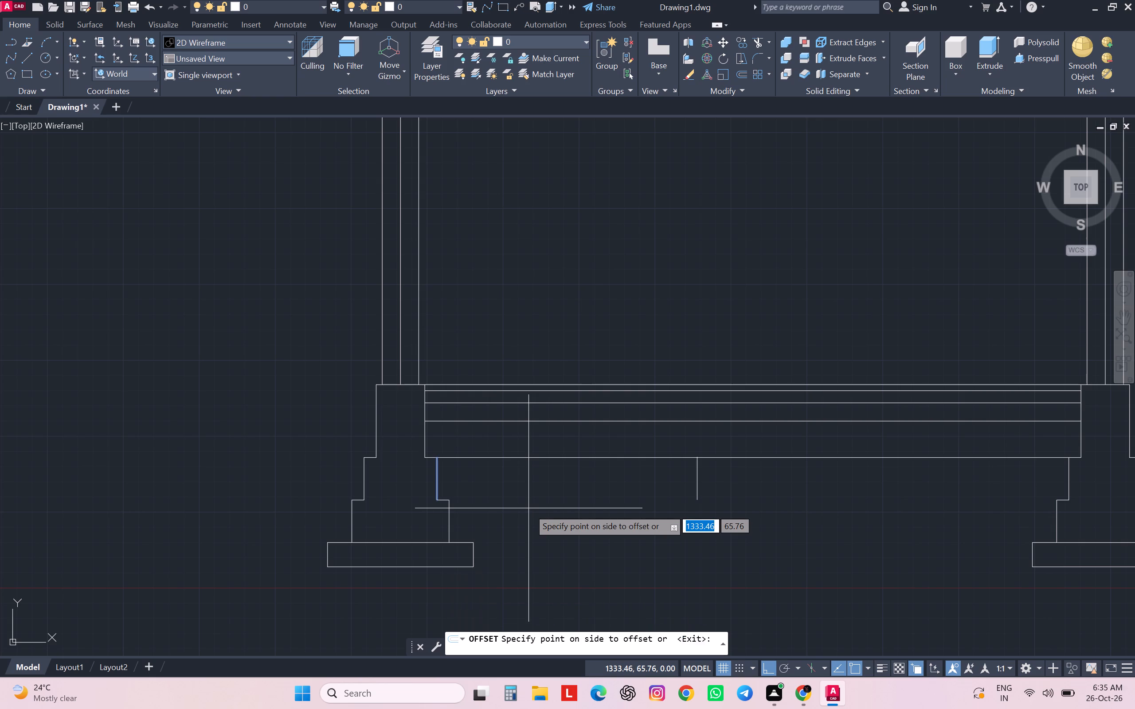
click(785, 532)
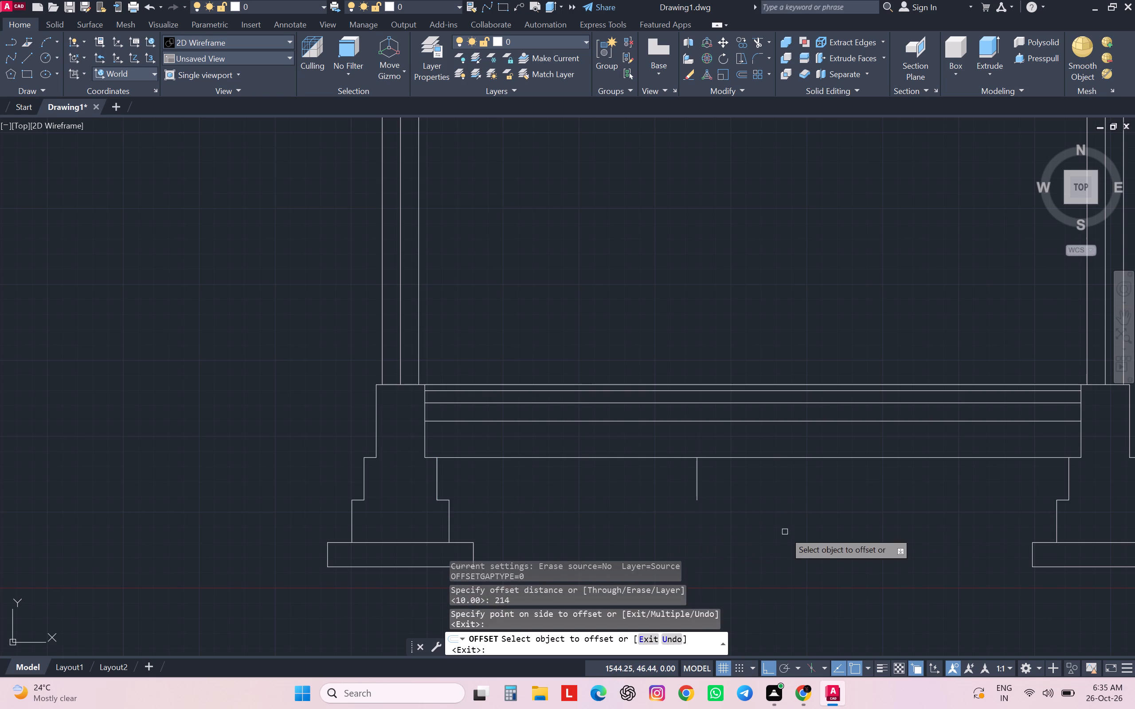
key(Escape)
key(Escape)
key(Escape)
key(Escape)
key(Escape)
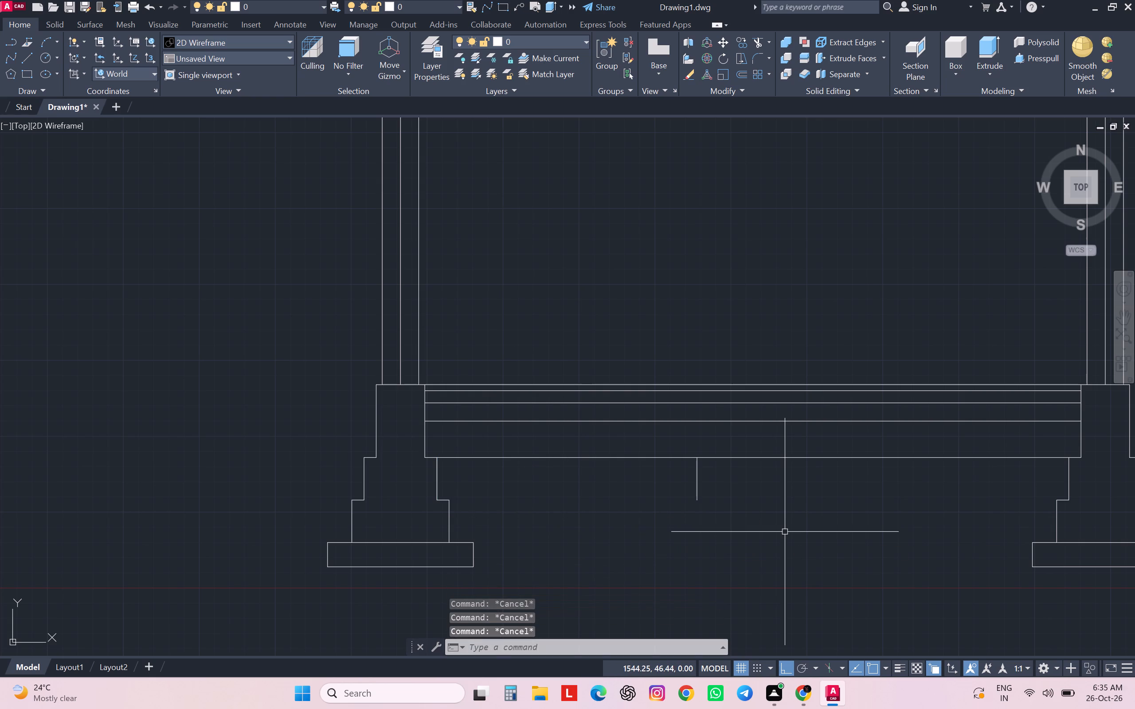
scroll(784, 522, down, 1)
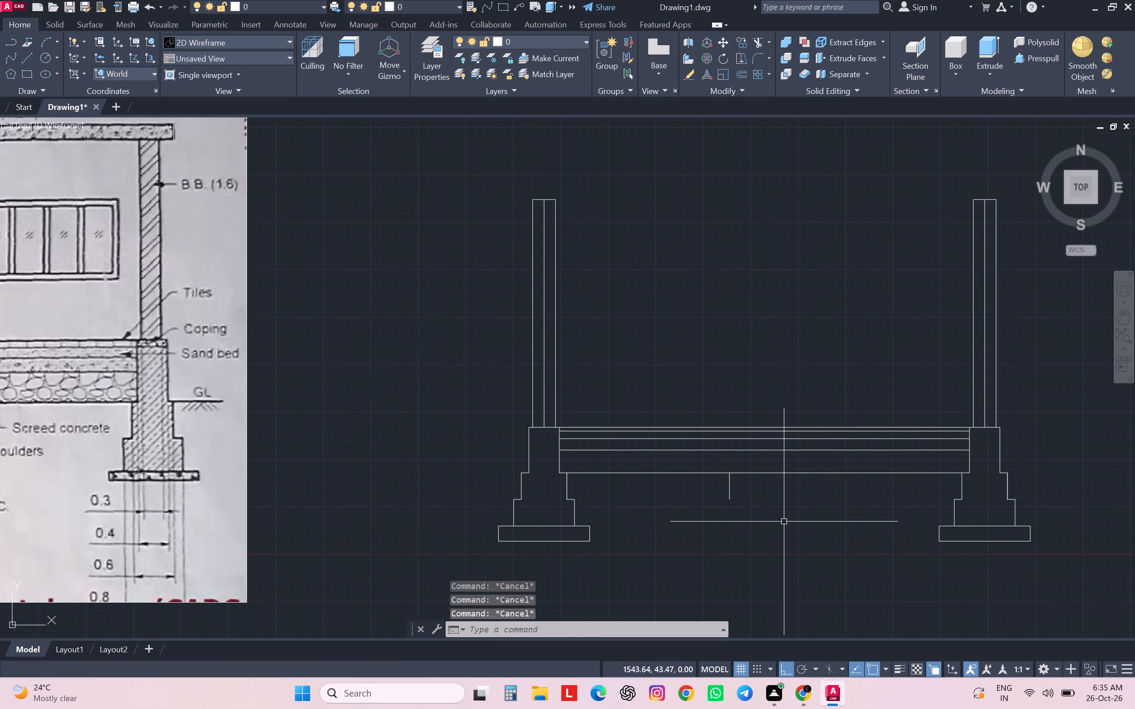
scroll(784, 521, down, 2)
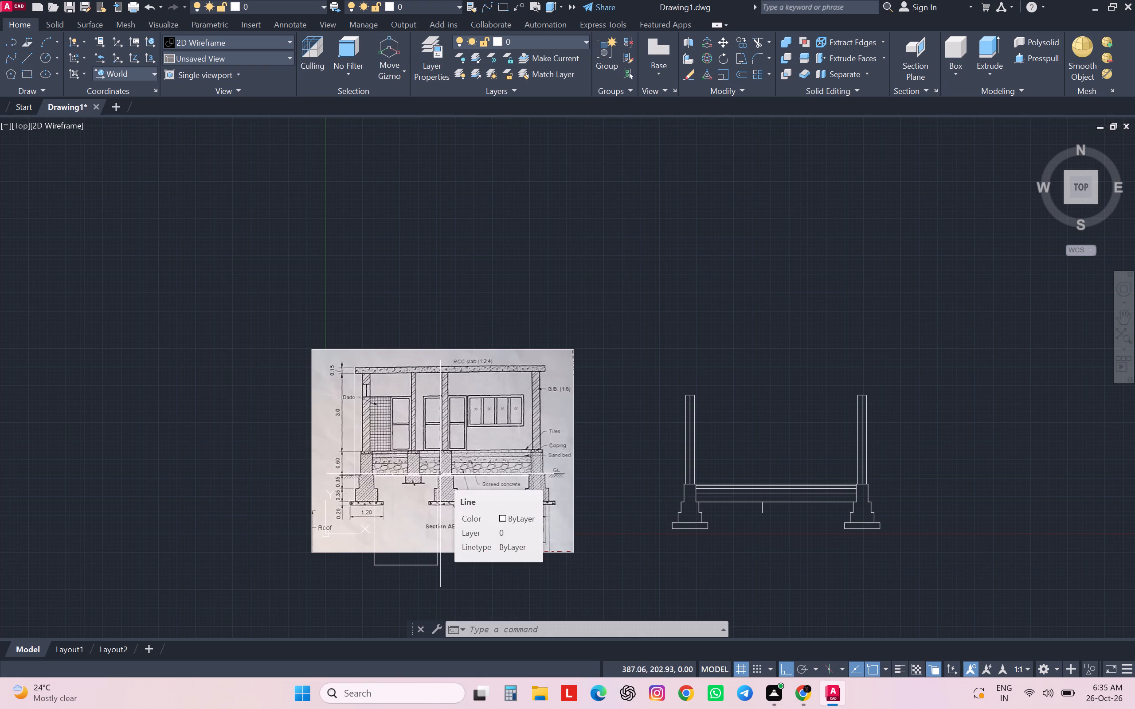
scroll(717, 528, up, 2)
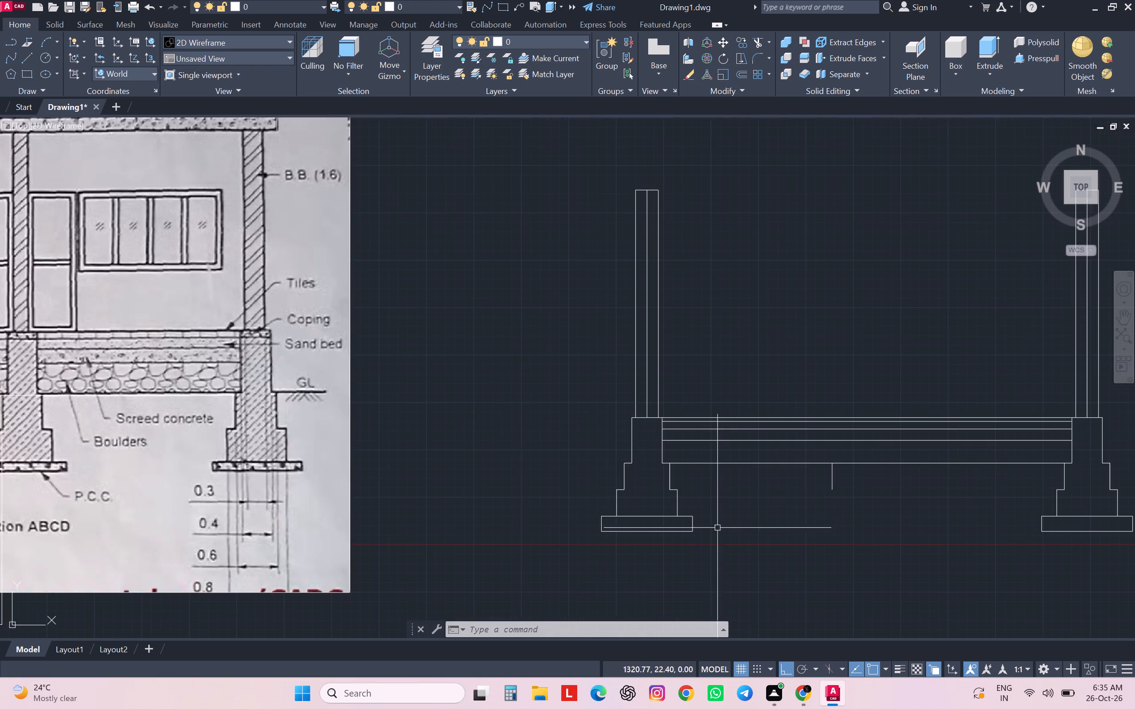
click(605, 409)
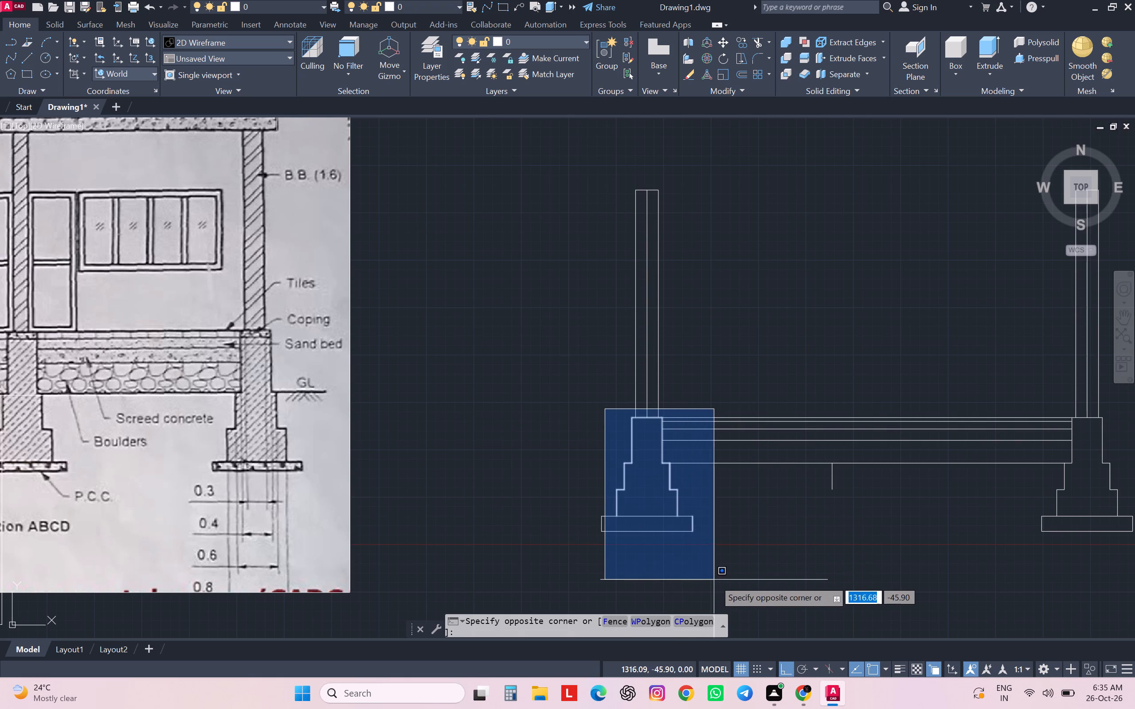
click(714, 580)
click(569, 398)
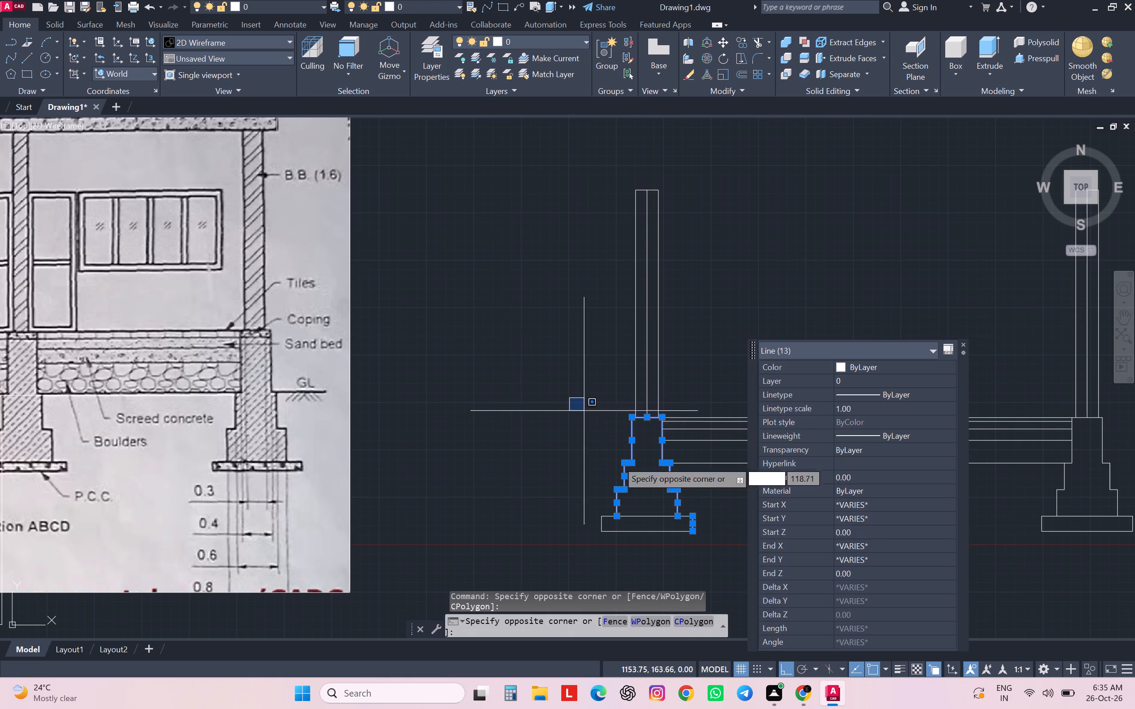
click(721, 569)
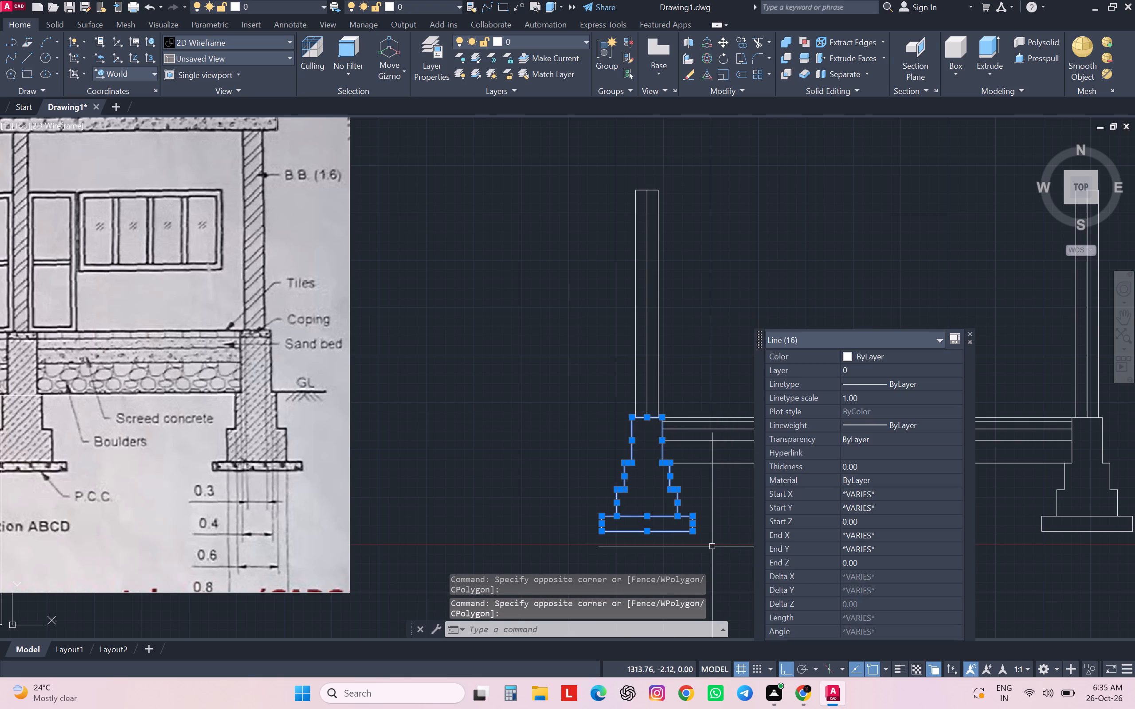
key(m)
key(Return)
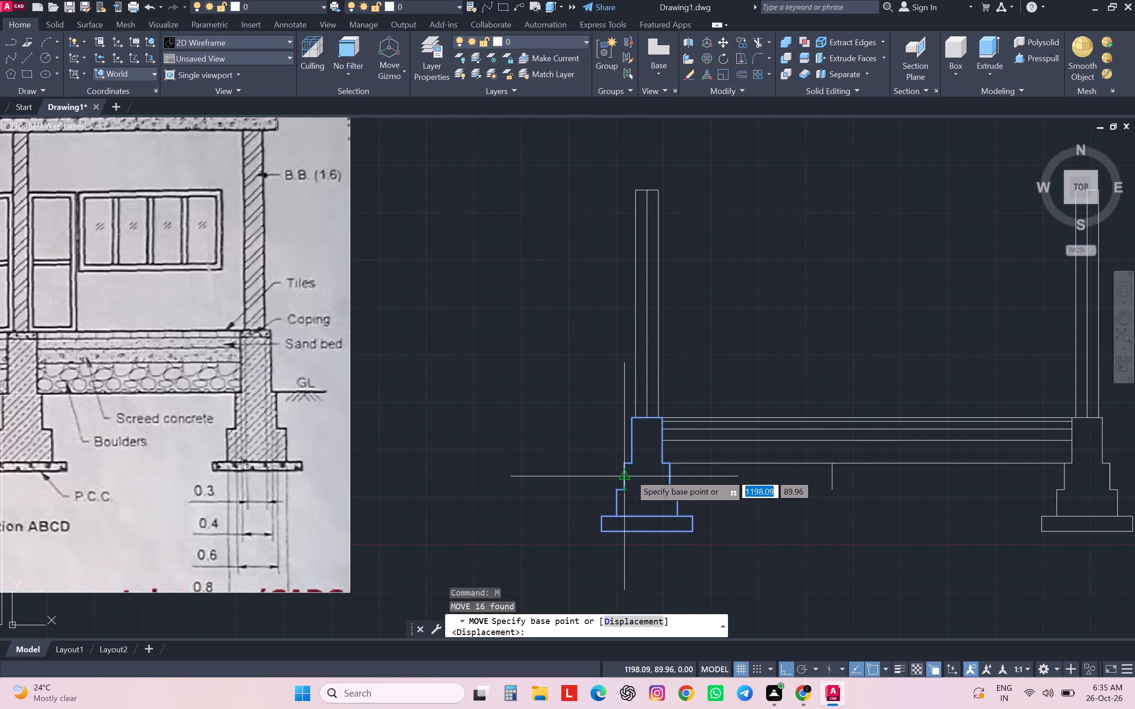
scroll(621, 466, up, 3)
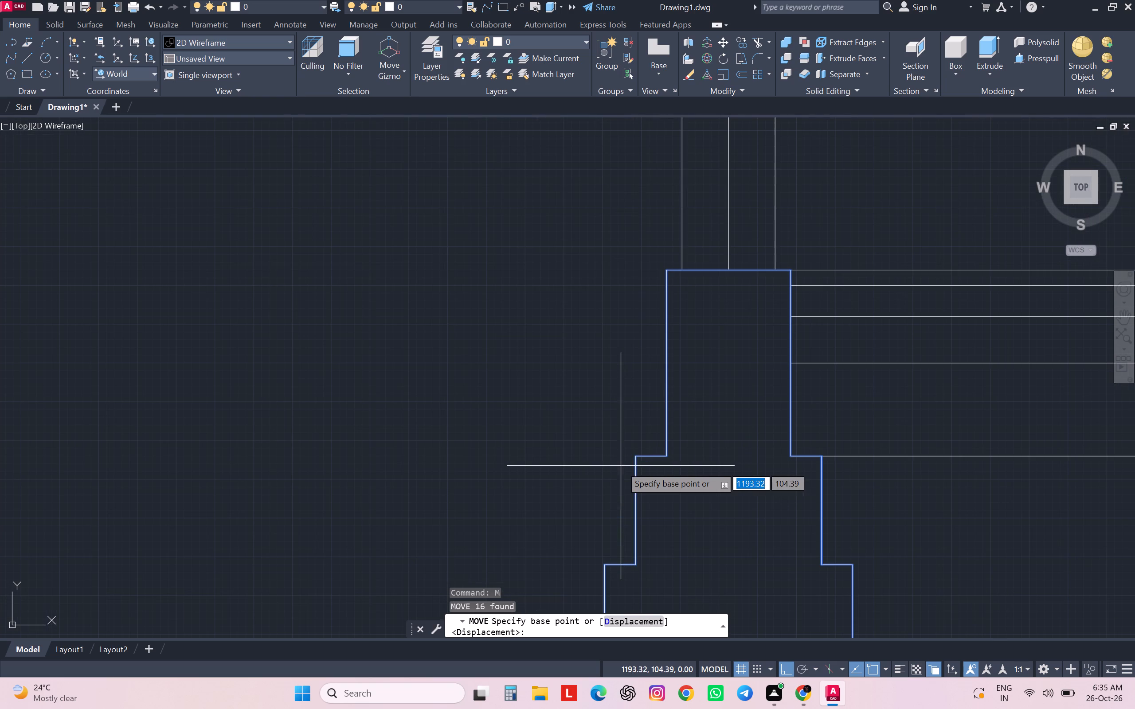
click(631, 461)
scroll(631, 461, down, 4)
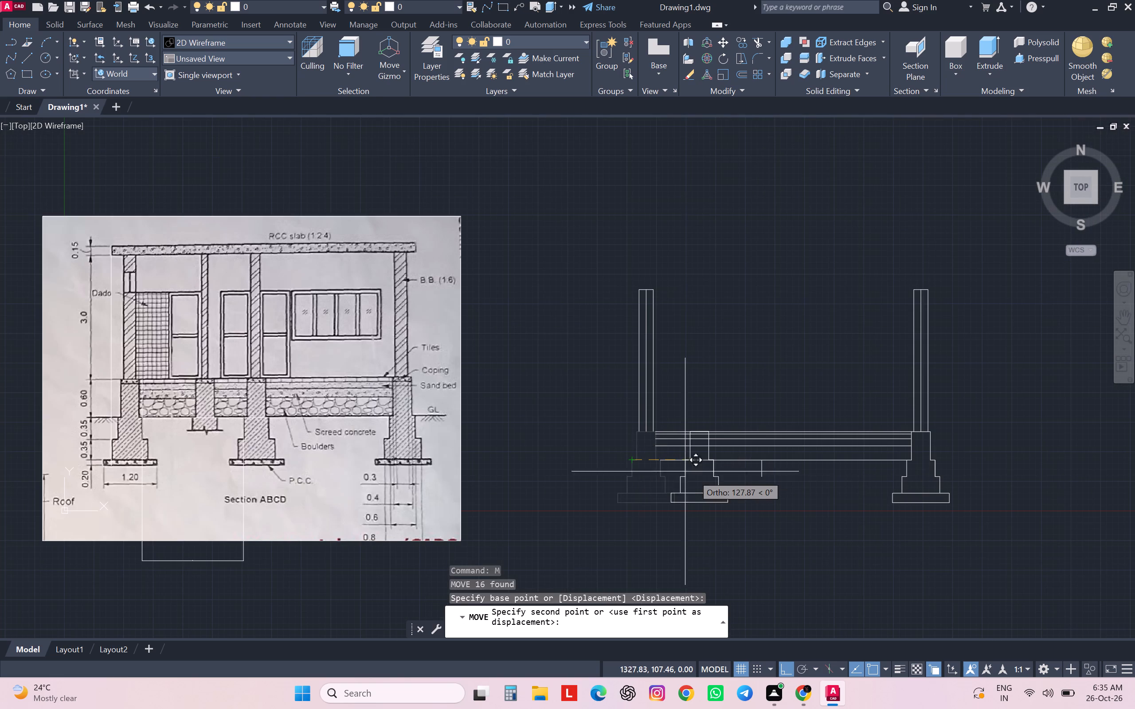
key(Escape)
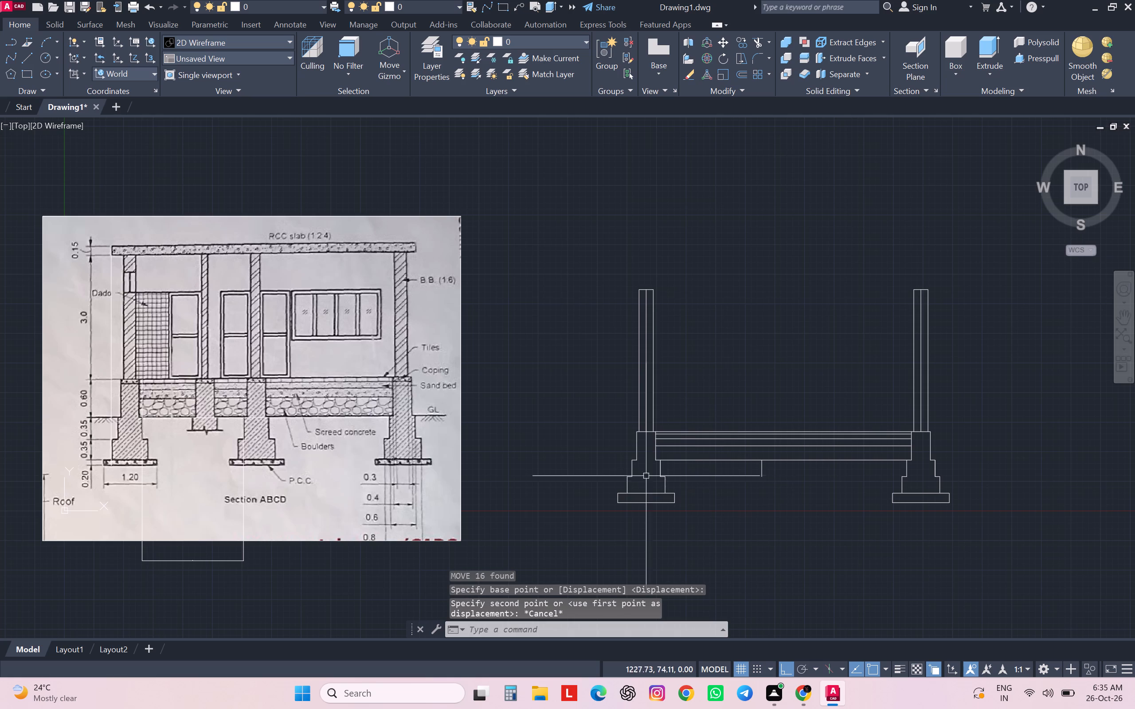
Copy the whole left footing 274 to the right, aligning its upper outer step corner with the top of the offset edge at ground level.
click(618, 425)
click(697, 541)
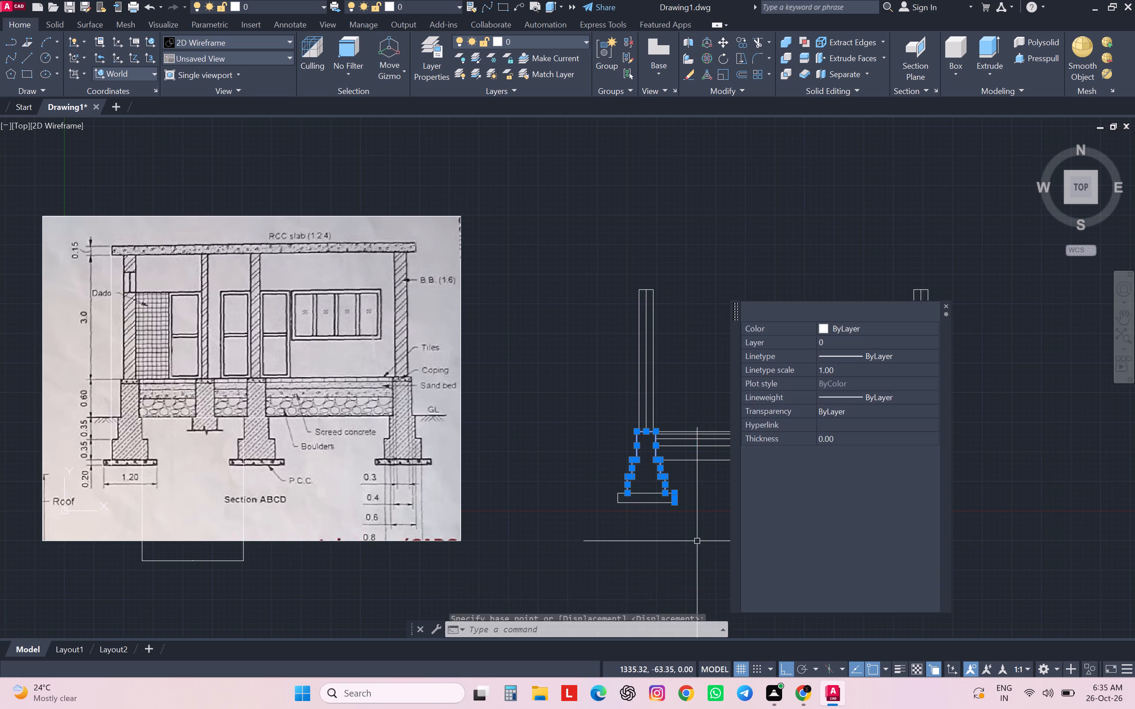
click(598, 414)
click(692, 524)
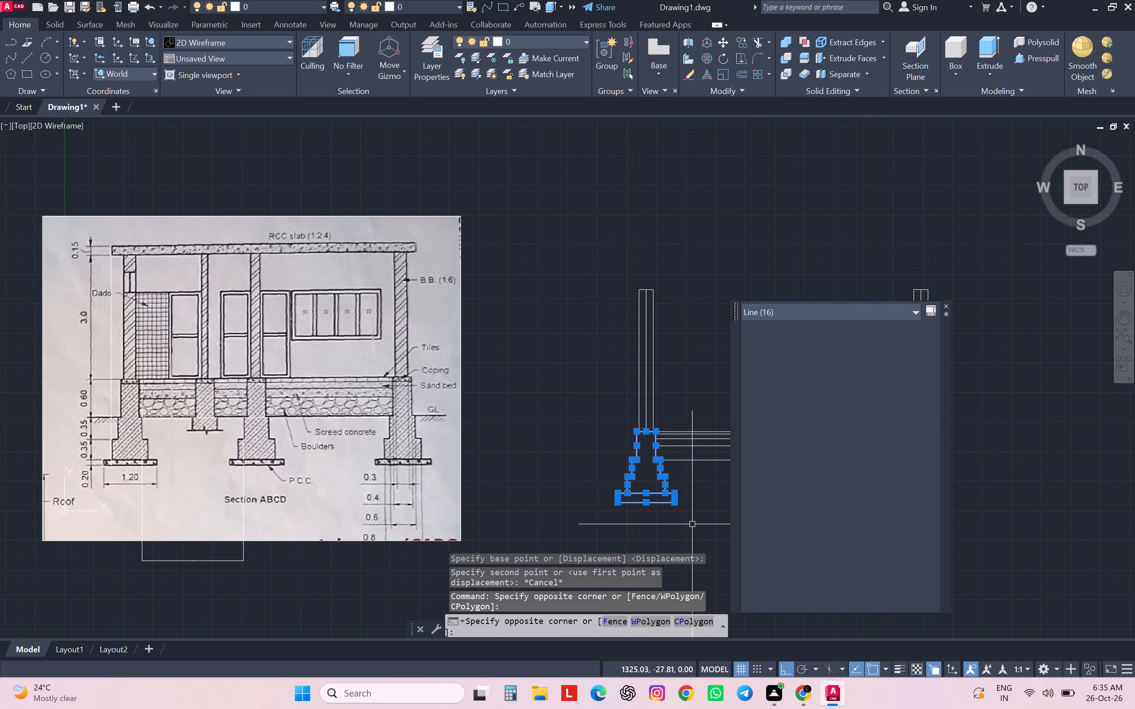
text(co)
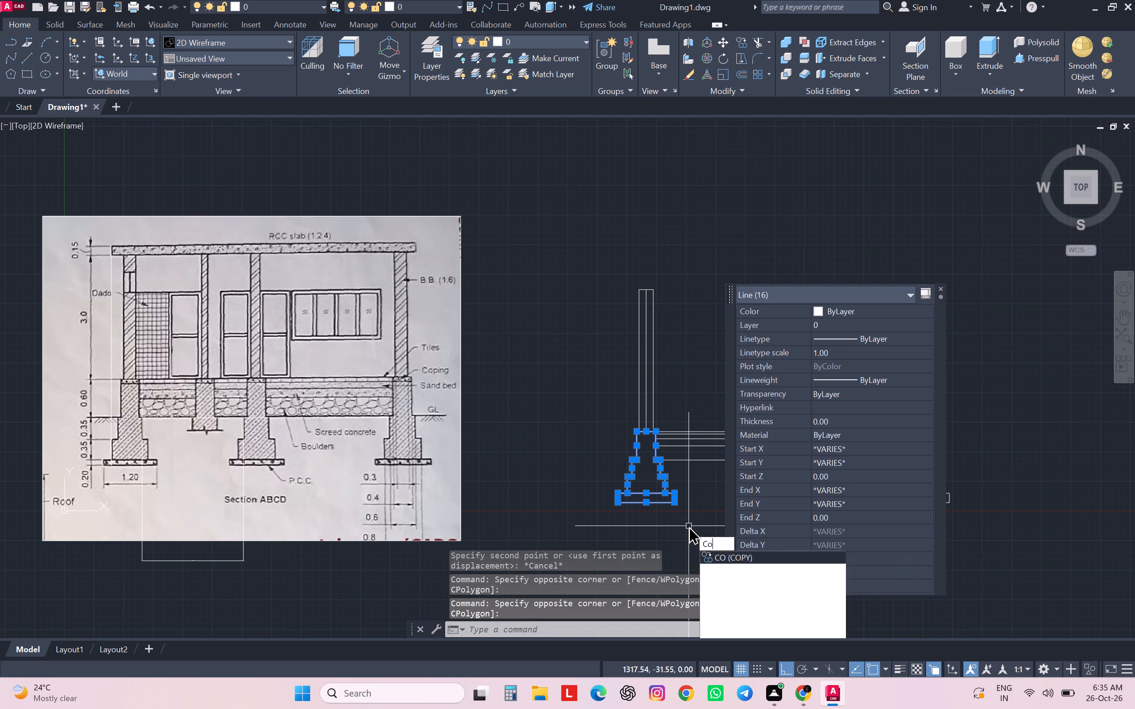
key(Return)
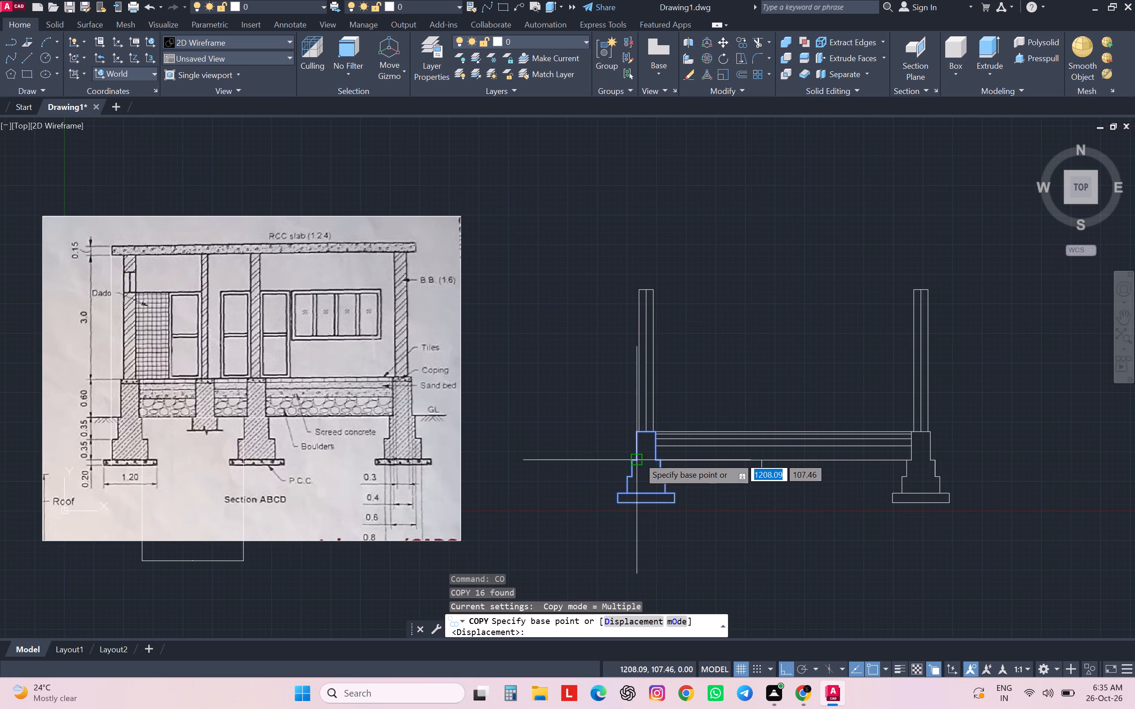
scroll(638, 457, up, 3)
click(614, 472)
scroll(614, 472, down, 2)
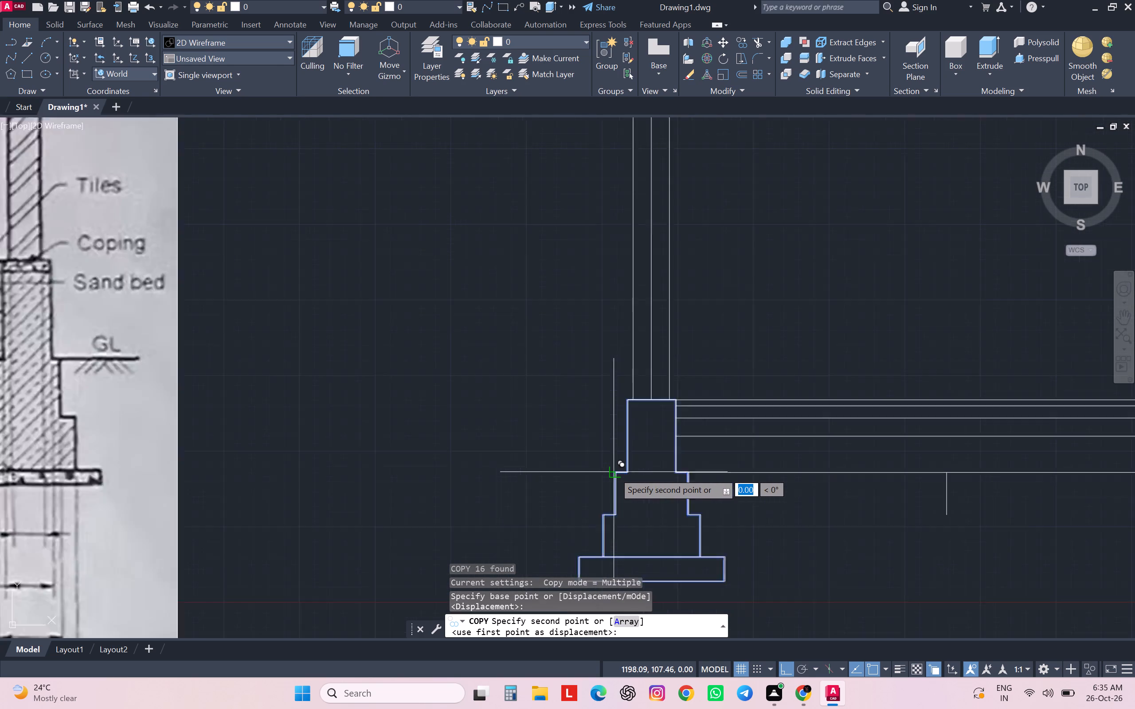
scroll(614, 472, down, 2)
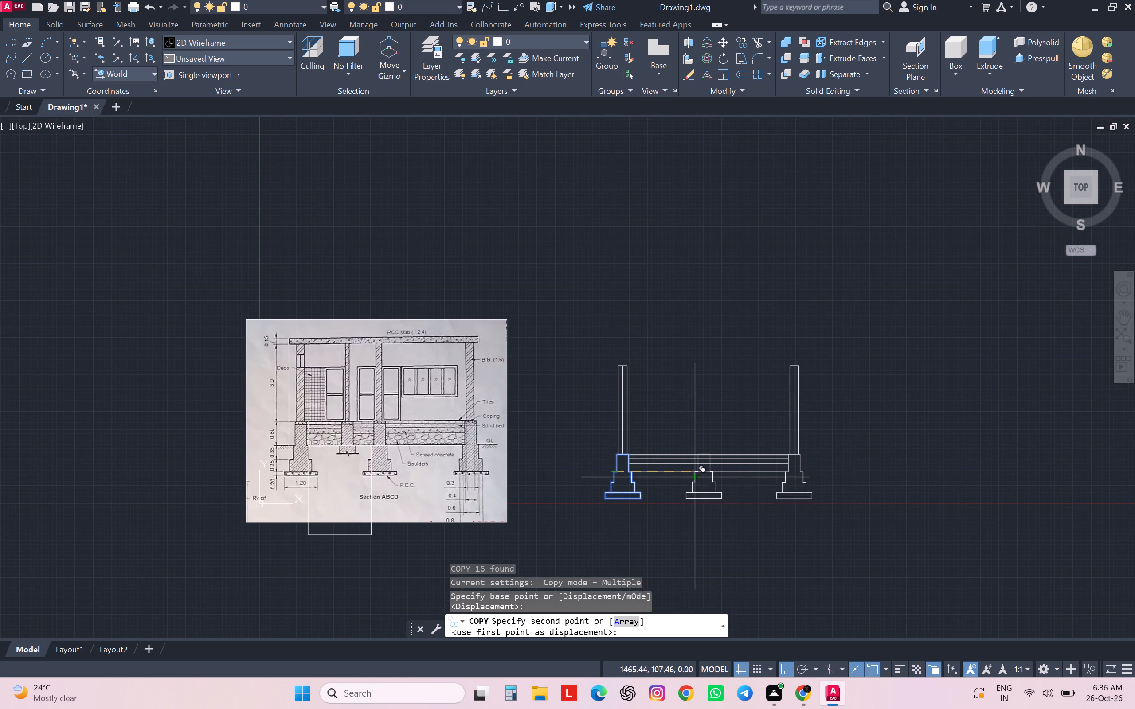
scroll(693, 471, up, 4)
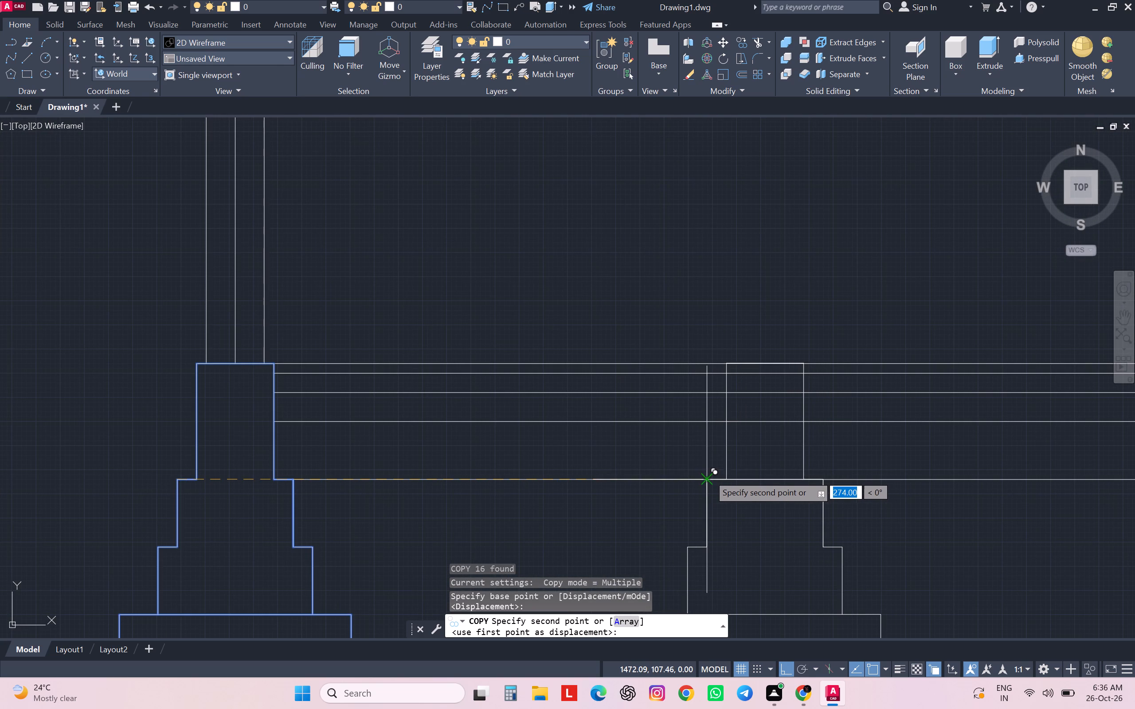
click(708, 475)
scroll(777, 403, down, 2)
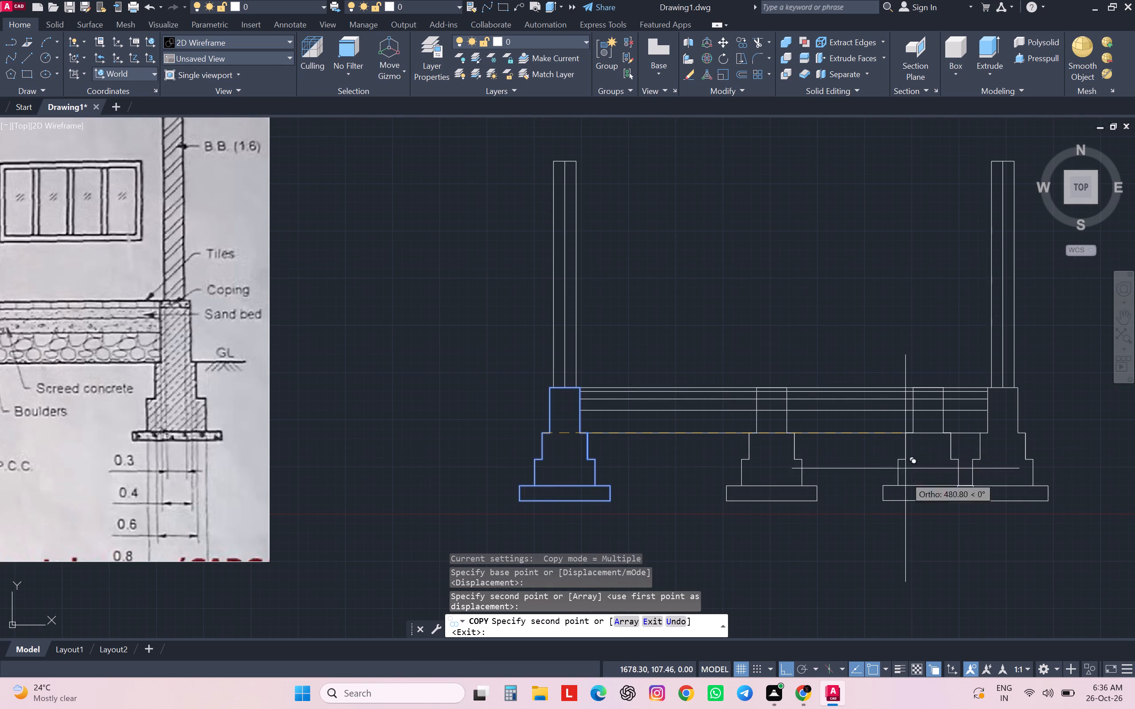
key(Escape)
key(Escape)
key(Escape)
key(Escape)
key(Escape)
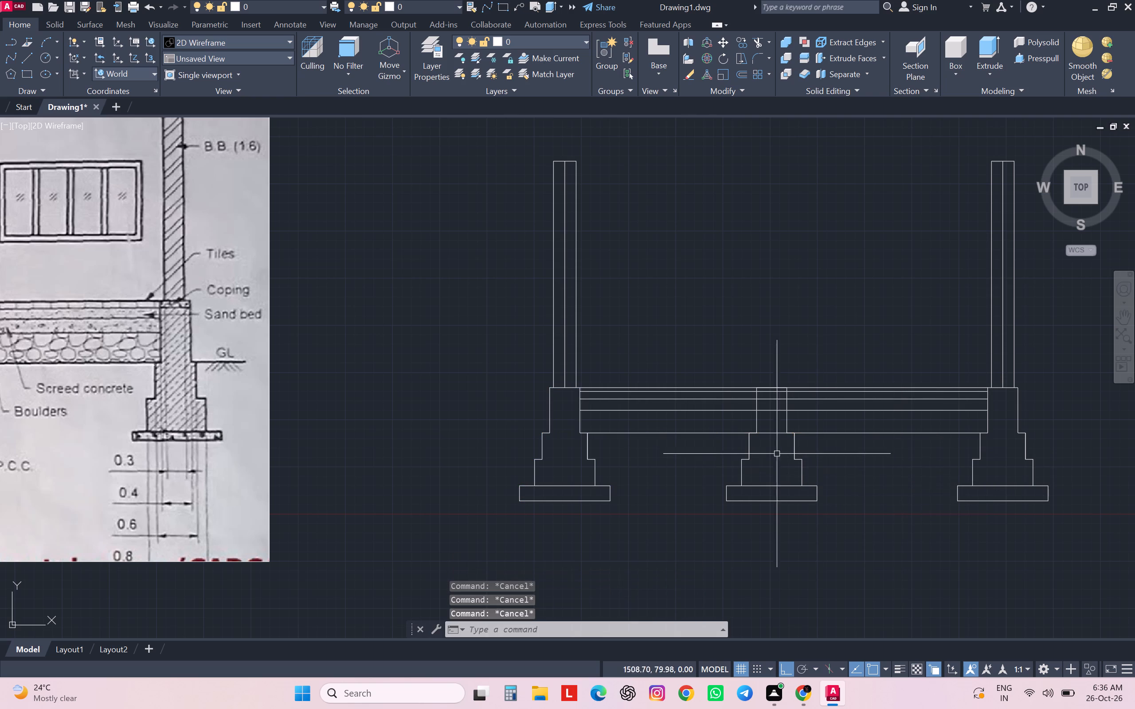
Copy the left wall, including its centre line, from its base midpoint onto the midpoint of the middle footing's top.
click(635, 141)
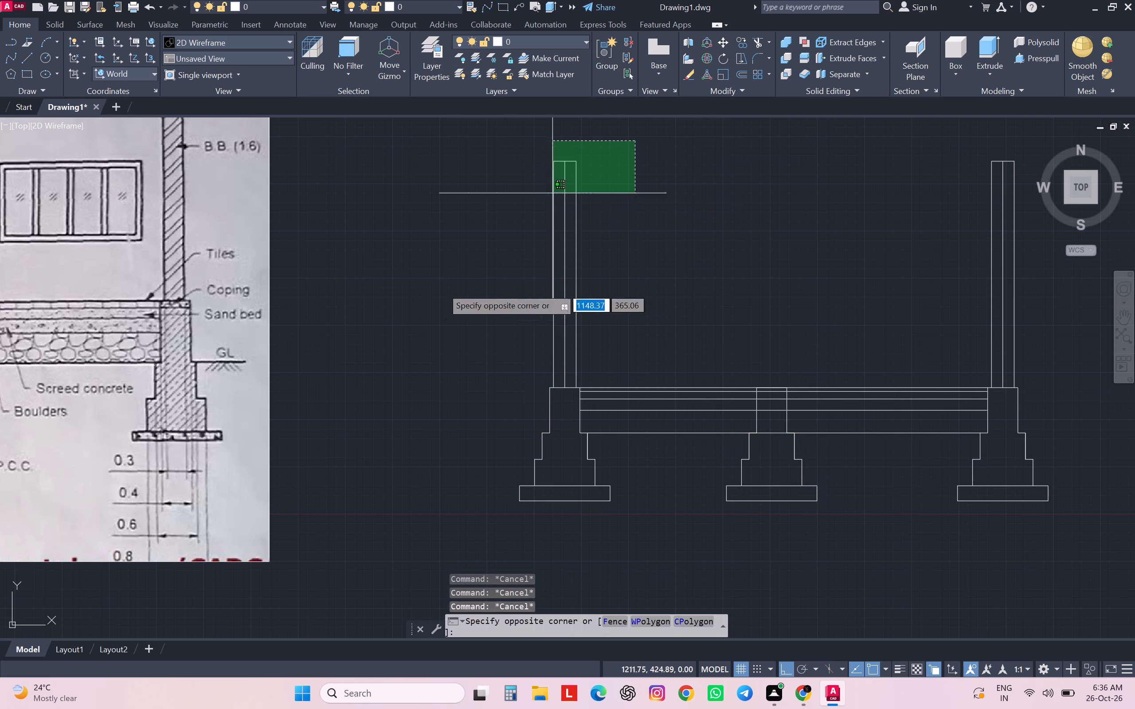
click(409, 335)
text(co)
key(Return)
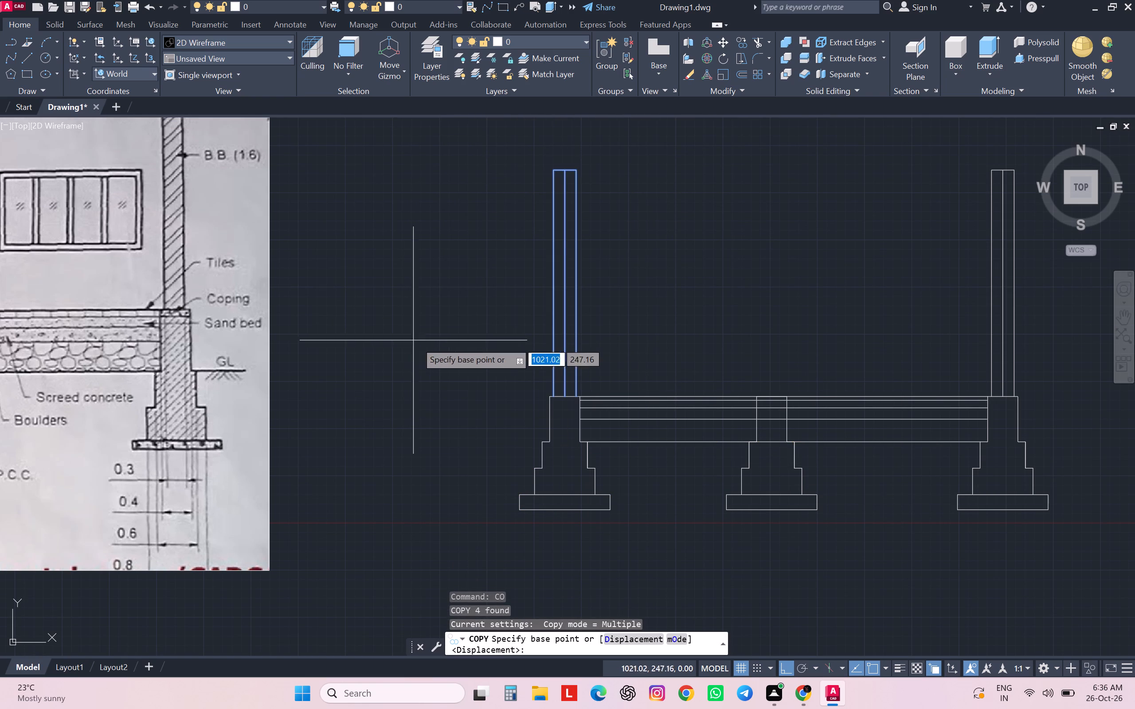
click(565, 395)
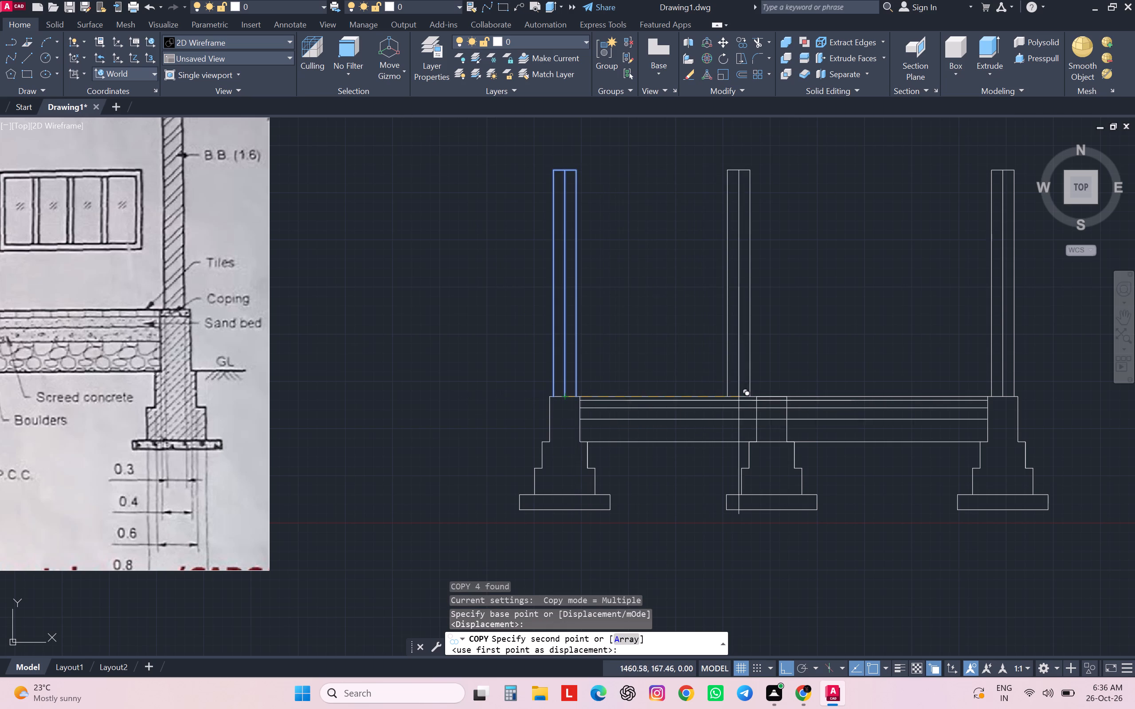
click(772, 402)
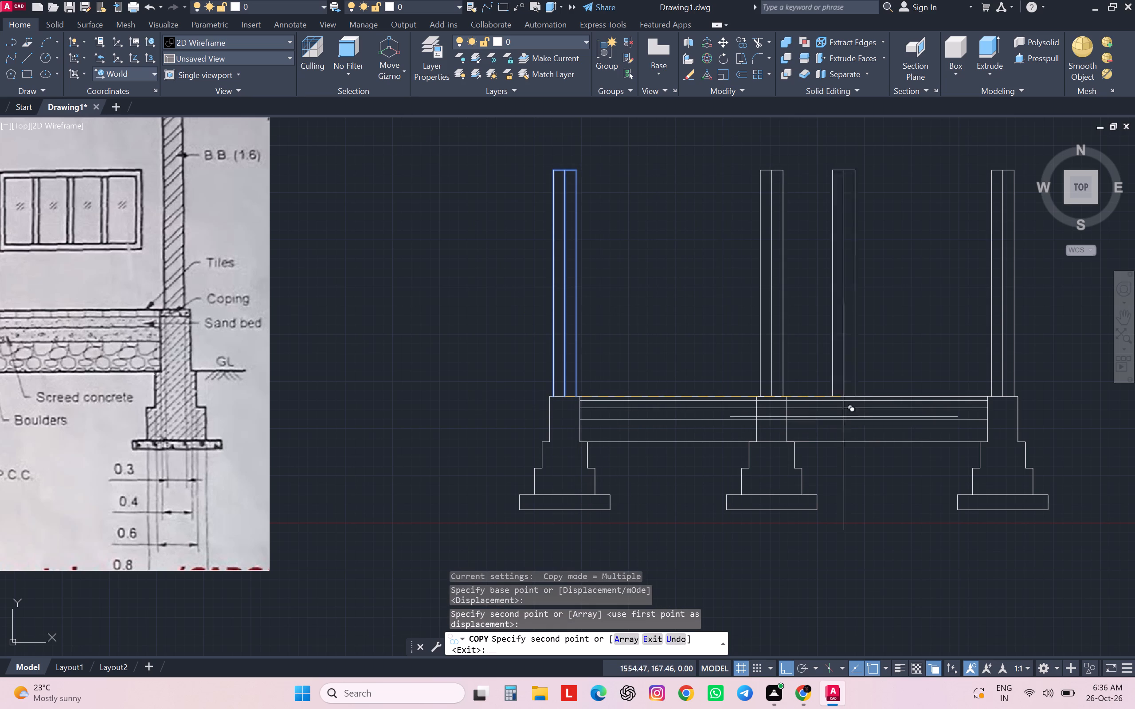
key(Escape)
key(Escape)
key(Escape)
key(Escape)
key(Escape)
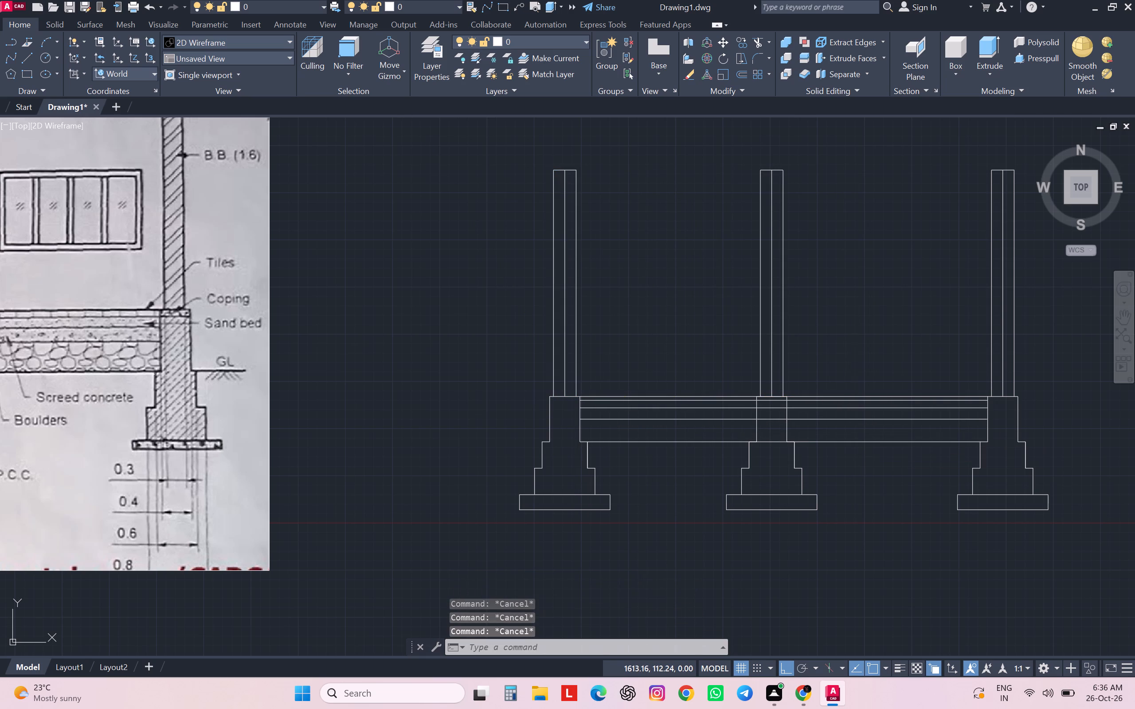
key(Escape)
On the reference image, measure the gap from the left footing's inner face at ground level to the short intermediate footing's near plinth face.
scroll(856, 438, down, 1)
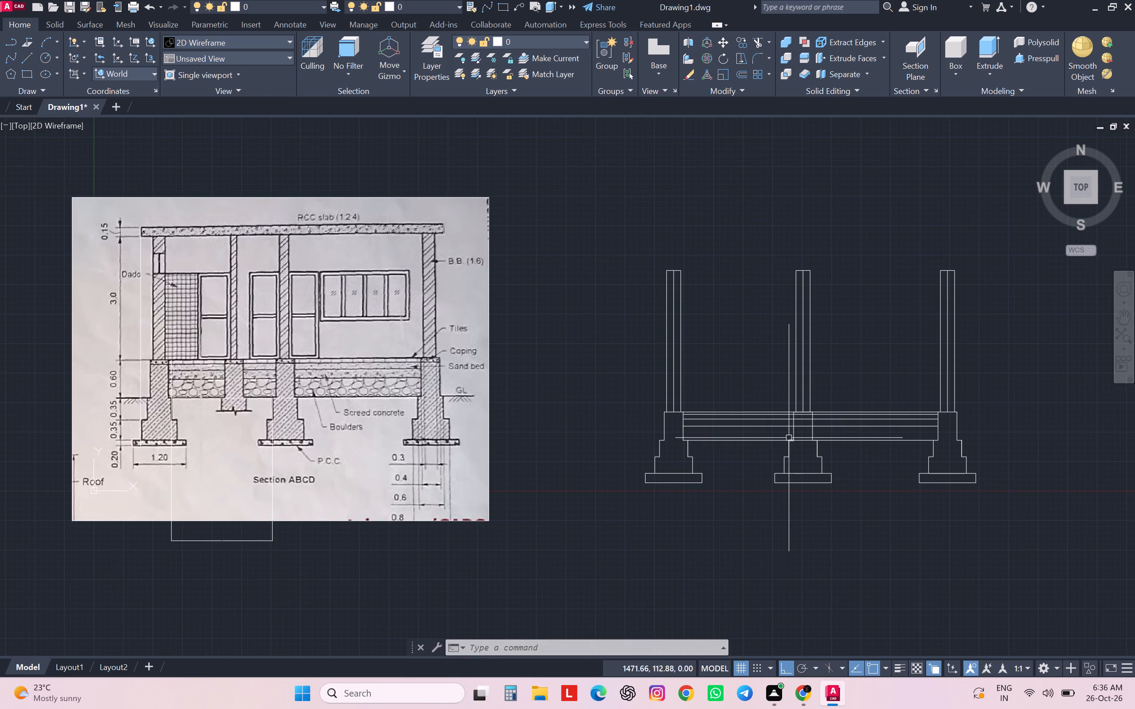
scroll(789, 438, up, 1)
scroll(788, 438, down, 1)
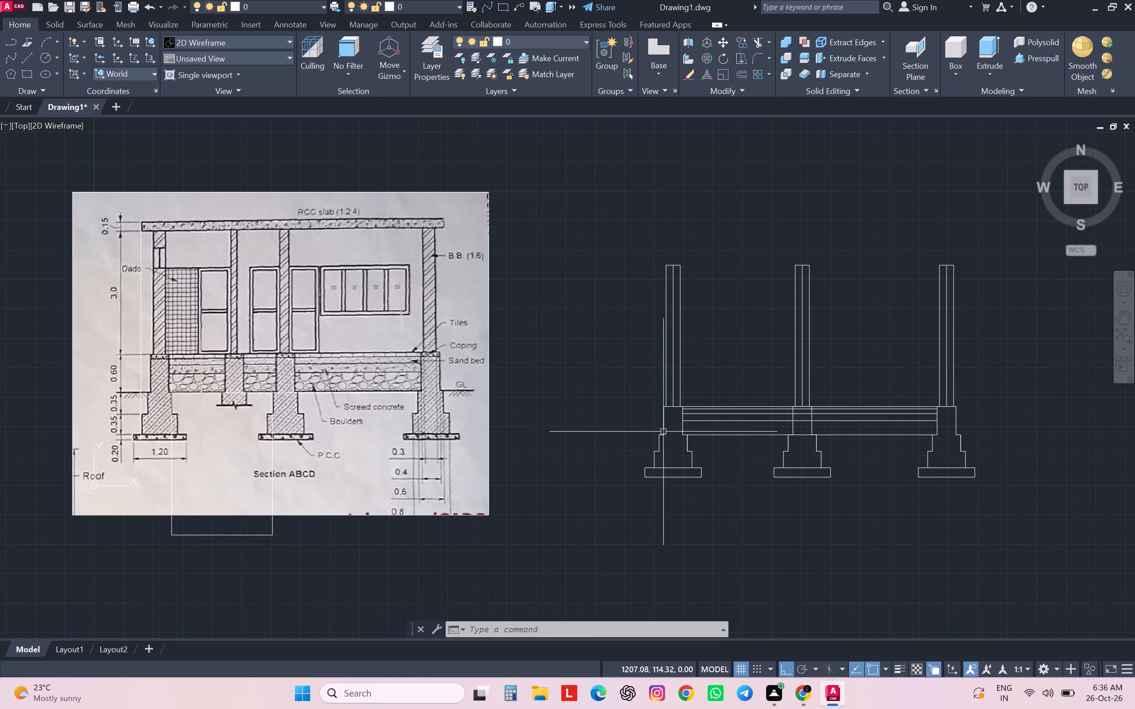
scroll(719, 429, down, 1)
scroll(719, 429, up, 1)
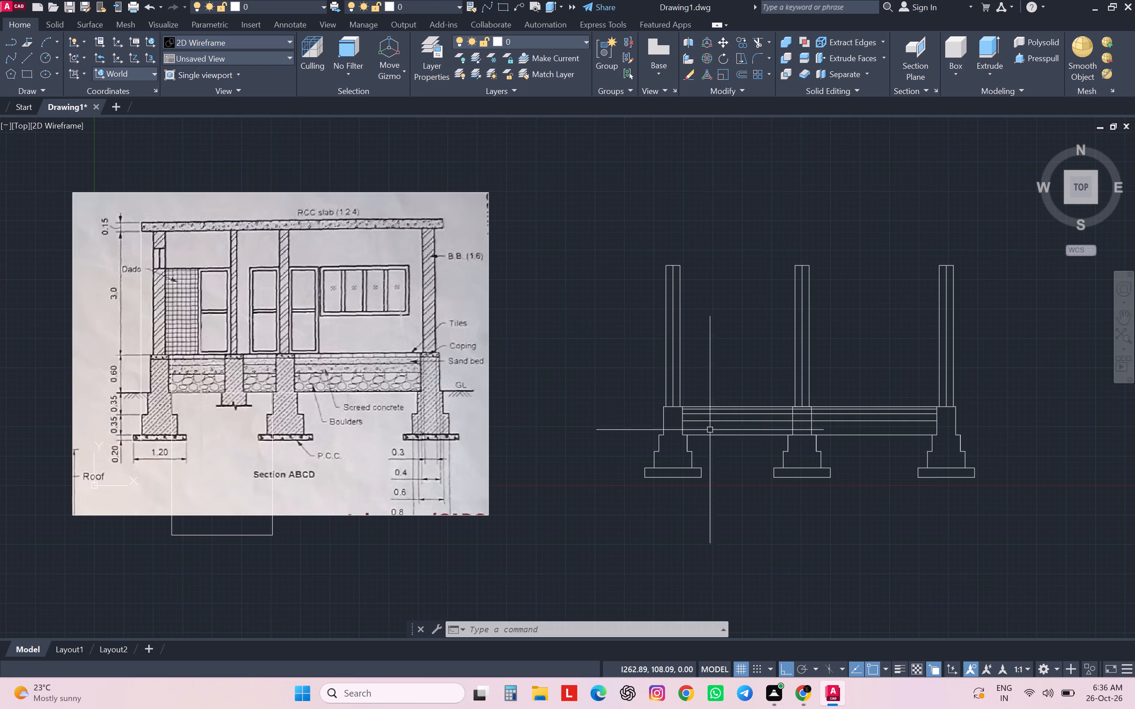
text(da)
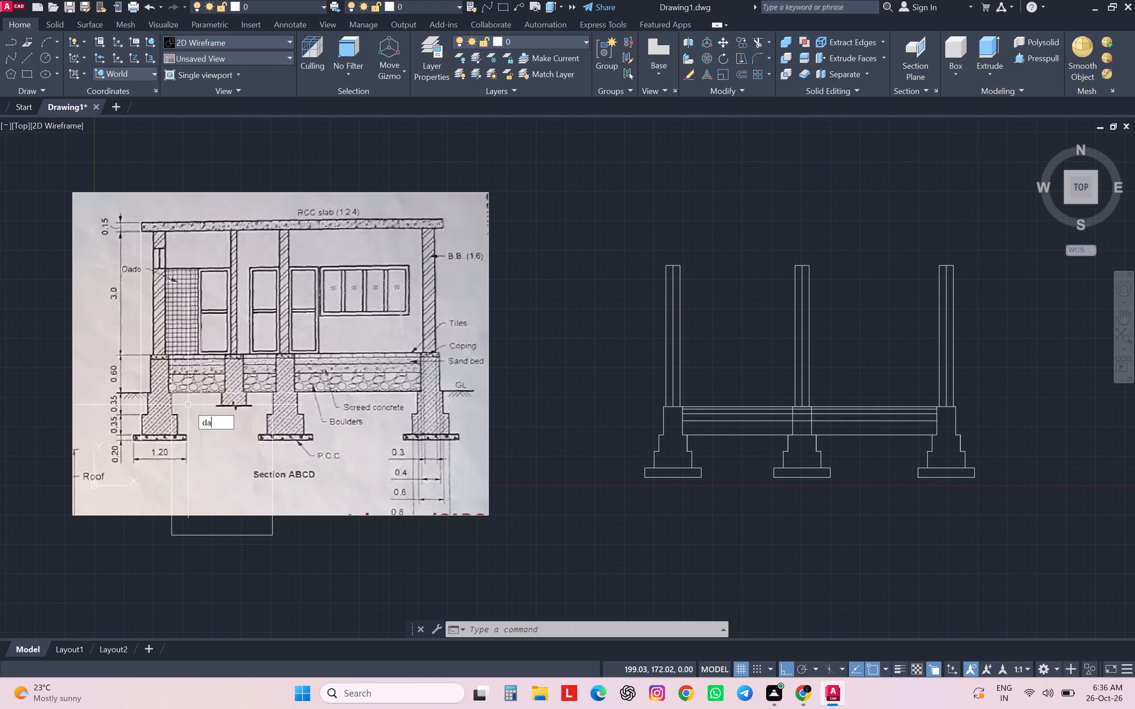
key(Return)
scroll(179, 376, up, 2)
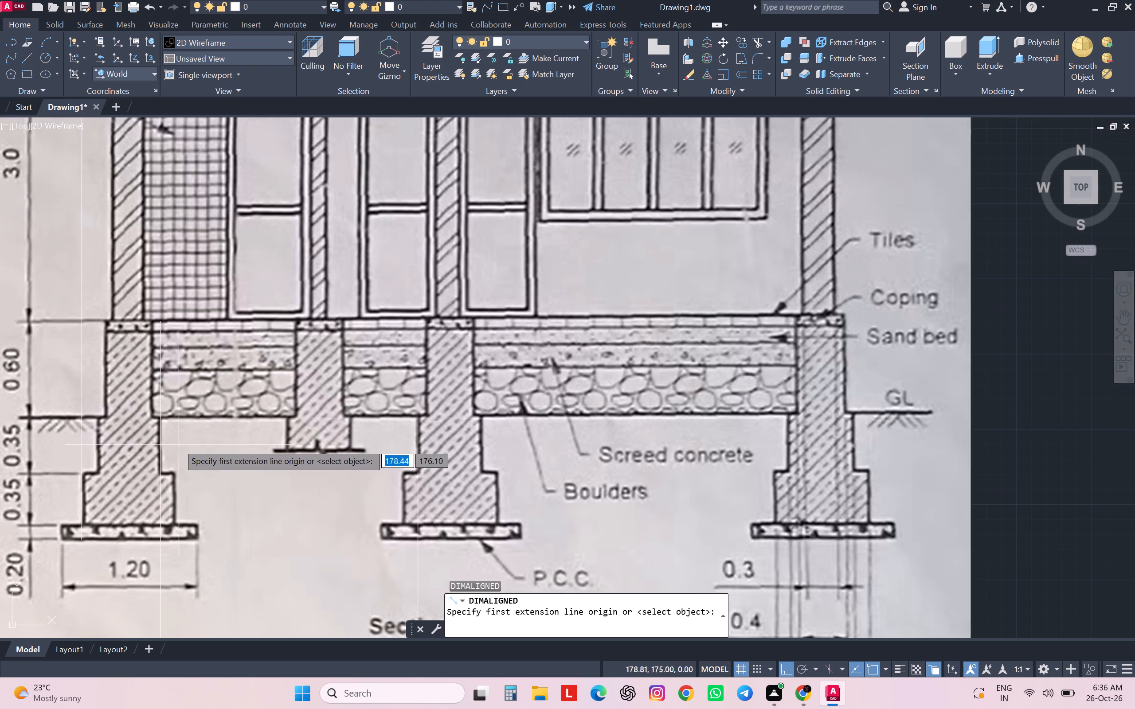
click(160, 420)
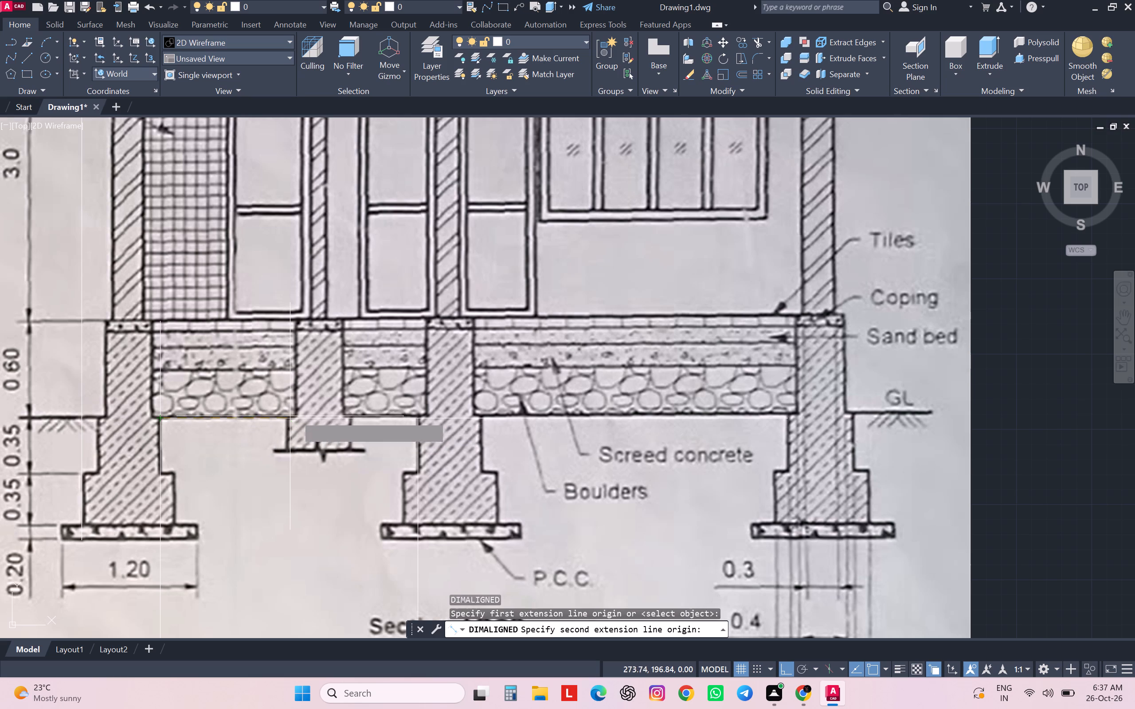
scroll(294, 415, up, 3)
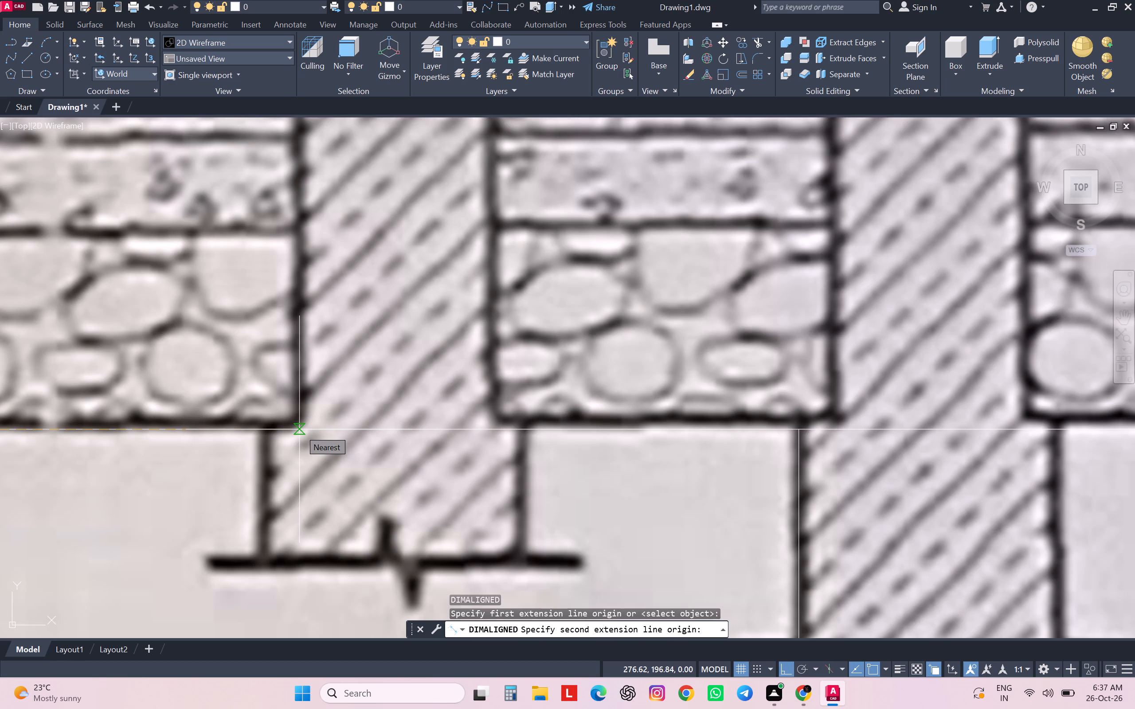
key(Escape)
Offset the left footing's inner plinth edge, above the ground line, by 112 toward the middle footing.
scroll(301, 424, down, 5)
scroll(301, 423, up, 1)
scroll(301, 423, down, 1)
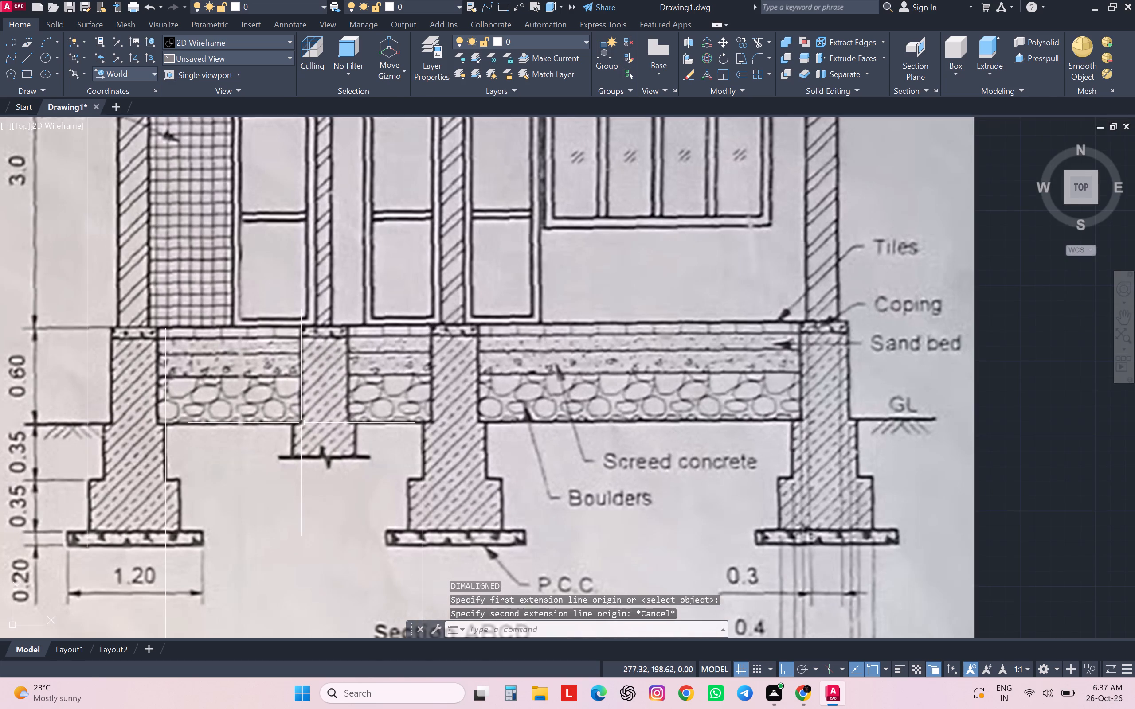
scroll(301, 423, down, 2)
middle_drag(627, 475, 597, 469)
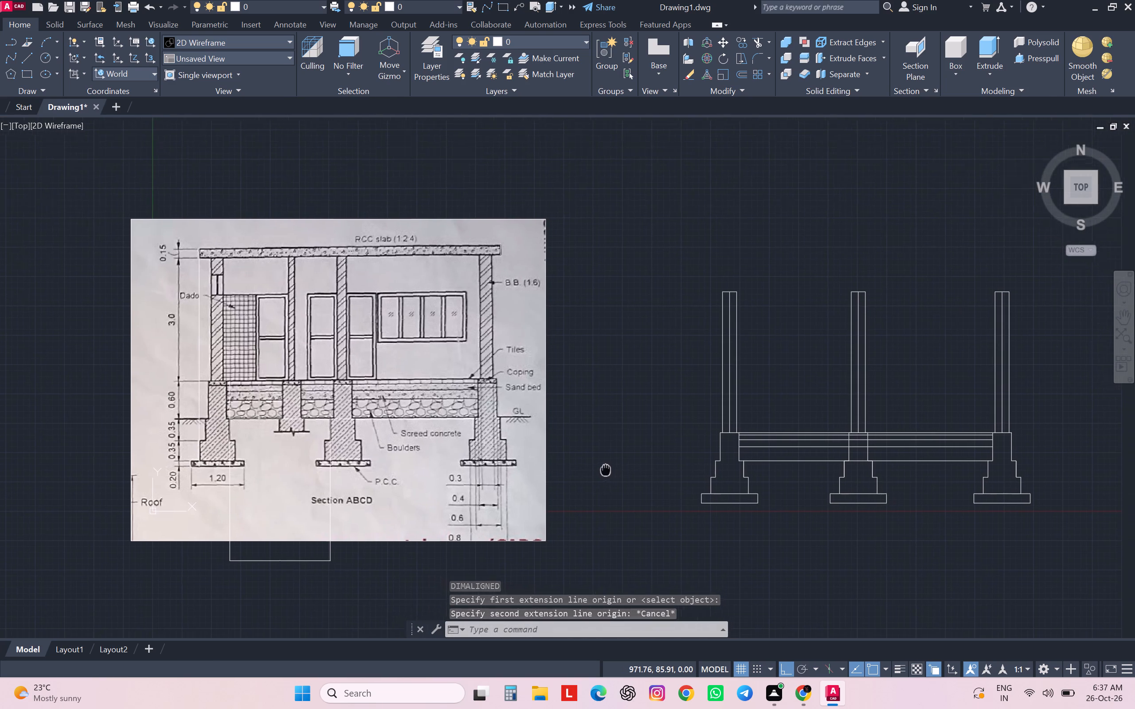
middle_drag(597, 469, 540, 473)
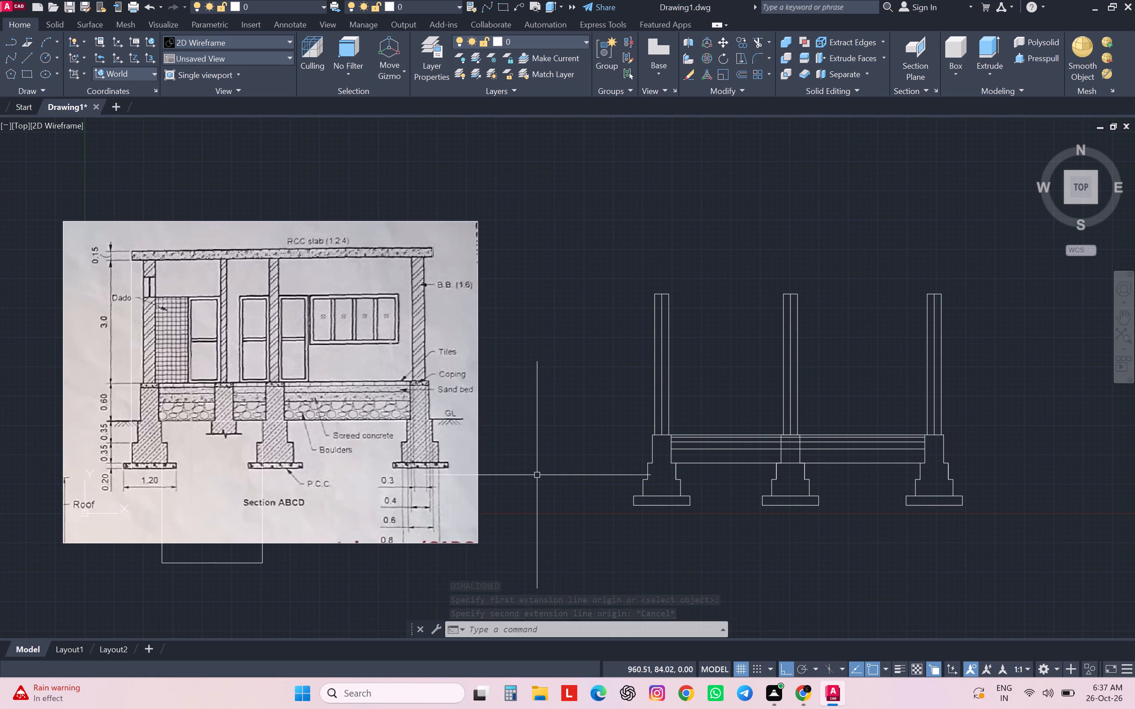
scroll(625, 465, up, 2)
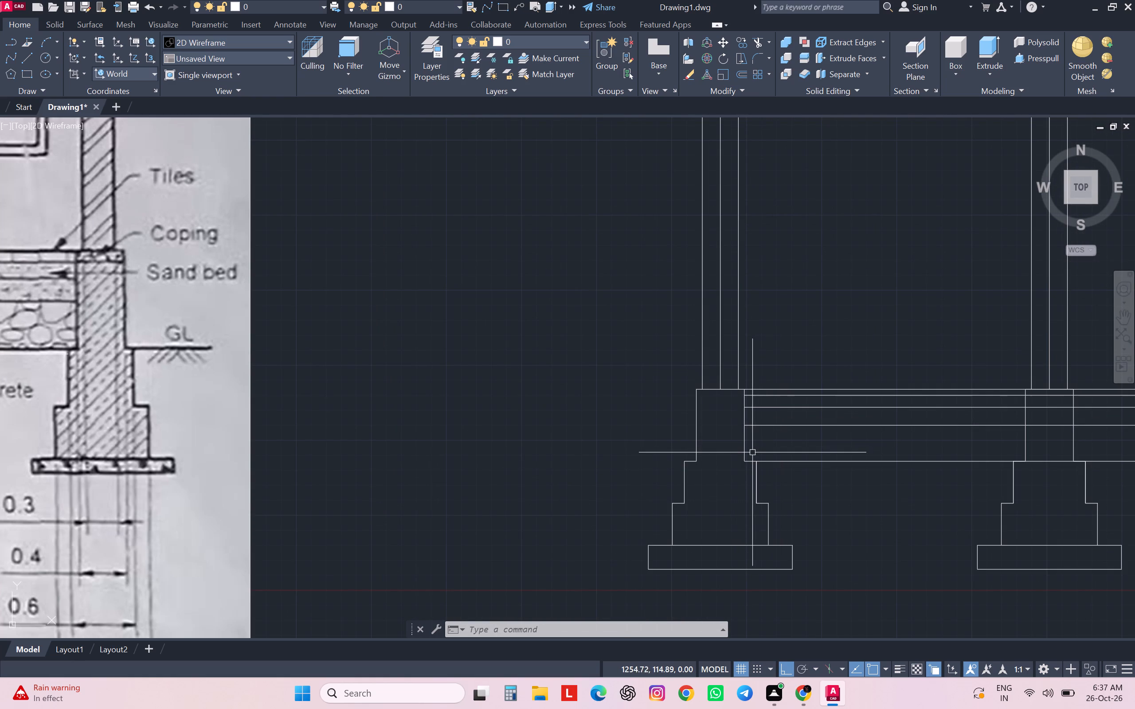
click(744, 449)
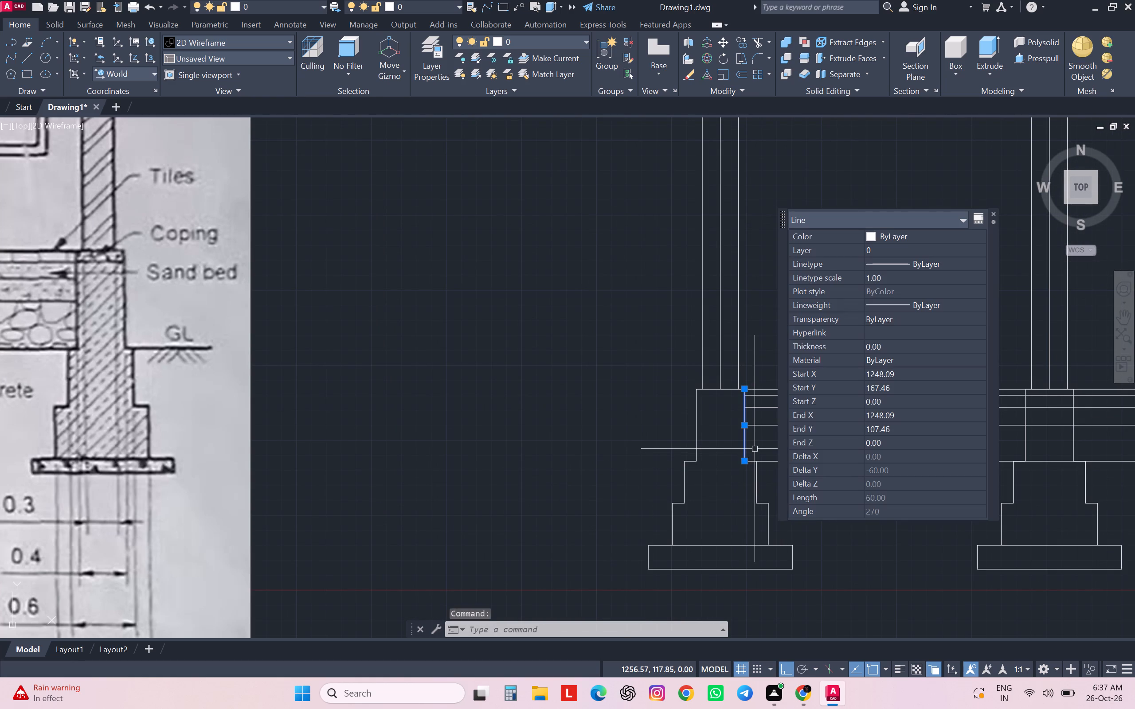
key(o)
key(Return)
text(112)
key(Return)
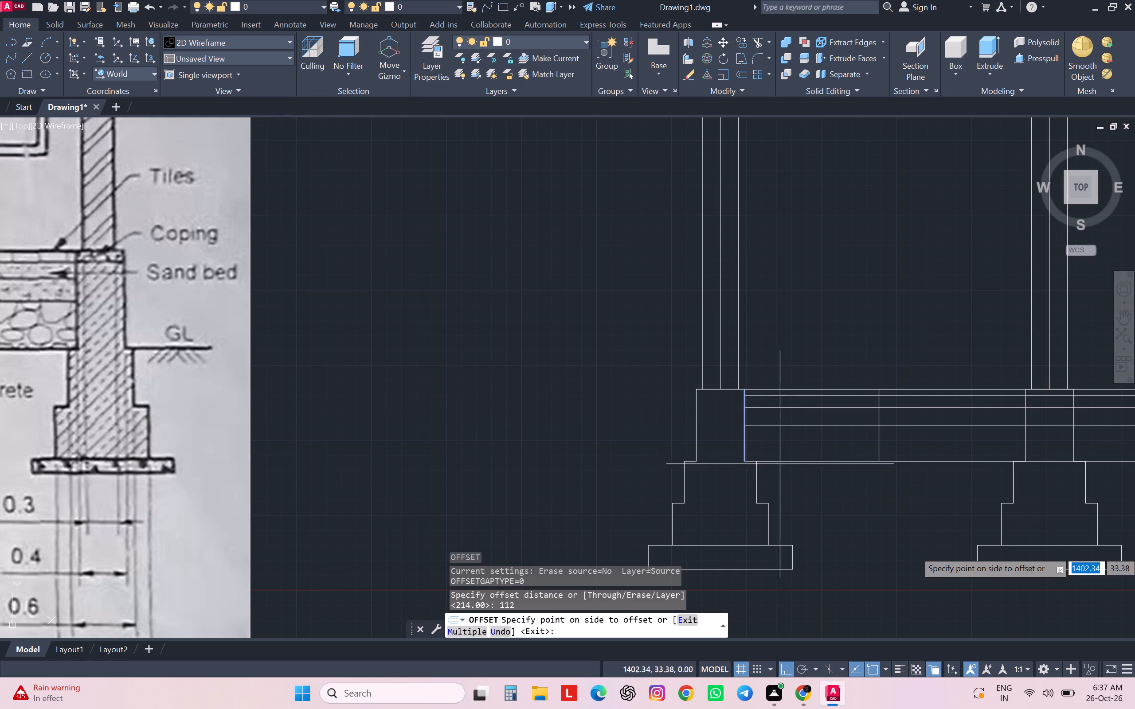
click(908, 529)
key(Escape)
key(Escape)
key(Escape)
key(Escape)
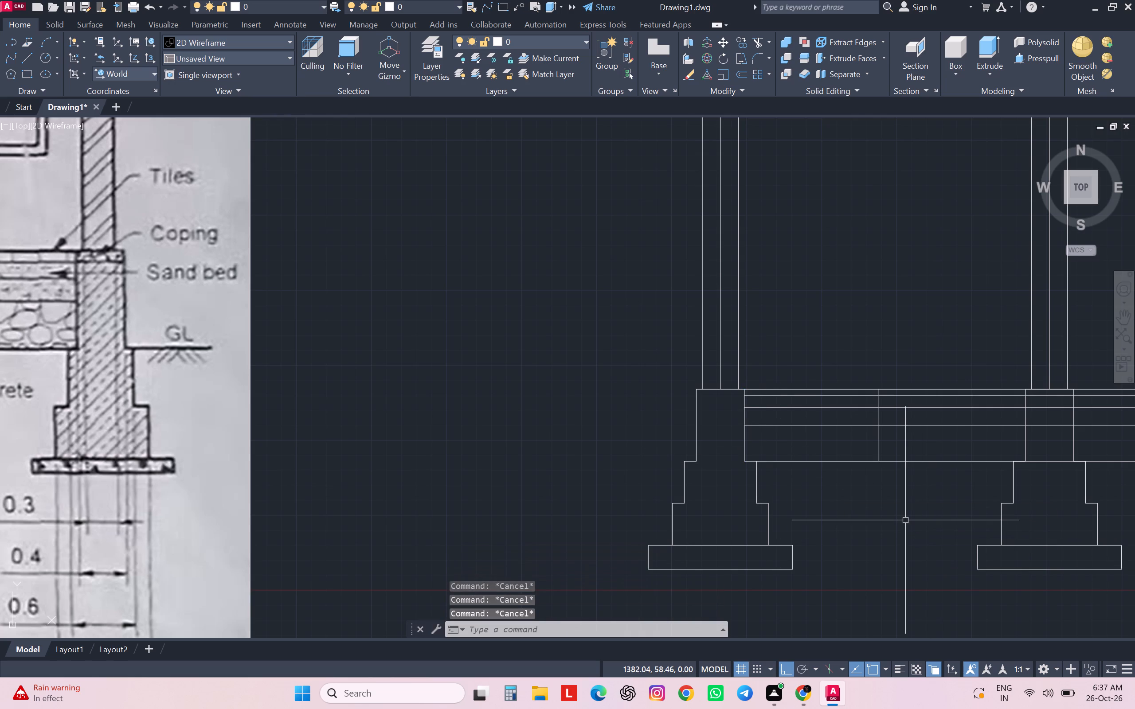
key(Escape)
Offset the new vertical plinth edge by 30 toward the middle footing to form the short intermediate footing's other face.
key(o)
key(Return)
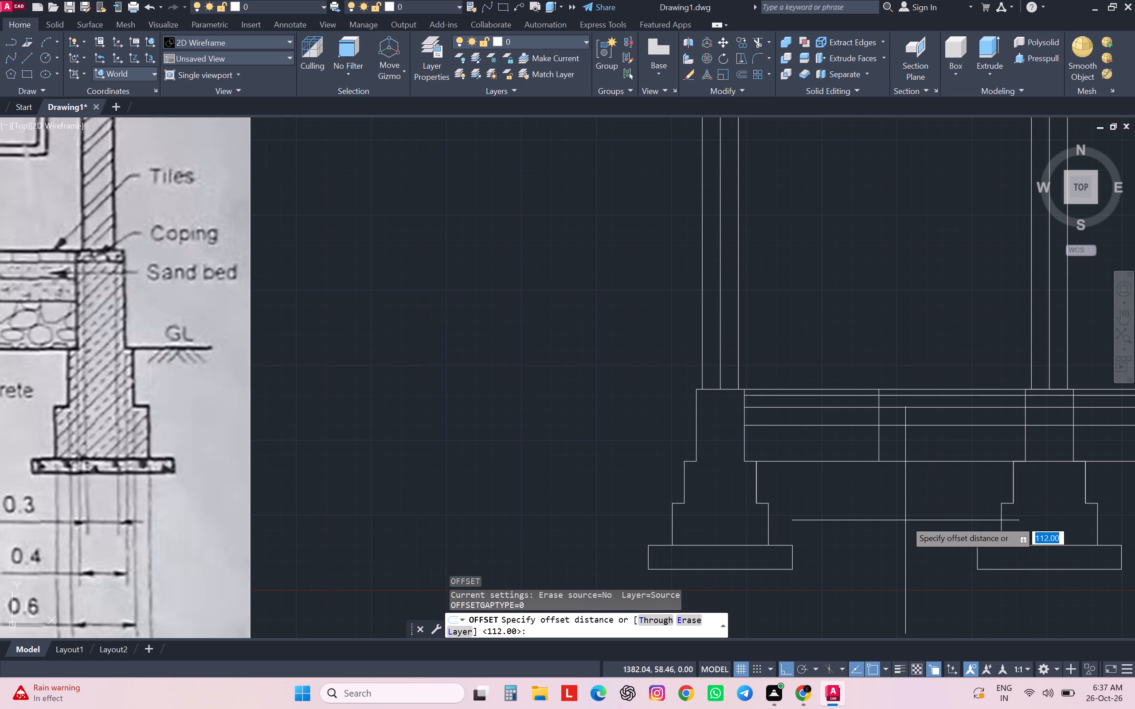
text(30)
key(Return)
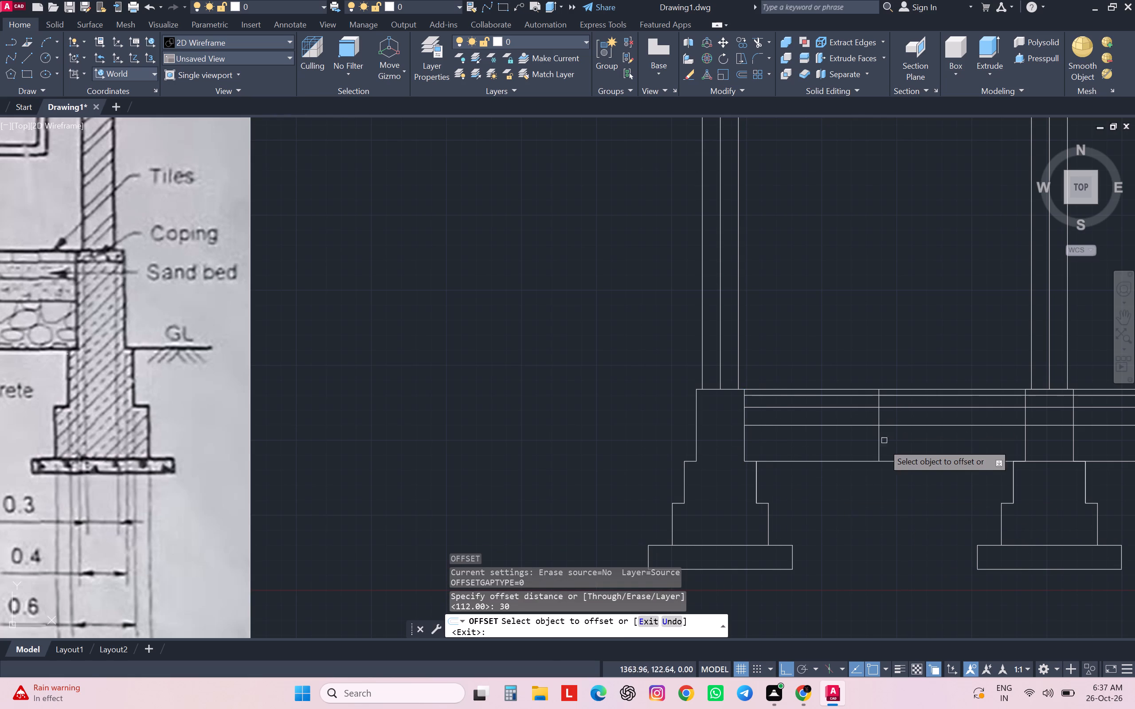
click(879, 450)
click(936, 447)
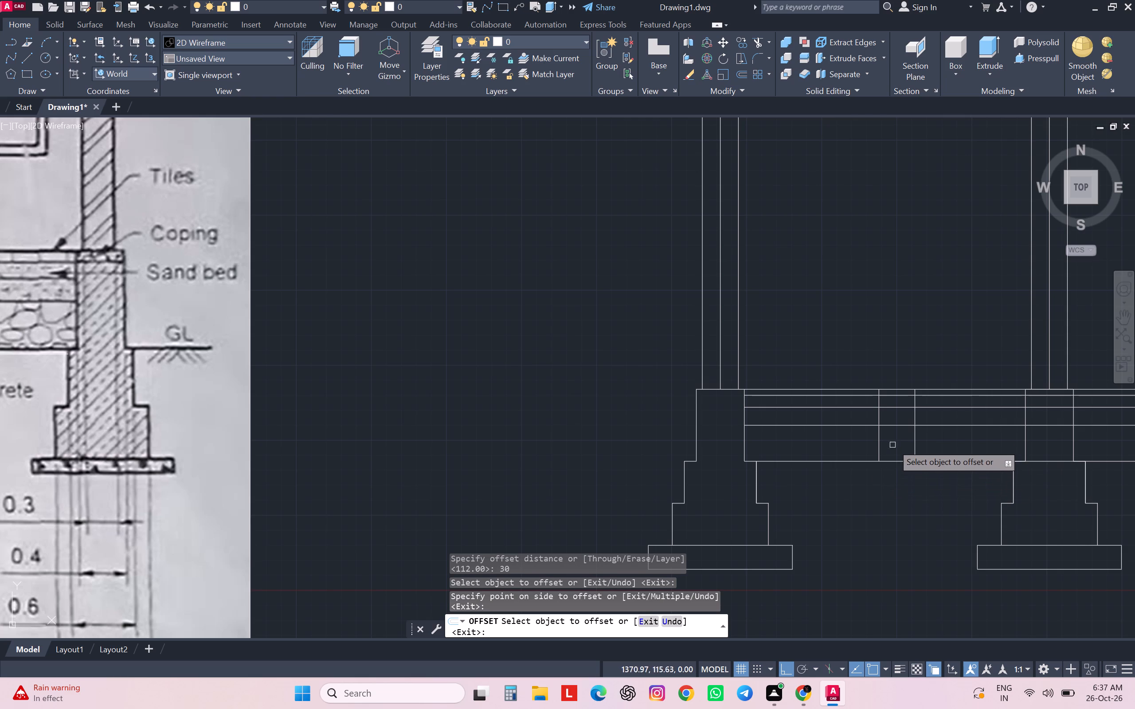
key(Escape)
key(Escape)
key(Escape)
key(Escape)
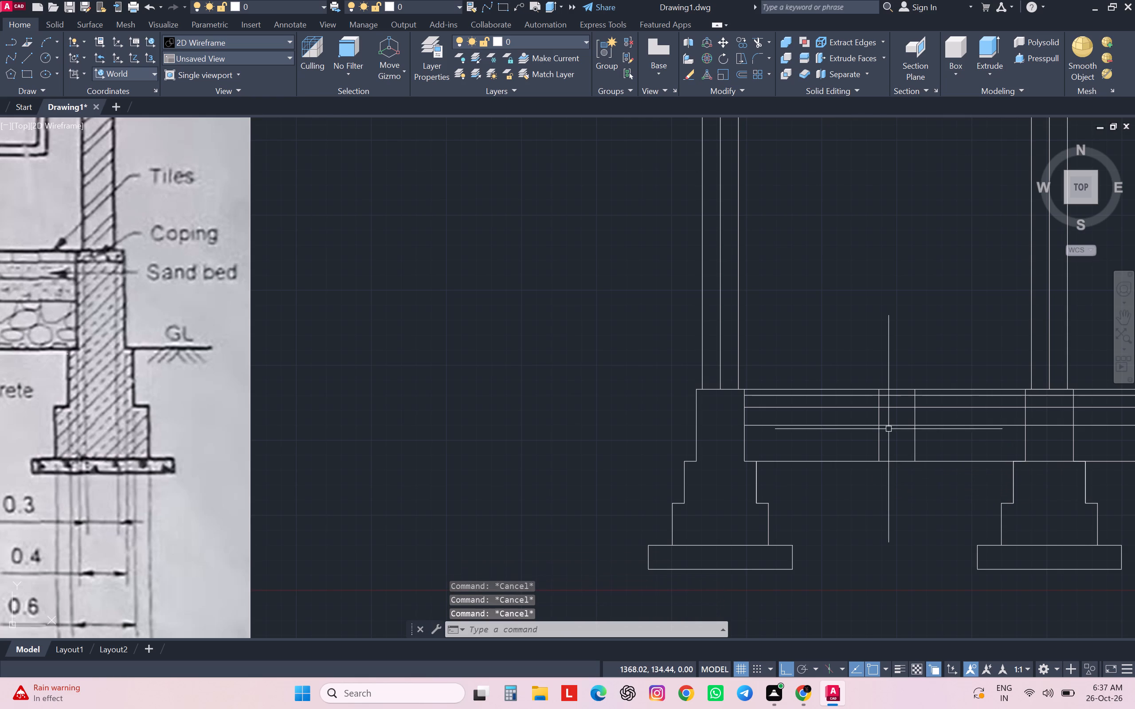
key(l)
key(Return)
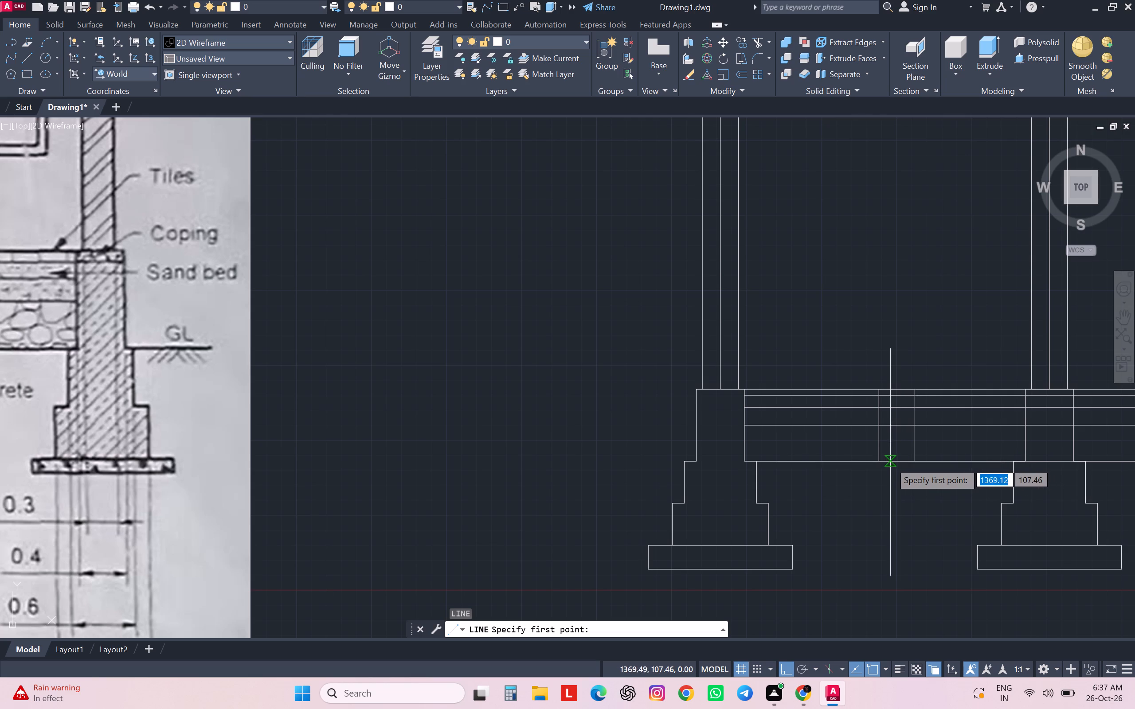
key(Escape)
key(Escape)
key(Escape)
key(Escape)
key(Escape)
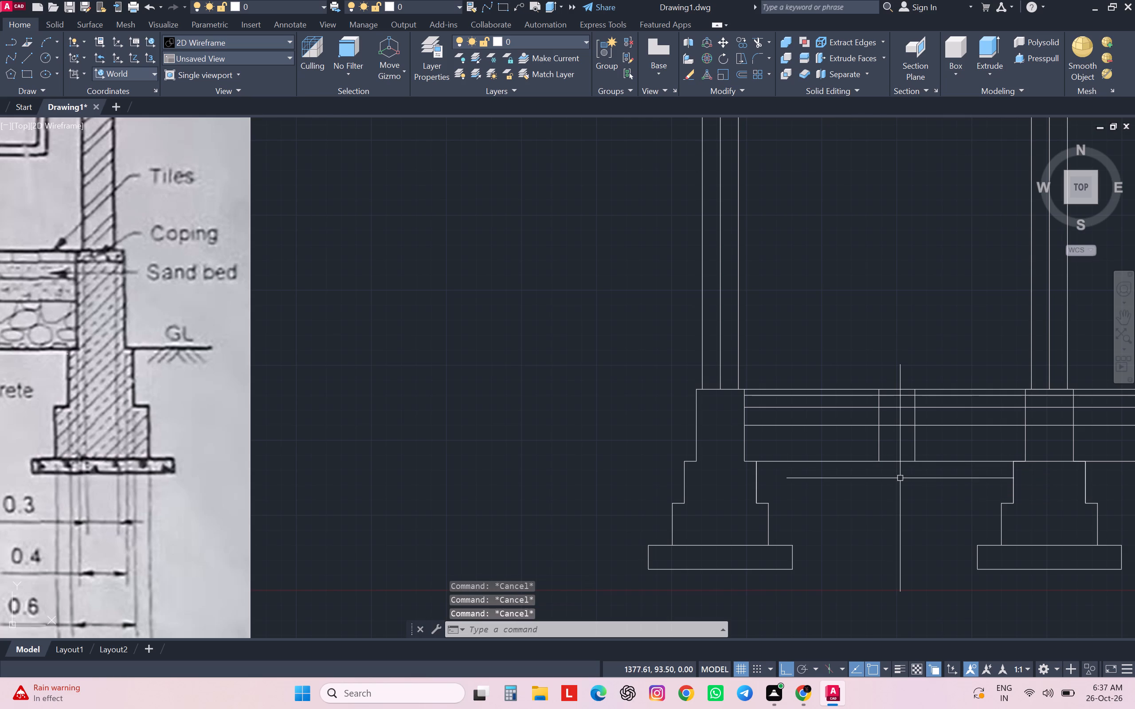
Draw a 30 cm horizontal line along the ground line joining the lower ends of the intermediate footing's two plinth faces.
key(l)
key(Return)
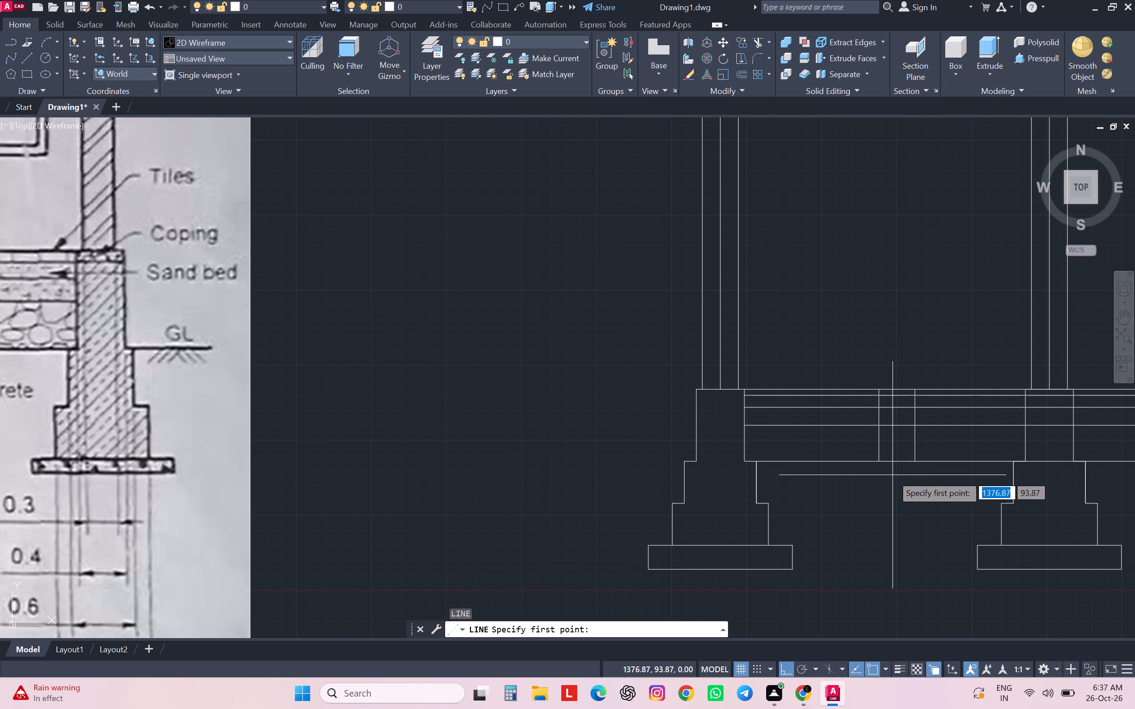
click(879, 466)
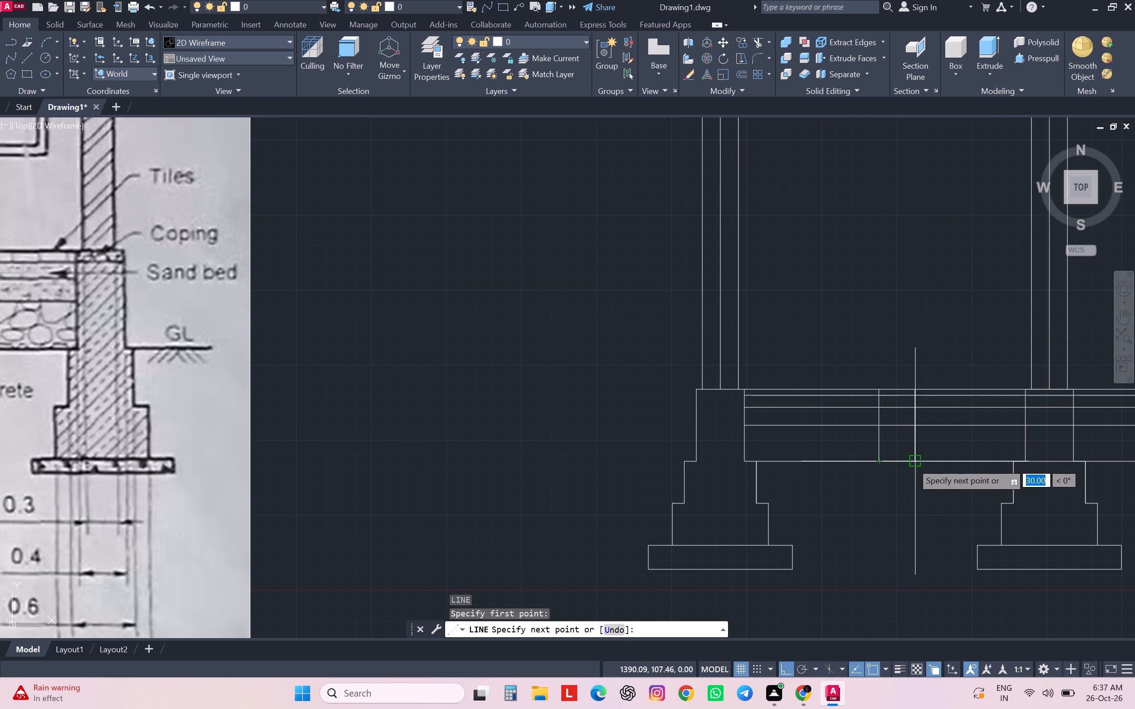
click(912, 463)
key(Escape)
key(Escape)
key(Escape)
key(Escape)
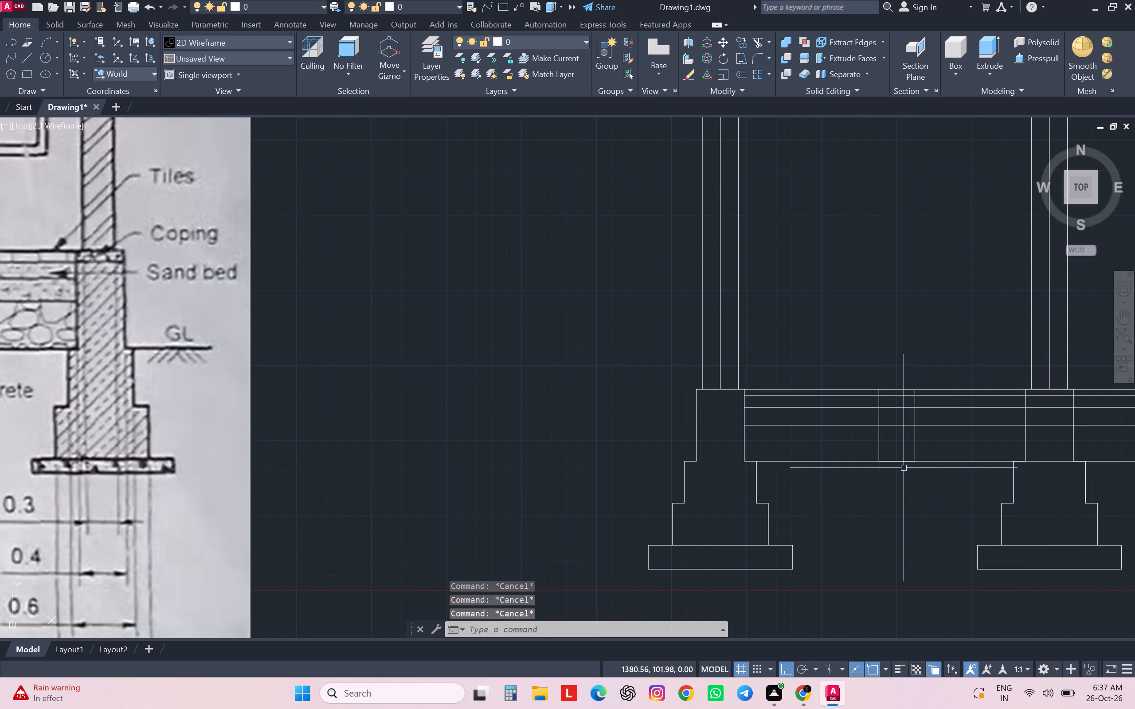
key(Escape)
key(Escape)
Draw a vertical centre line about 50 cm down from the midpoint of the intermediate footing's 30 cm ground-level line.
key(l)
key(Return)
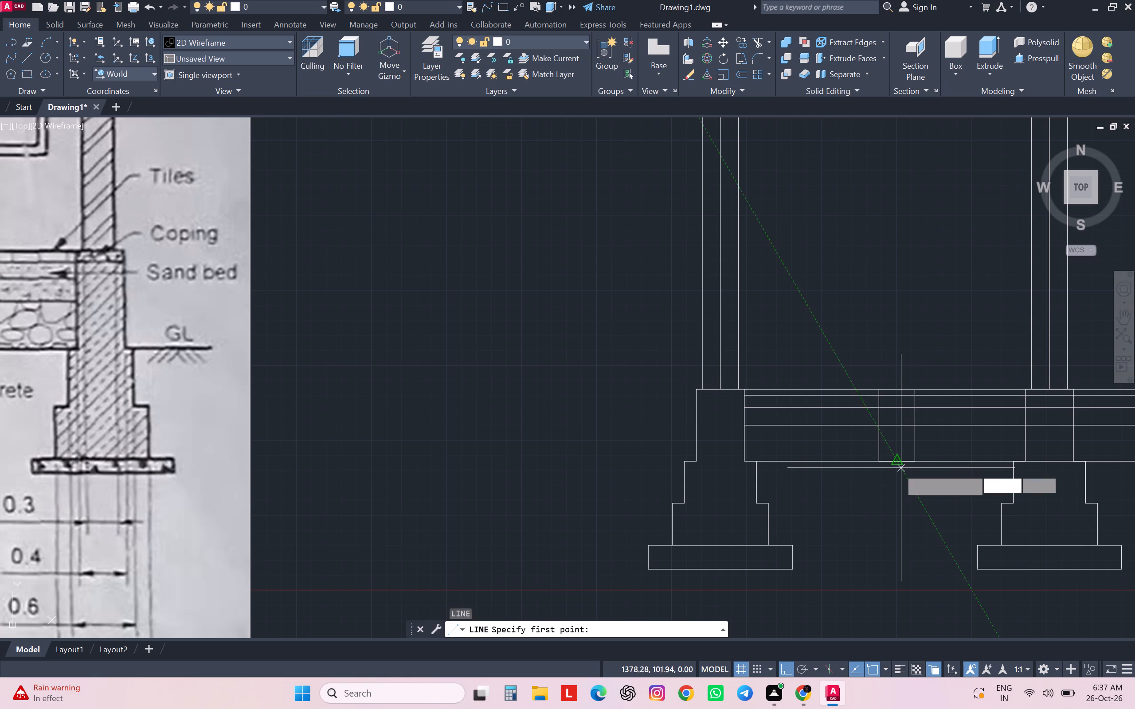
click(897, 464)
click(897, 521)
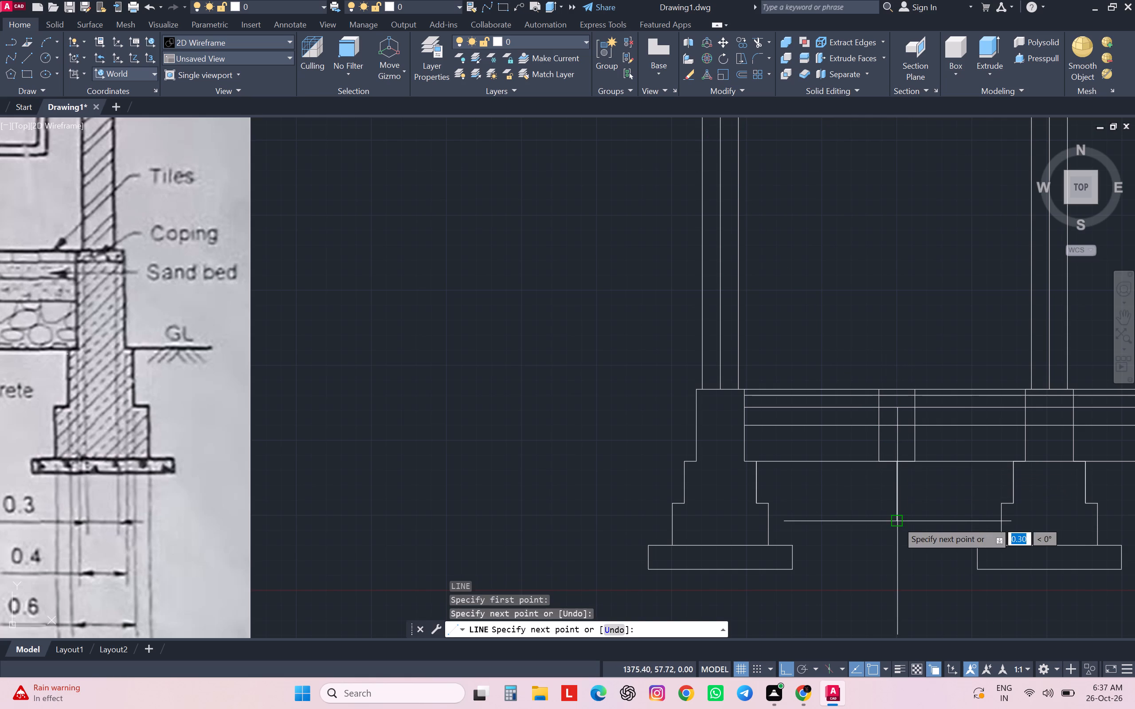
key(Escape)
key(Escape)
key(Escape)
key(Escape)
key(Escape)
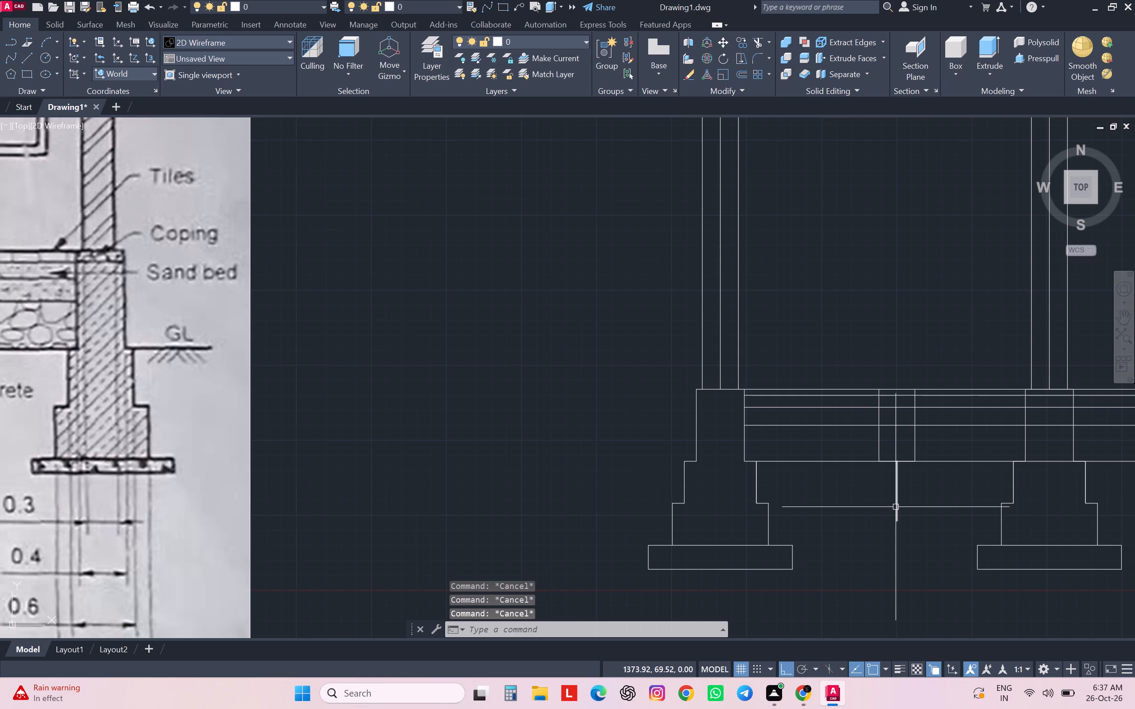
Offset the intermediate footing's centre line by 20 cm to both sides below the ground line.
scroll(894, 506, down, 2)
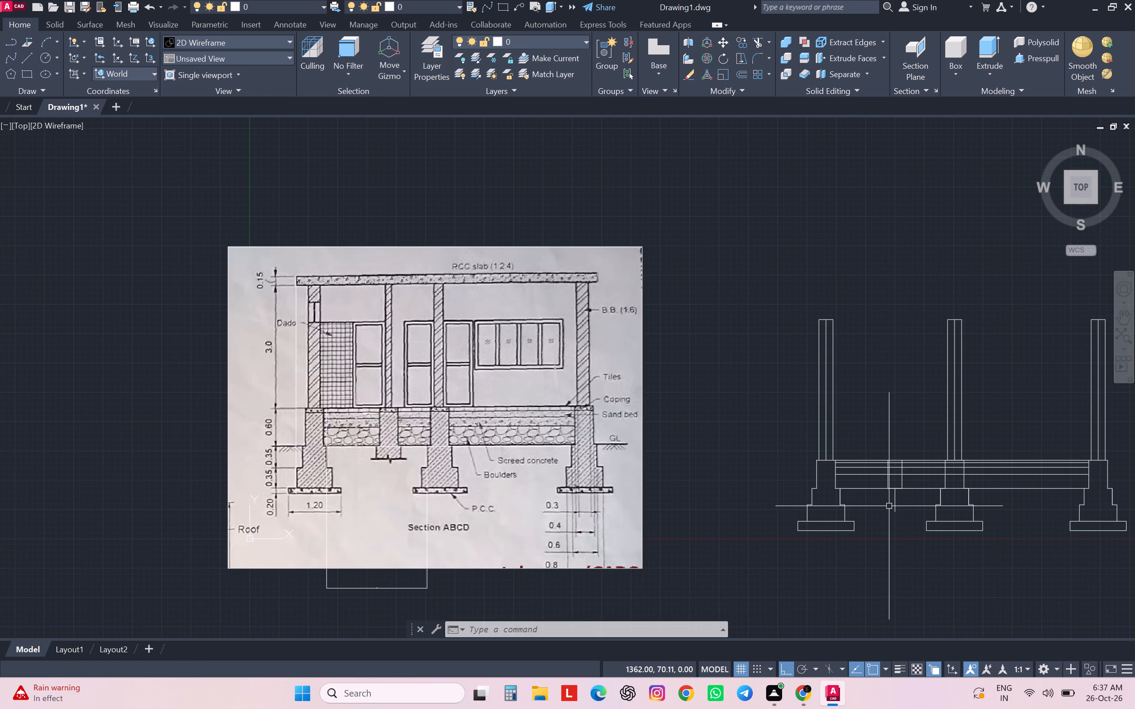
scroll(930, 503, up, 1)
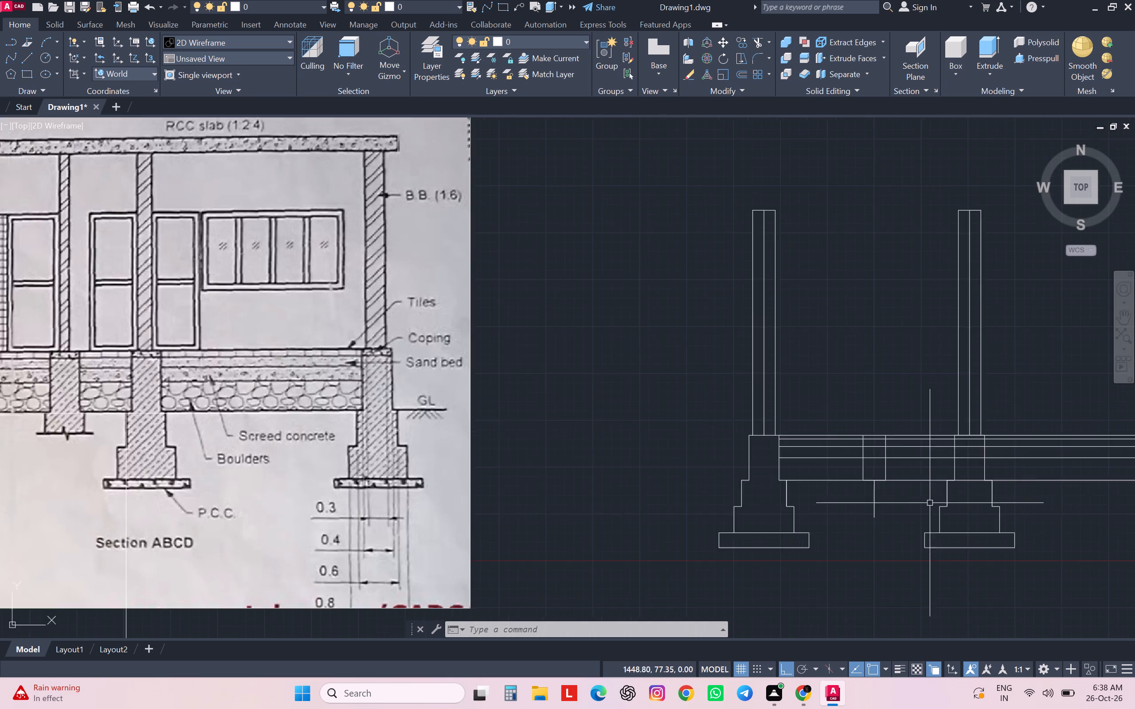
scroll(930, 503, up, 1)
key(o)
key(Return)
text(20)
key(Return)
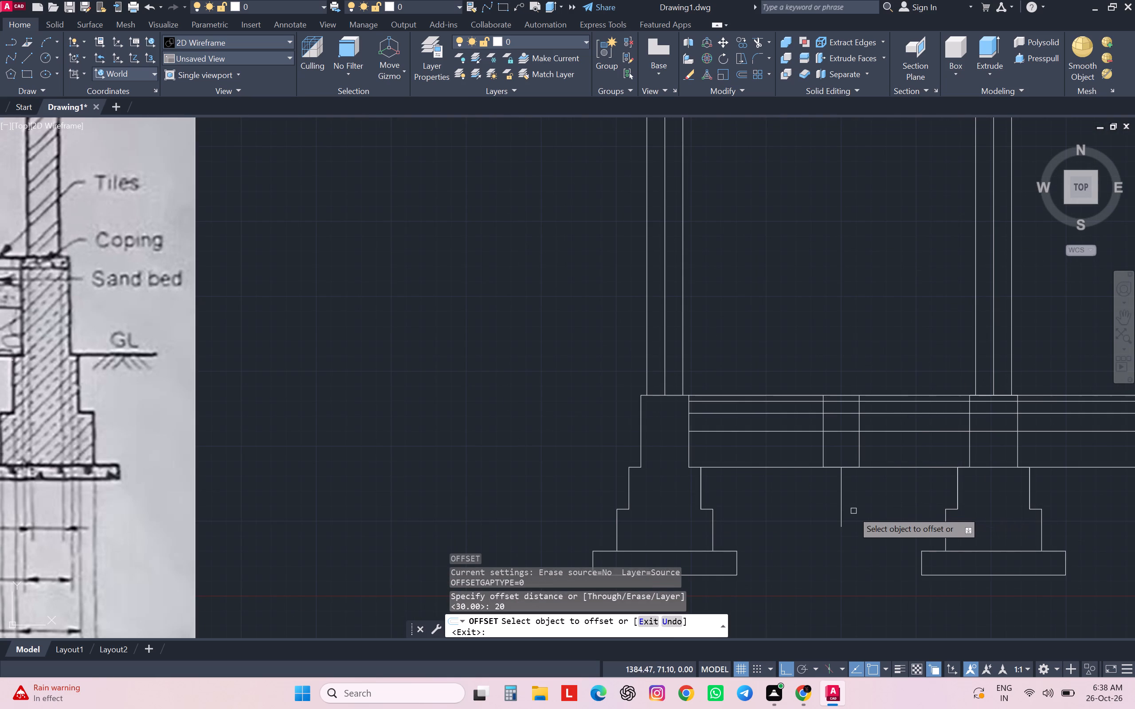
click(843, 515)
click(896, 513)
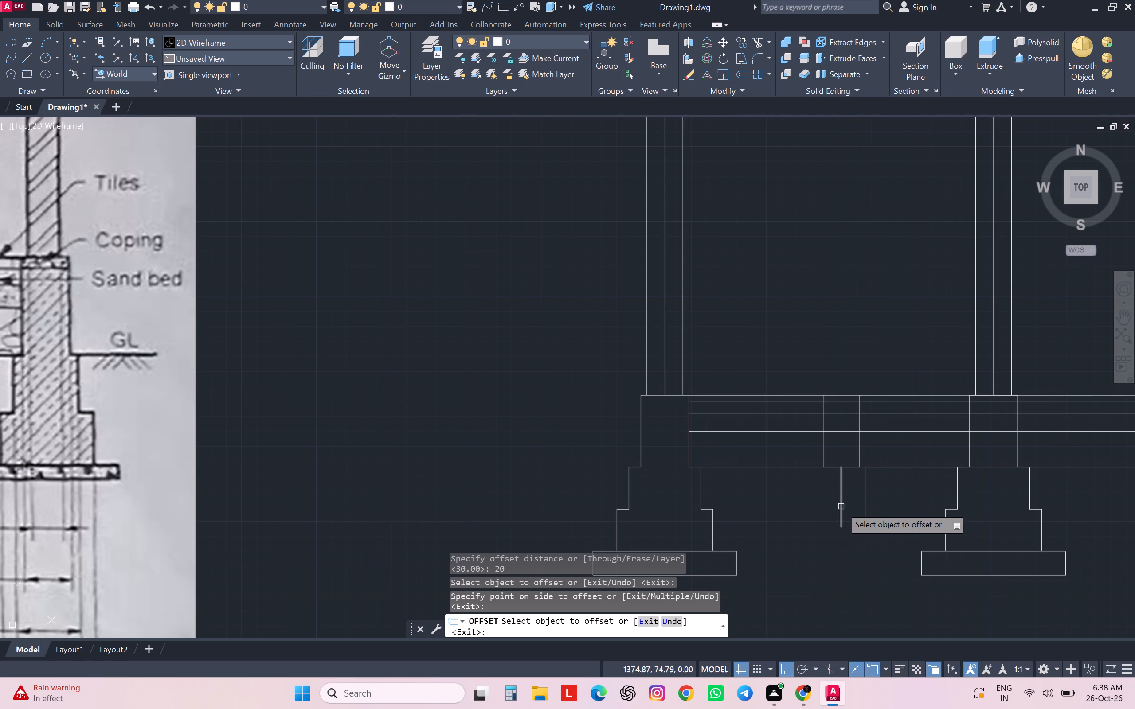
click(841, 506)
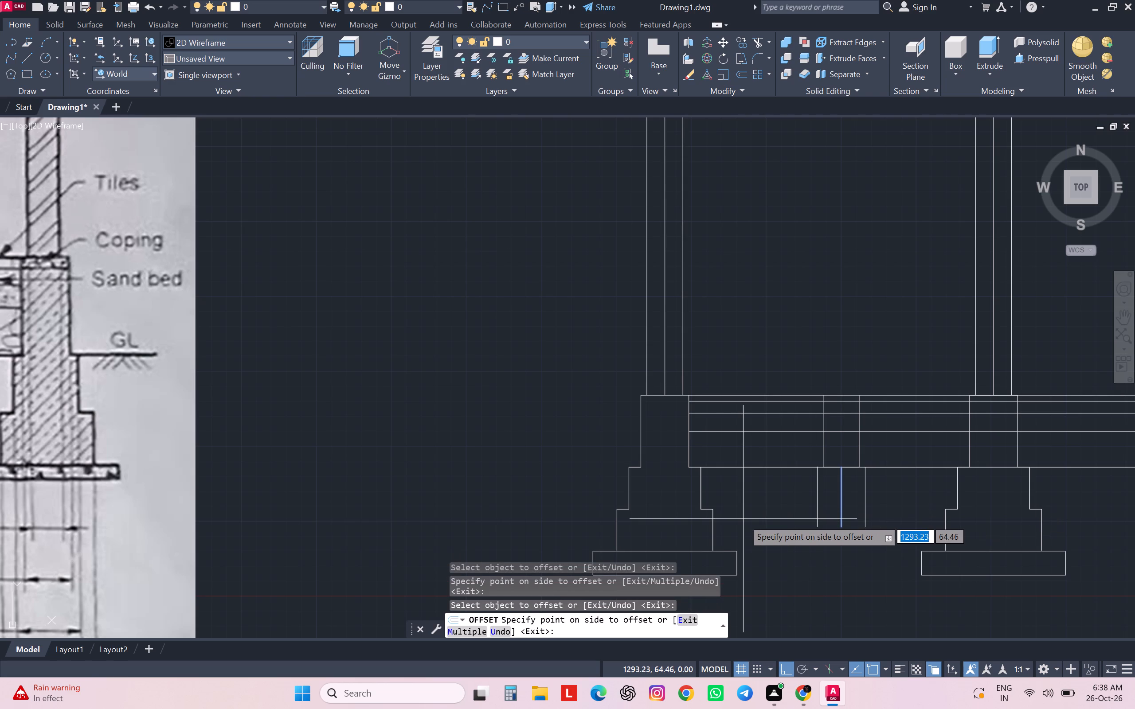
click(743, 519)
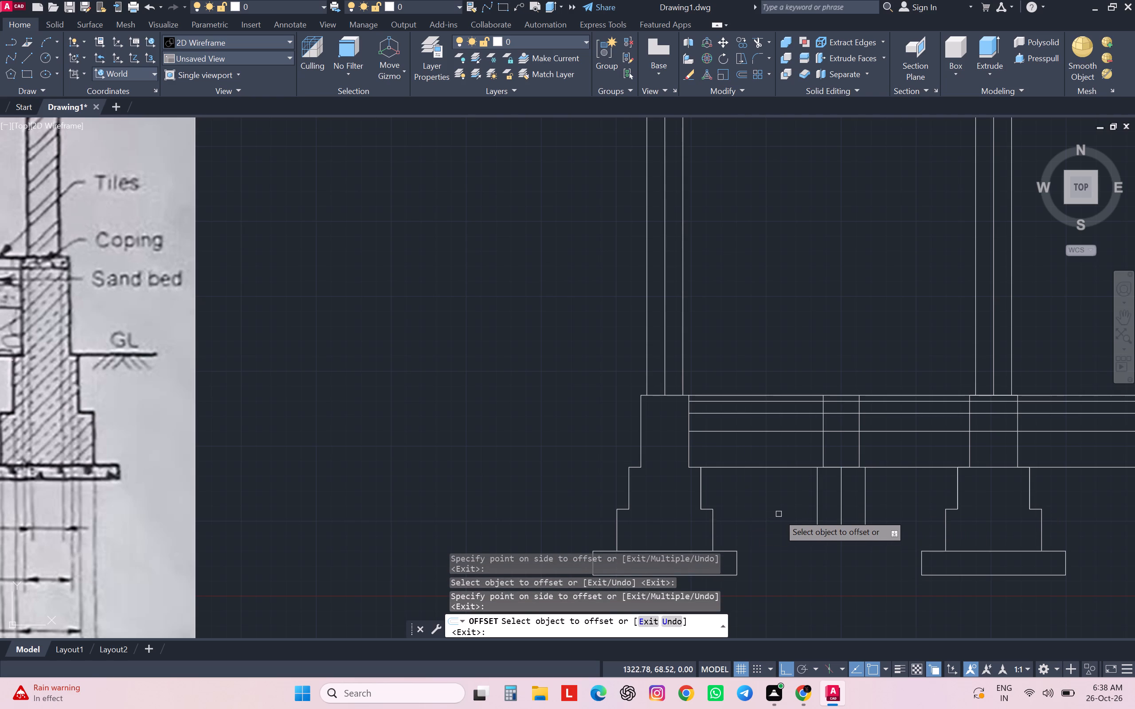
key(Escape)
key(Escape)
key(Escape)
key(Escape)
key(Escape)
key(Escape)
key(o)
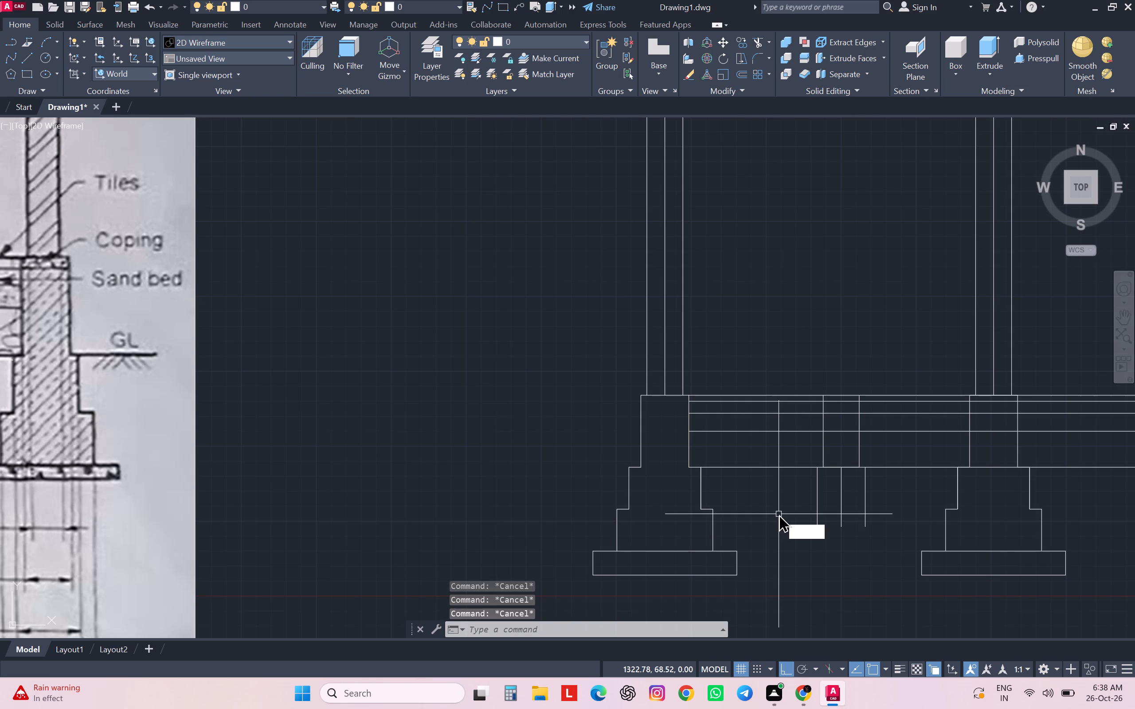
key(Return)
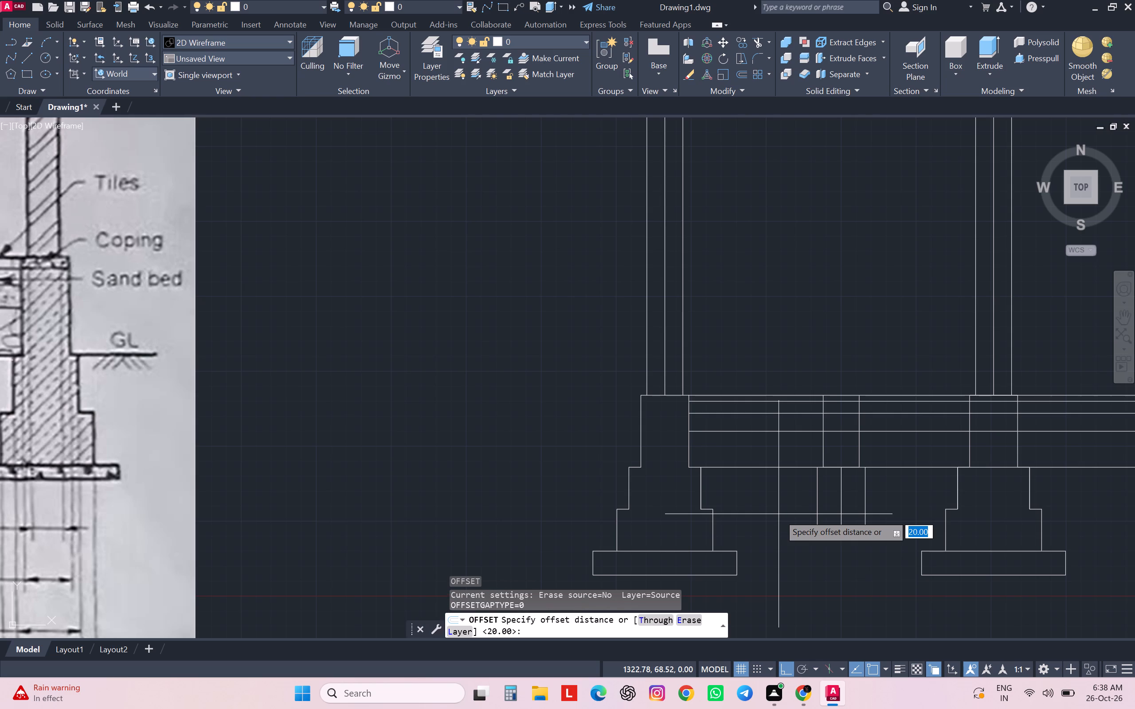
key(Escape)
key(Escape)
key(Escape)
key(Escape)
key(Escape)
Measure the distance between the intermediate footing's two outer below-ground lines at ground level.
text(dal)
key(Return)
scroll(815, 489, up, 3)
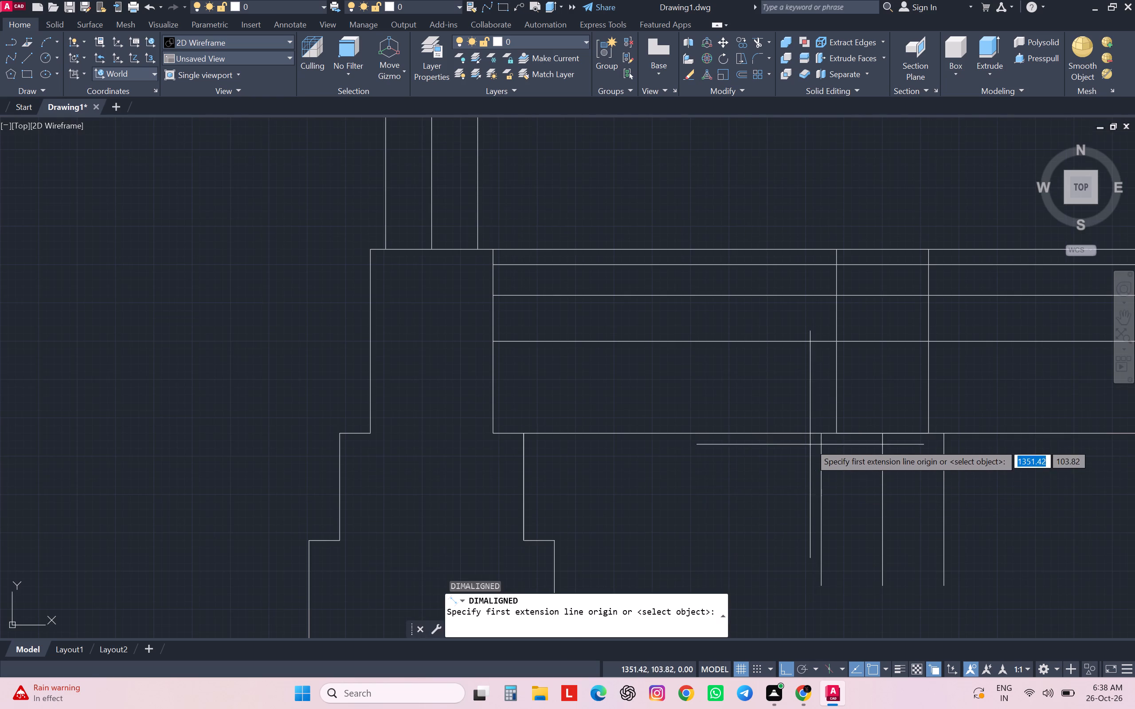
click(819, 431)
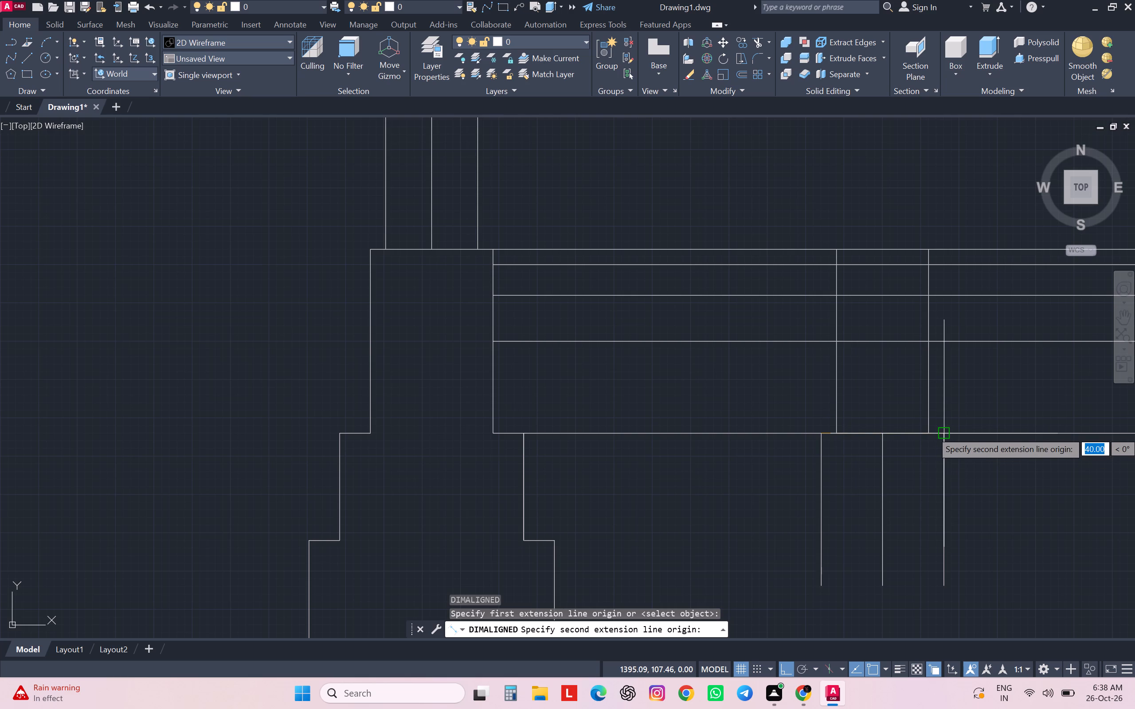
scroll(939, 429, down, 1)
key(Escape)
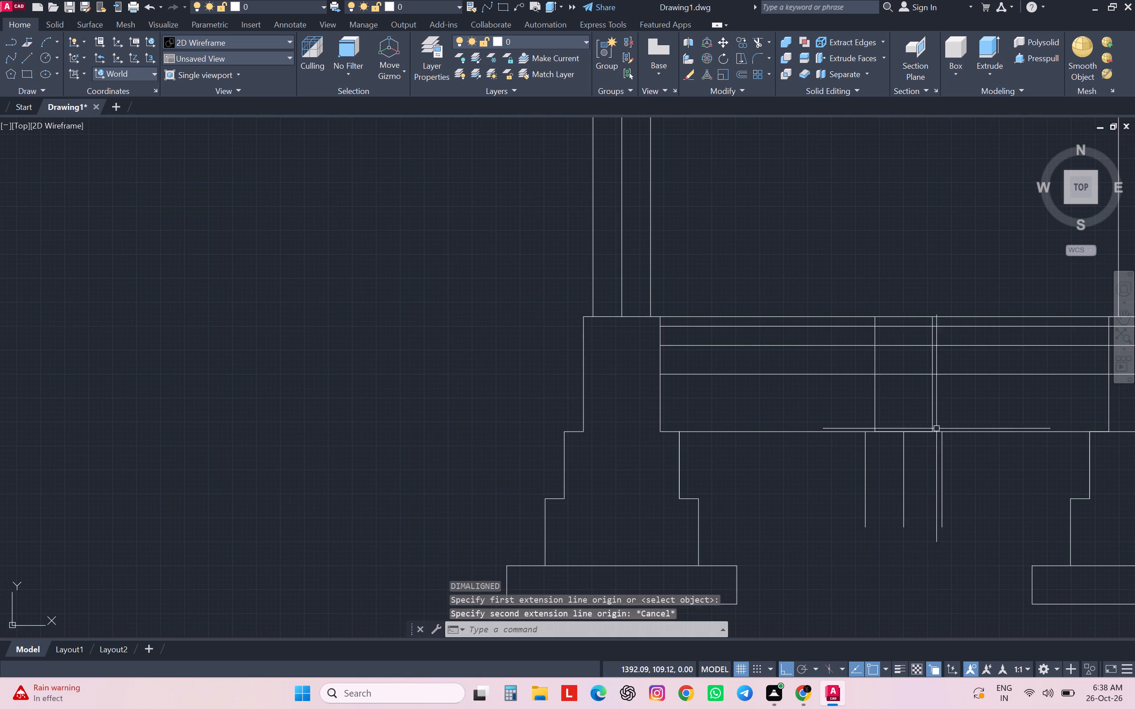
key(Escape)
key(Escape)
key(Escape)
scroll(702, 483, down, 1)
Measure the width of the left footing's upper step at ground level.
key(space)
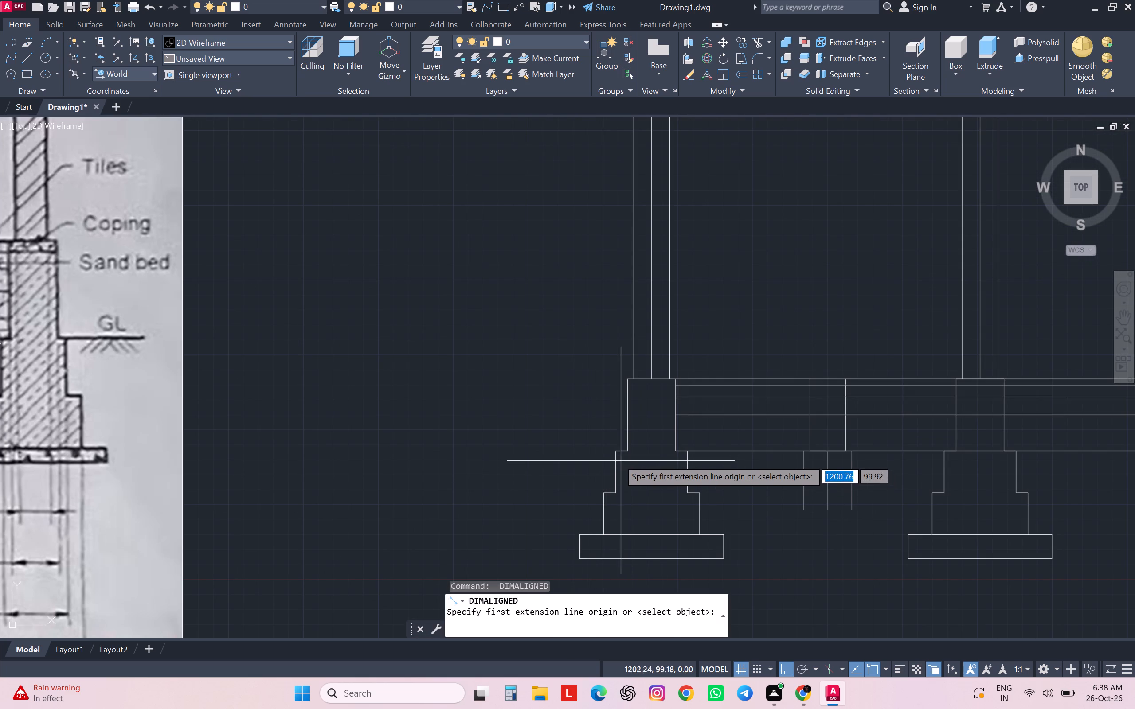
click(616, 456)
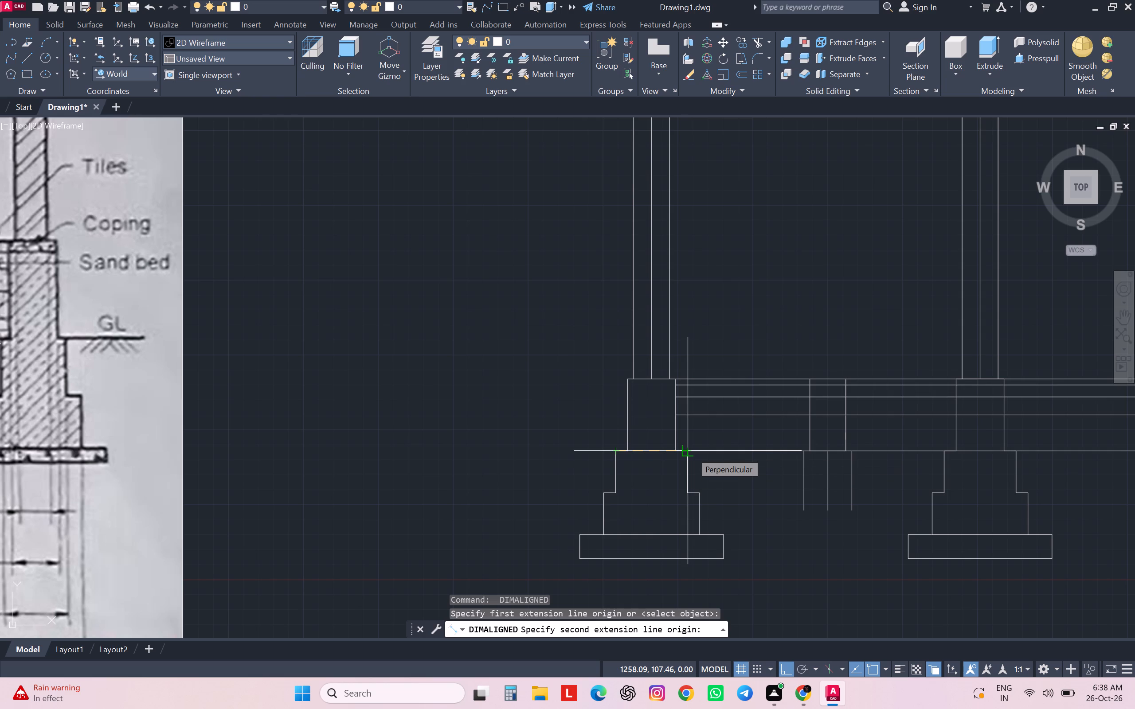
key(Escape)
Measure the width of the left footing's plinth part where it meets the ground line.
scroll(691, 452, down, 1)
middle_drag(752, 492, 746, 489)
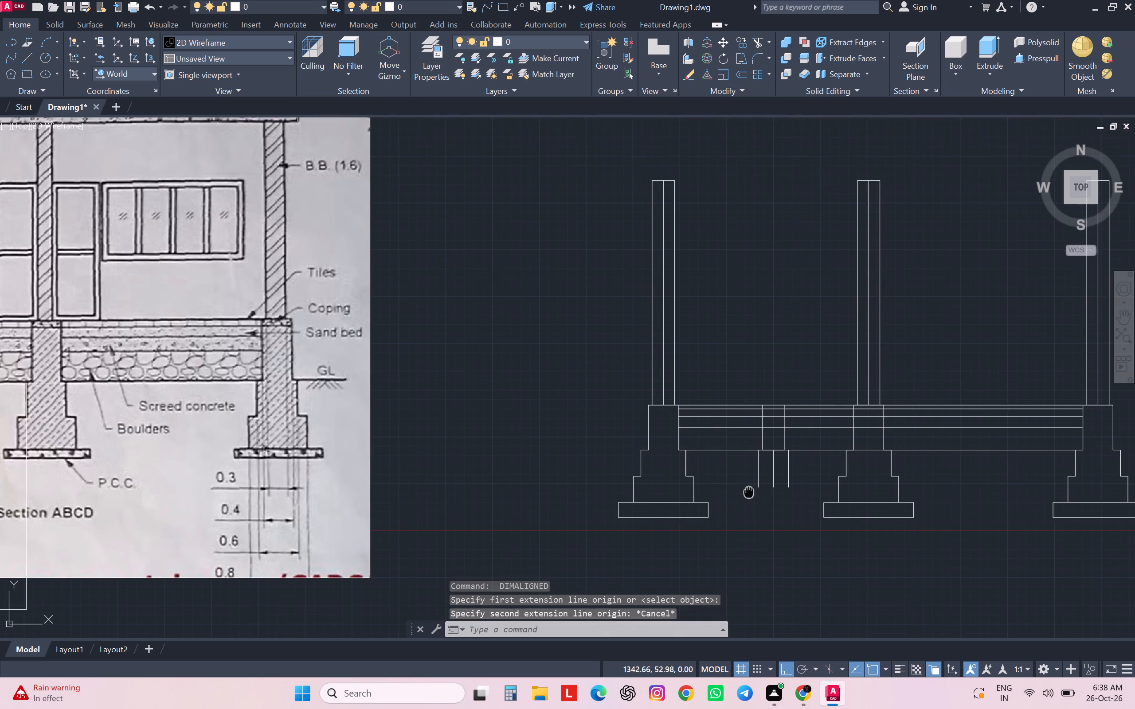
middle_drag(746, 489, 631, 488)
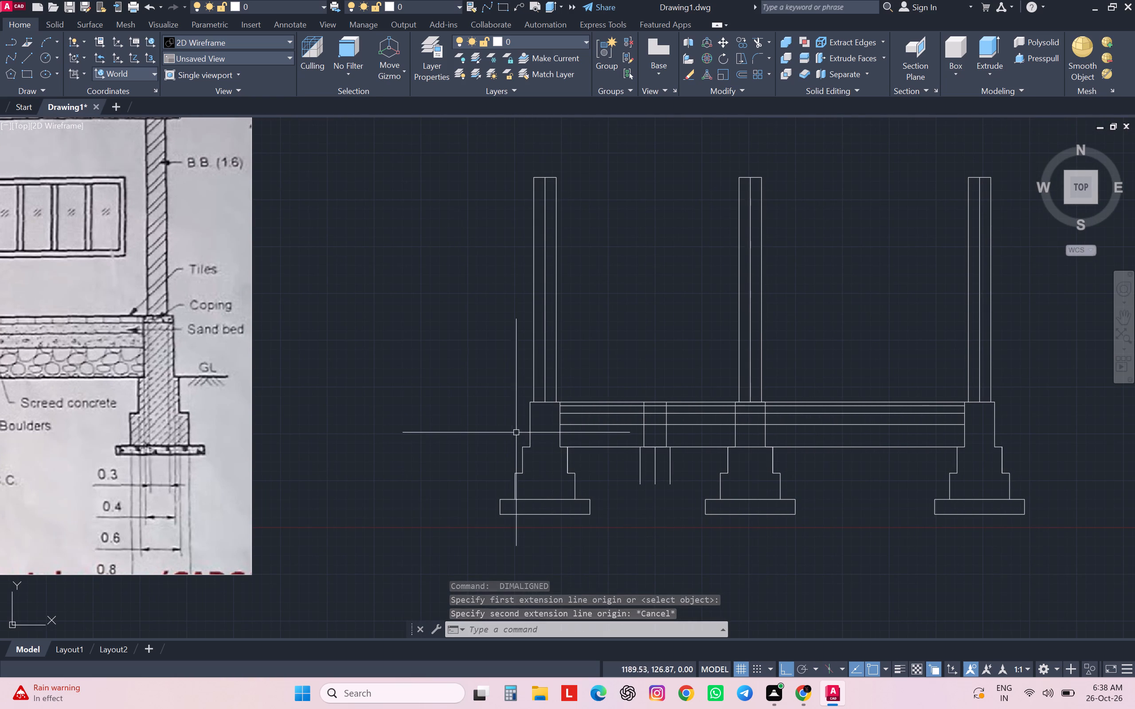
scroll(547, 434, down, 2)
scroll(547, 434, up, 1)
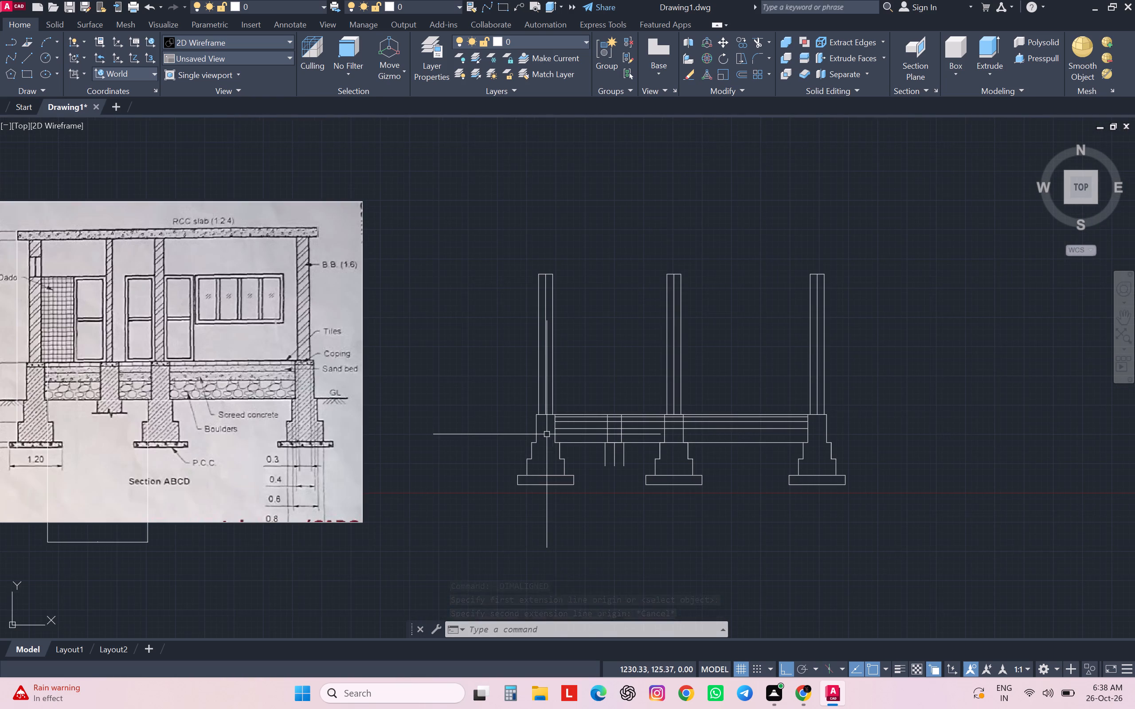
scroll(541, 434, up, 2)
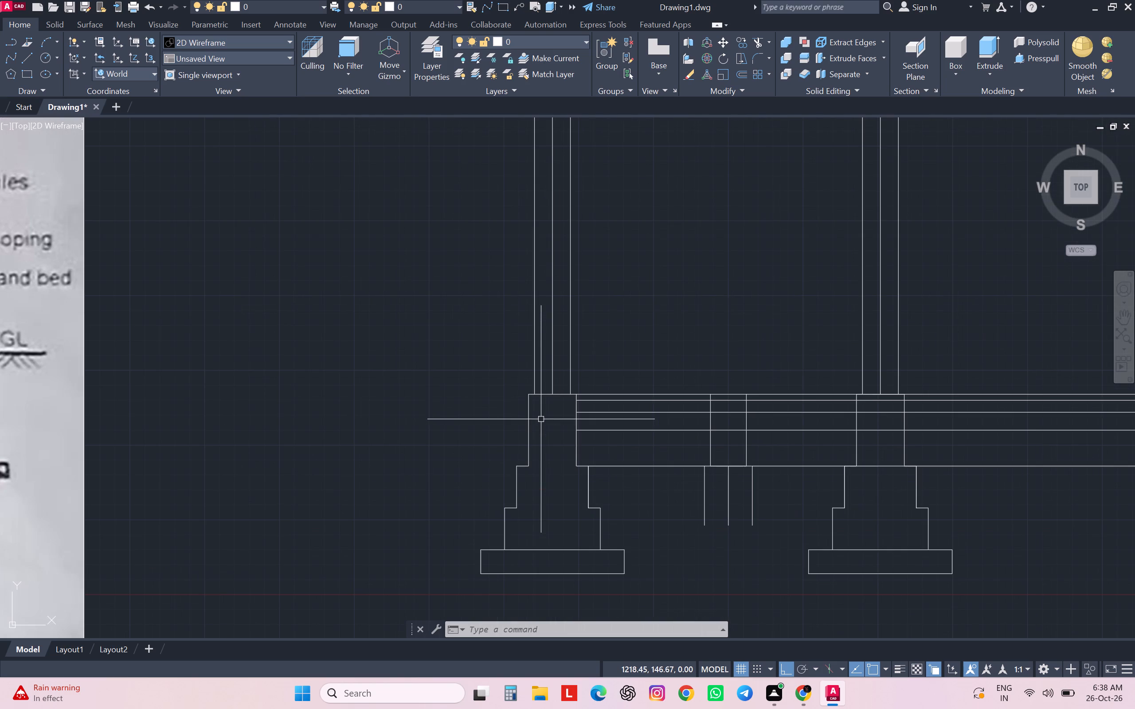
text(da)
key(l)
key(Return)
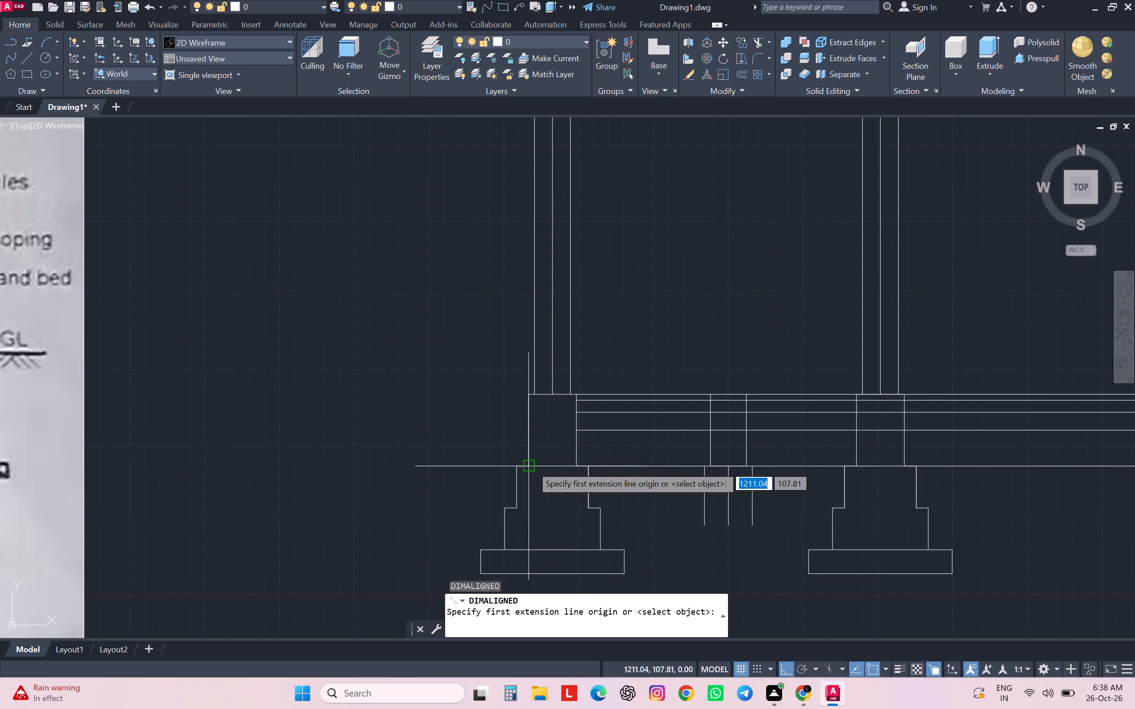
click(531, 466)
click(573, 465)
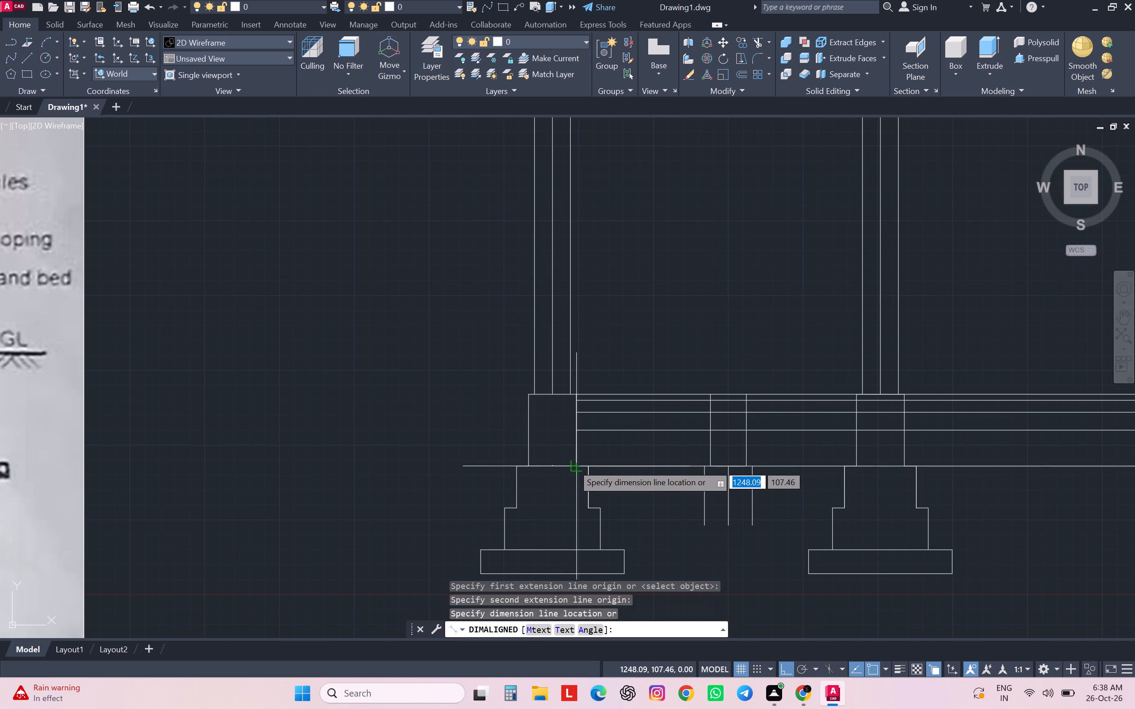
key(Escape)
key(Escape)
key(Escape)
key(Escape)
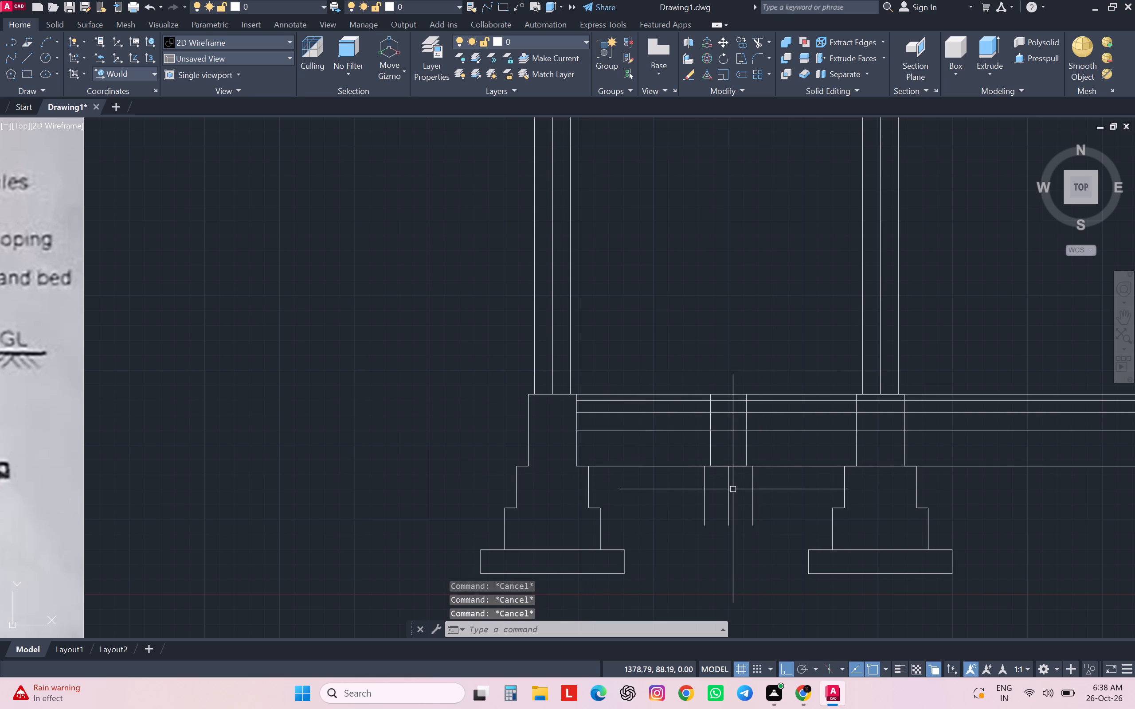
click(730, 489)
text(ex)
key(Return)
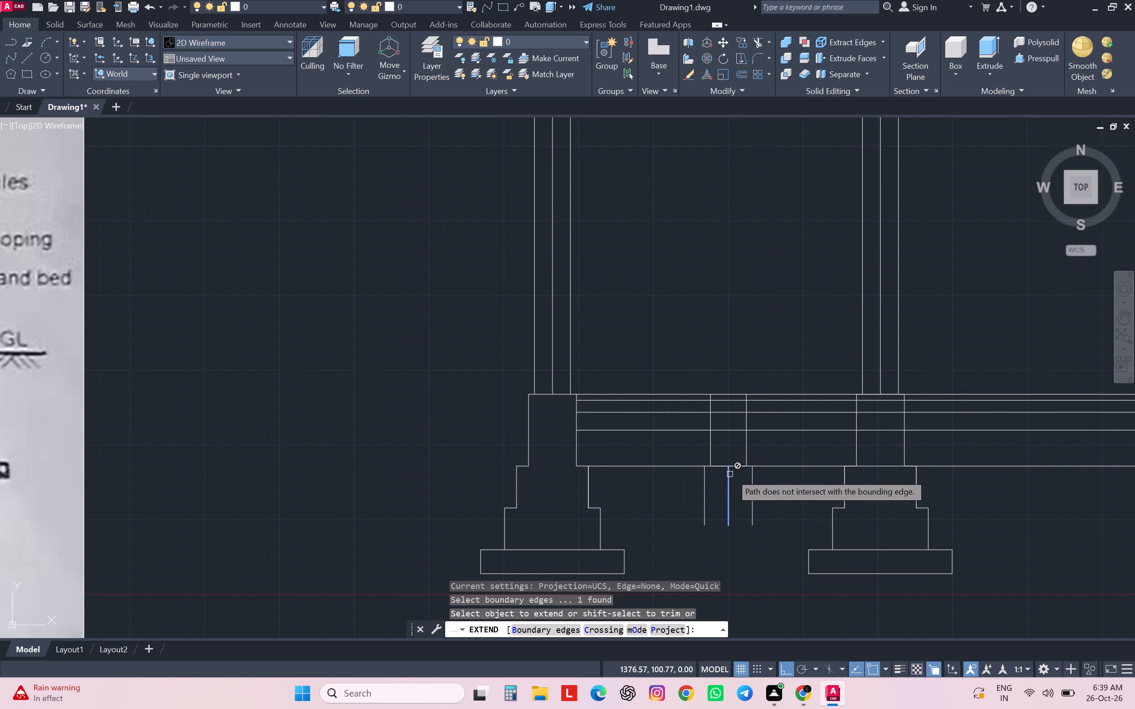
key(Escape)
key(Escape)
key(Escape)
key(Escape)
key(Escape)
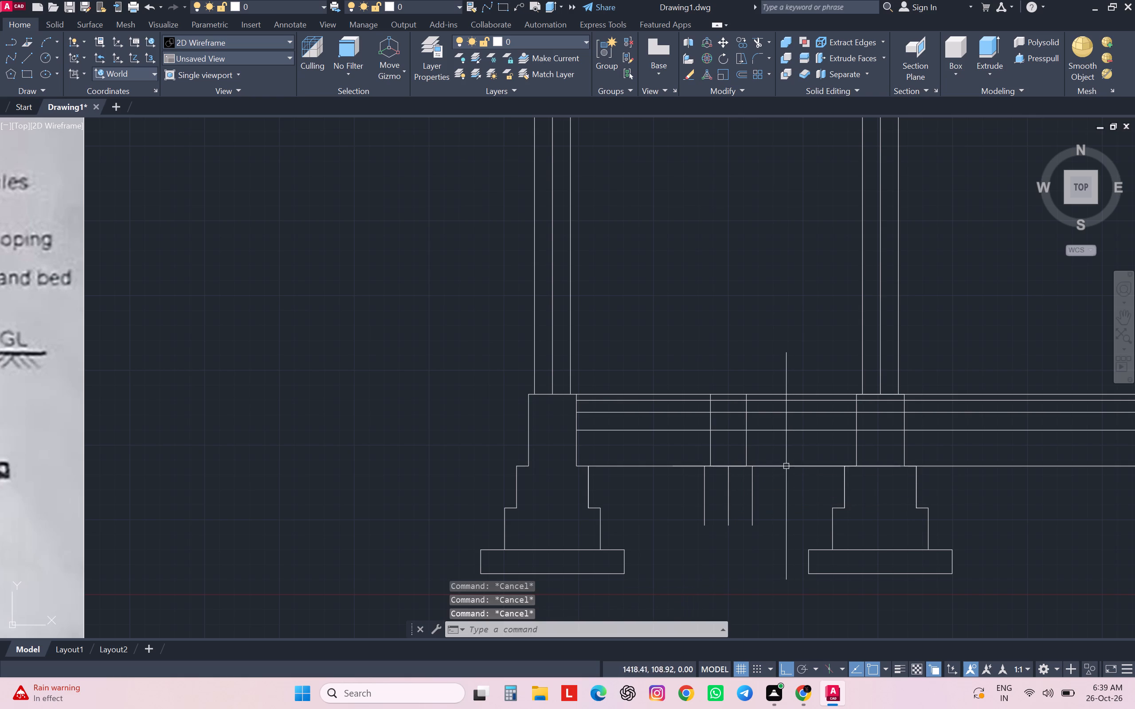
Draw a 60 cm vertical line up from the top of the intermediate footing's centre line to the plinth's top line.
key(l)
key(Return)
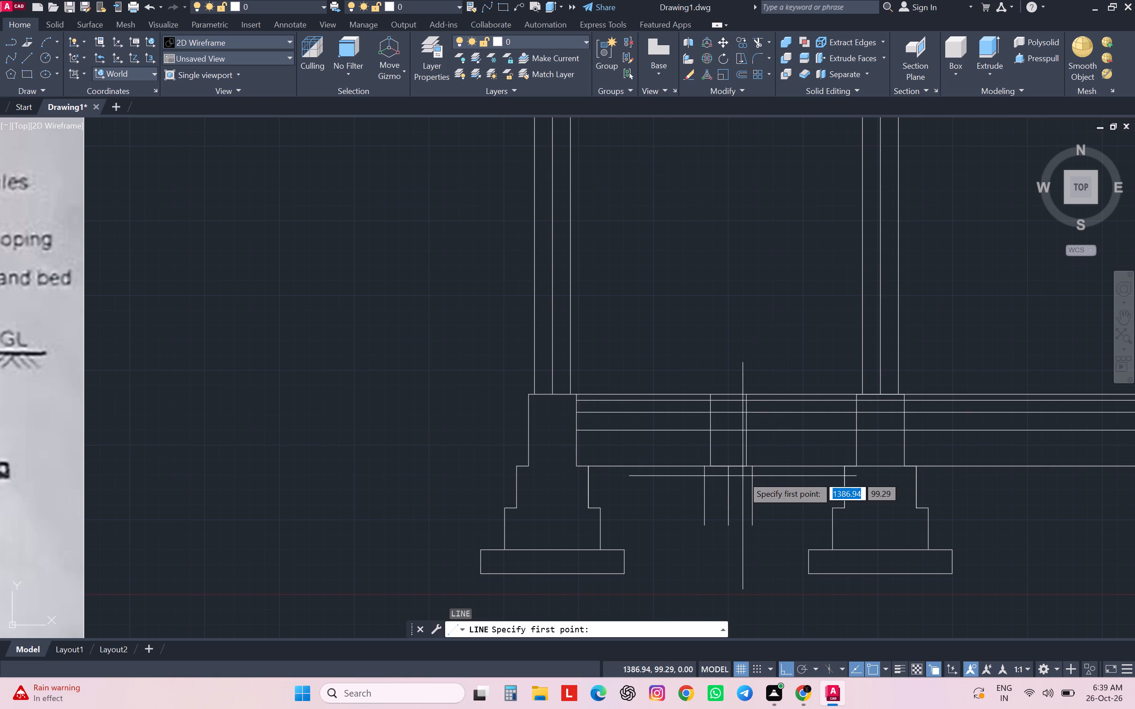
click(724, 470)
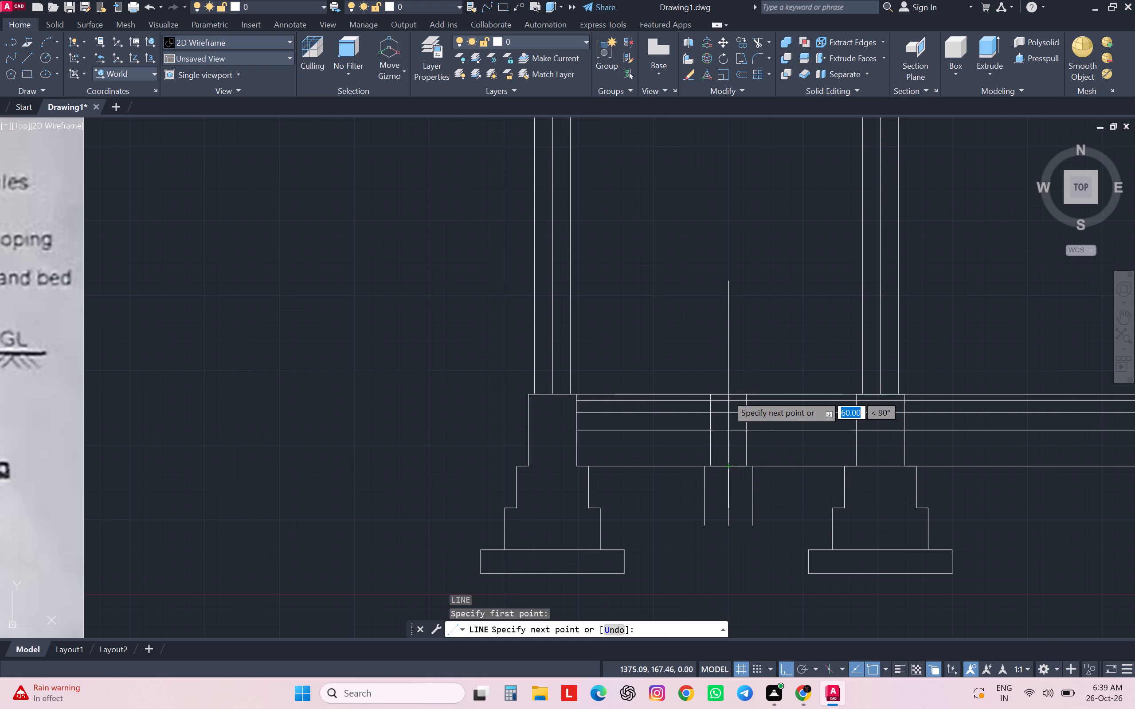
click(727, 395)
key(Escape)
key(Escape)
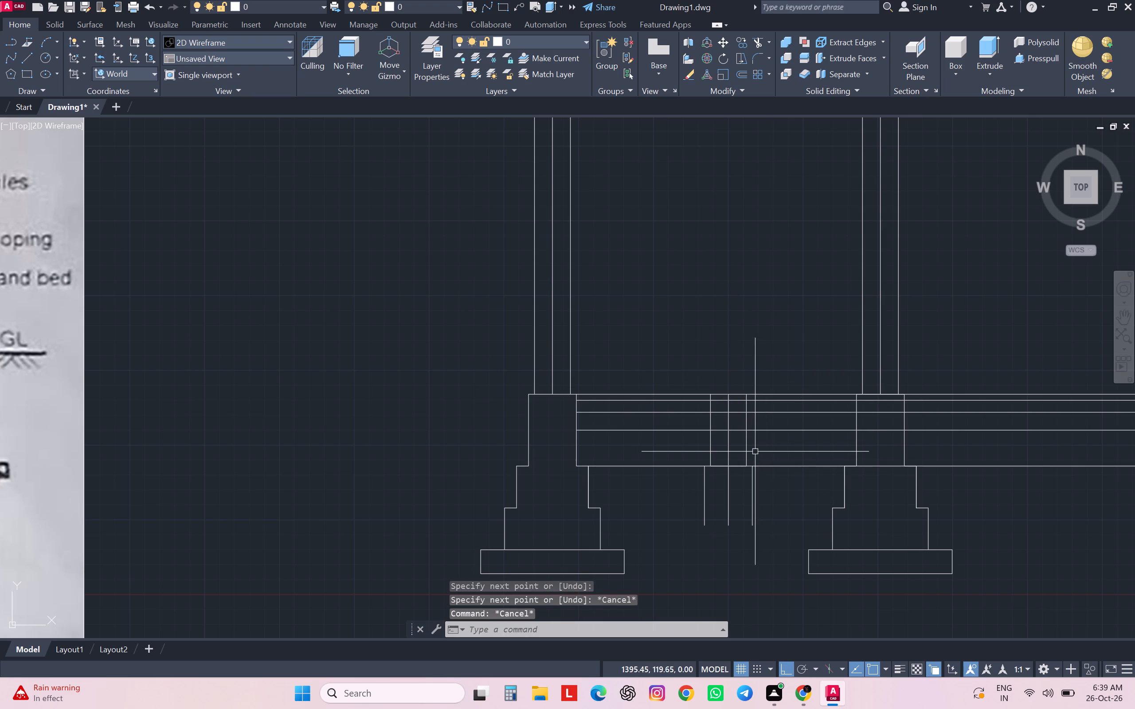
Delete the two vertical plinth faces on either side of the intermediate footing's centre line above ground.
click(748, 451)
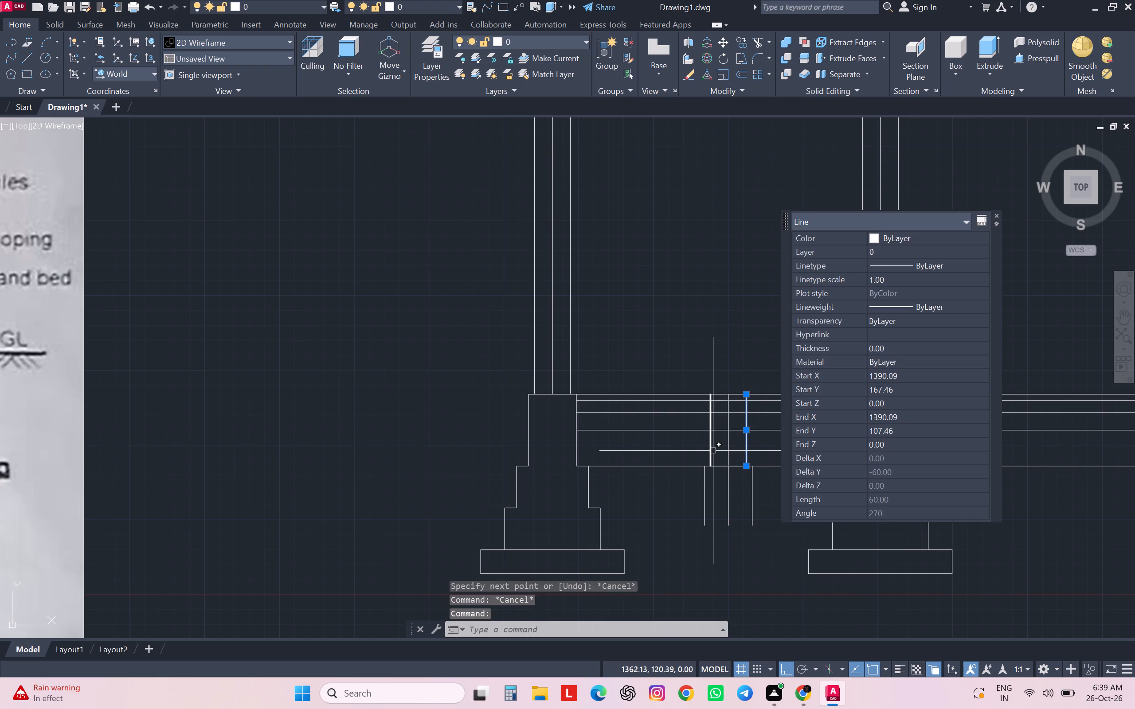
click(713, 451)
key(Delete)
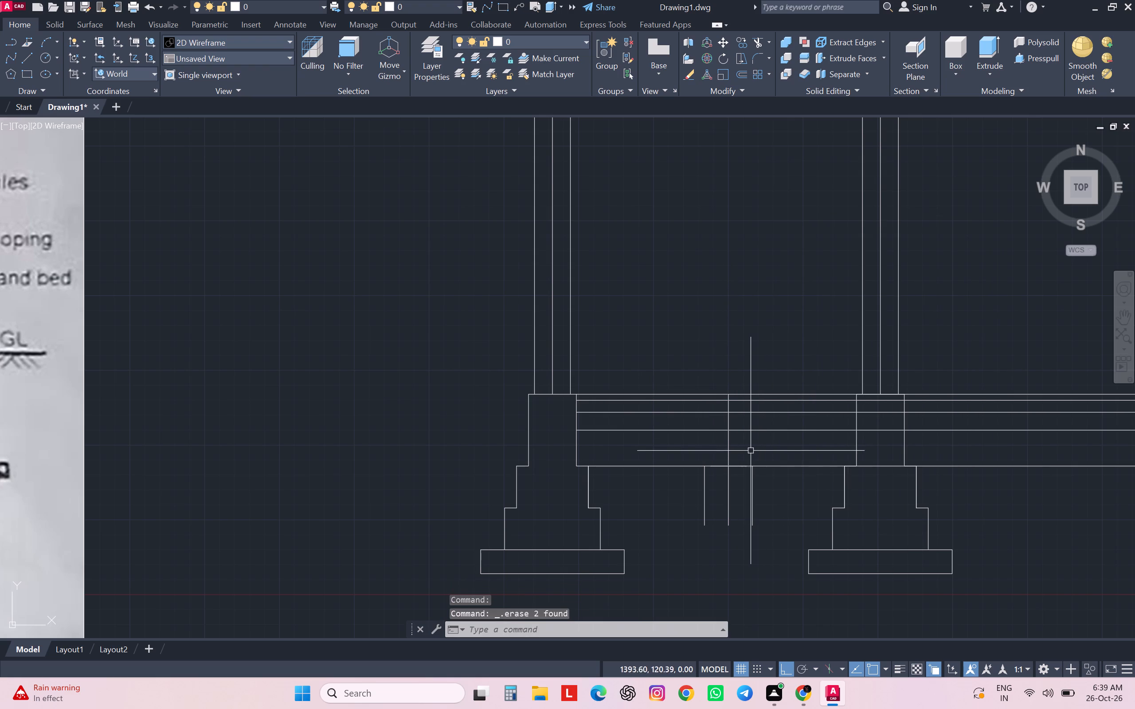
Delete the two short vertical lines below ground on either side of the intermediate footing's centre line.
click(754, 481)
click(701, 496)
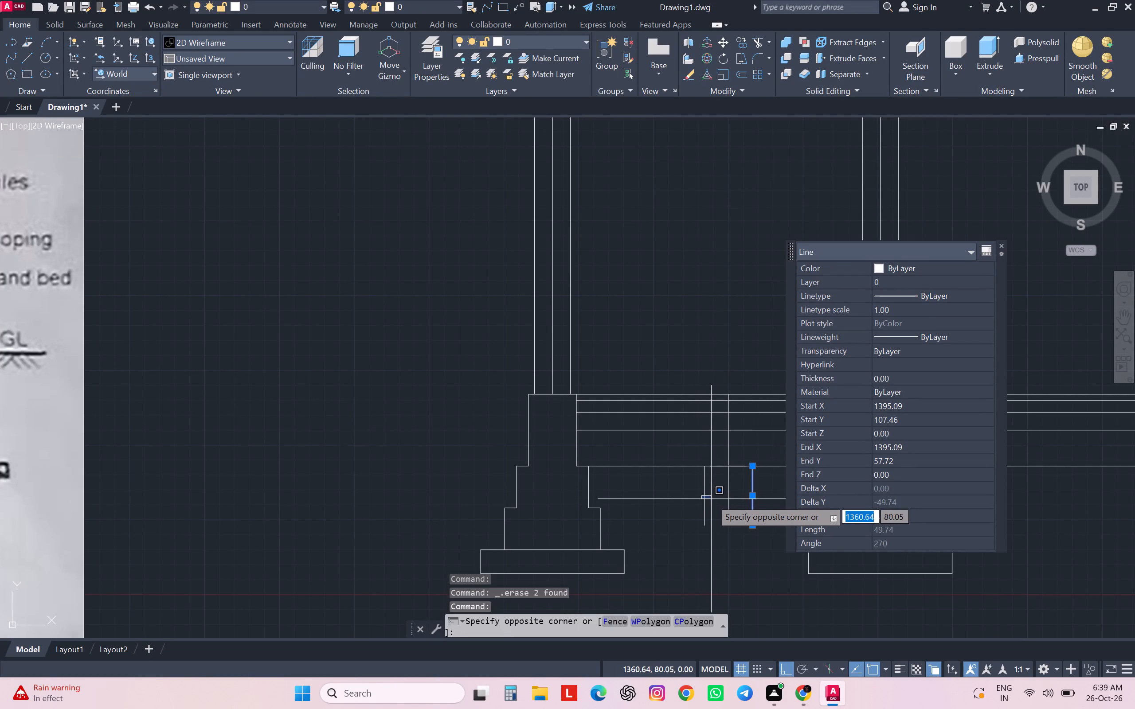
click(681, 523)
click(714, 504)
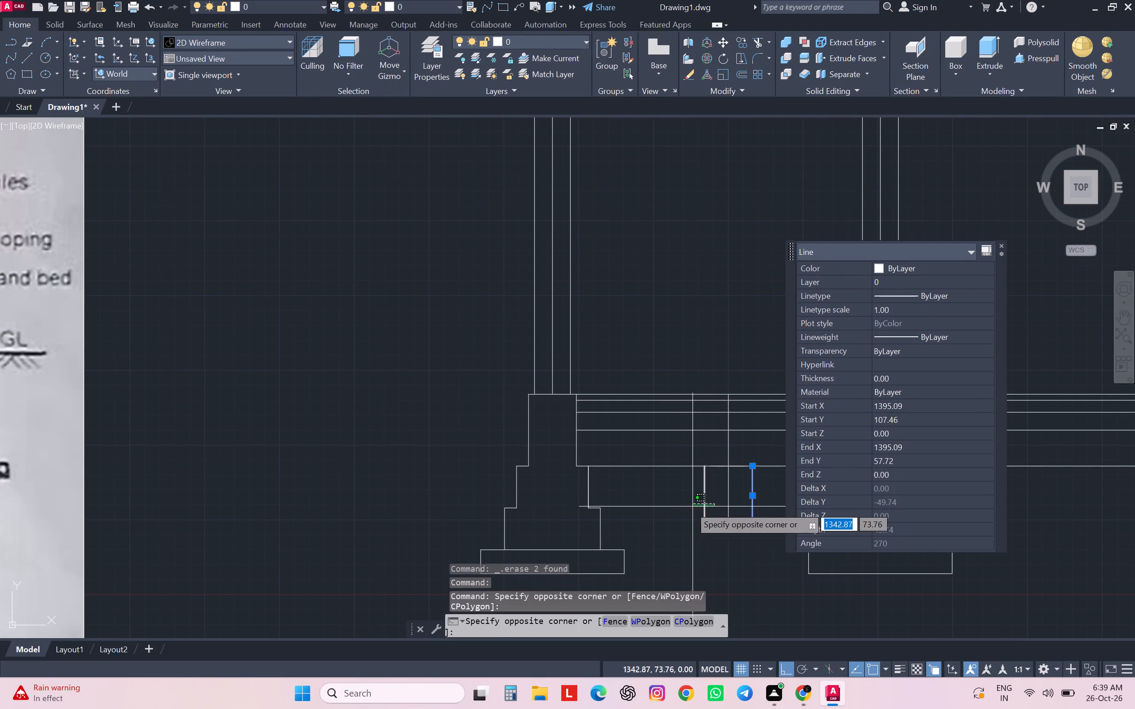
click(690, 506)
key(Delete)
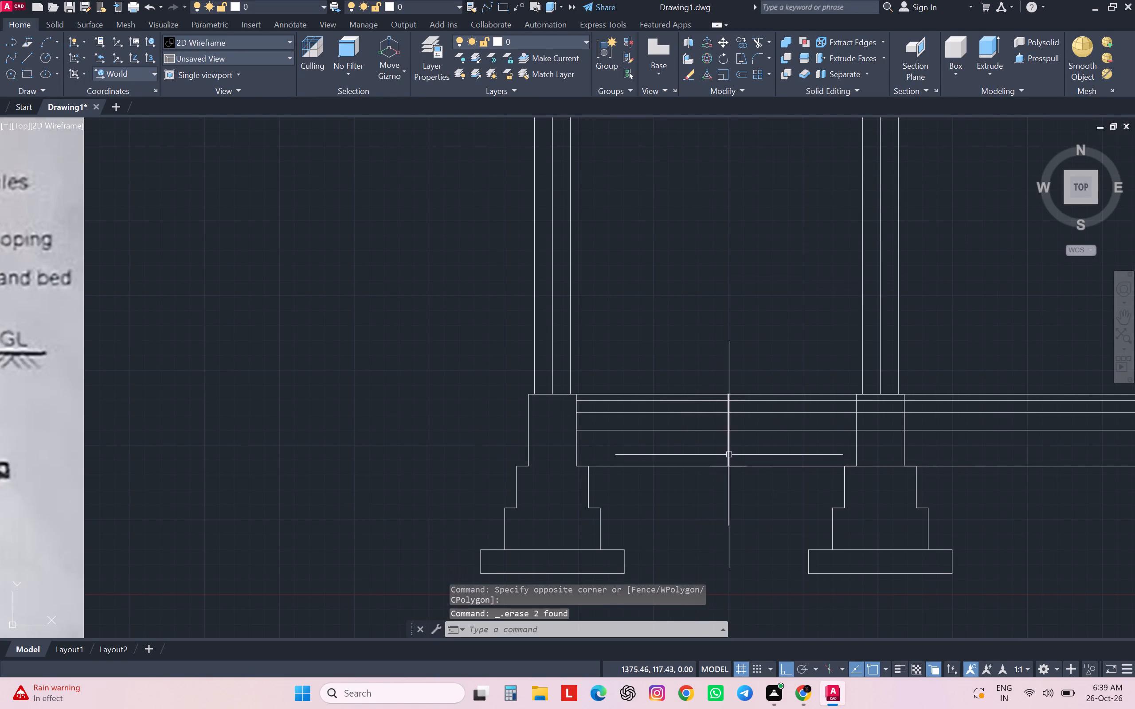
Offset the intermediate footing's plinth centre line above ground by 20 cm to both sides.
drag(728, 453, 733, 453)
key(o)
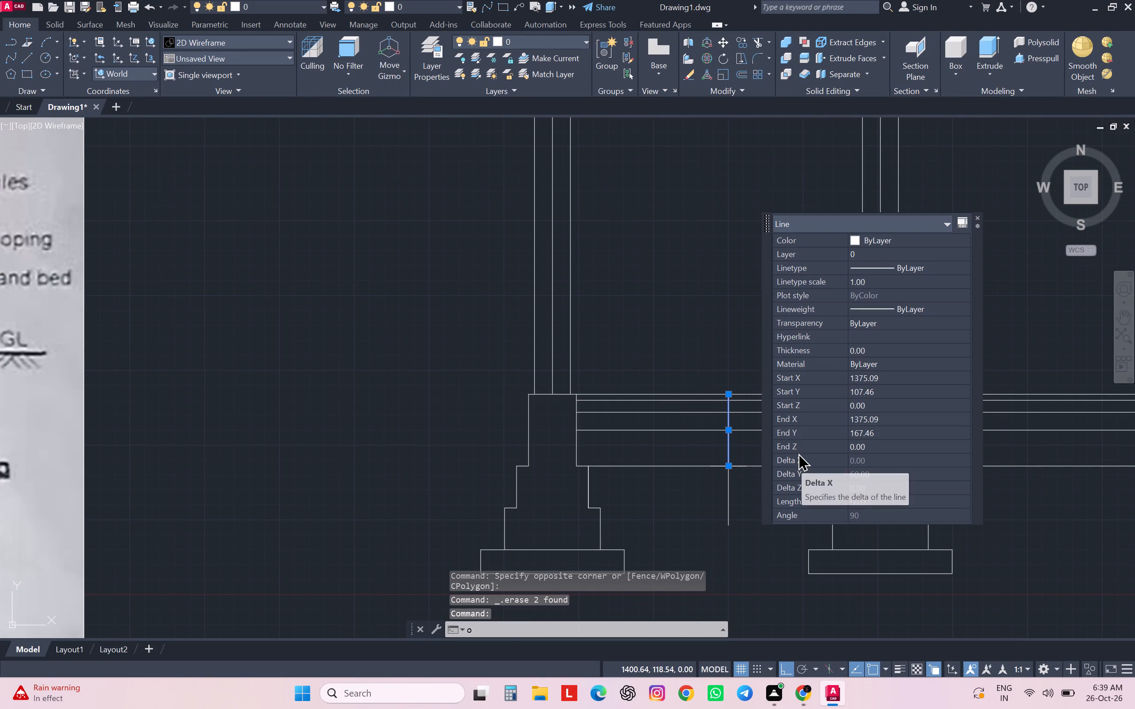
key(Return)
key(2)
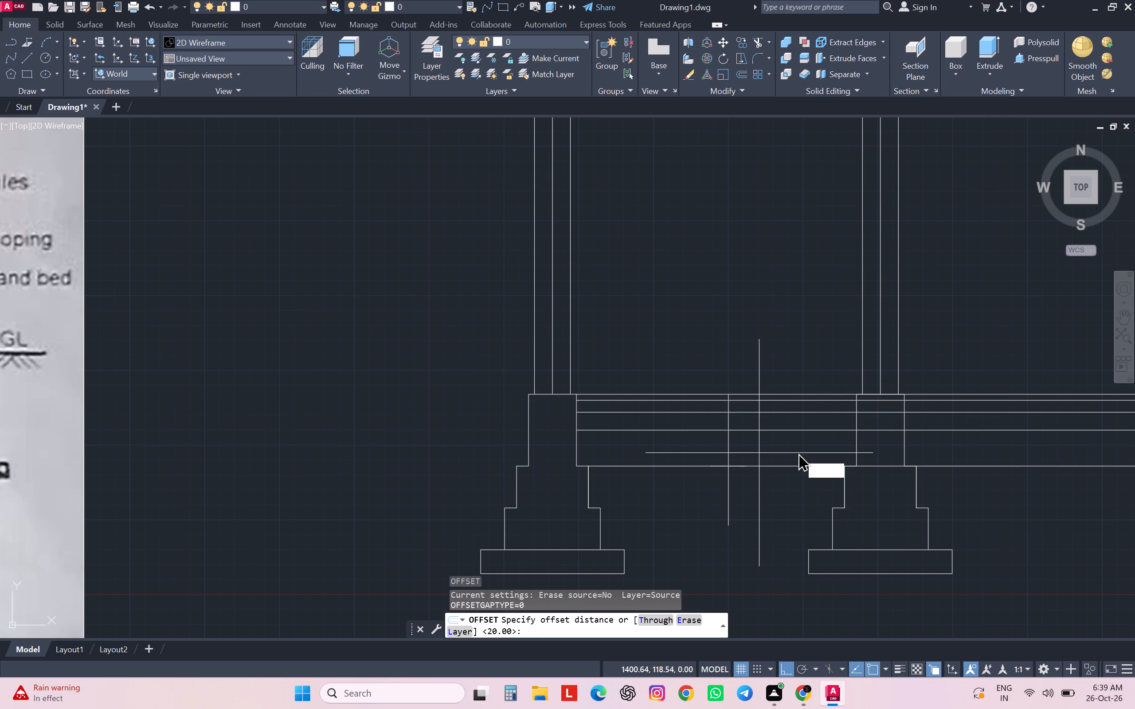
key(0)
key(Return)
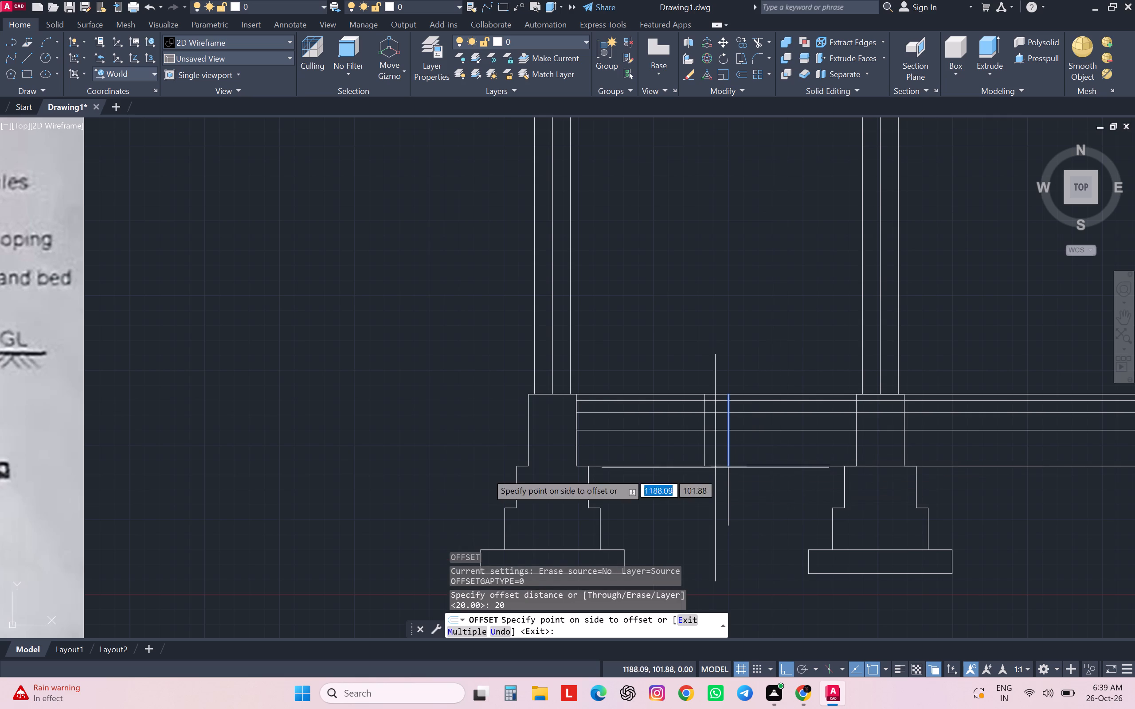
click(710, 487)
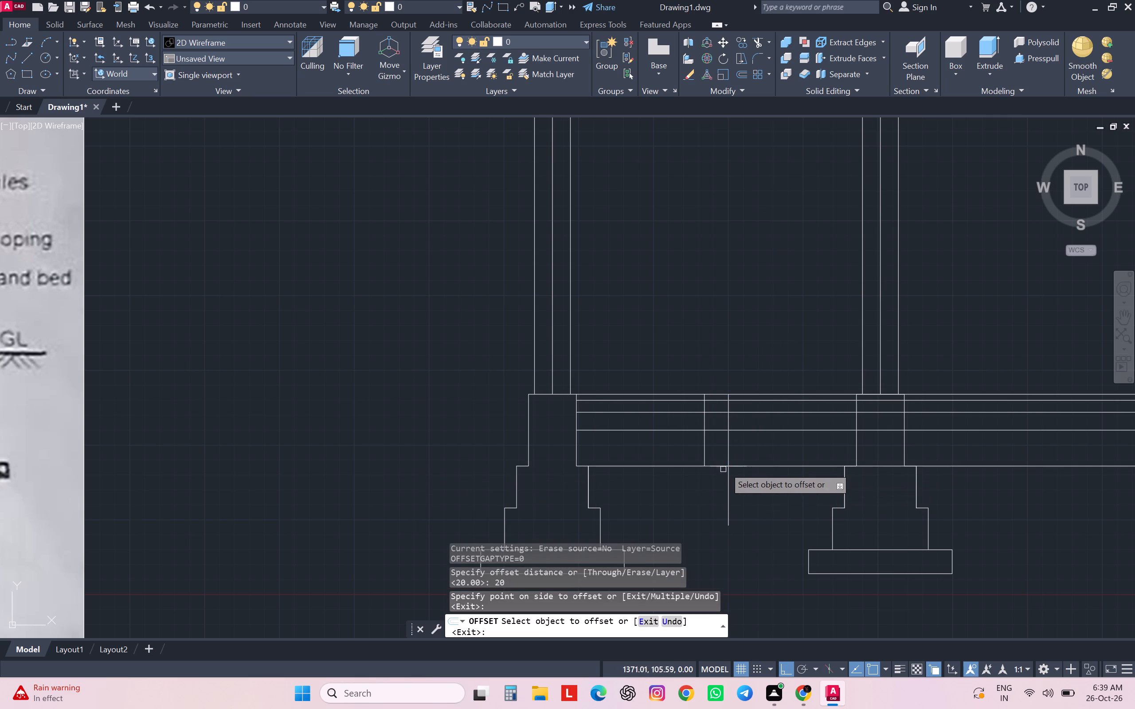
click(729, 459)
click(792, 449)
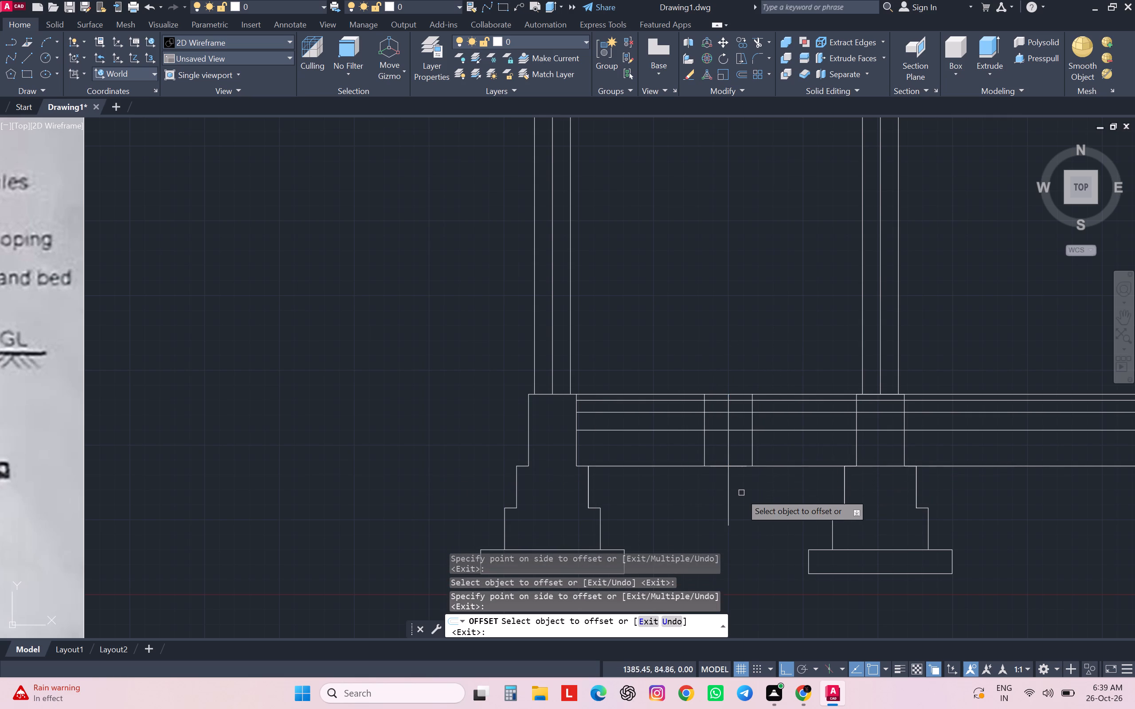
key(Escape)
key(Escape)
key(Escape)
key(Escape)
key(Escape)
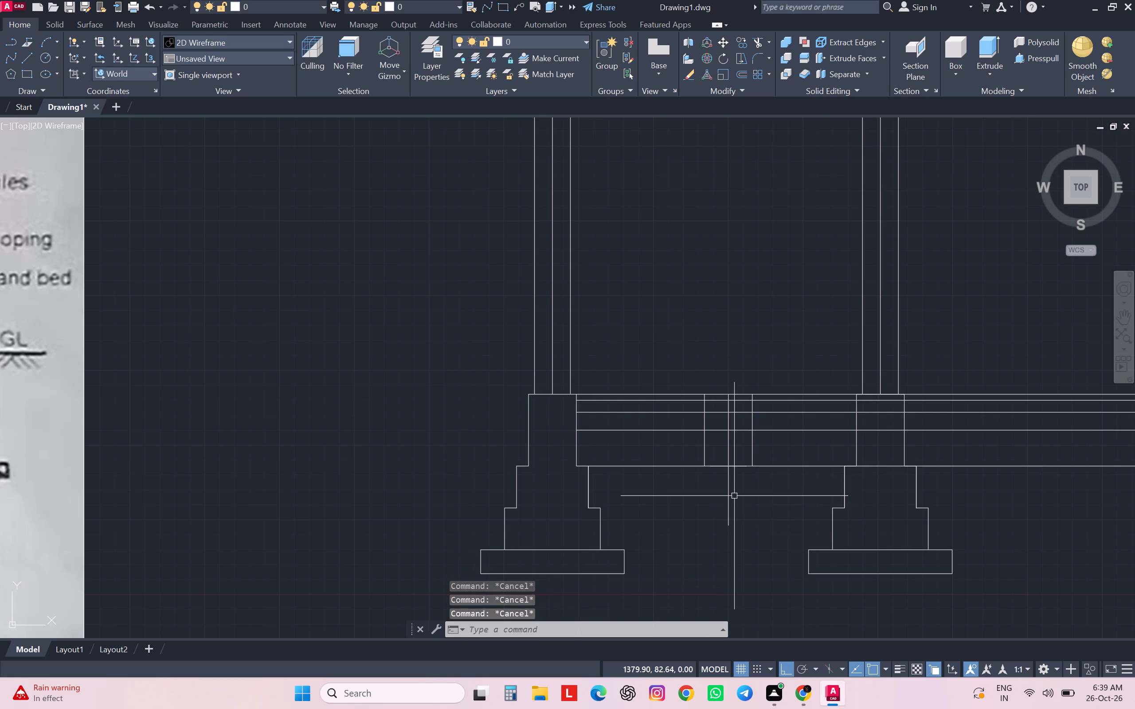
Offset the intermediate footing's centre line below ground by 30 cm to both sides.
key(o)
key(Return)
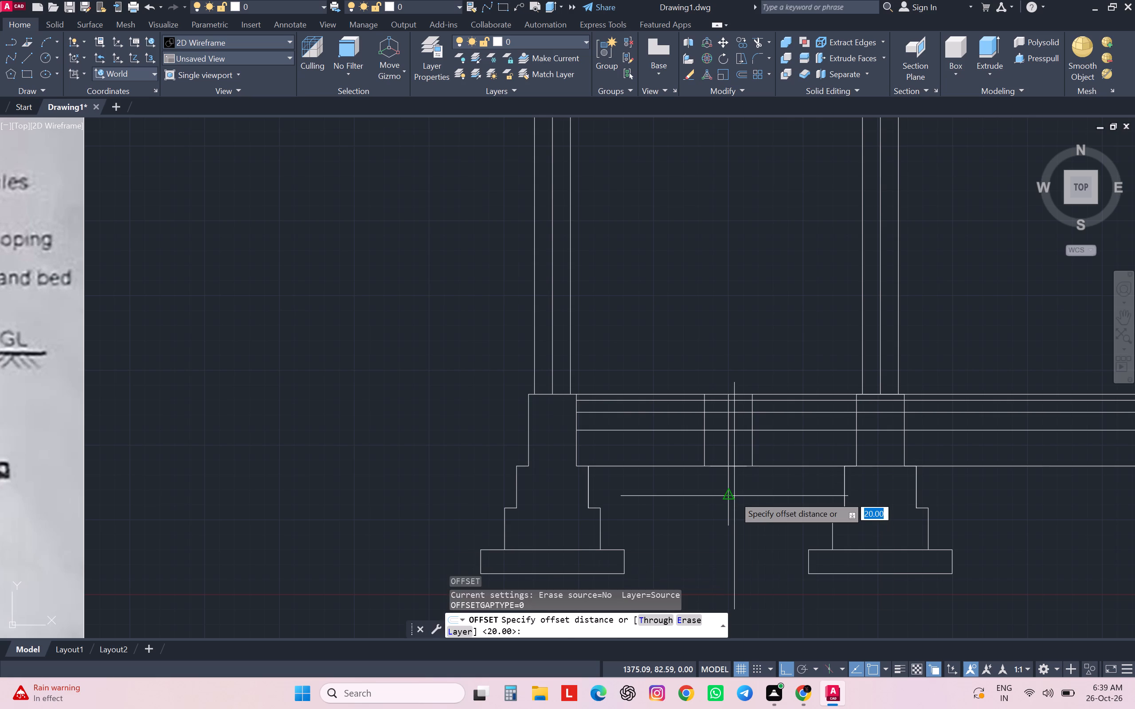
text(30)
key(Return)
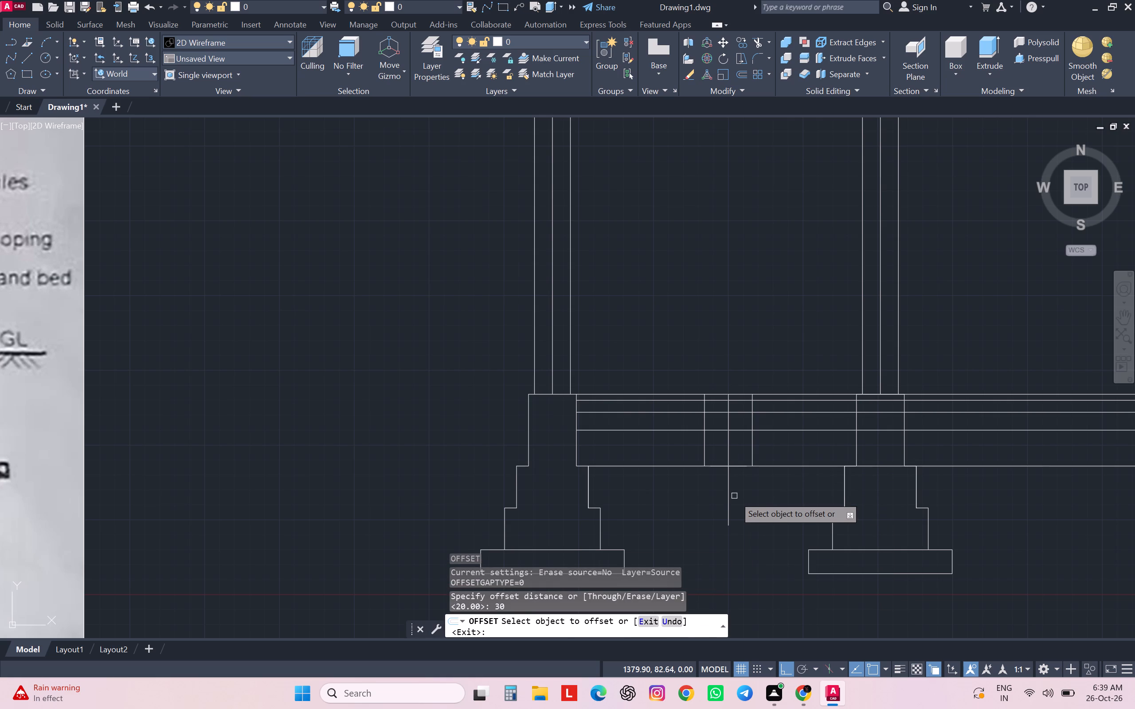
click(728, 500)
click(771, 496)
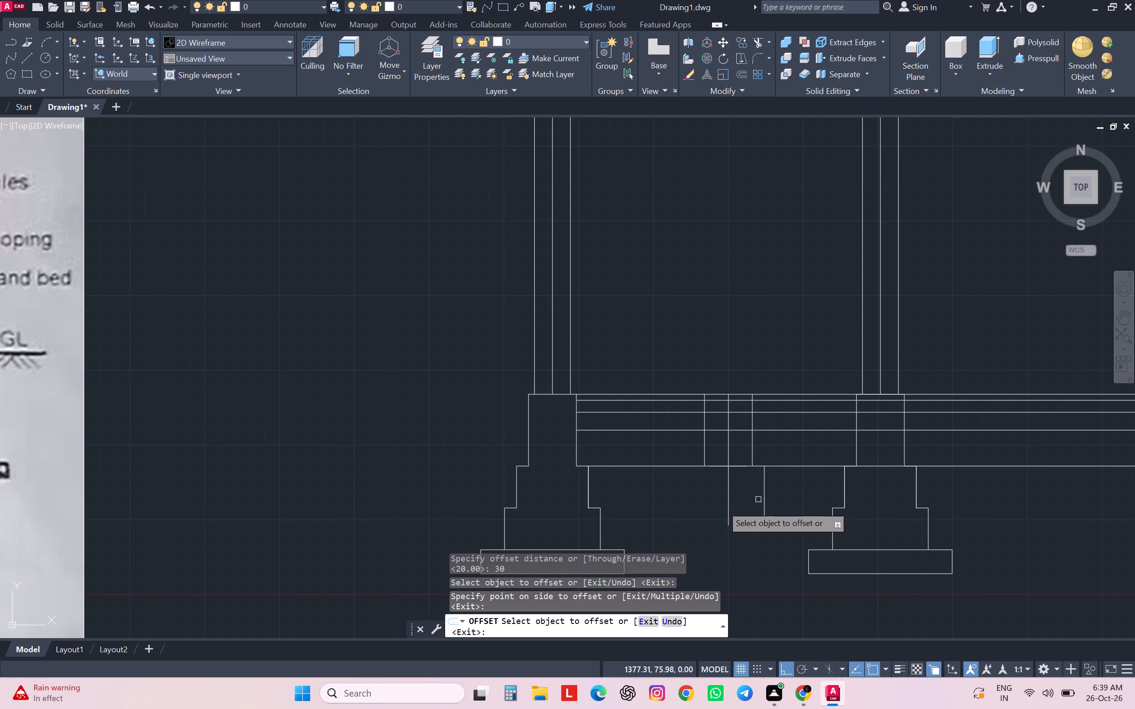
click(731, 505)
click(683, 512)
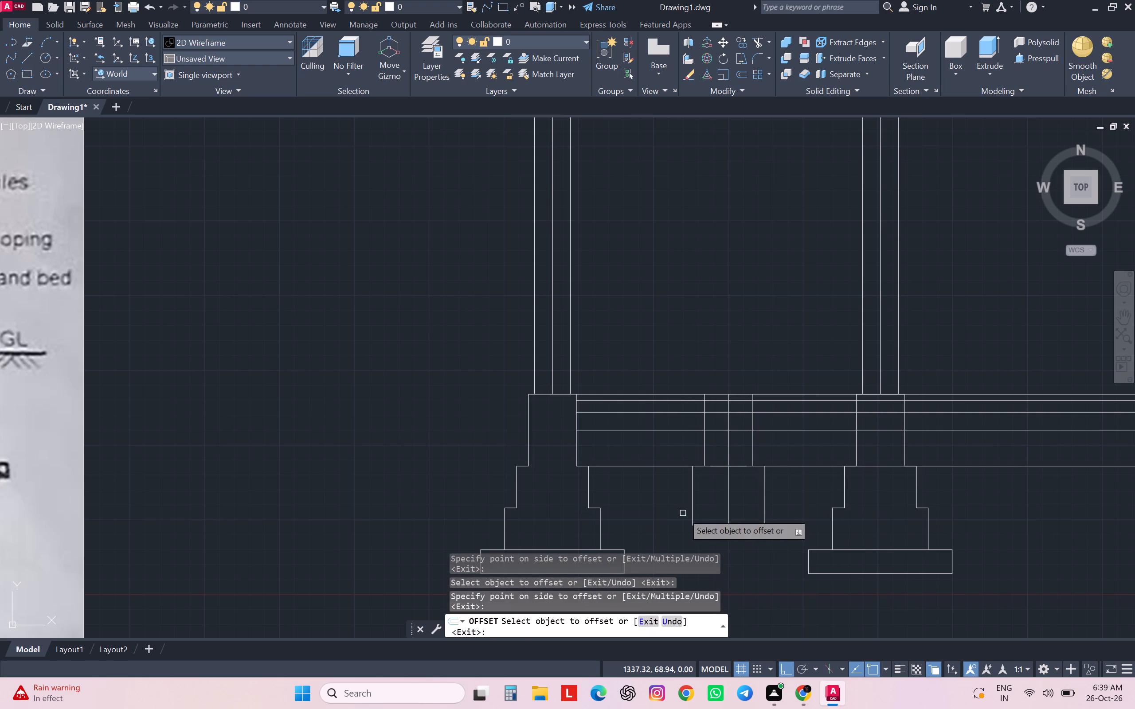
key(Escape)
key(Escape)
key(Escape)
key(Escape)
key(Escape)
key(Escape)
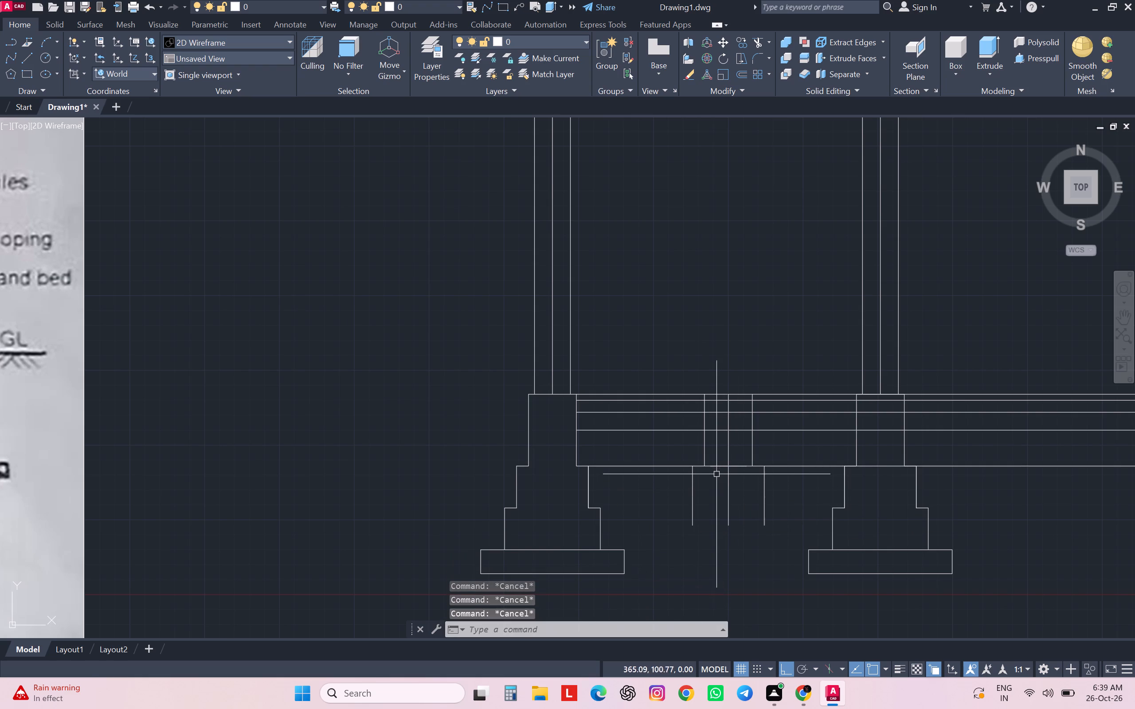
Trim away the centre line and the floor layer lines between the intermediate footing's two plinth faces.
text(tr)
key(Return)
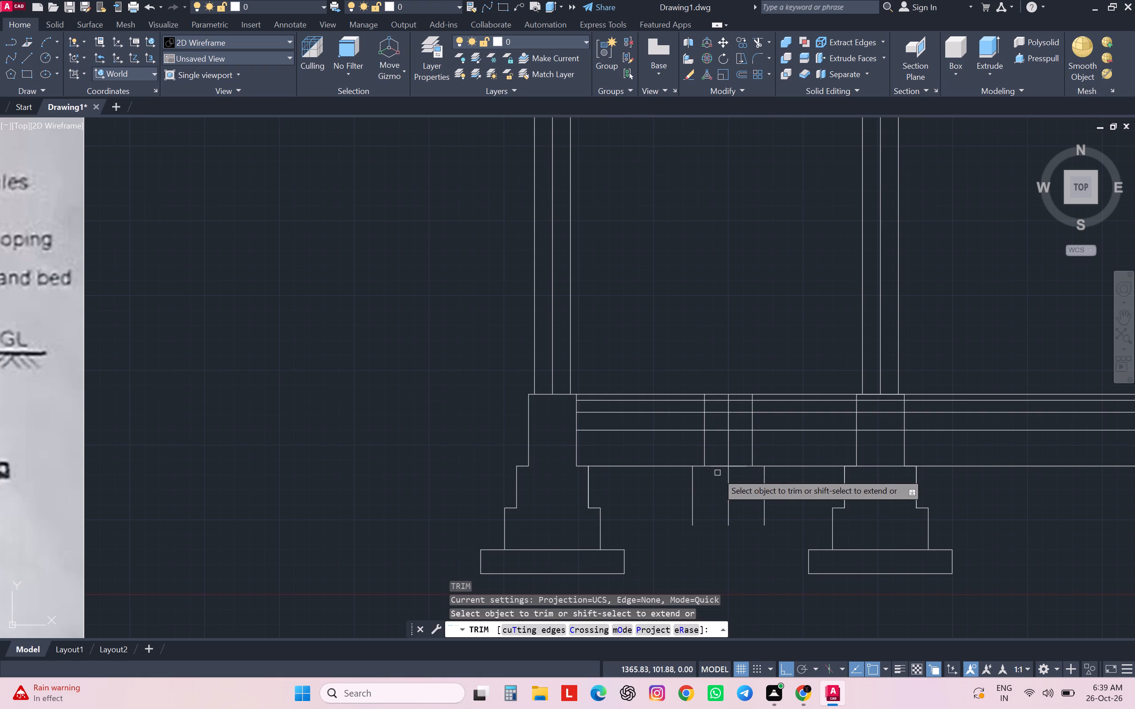
click(719, 460)
click(736, 449)
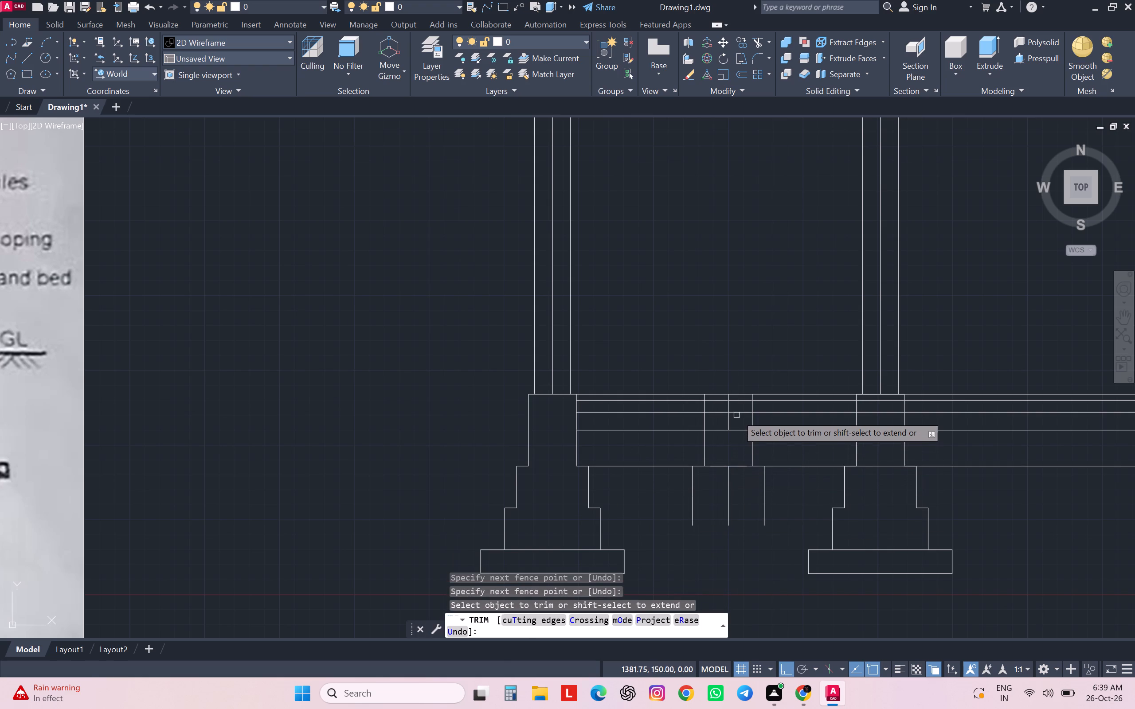
click(740, 411)
click(740, 435)
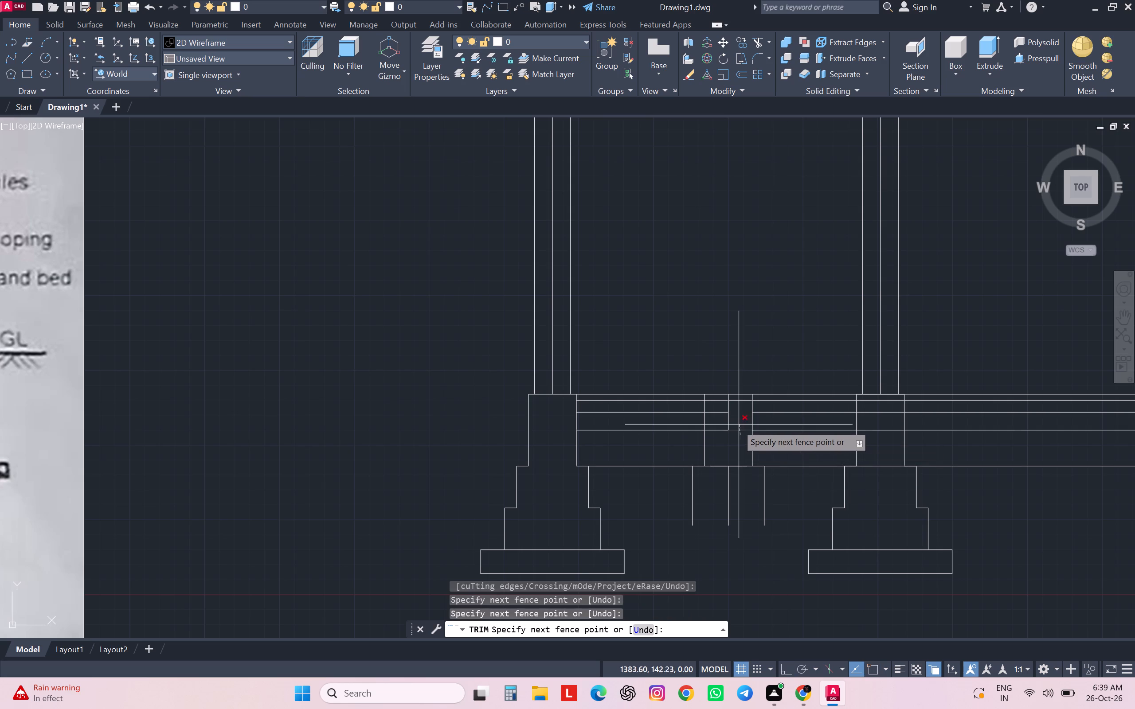
click(713, 409)
click(715, 436)
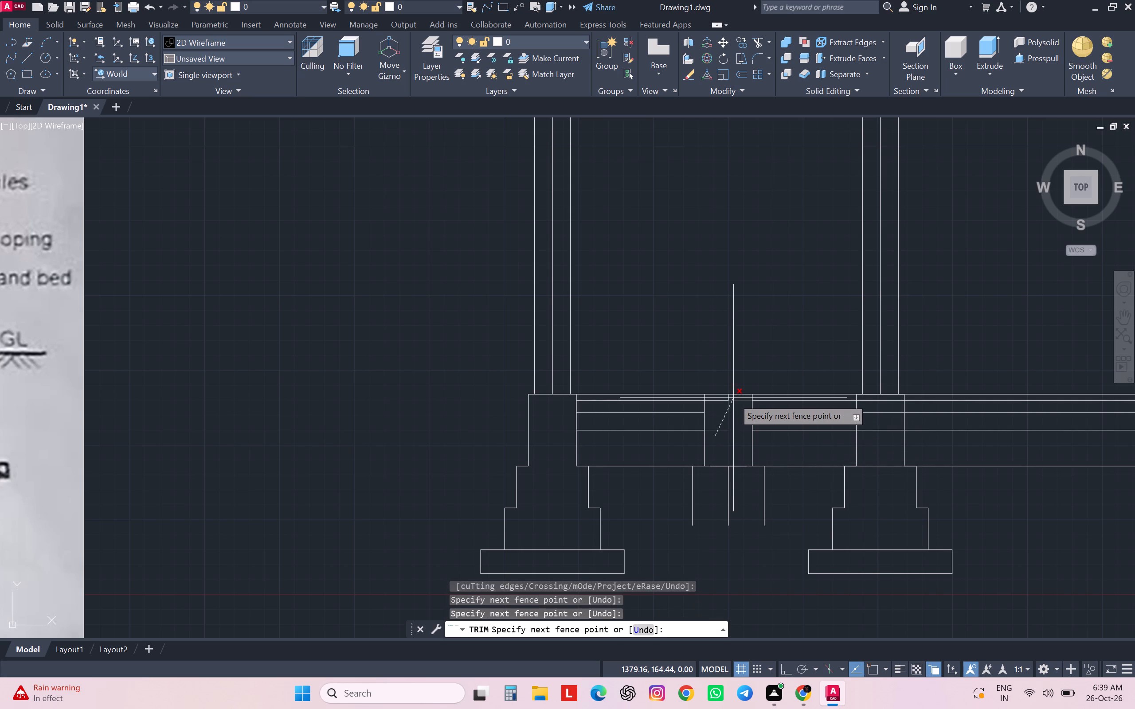
click(733, 398)
click(722, 402)
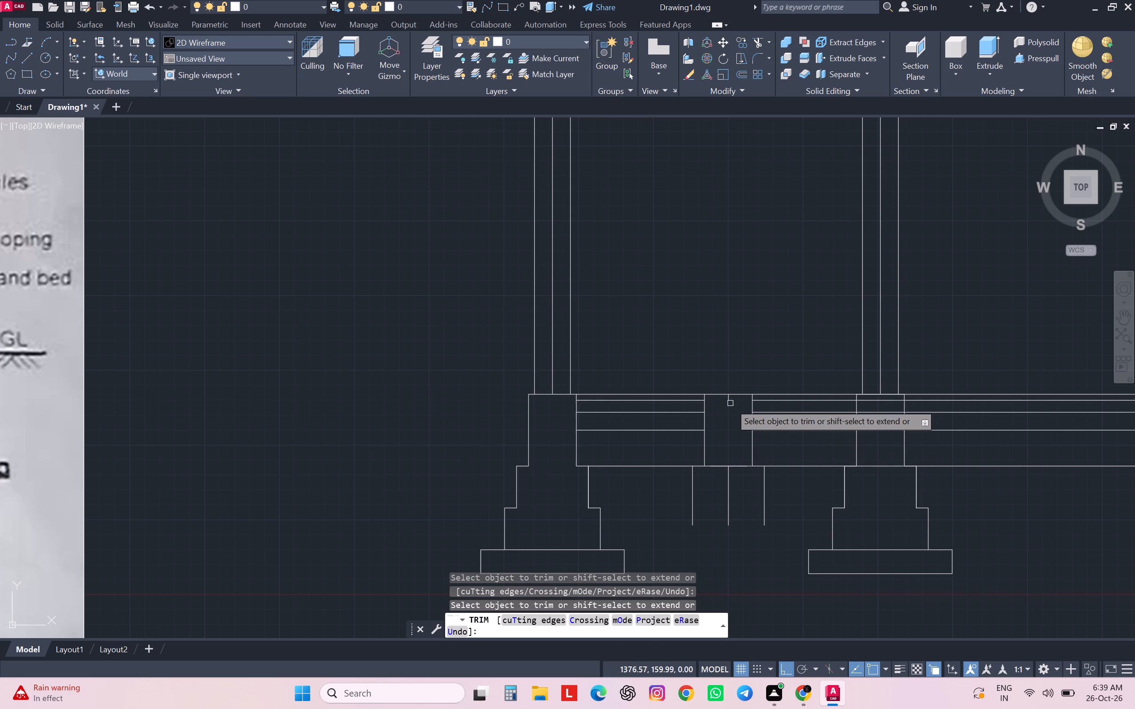
click(730, 402)
Trim away the intermediate footing's centre line below ground.
click(735, 495)
click(724, 499)
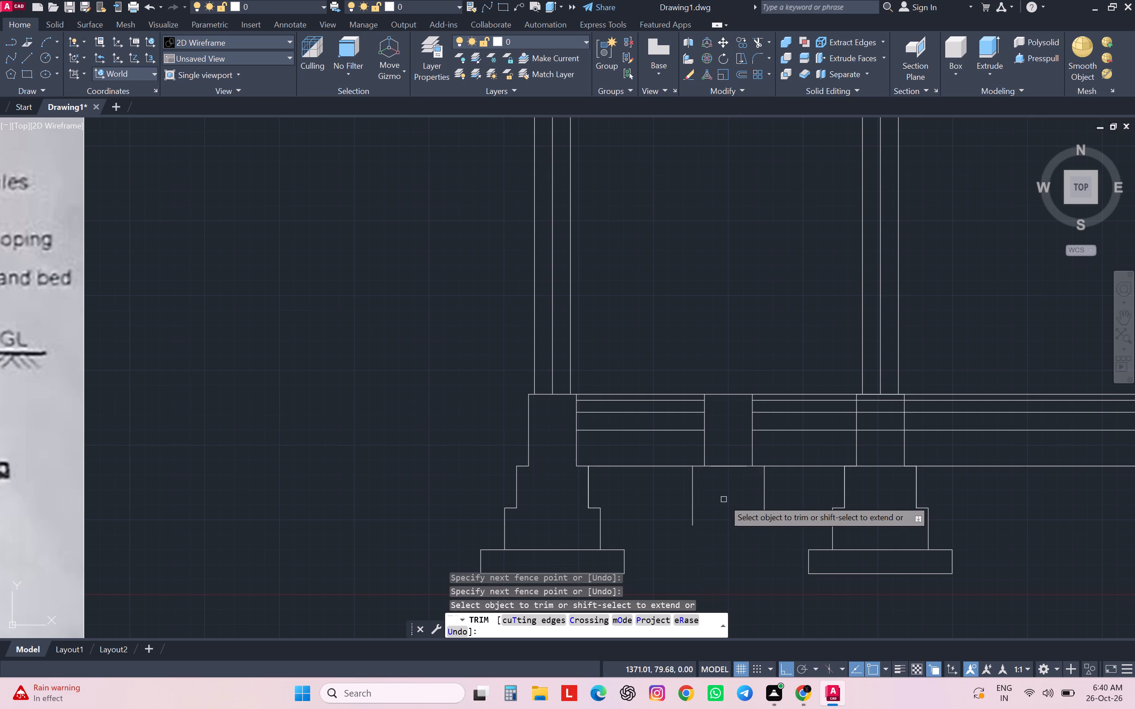
scroll(636, 468, down, 1)
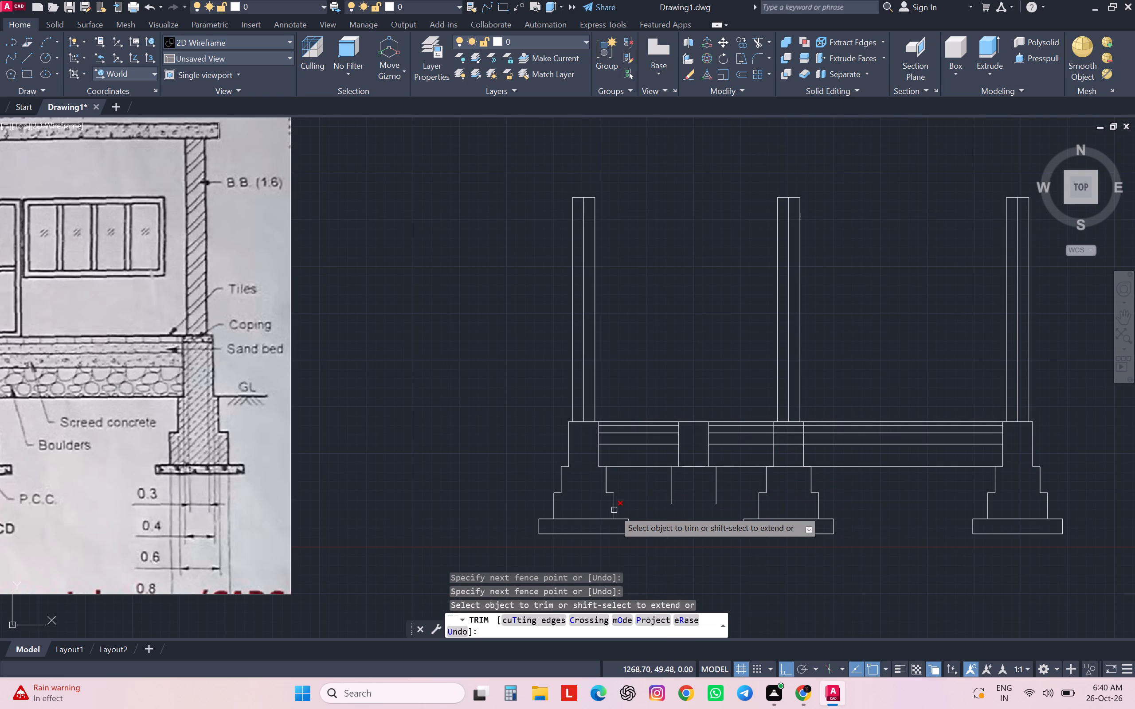
scroll(614, 510, down, 2)
scroll(614, 510, up, 2)
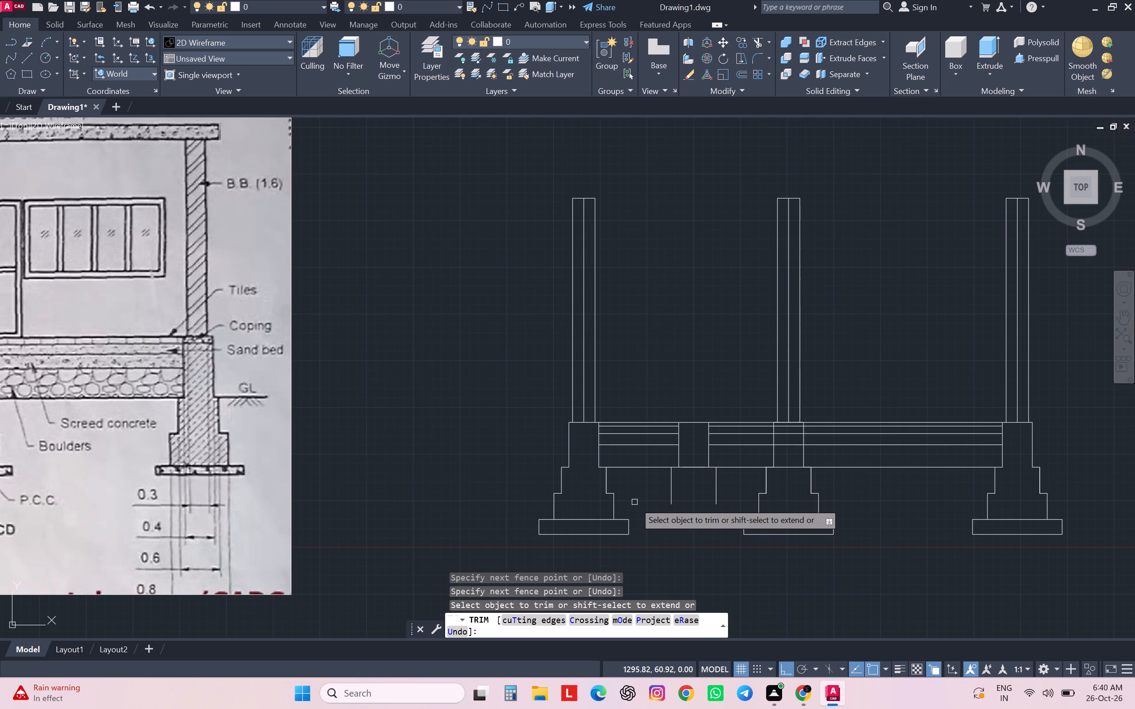
text(lll)
key(Return)
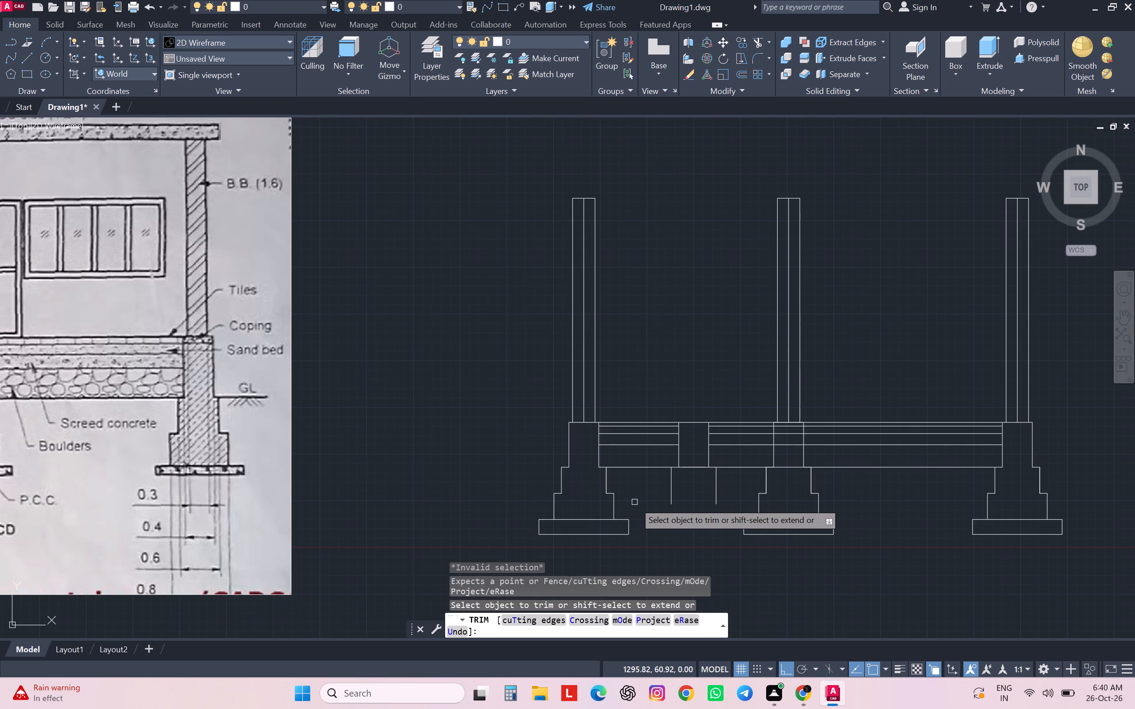
key(Escape)
key(Escape)
key(Escape)
key(Escape)
key(Escape)
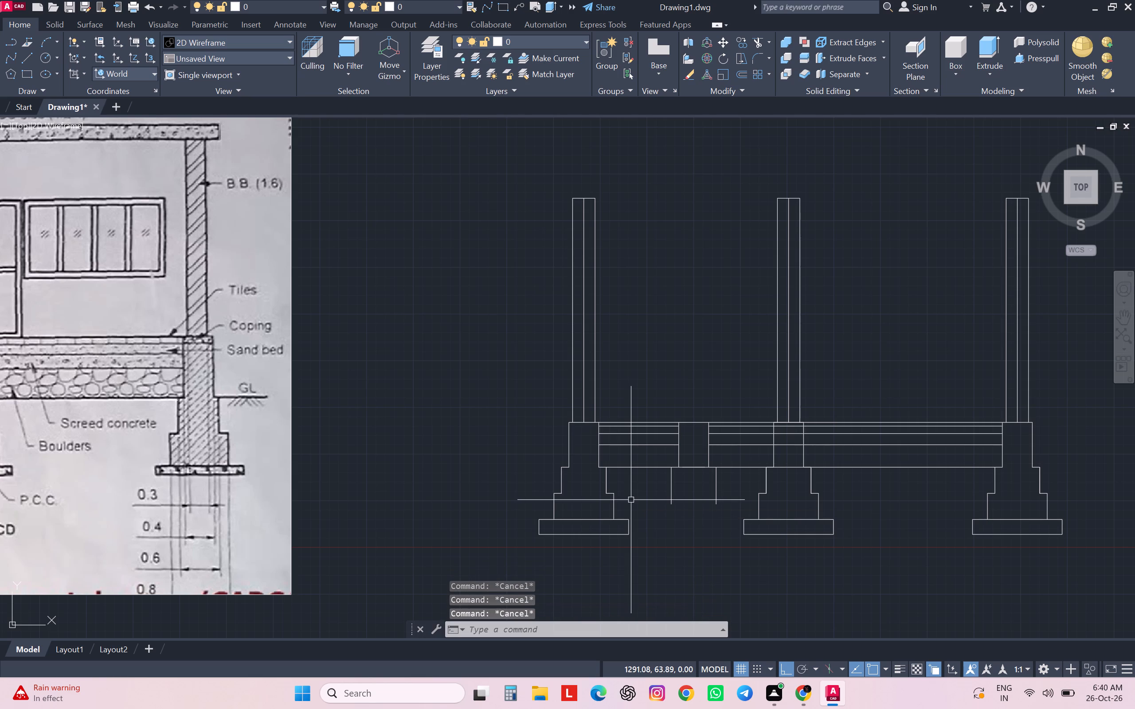
Draw a horizontal line about 121 cm long across the intermediate footing's two lower faces, about 27 cm below ground.
key(l)
key(Return)
scroll(654, 491, up, 1)
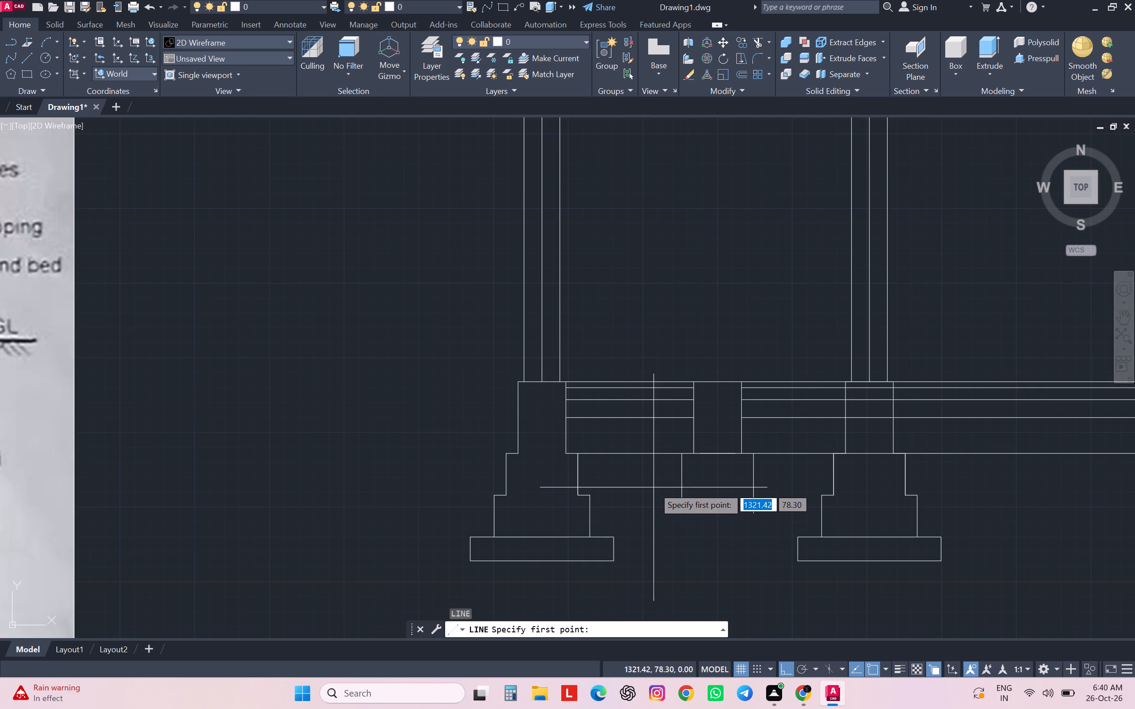
click(653, 485)
click(798, 475)
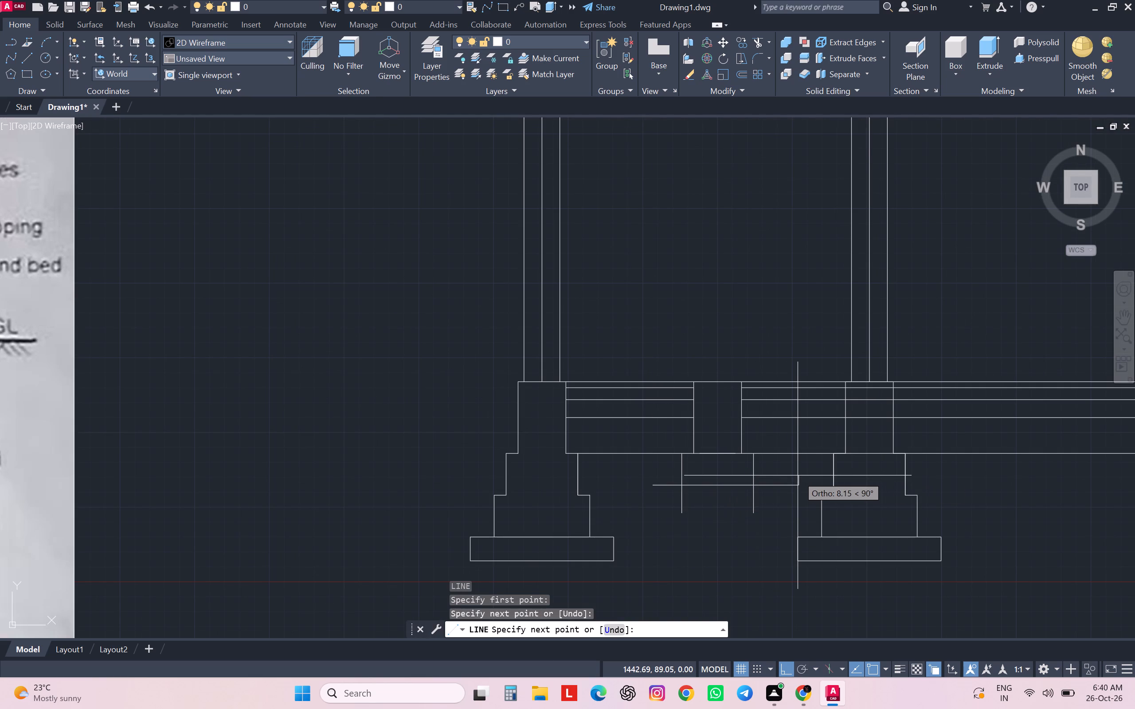
key(Escape)
key(Escape)
key(Escape)
key(Escape)
key(Escape)
key(Escape)
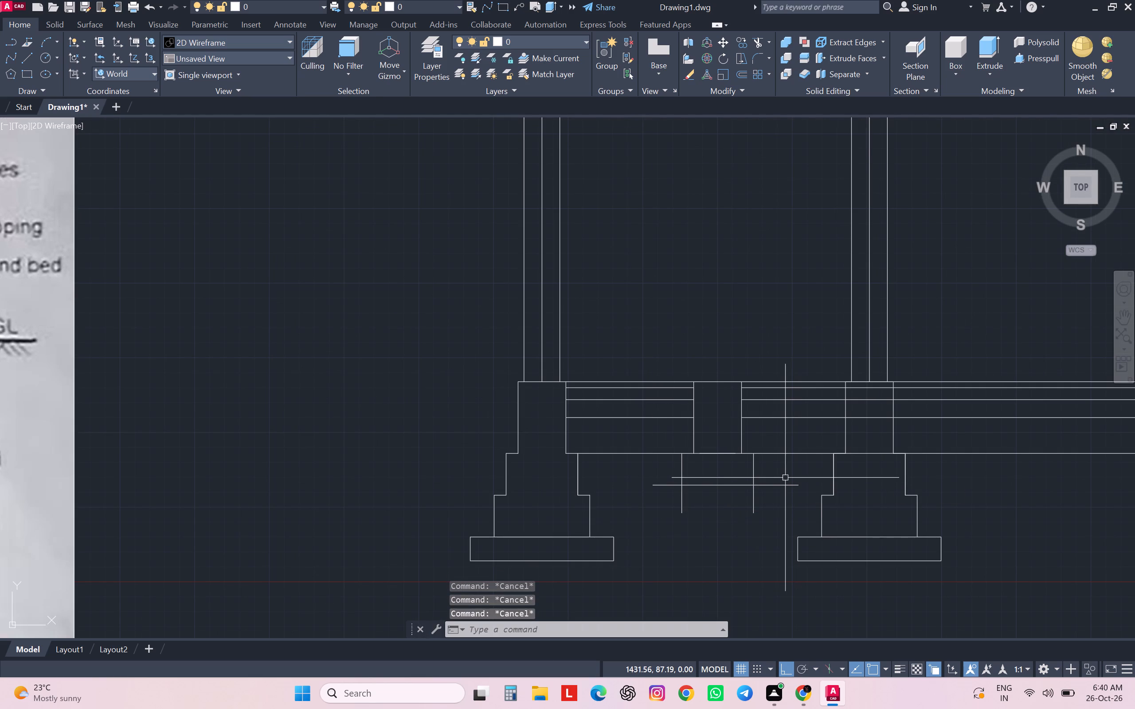
Trim the lower faces below the new horizontal line and the line's overhanging ends to close the intermediate footing's bottom corners.
text(tr)
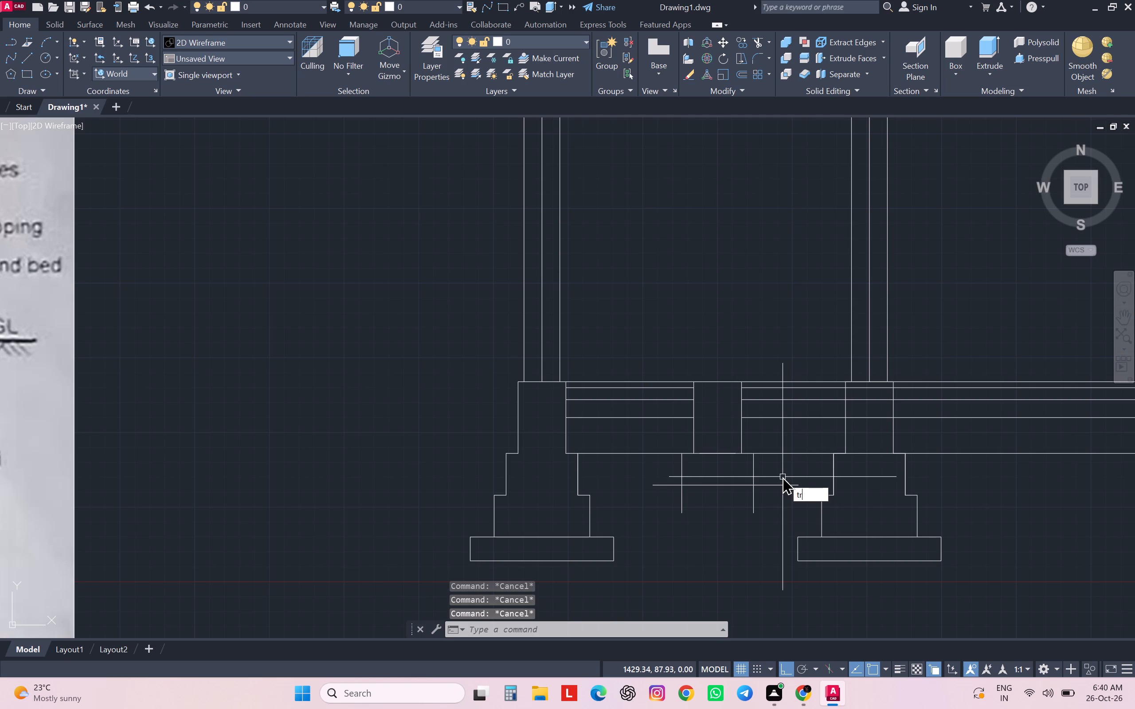
key(Return)
click(763, 503)
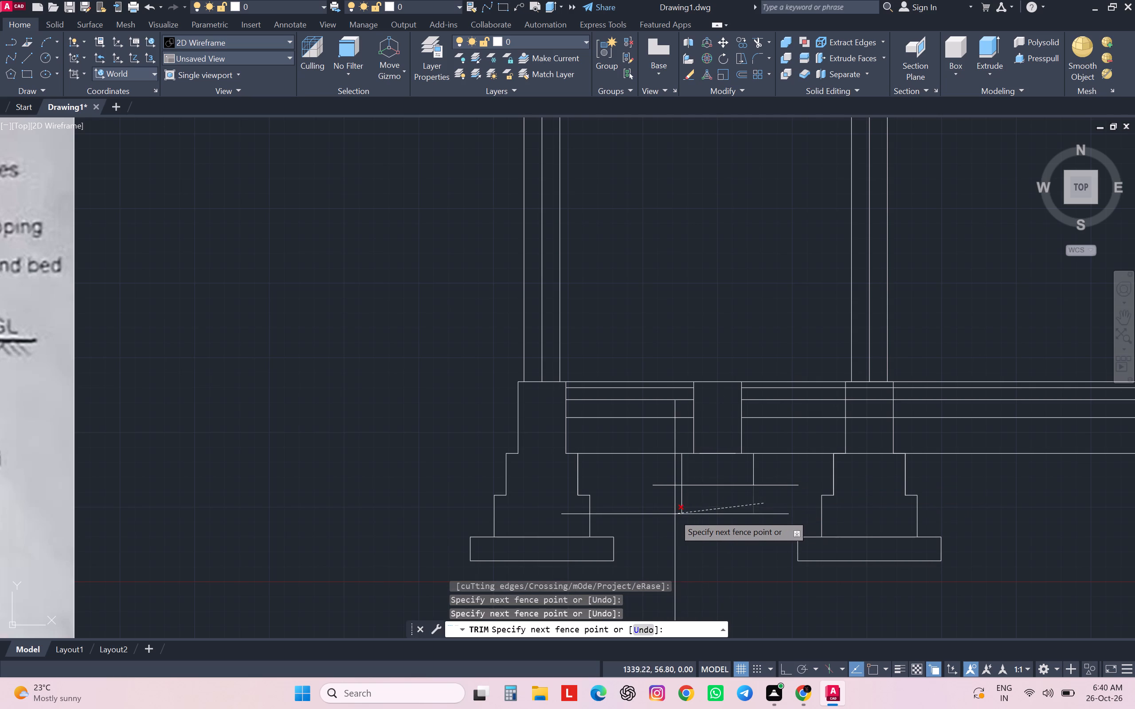
click(671, 510)
click(665, 499)
click(662, 481)
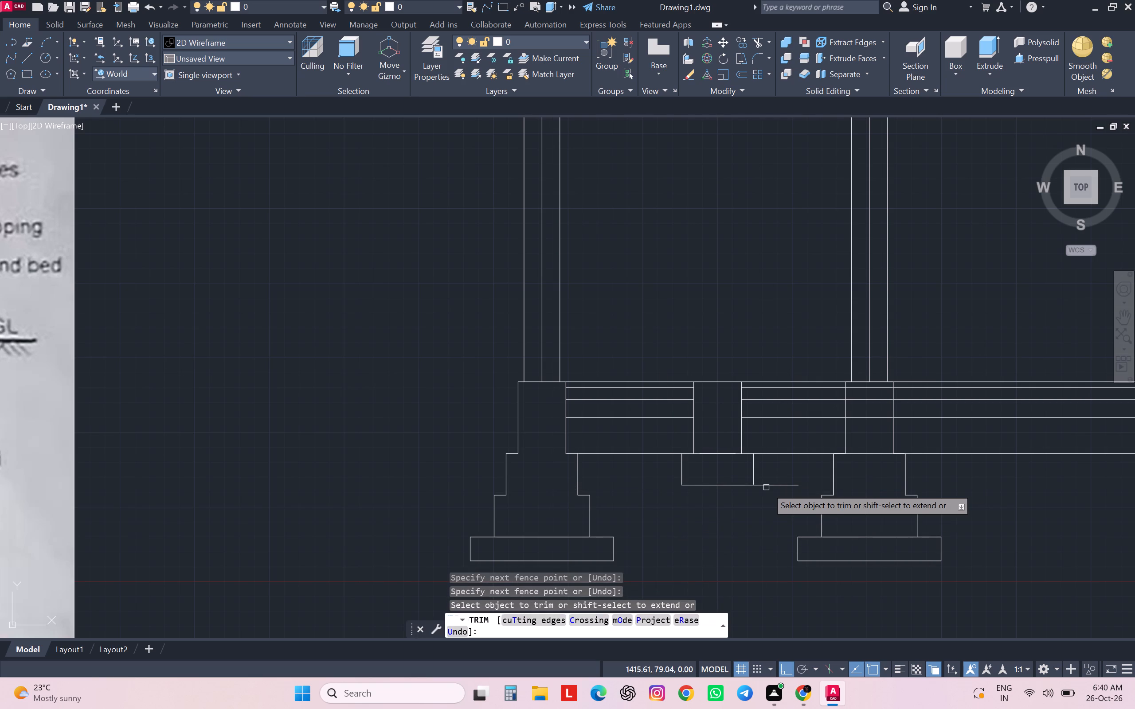
click(767, 487)
key(Escape)
key(Escape)
key(Escape)
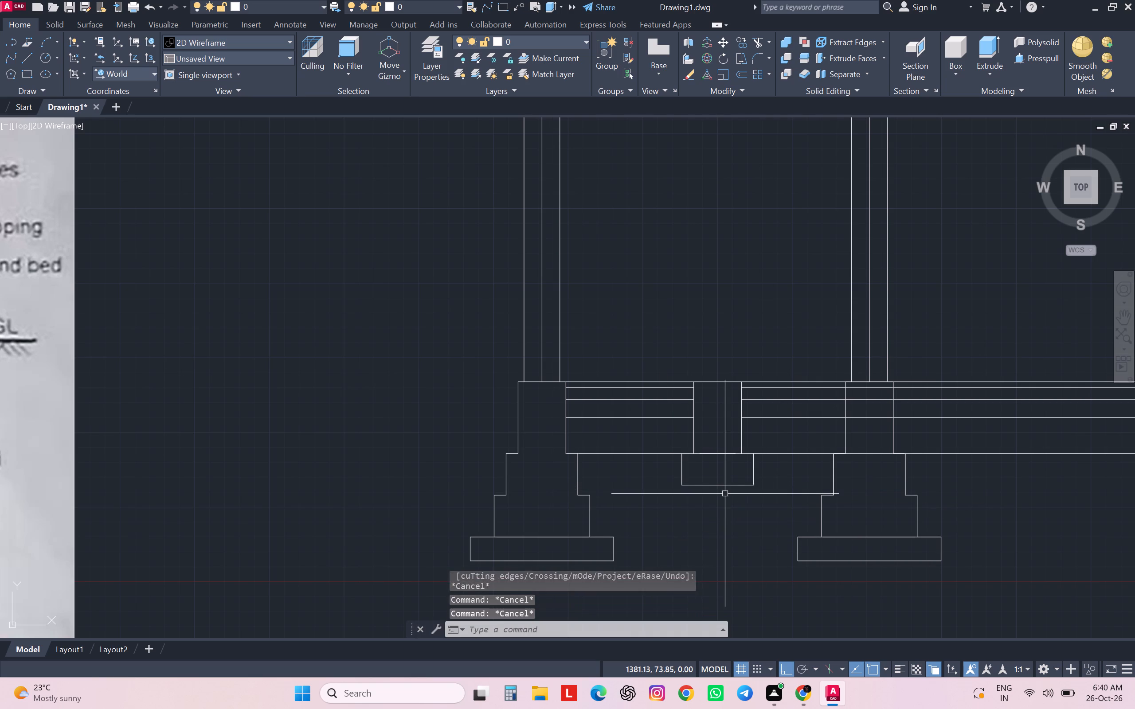
key(Escape)
key(Escape)
key(Escape)
Draw a short vertical line about 7 cm long crossing the intermediate footing's bottom edge near its middle.
scroll(722, 491, up, 2)
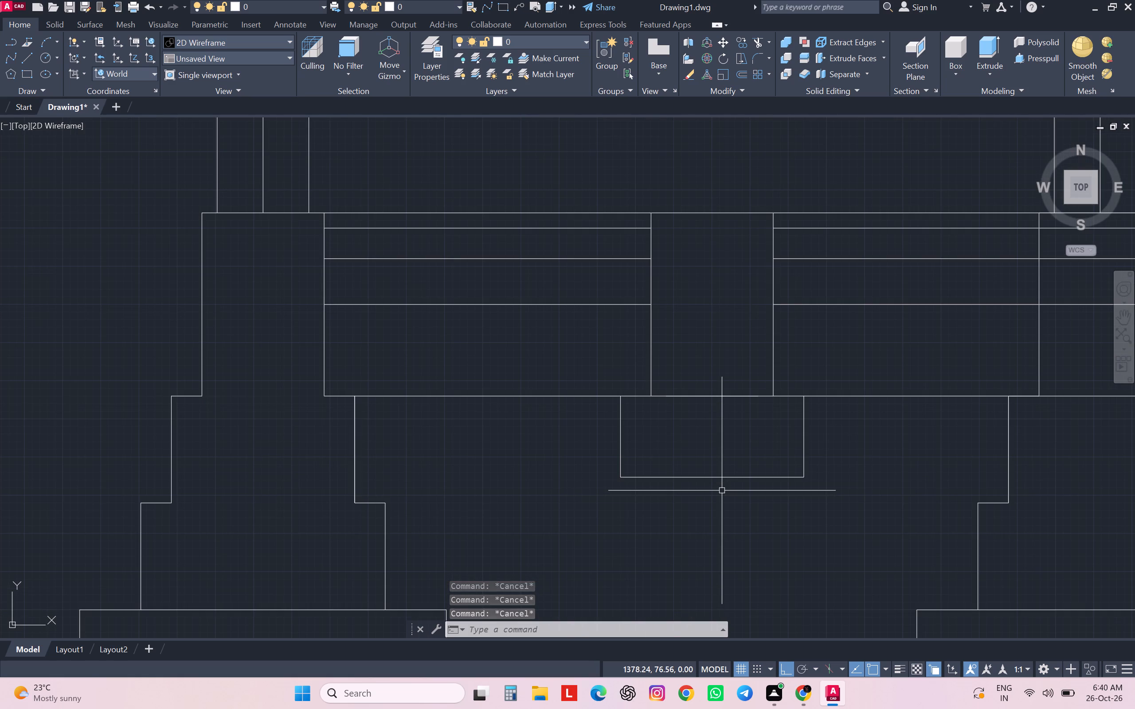
key(l)
key(Return)
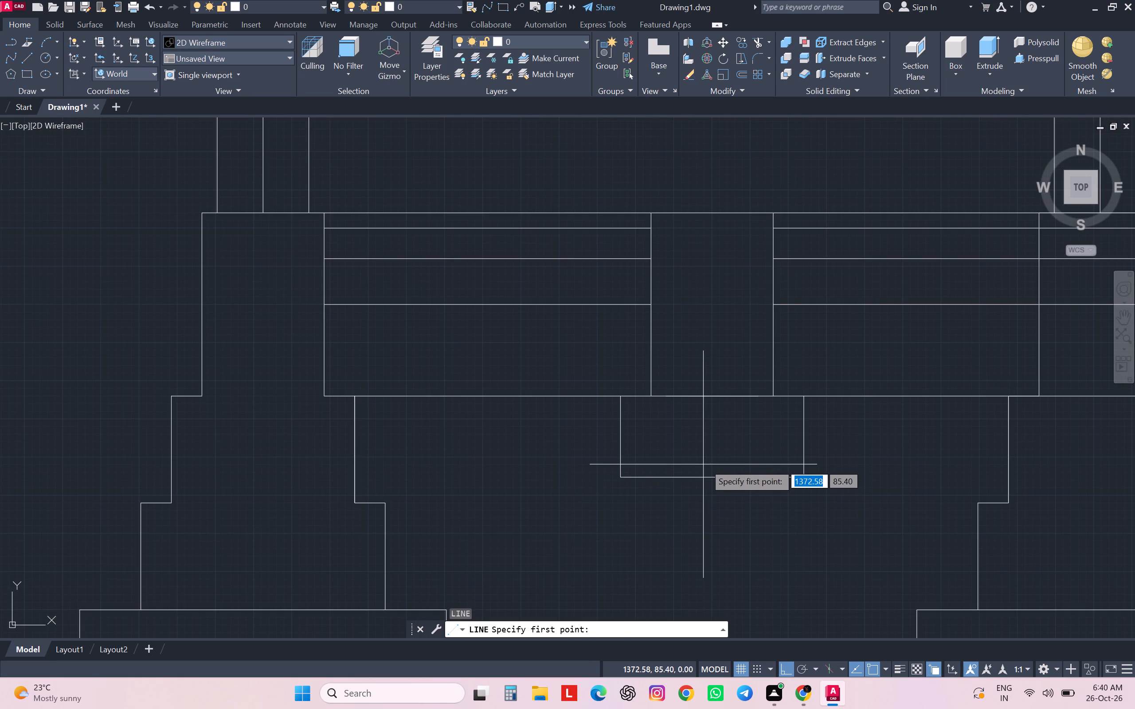
click(704, 464)
click(704, 485)
key(Escape)
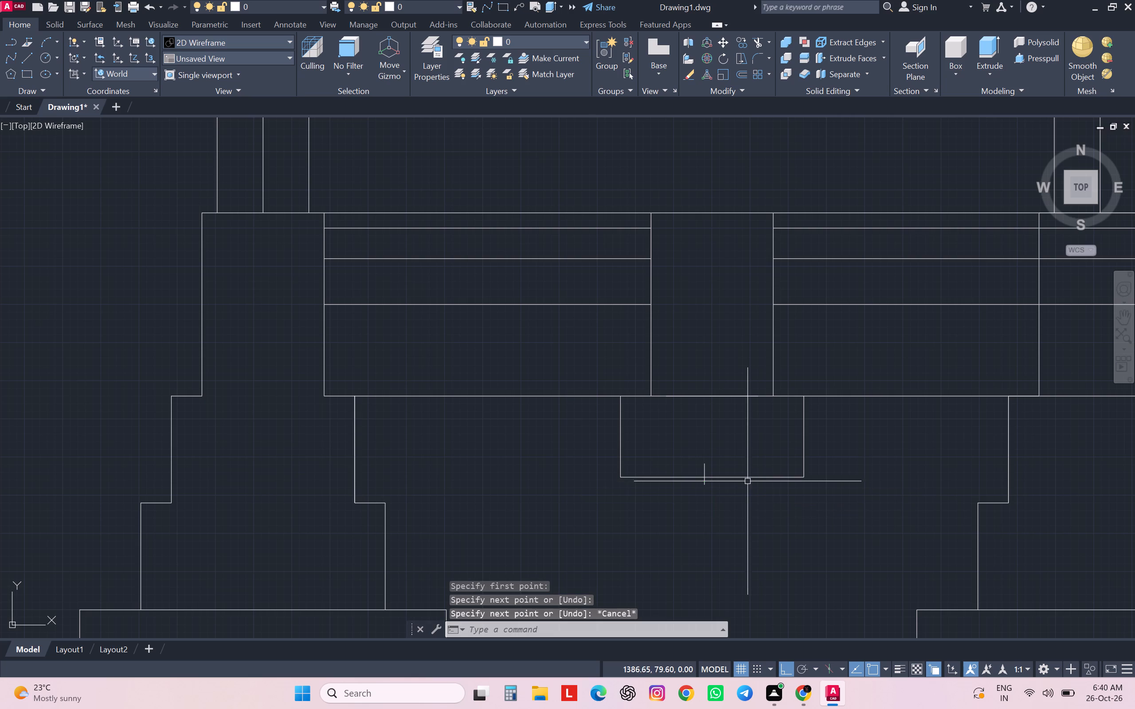
Draw two more short vertical lines across the intermediate footing's bottom edge, about 6 cm long right and about 8 cm long left of the existing one.
scroll(706, 469, up, 3)
key(space)
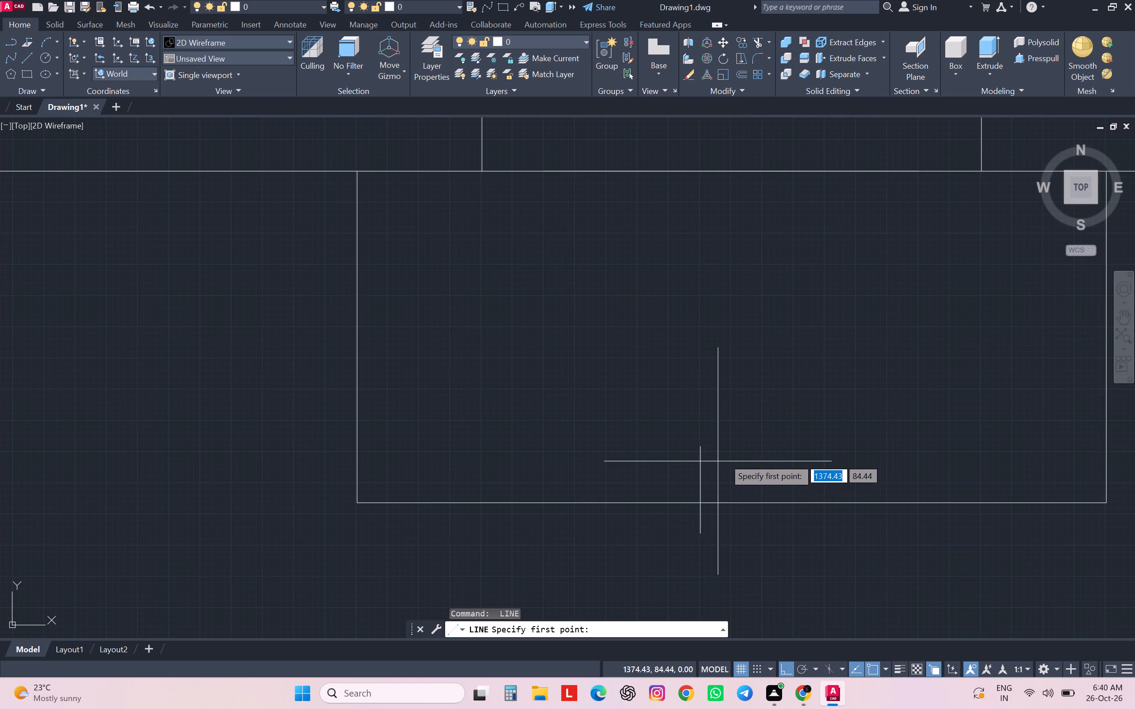
click(728, 453)
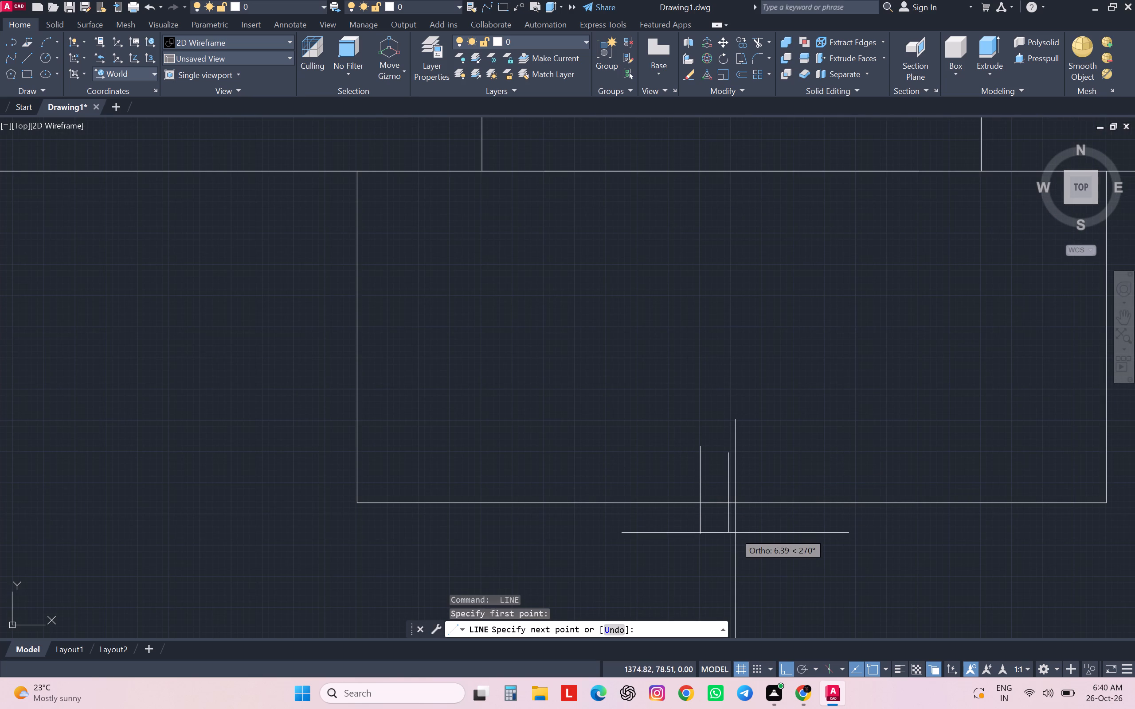
click(735, 533)
key(Escape)
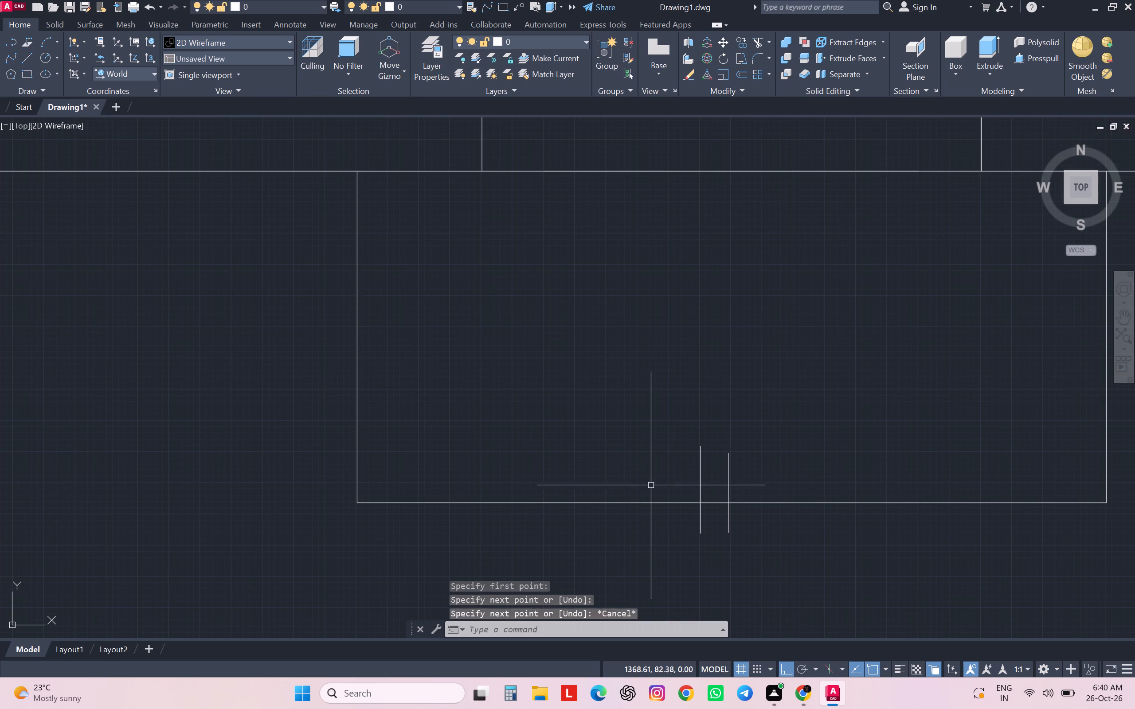
key(space)
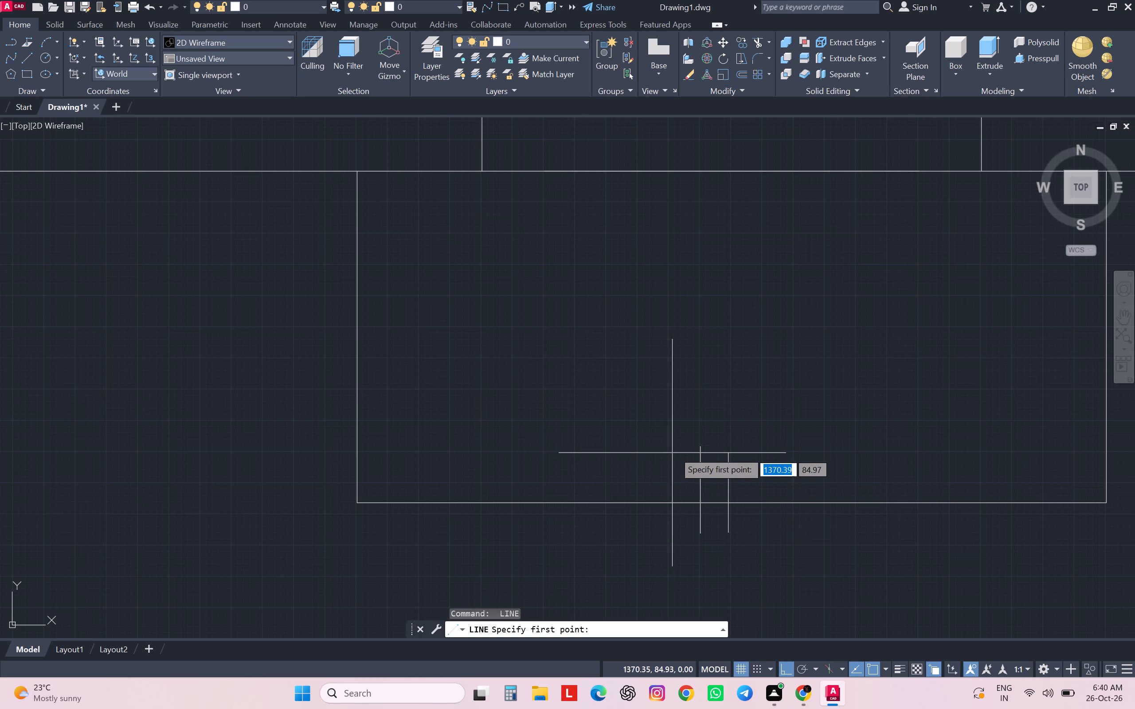
click(678, 448)
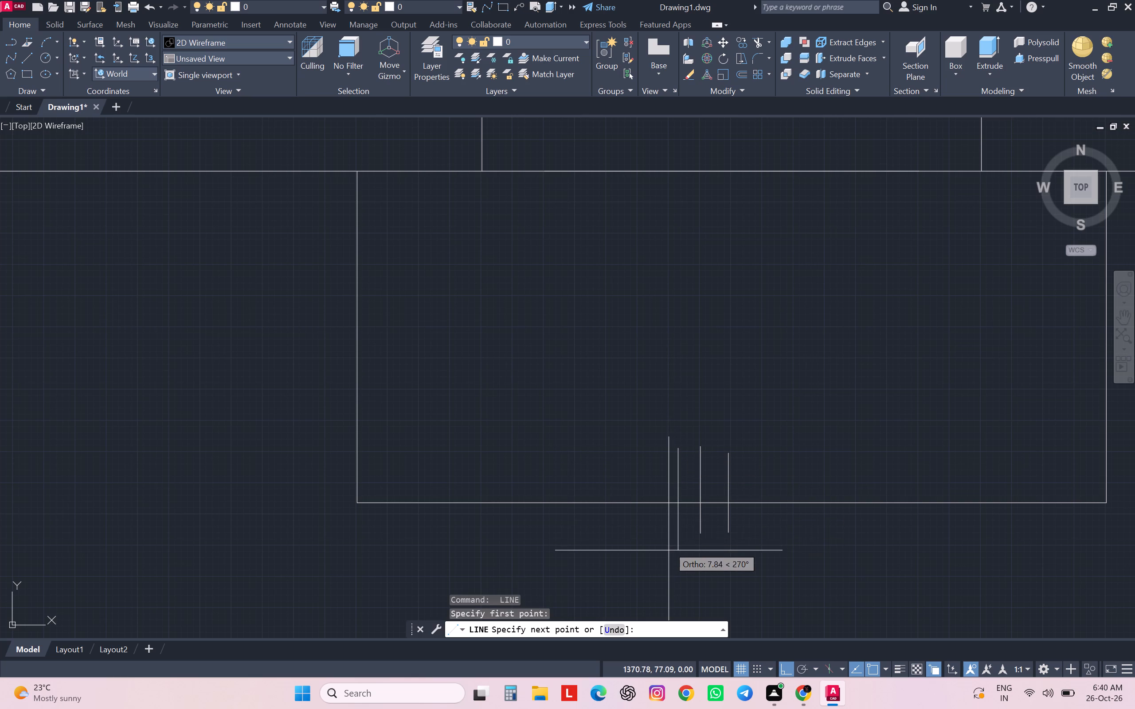
click(669, 550)
key(Escape)
key(Escape)
key(Escape)
key(Escape)
Trim the bottom edge between the left and centre short verticals to open a gap, and trim away all three verticals.
key(t)
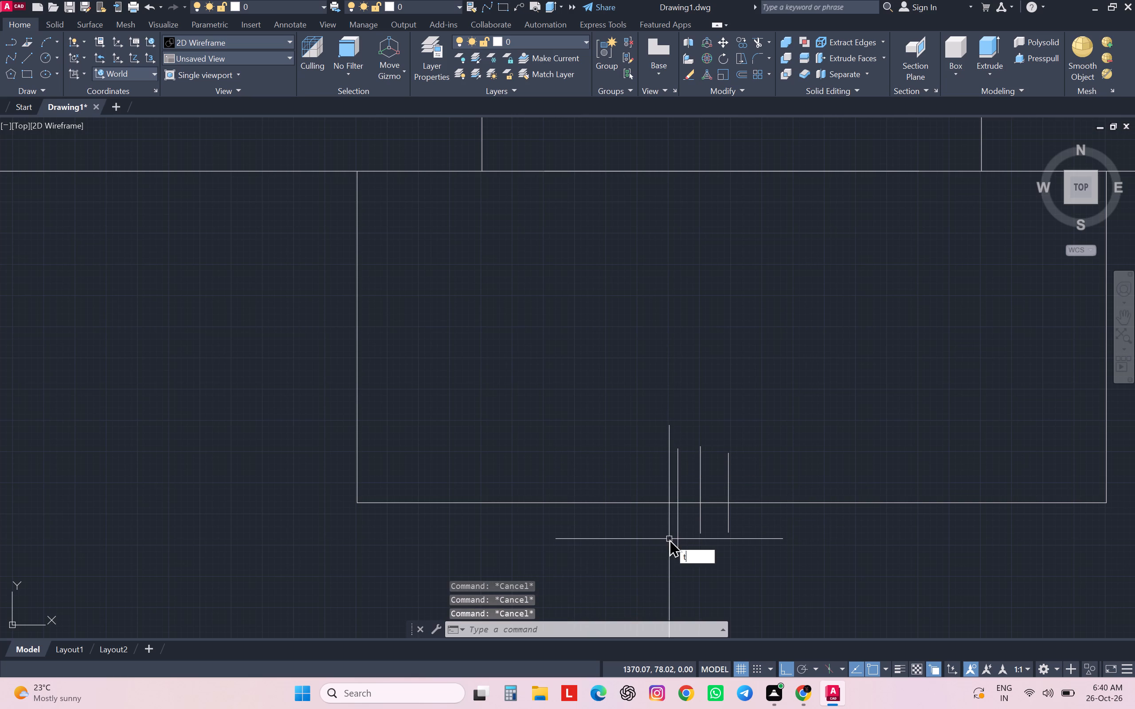
key(r)
key(Return)
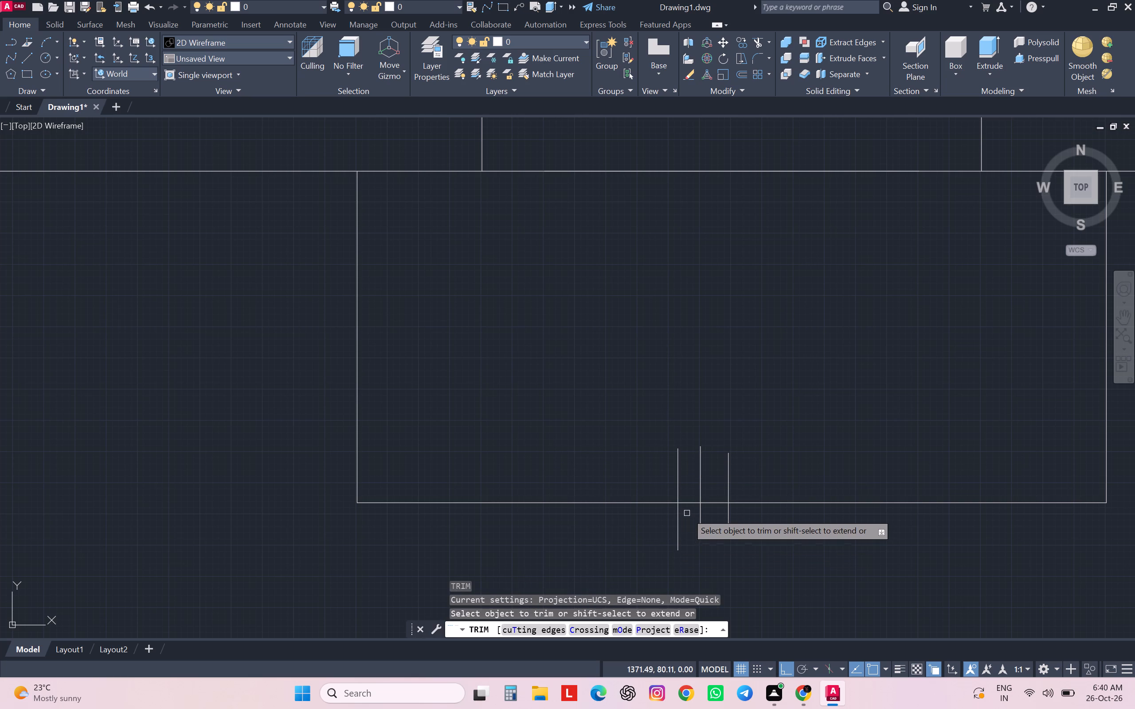
click(691, 502)
click(657, 488)
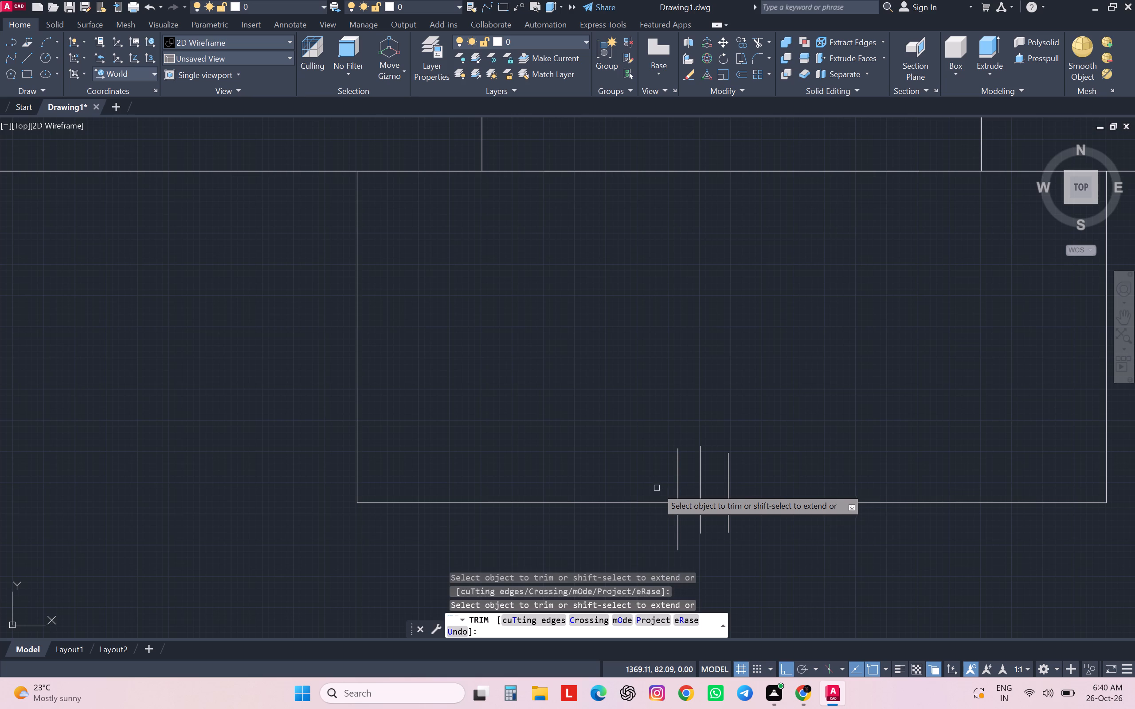
click(815, 465)
click(656, 527)
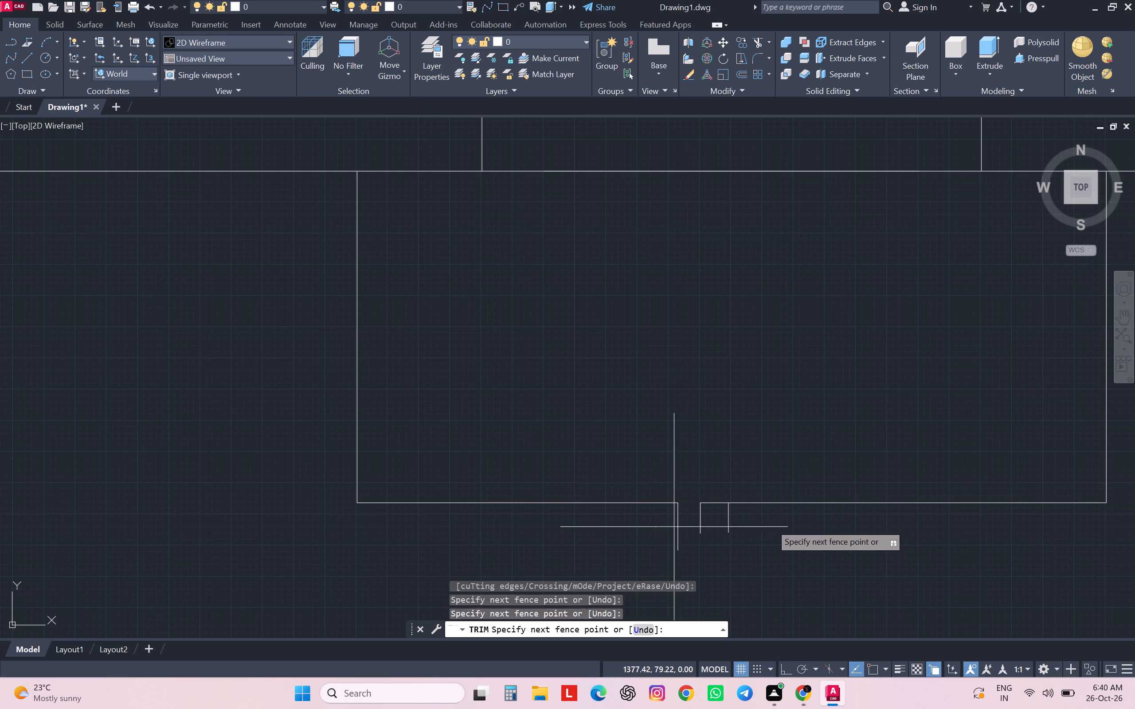
click(776, 524)
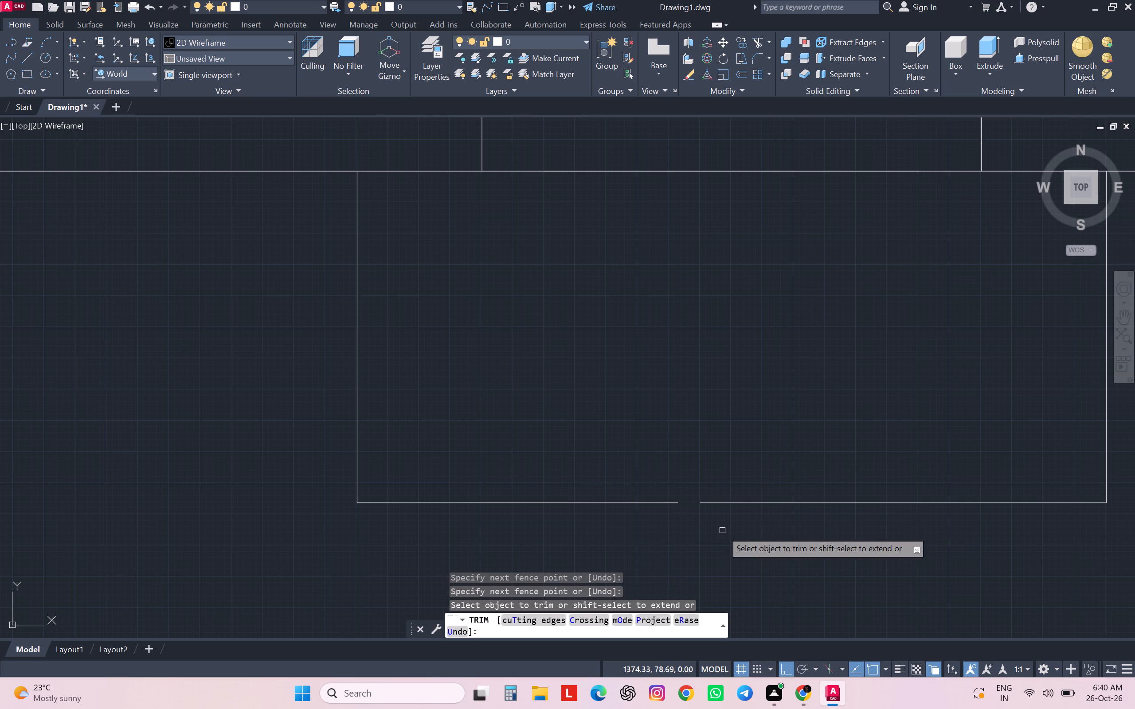
key(Escape)
key(Escape)
key(Escape)
key(Escape)
key(Escape)
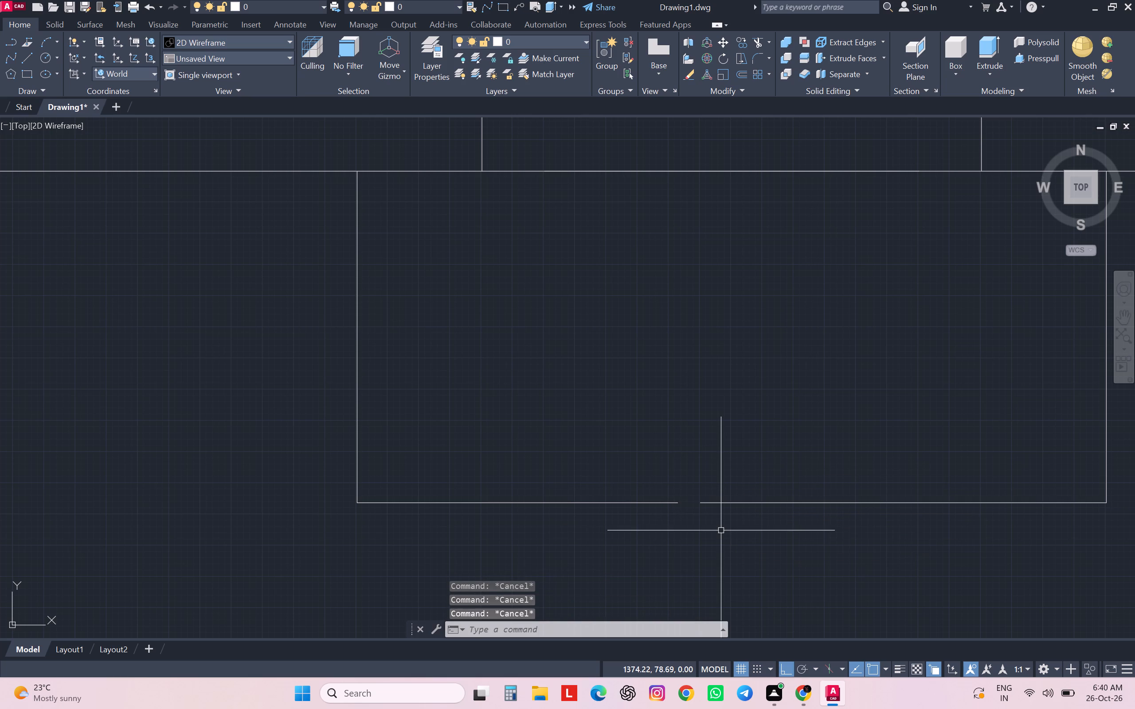
Draw a zigzag break symbol about 7 cm tall across the gap in the intermediate footing's bottom edge, with Ortho off.
key(l)
key(Return)
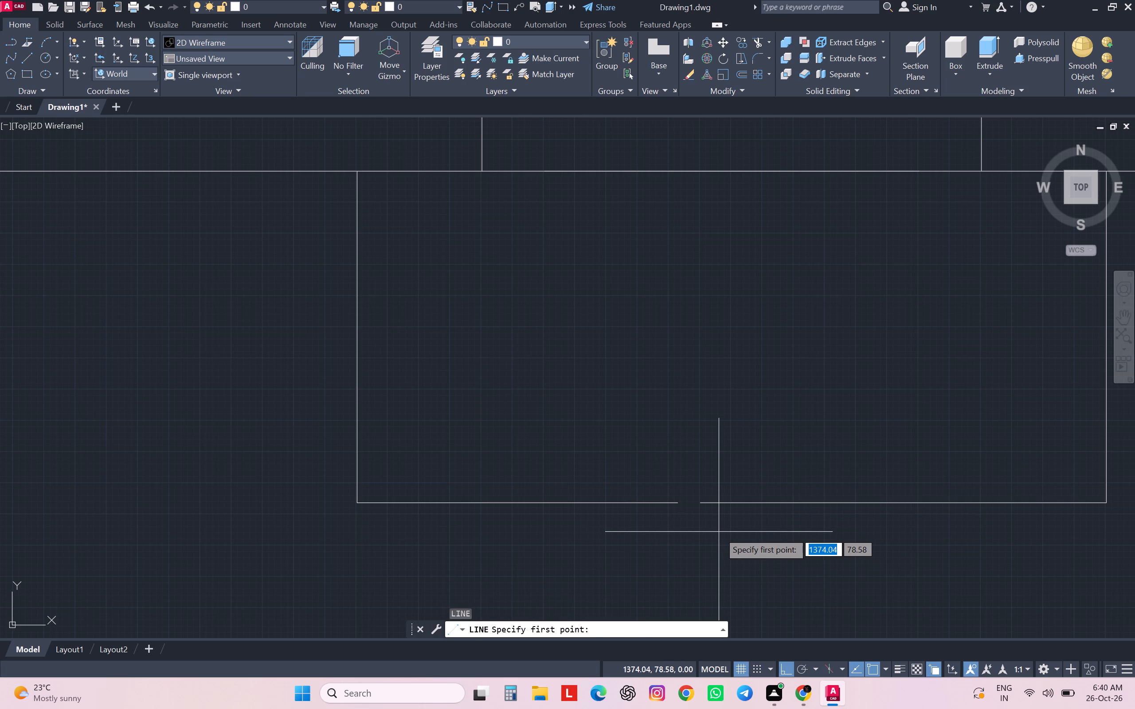
key(F8)
click(677, 504)
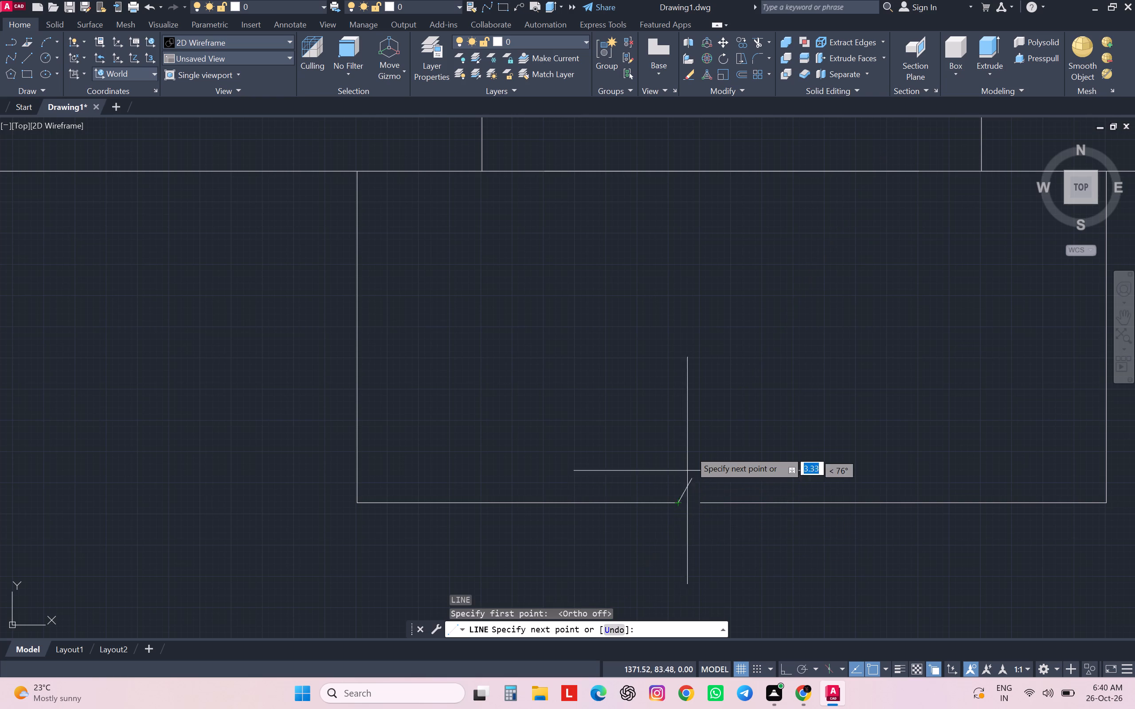
click(689, 461)
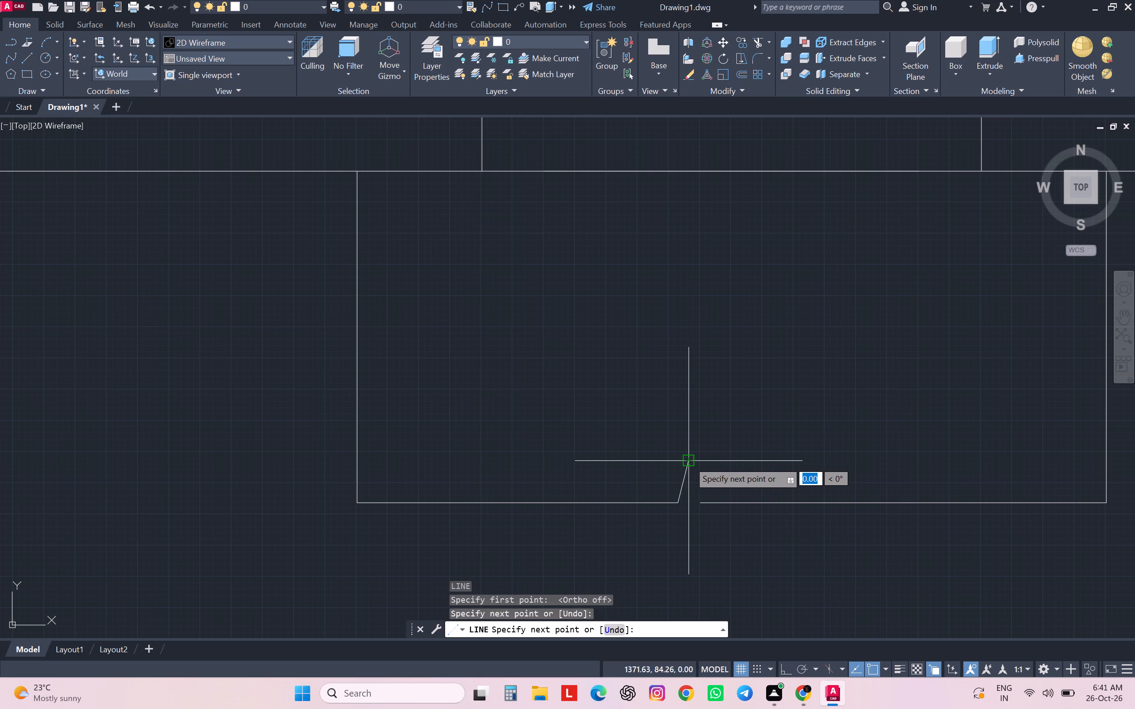
click(691, 546)
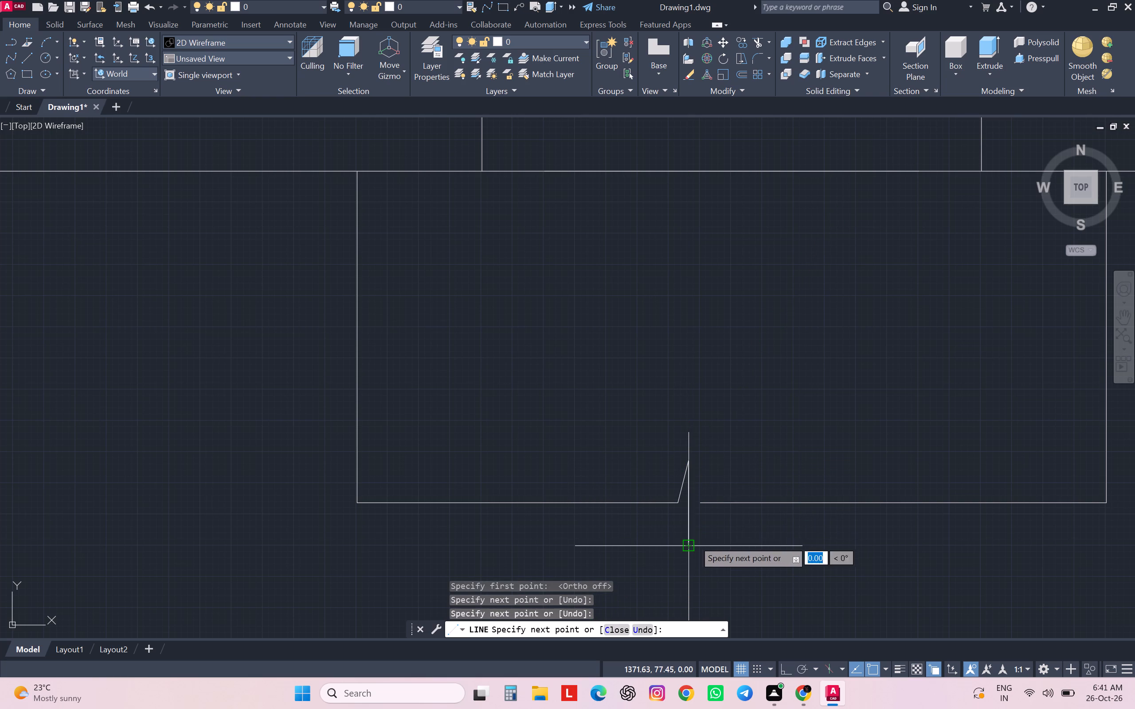
click(700, 506)
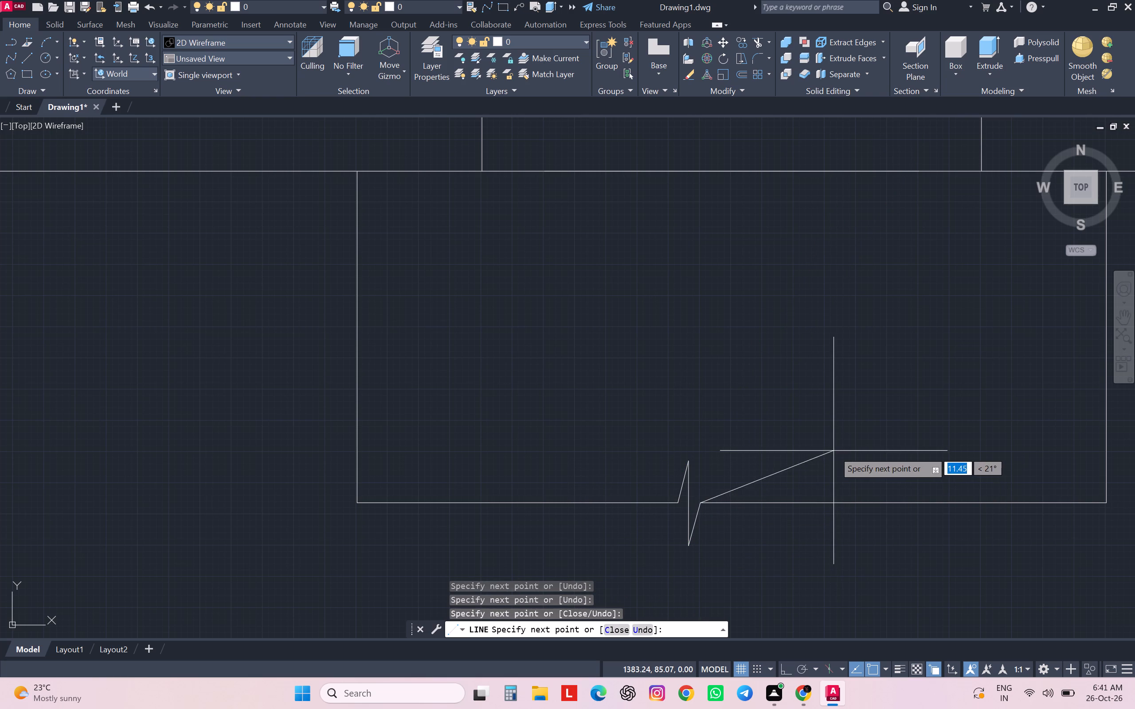
key(Escape)
key(Escape)
Draw short horizontal lines continuing the intermediate footing's bottom edge outward beyond both of its lower corners.
scroll(834, 451, down, 2)
scroll(775, 451, down, 3)
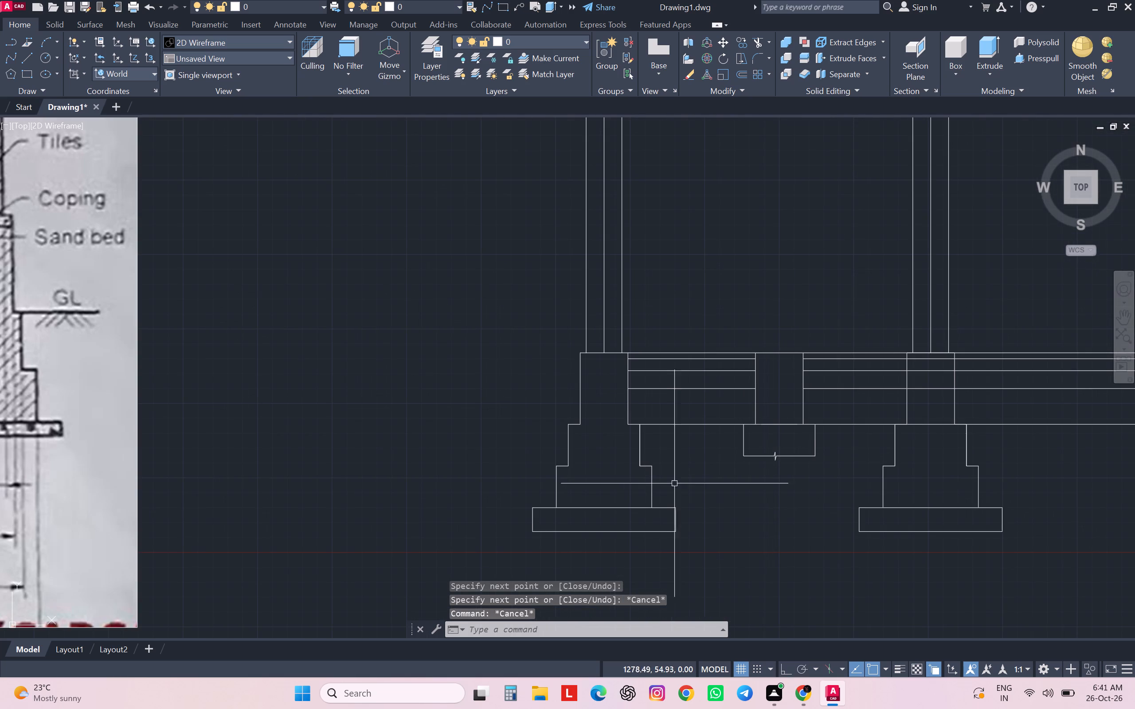
middle_drag(431, 442, 728, 372)
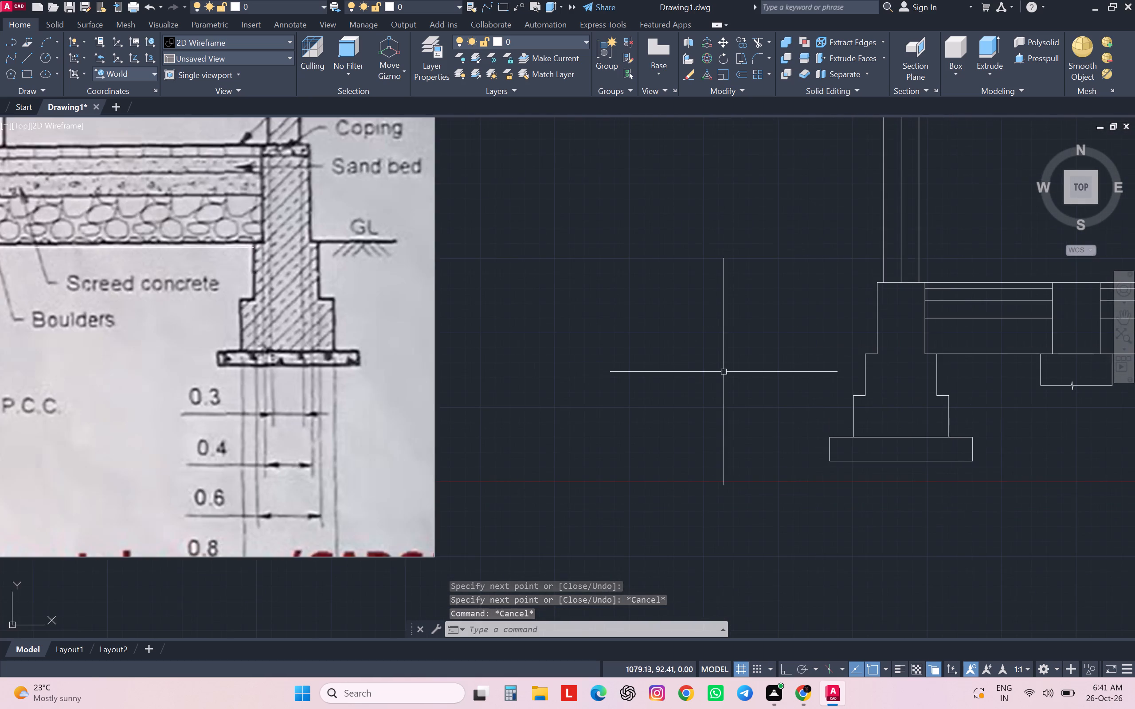
scroll(724, 372, down, 1)
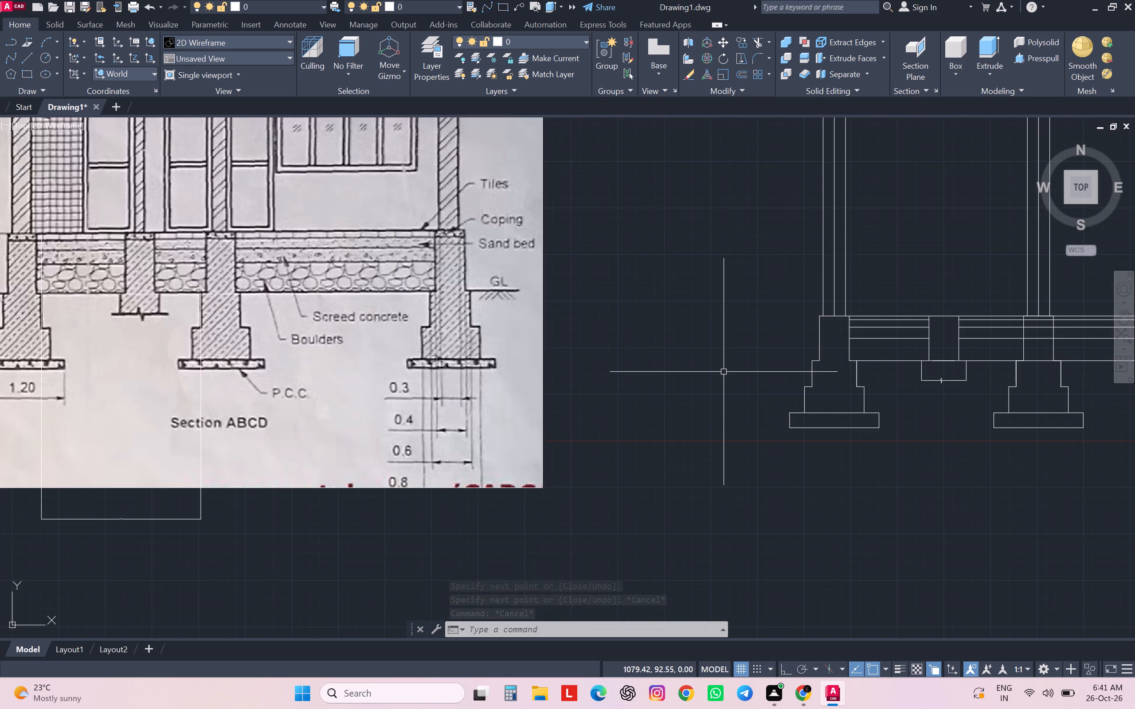
middle_drag(723, 372, 377, 387)
scroll(563, 403, up, 2)
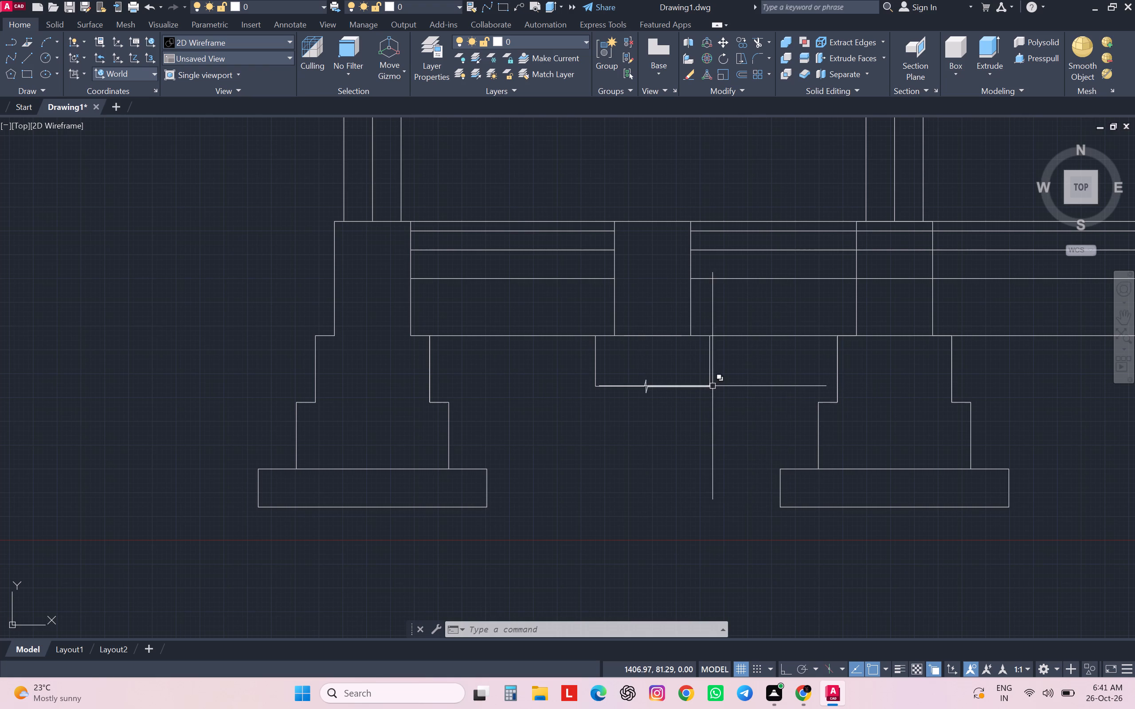
key(l)
key(Return)
click(714, 386)
click(760, 386)
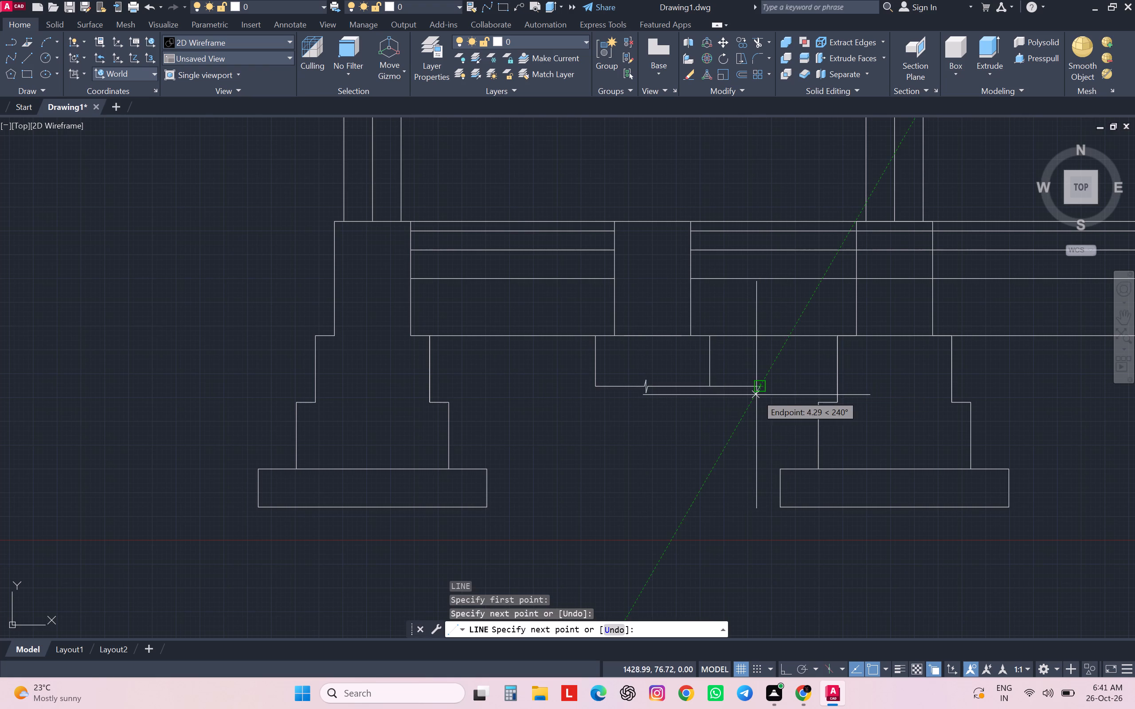
key(Escape)
key(space)
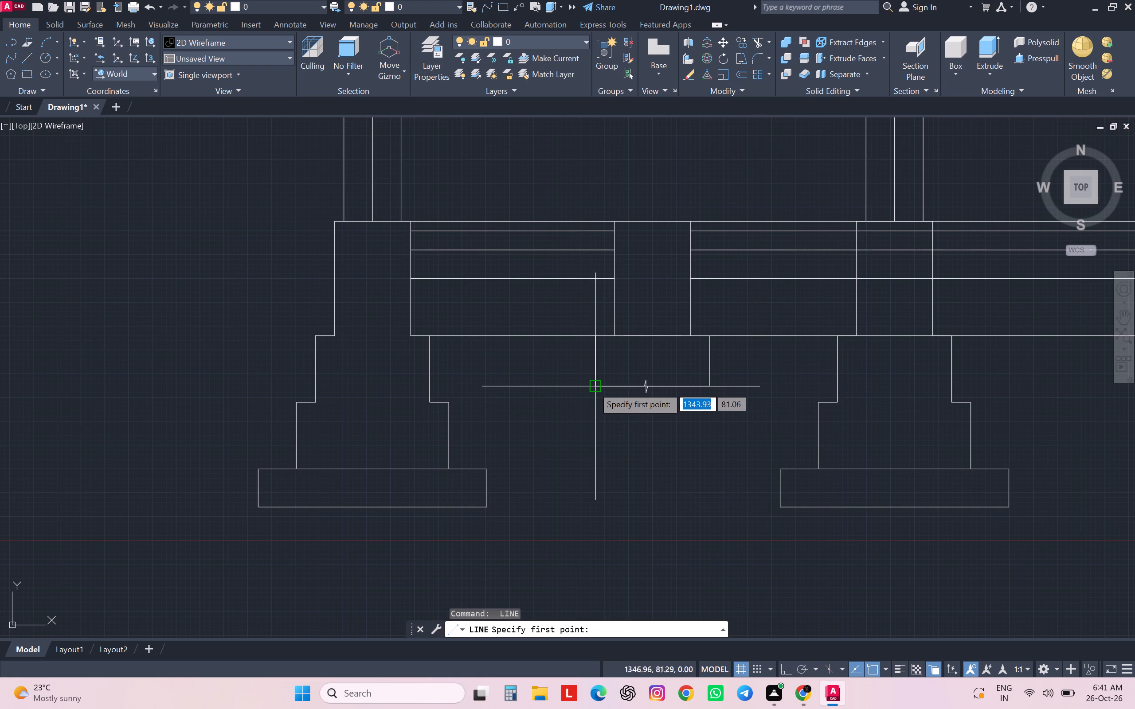
click(593, 386)
click(559, 390)
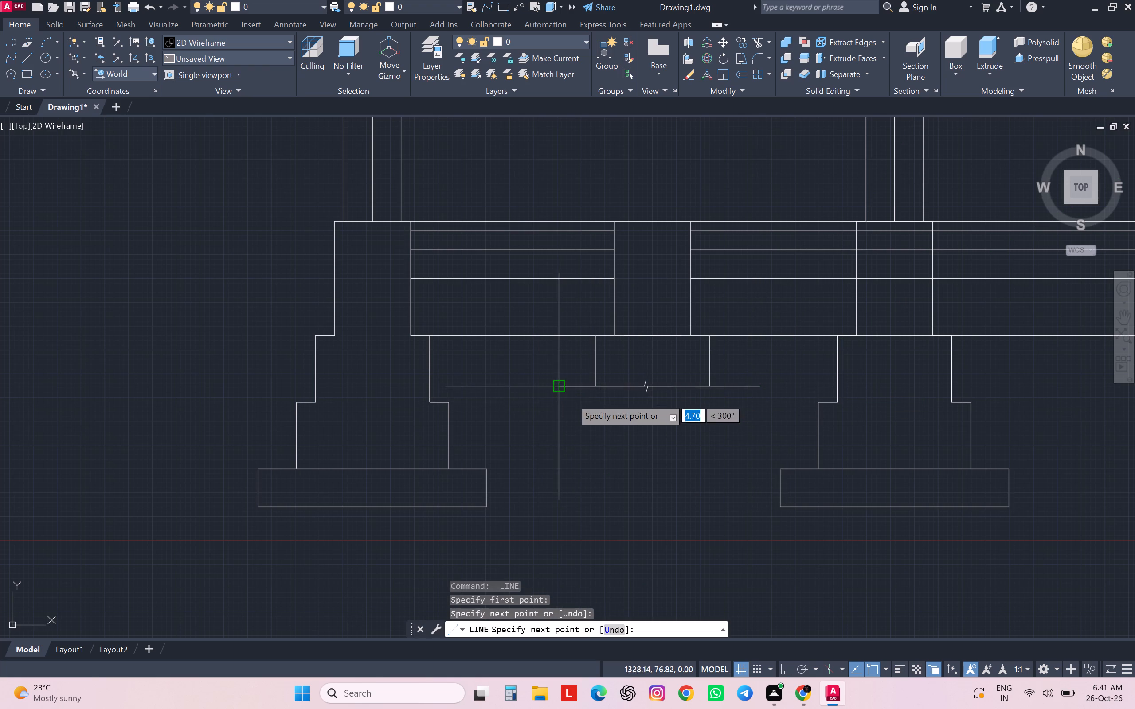
key(Escape)
key(Escape)
Extend the left bay's uppermost floor-layer line across the intermediate footing's plinth wall.
scroll(706, 418, down, 1)
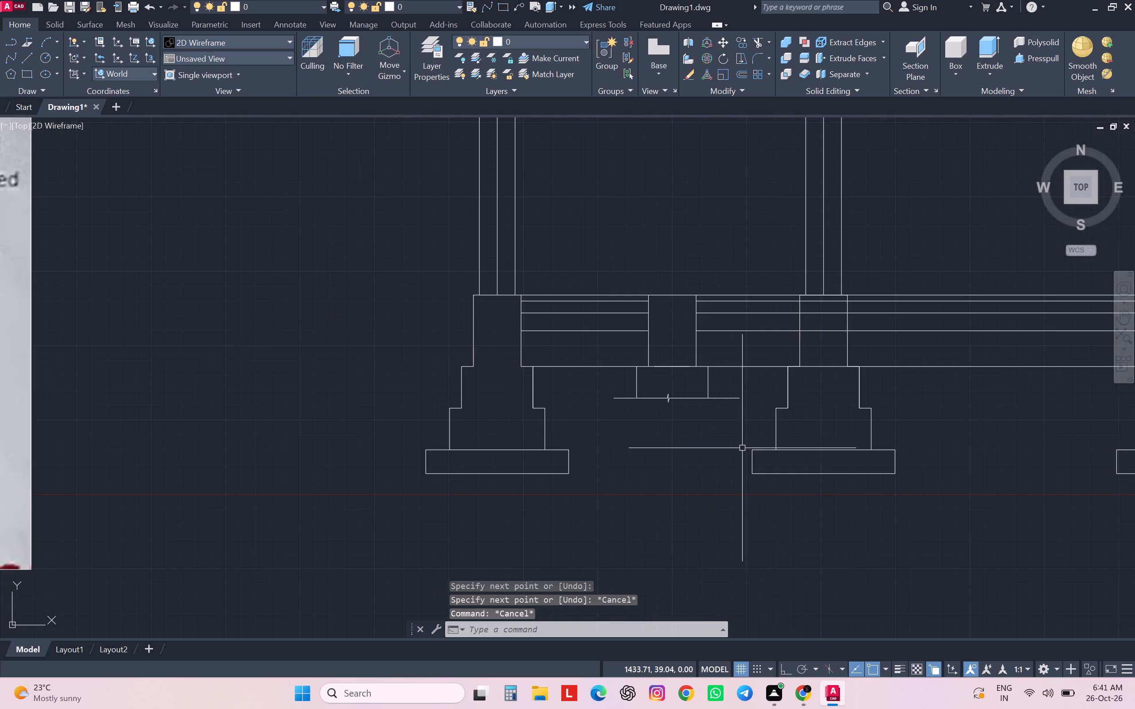
scroll(742, 448, down, 2)
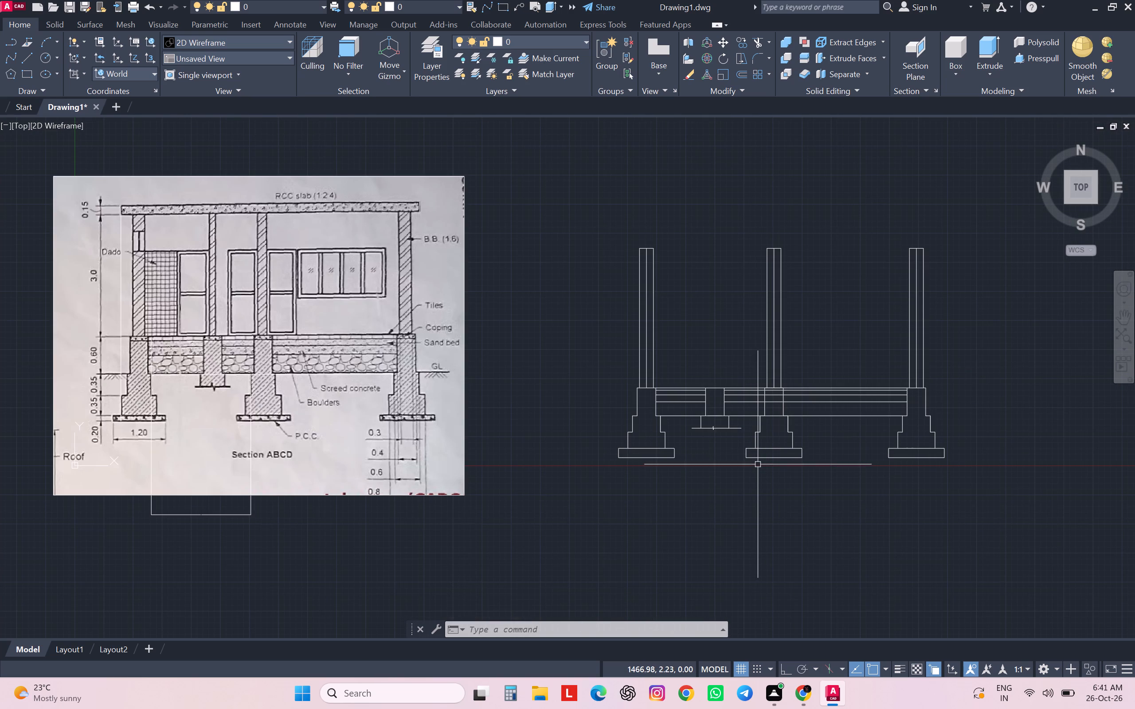
scroll(770, 437, up, 2)
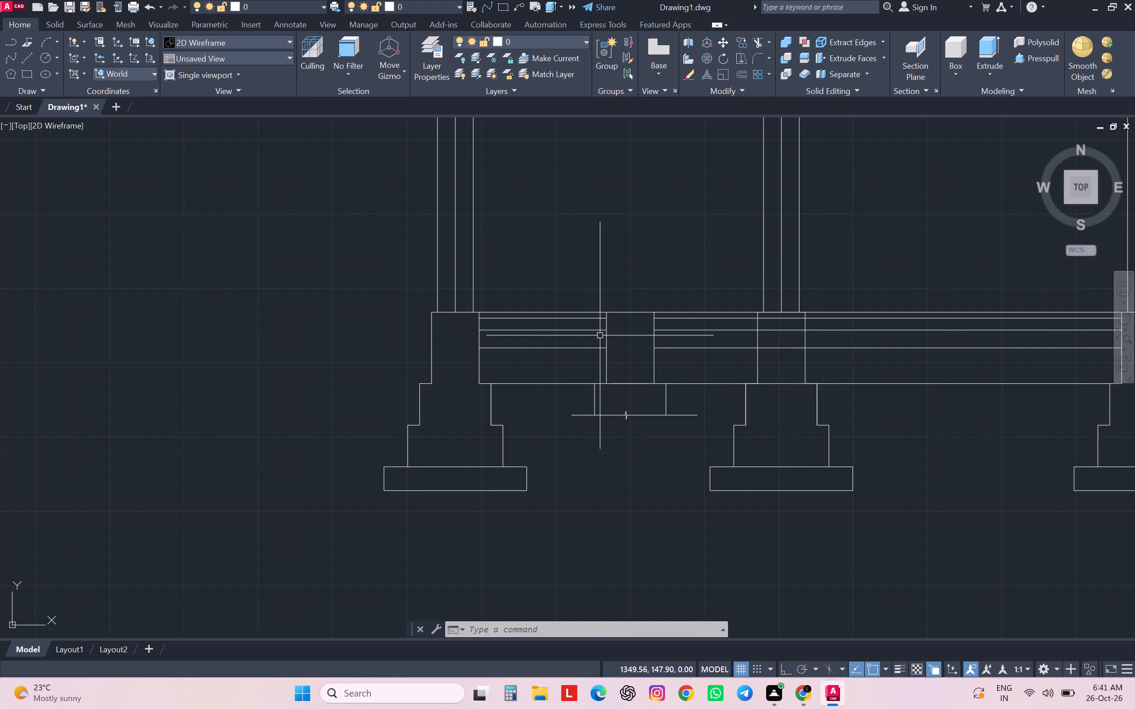
text(ex)
key(space)
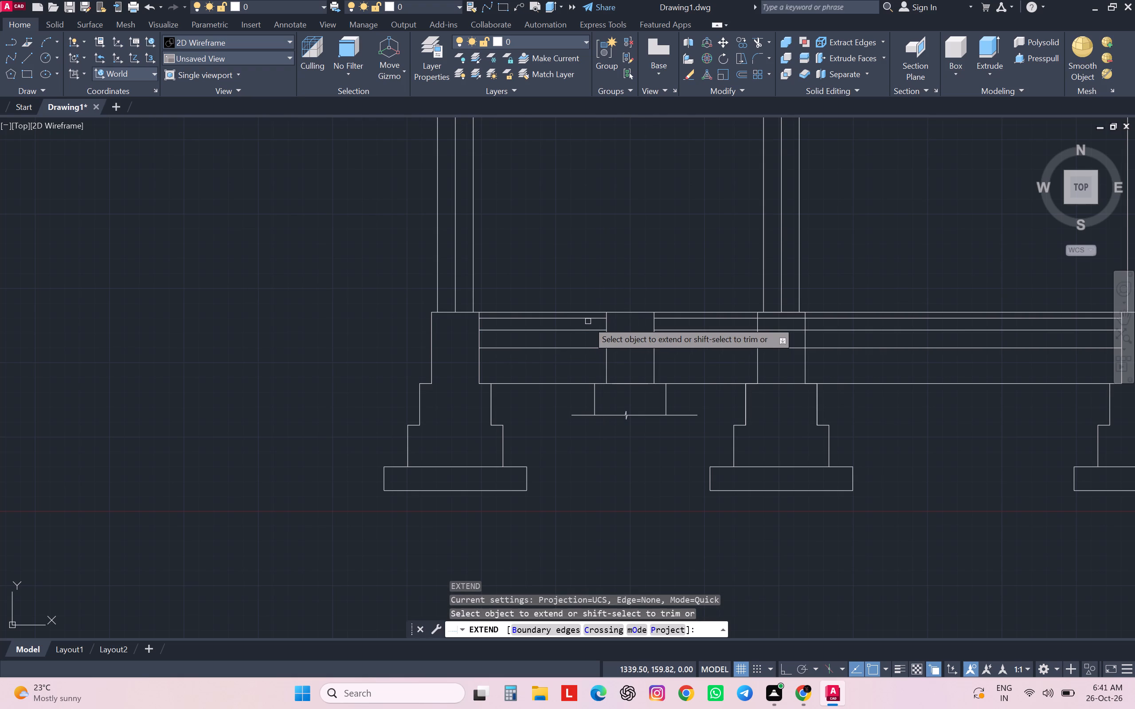
click(587, 320)
key(Escape)
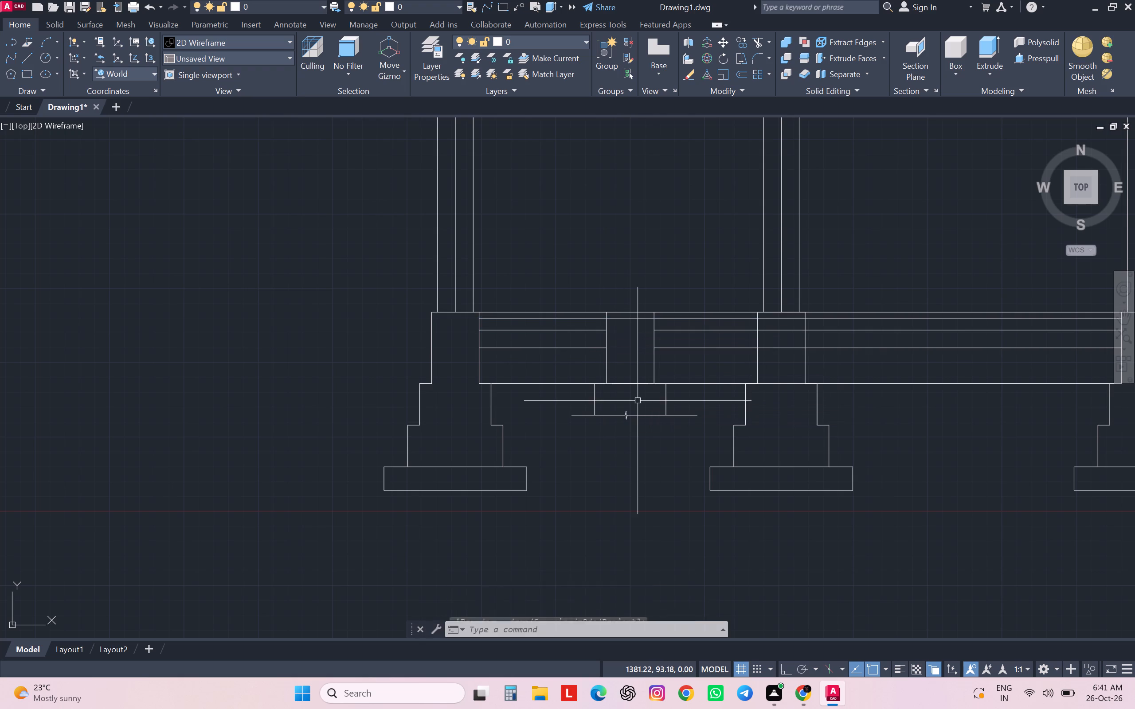
key(Escape)
key(Escape)
Trim the two lower floor-layer lines and the ground-level line between the faces of the middle footing's plinth wall.
scroll(638, 401, down, 2)
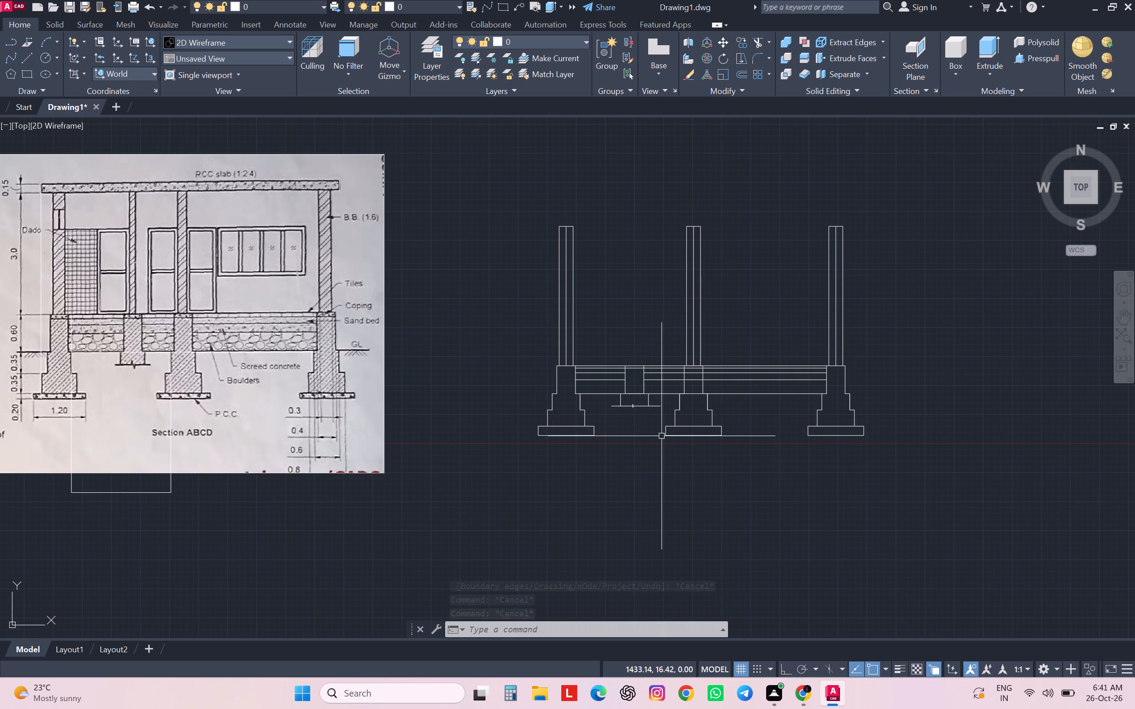
key(Escape)
key(Escape)
key(Escape)
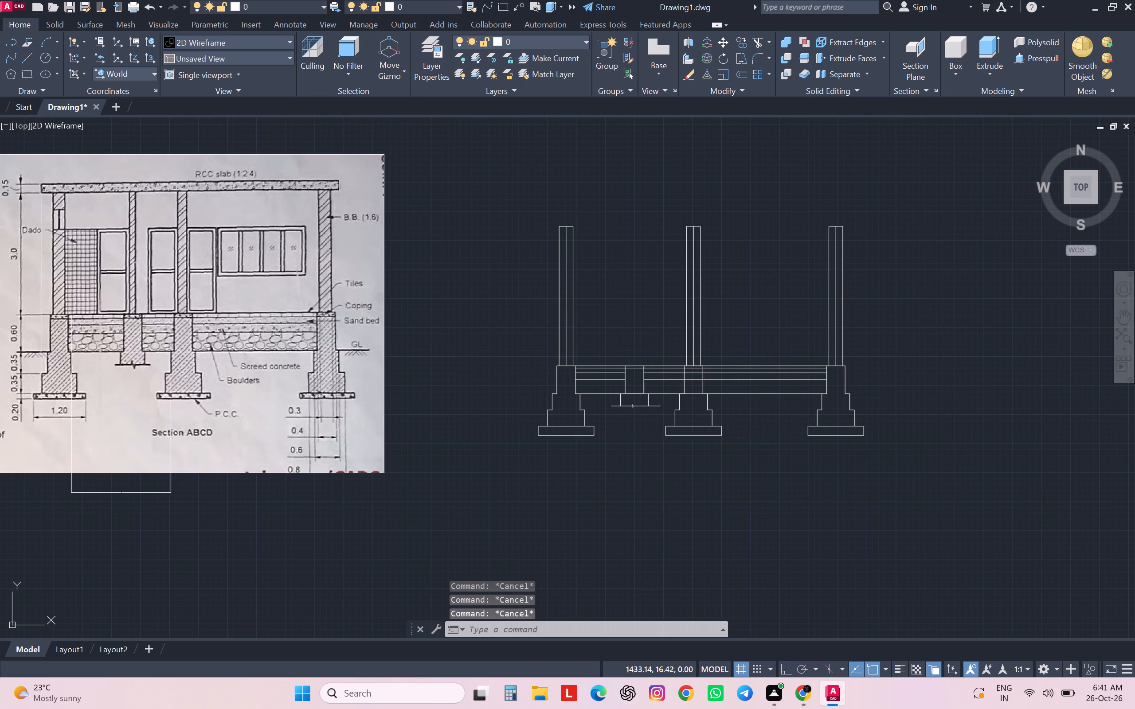
key(Escape)
text(tr)
key(Return)
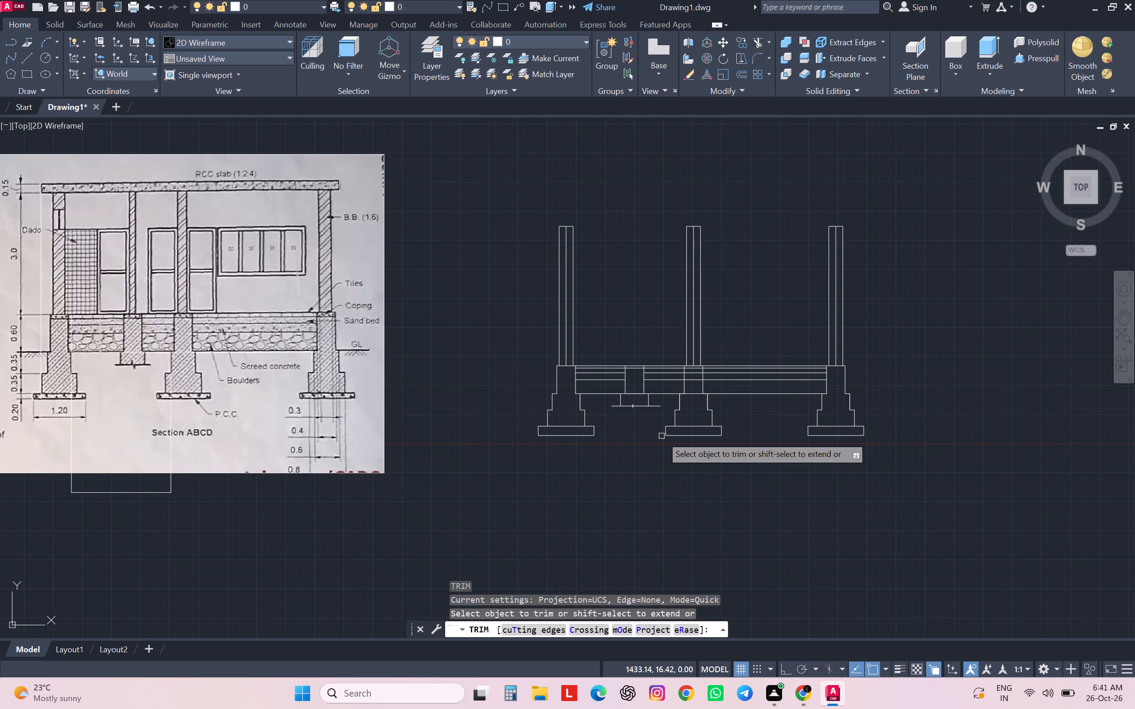
scroll(682, 432, up, 2)
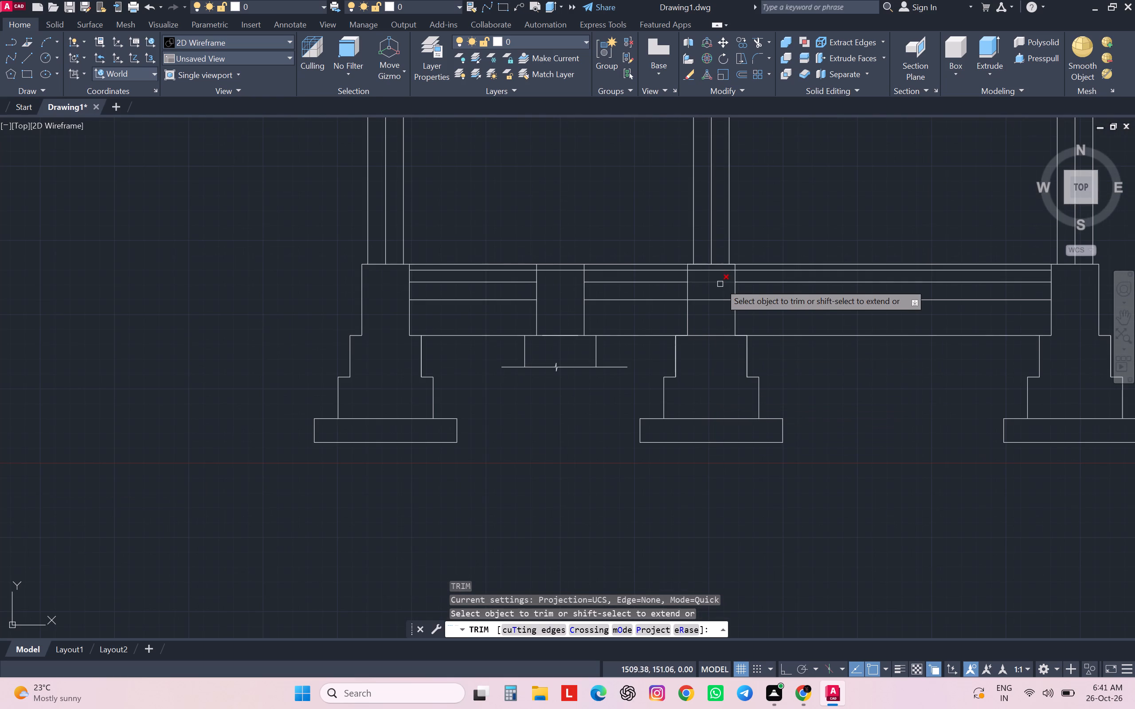
click(714, 284)
click(712, 298)
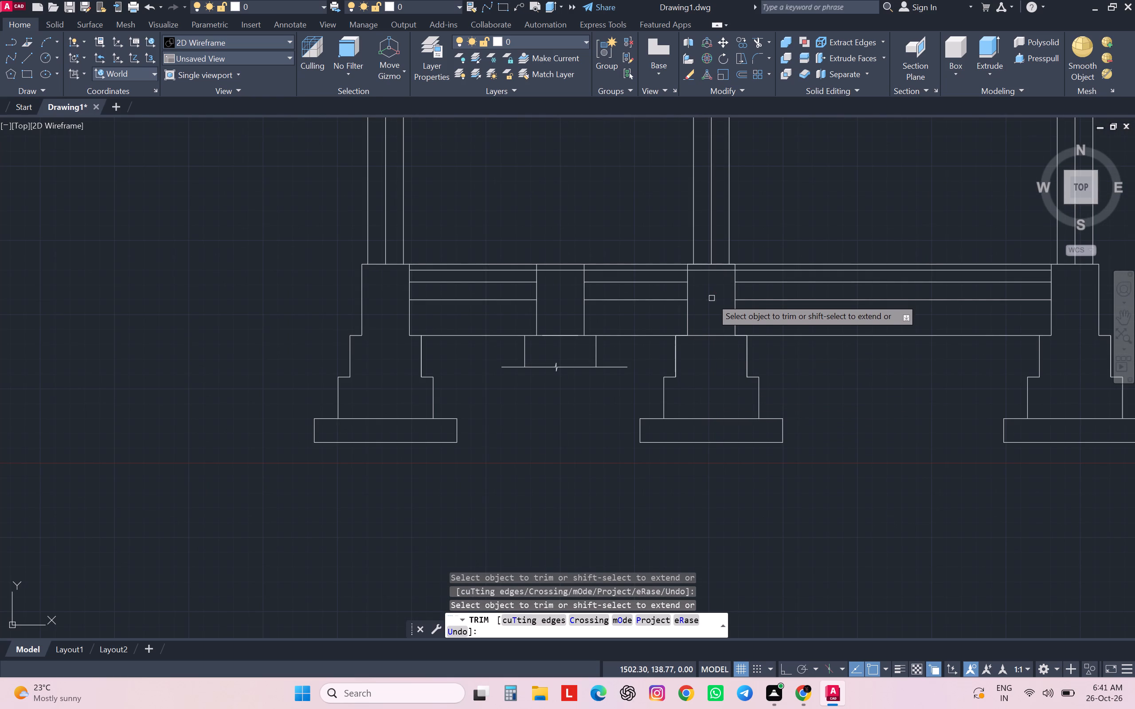
click(711, 338)
scroll(711, 337, down, 1)
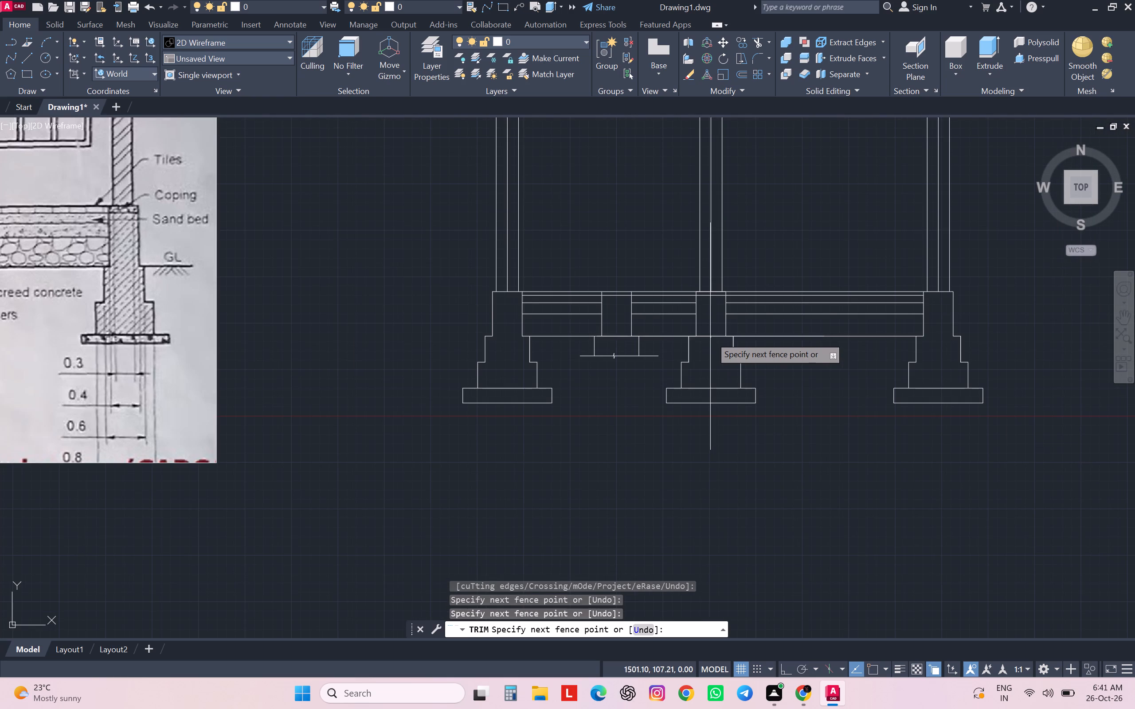
click(710, 335)
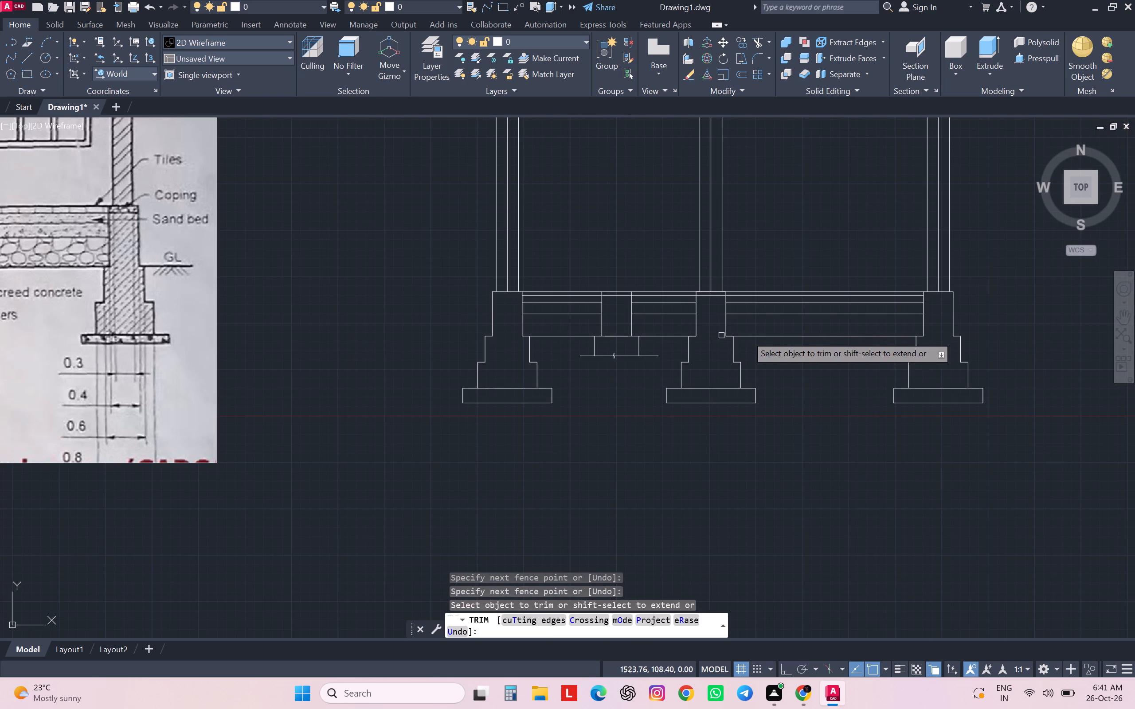
Trim the two overlapping ground-level lines between the faces of the intermediate footing's plinth wall.
scroll(684, 330, down, 1)
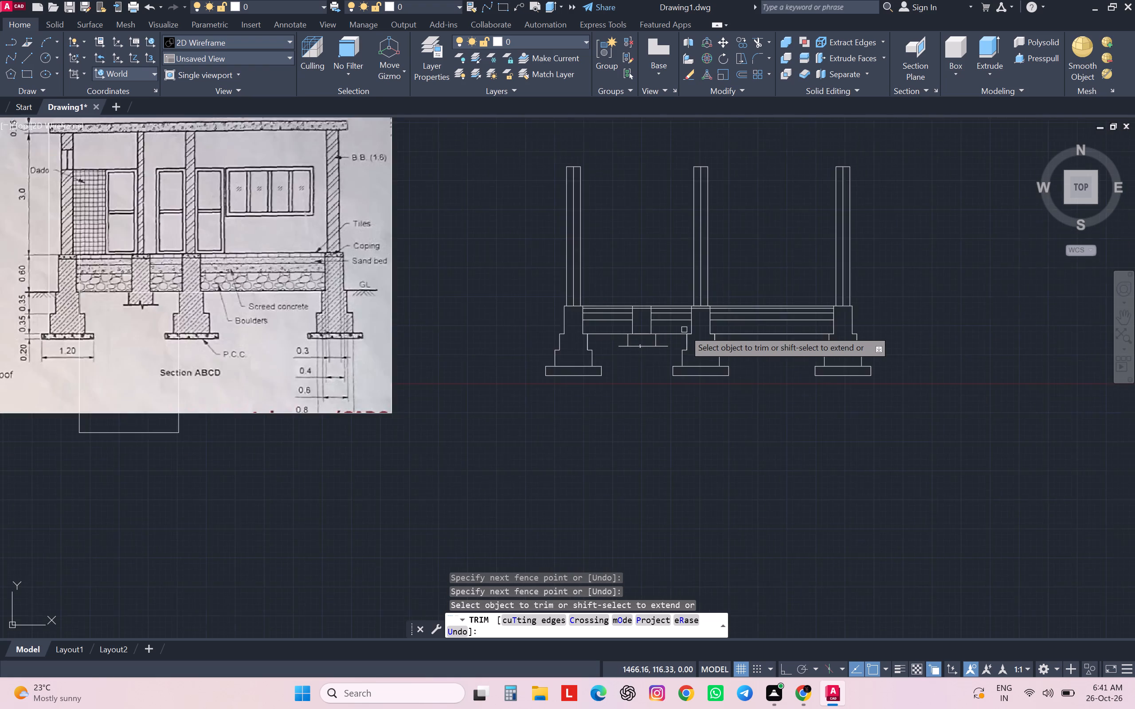
scroll(684, 330, down, 1)
scroll(684, 330, up, 1)
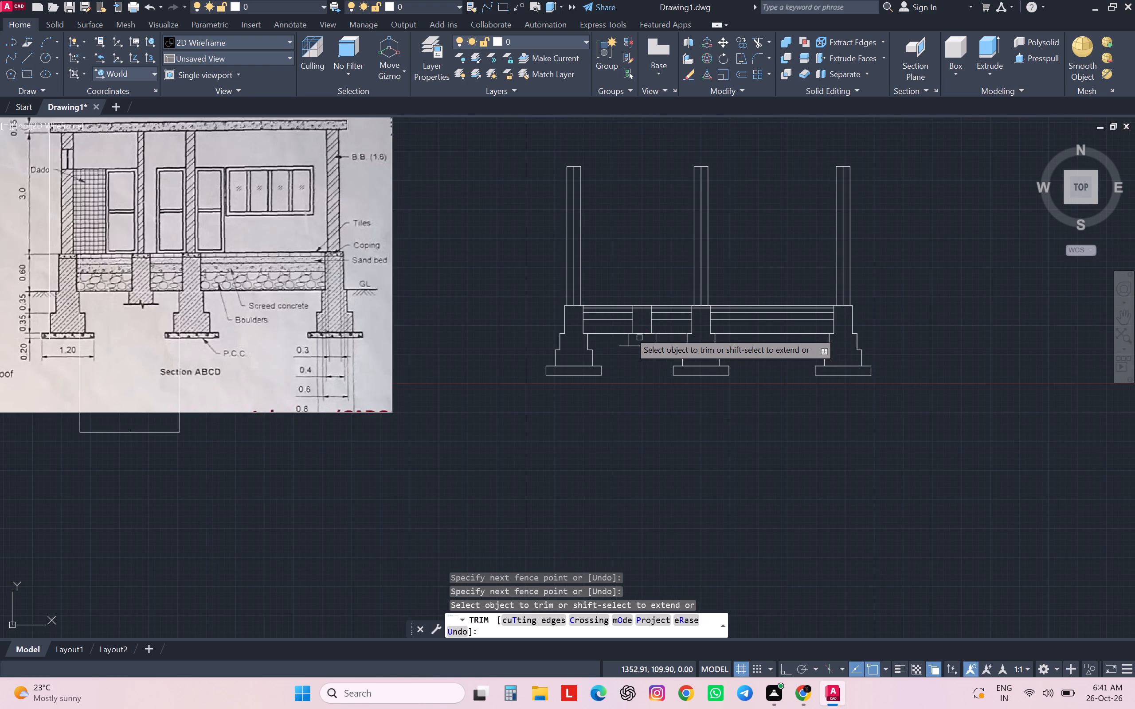
click(640, 332)
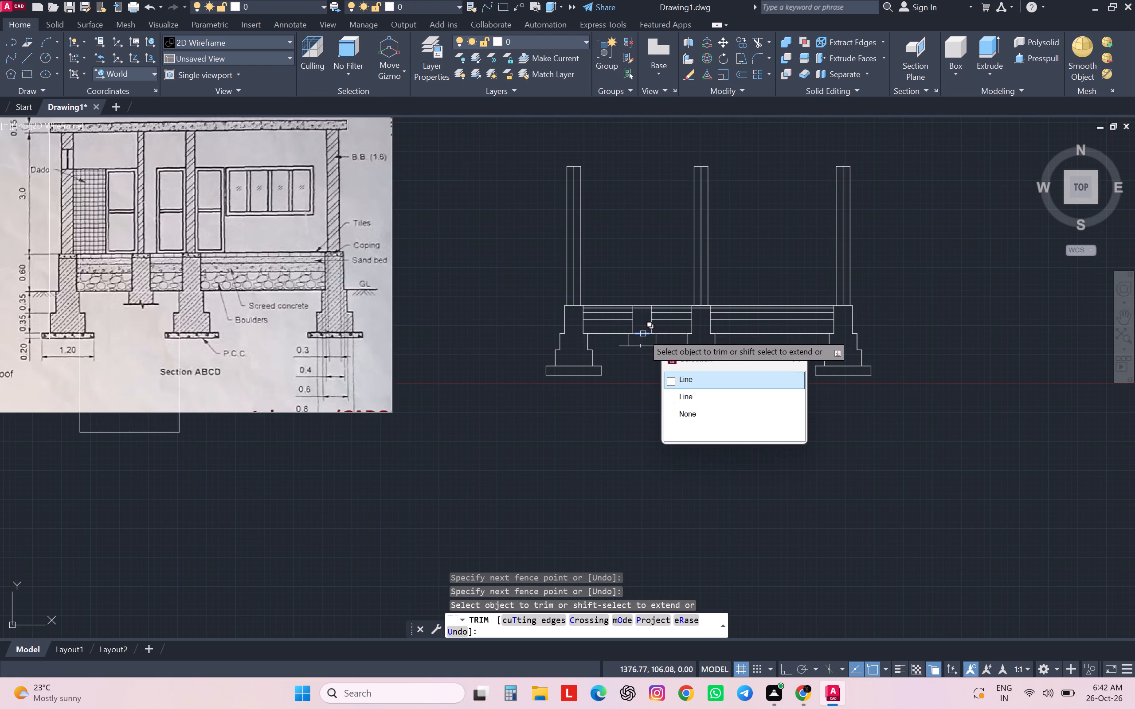
click(669, 378)
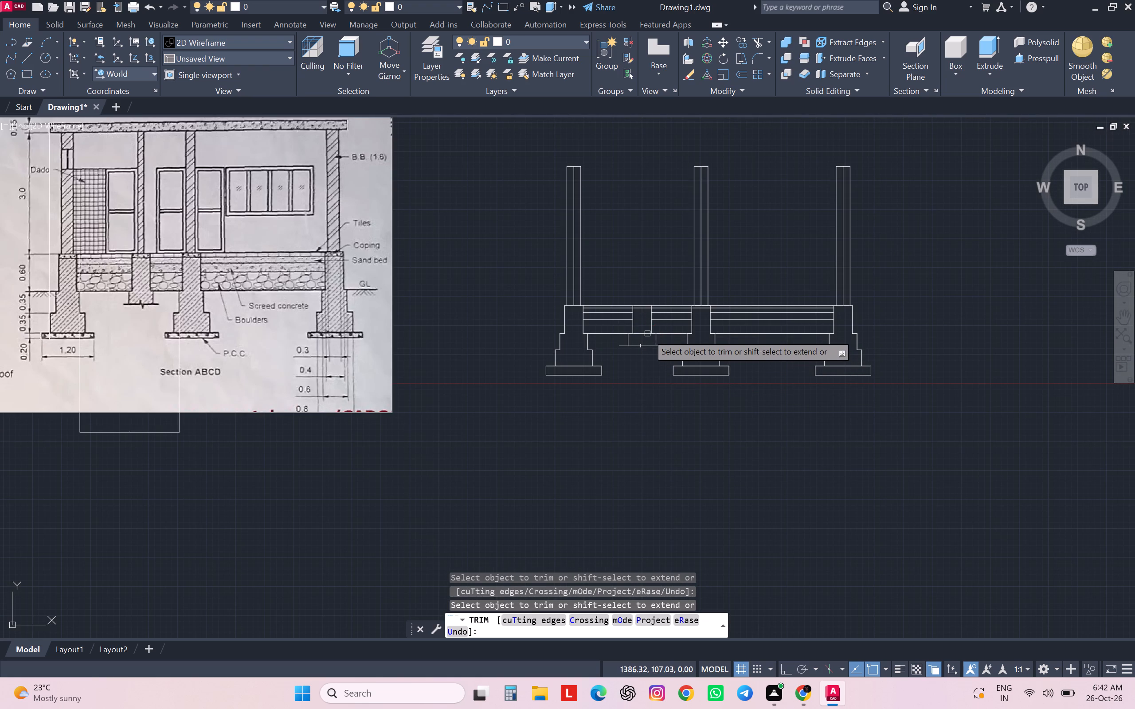
click(646, 334)
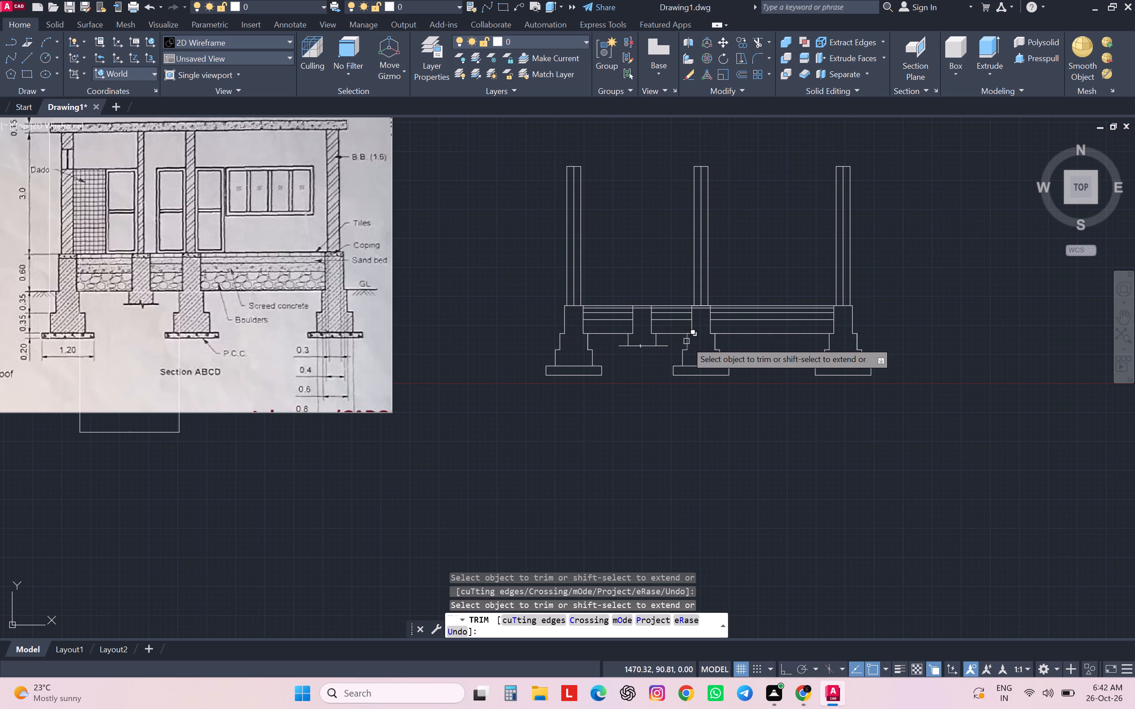
key(Escape)
key(Escape)
key(Escape)
key(Escape)
key(Escape)
key(Escape)
key(Escape)
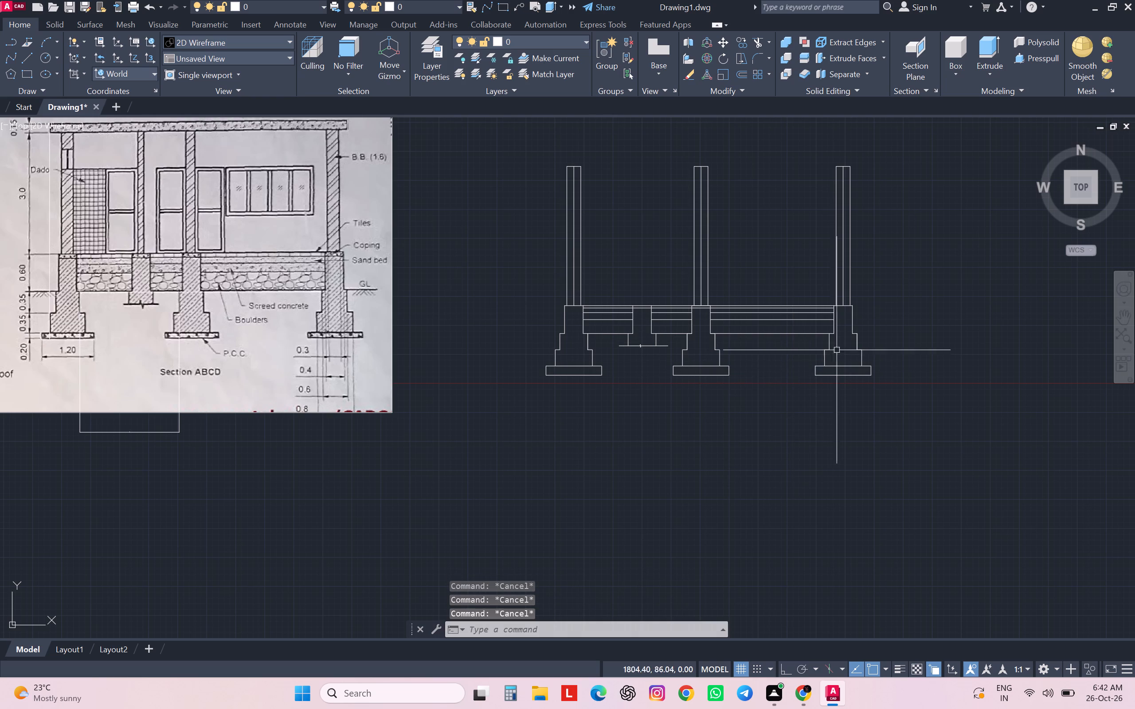
Extend the uppermost floor-layer lines across the right and left footings' plinth walls to their outer faces.
scroll(860, 305, up, 1)
key(space)
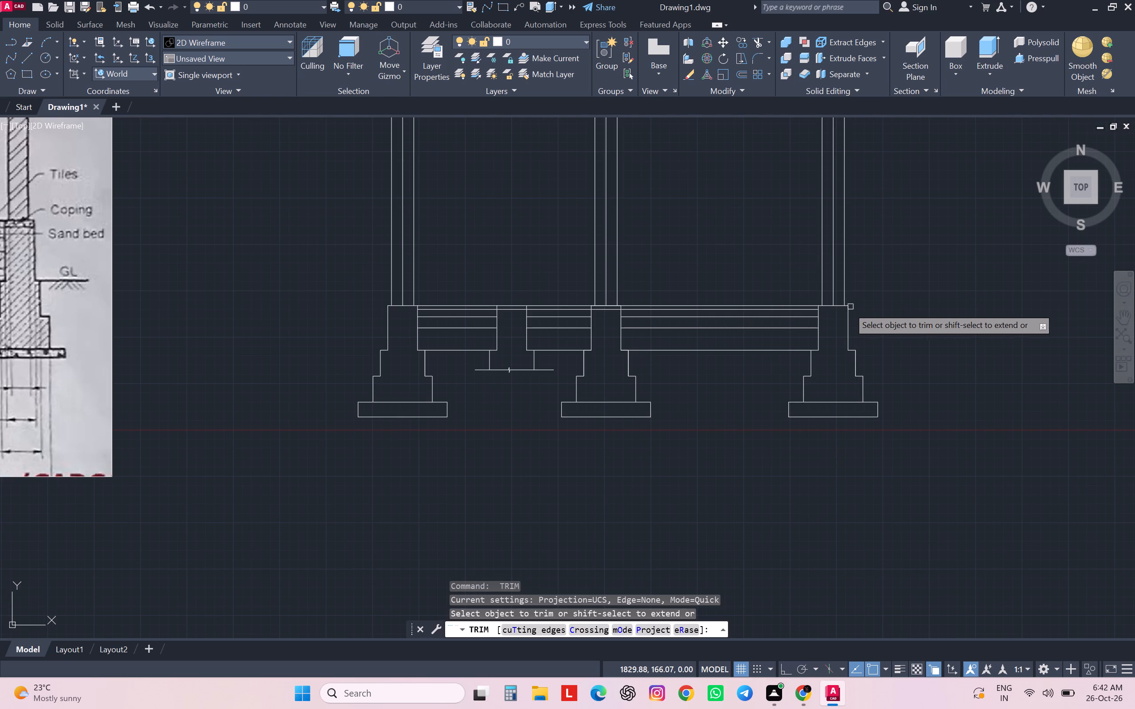
shift+click(810, 311)
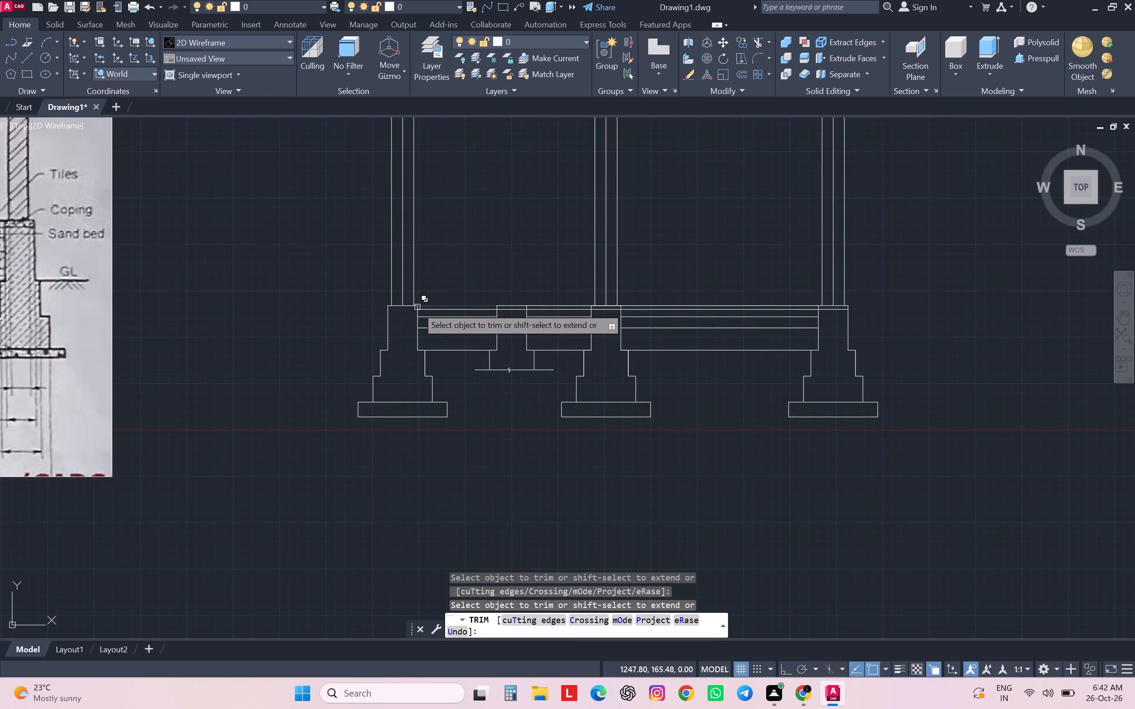
shift+click(425, 312)
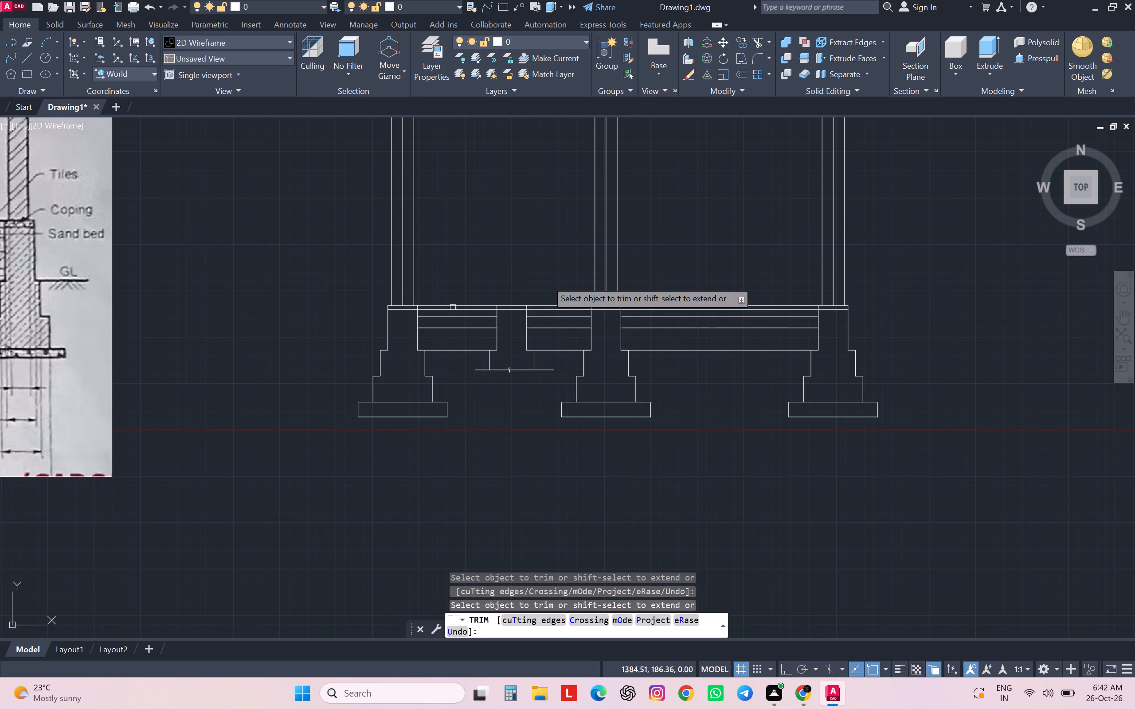
key(Escape)
key(Escape)
key(Escape)
key(Escape)
scroll(548, 278, down, 1)
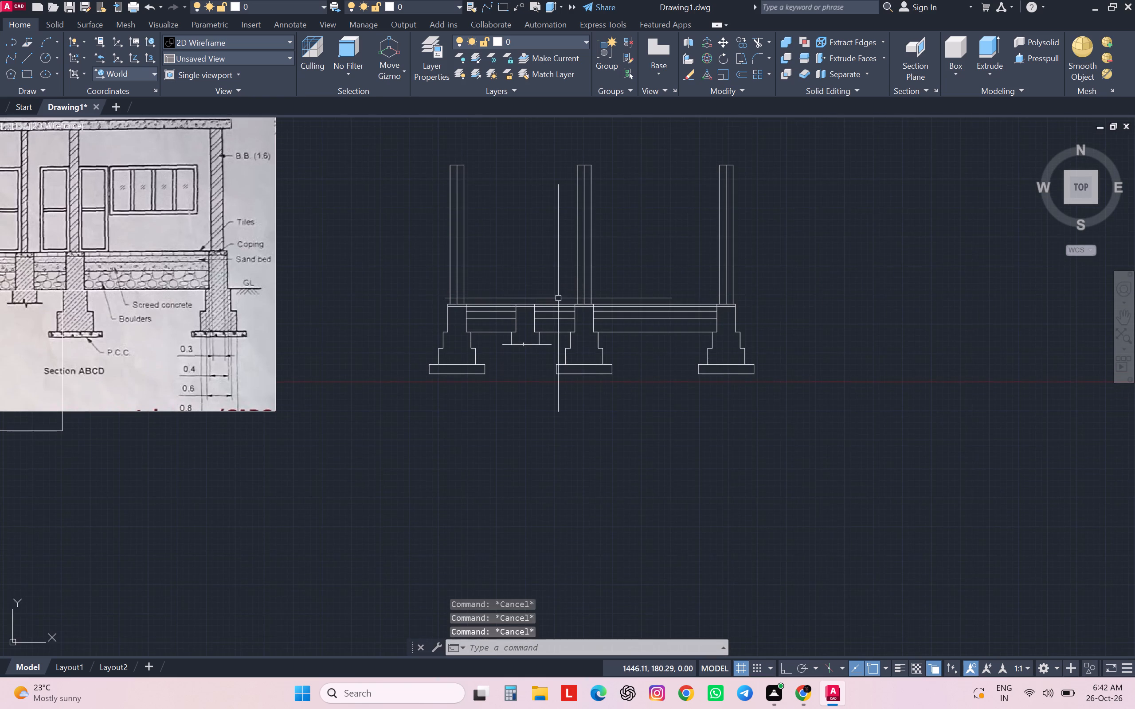
Draw a 40 cm horizontal line across the top of the intermediate footing's plinth wall.
middle_drag(557, 298, 672, 403)
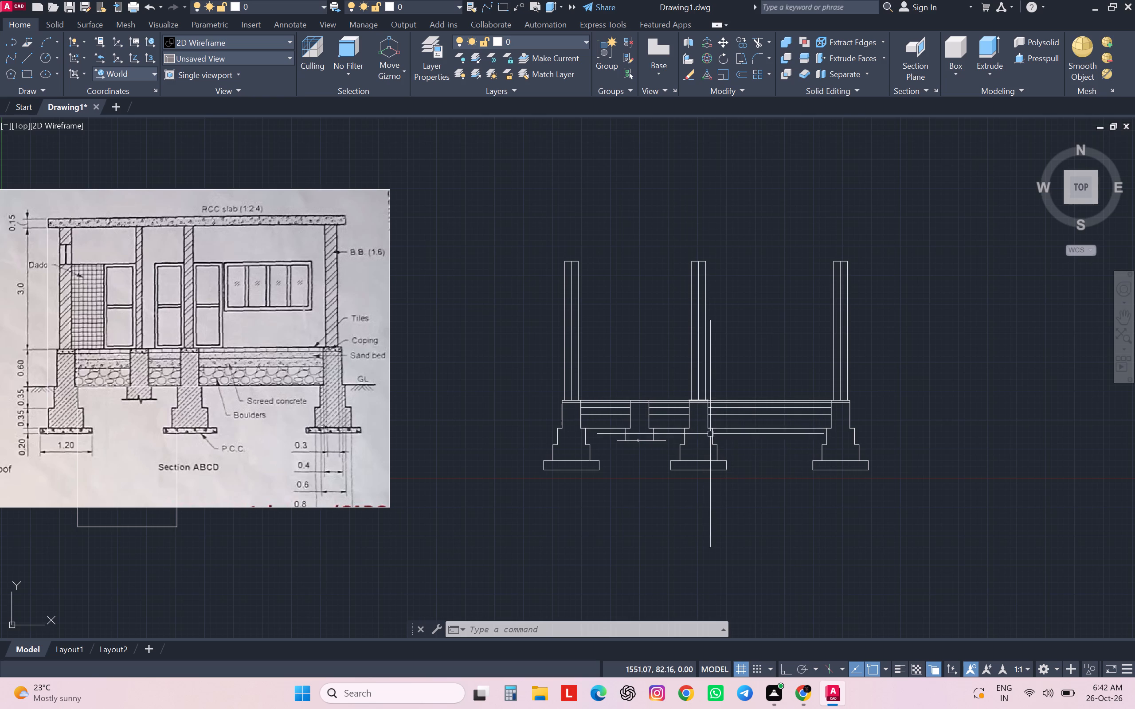
scroll(663, 406, up, 3)
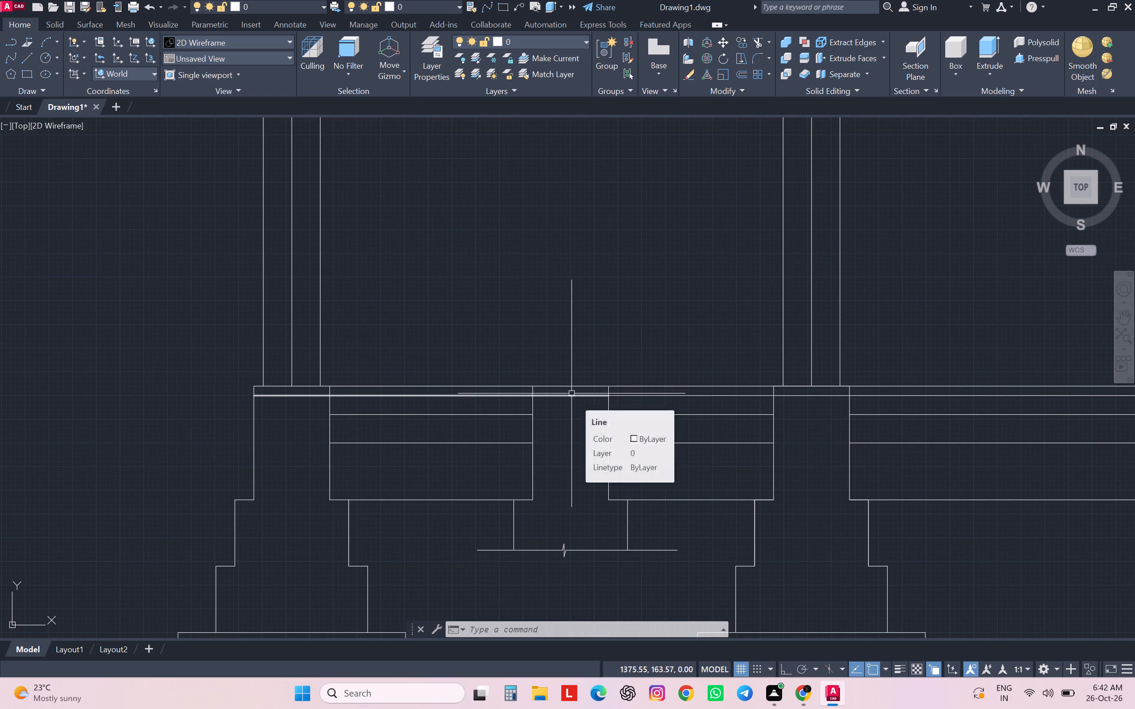
key(l)
key(Return)
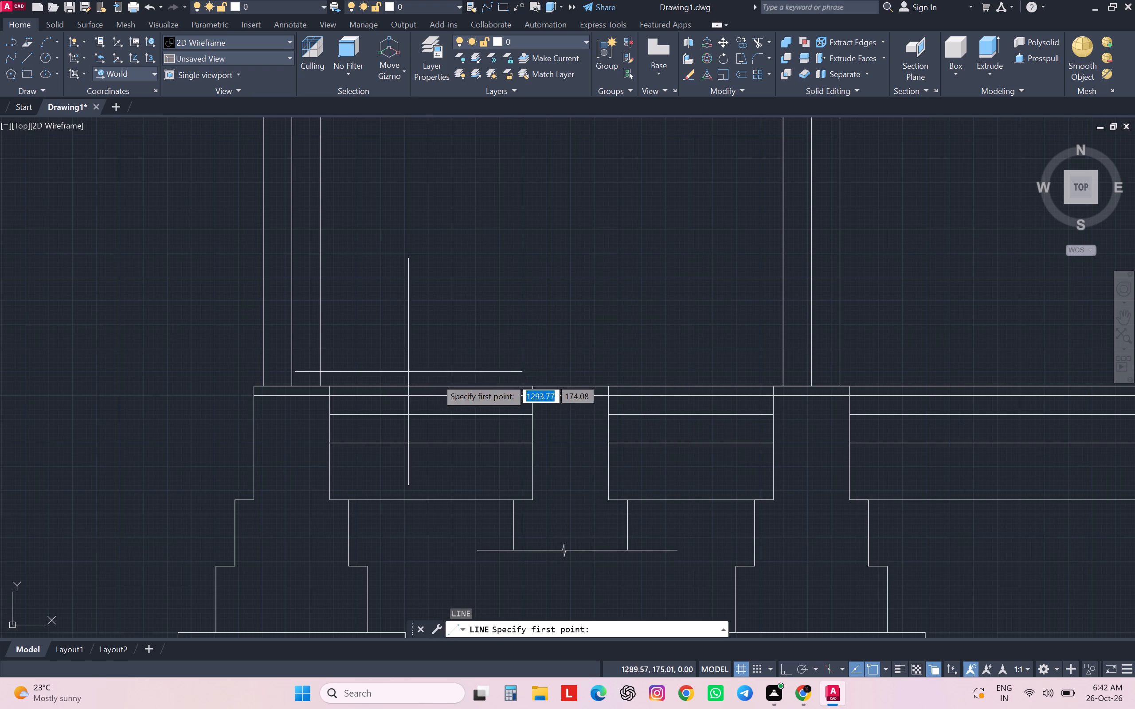
click(529, 388)
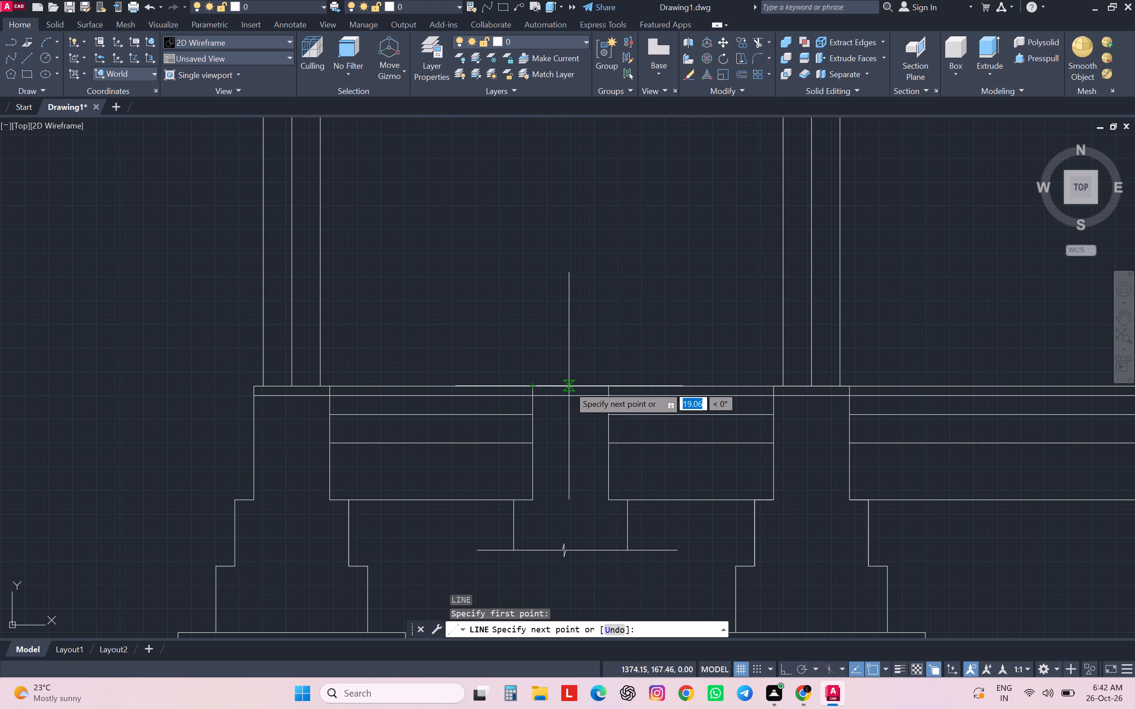
click(610, 388)
key(Escape)
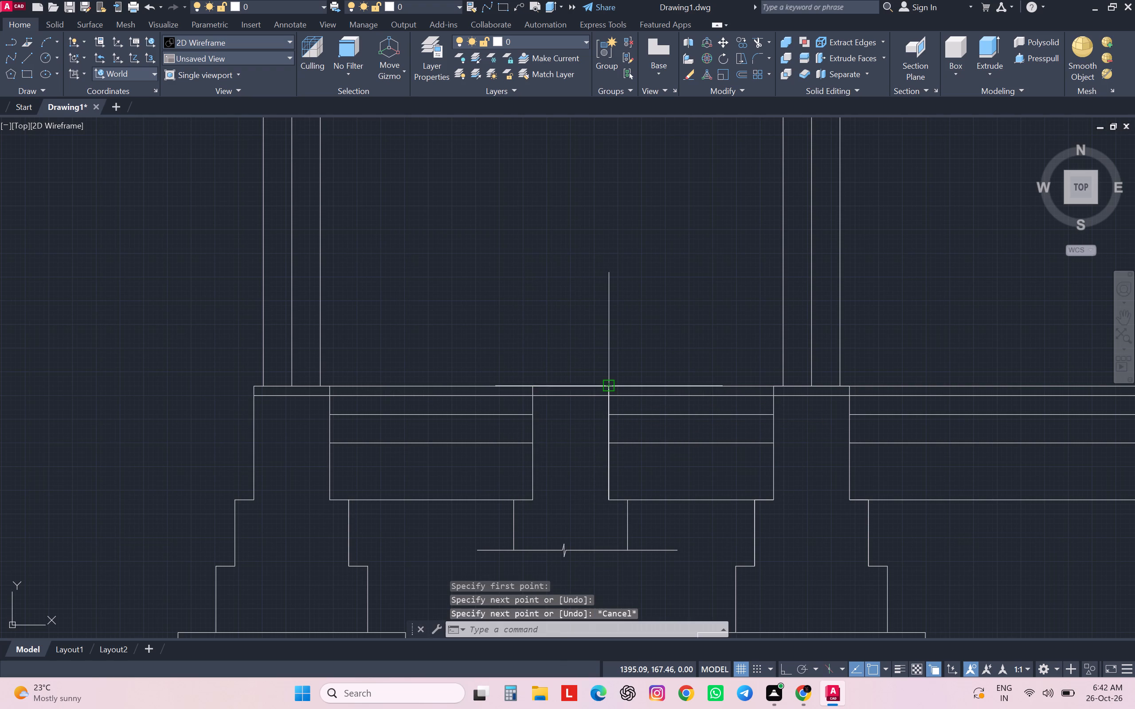
Draw a 300 cm vertical line from the midpoint of the intermediate plinth's top edge up to the walls' top level, with Ortho on.
key(l)
key(Return)
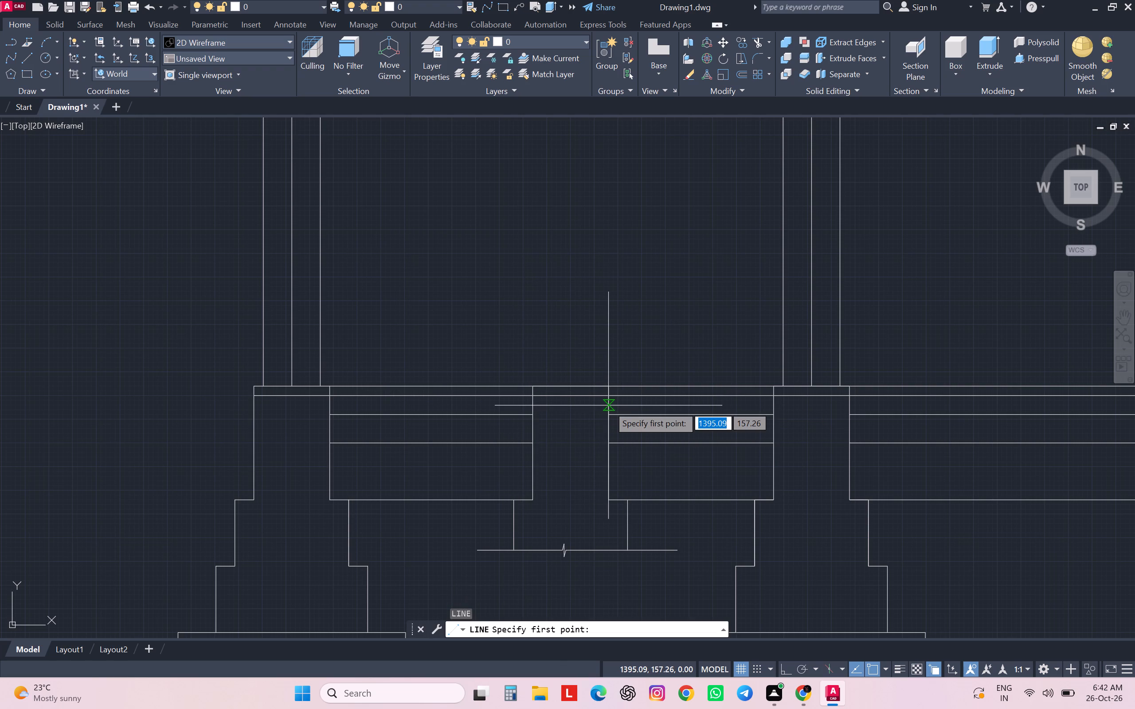
click(566, 385)
scroll(566, 385, down, 2)
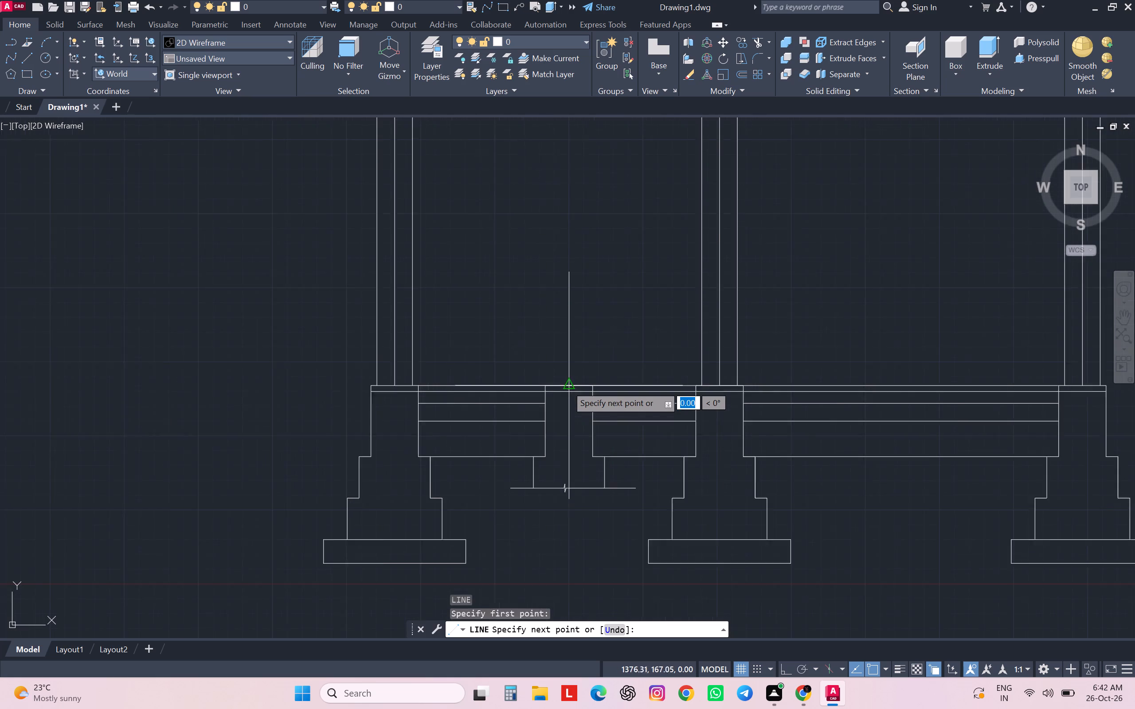
scroll(566, 385, down, 2)
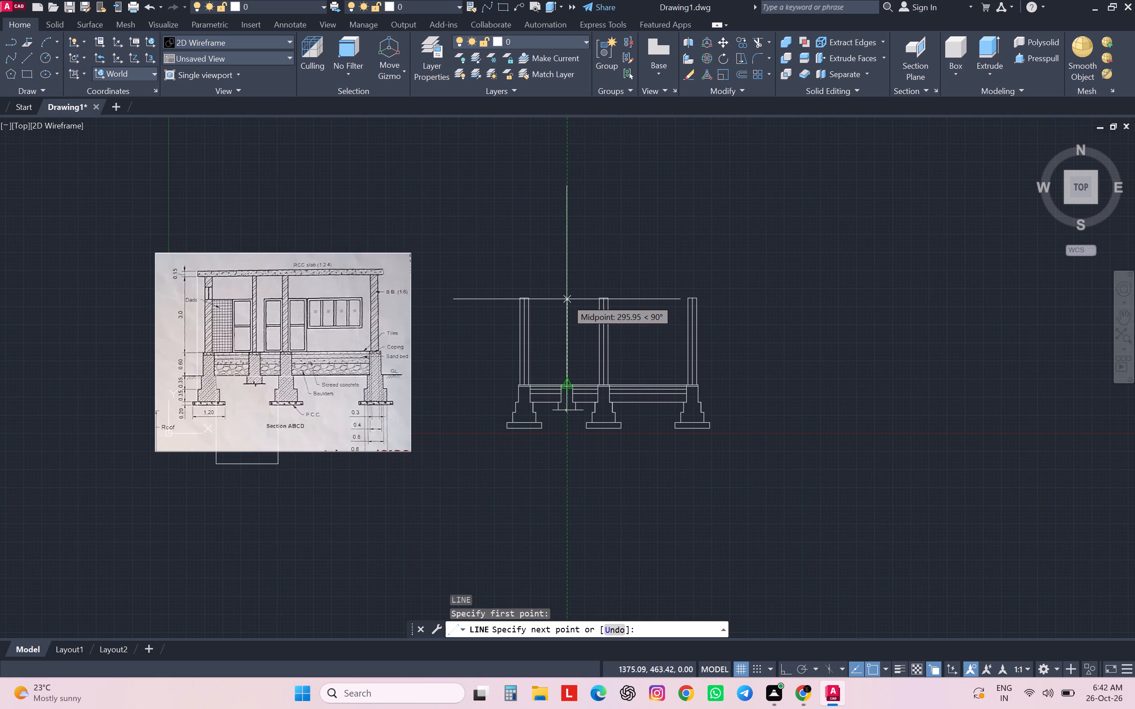
scroll(614, 304, up, 1)
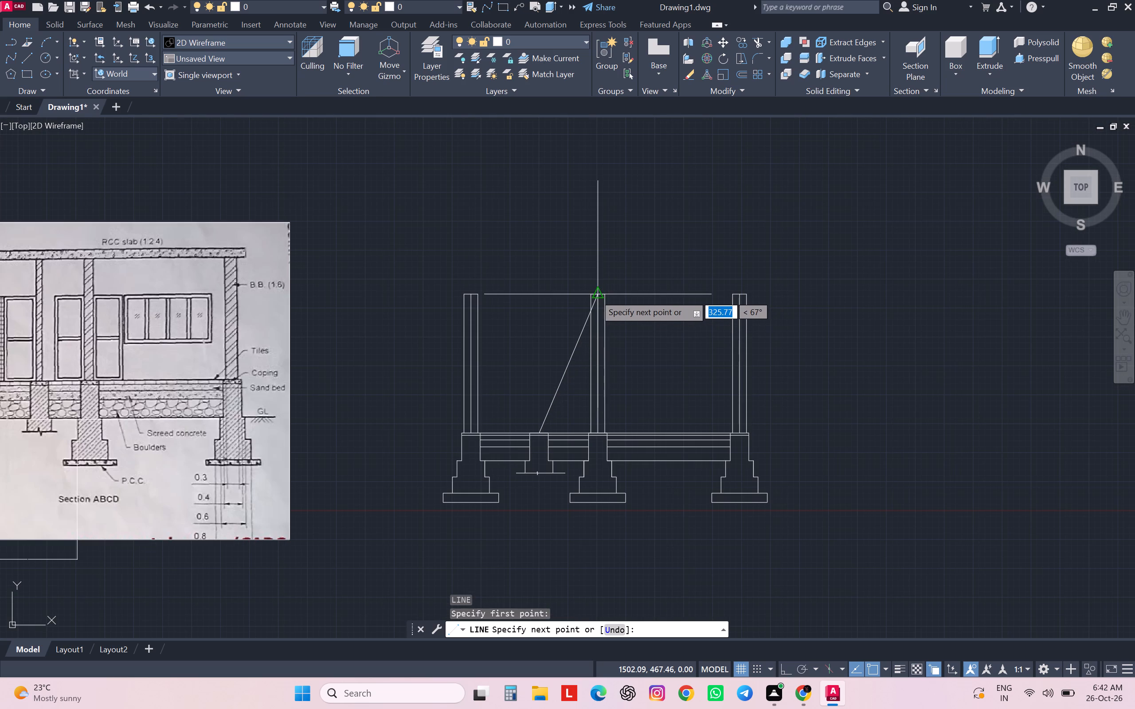
key(F8)
click(535, 293)
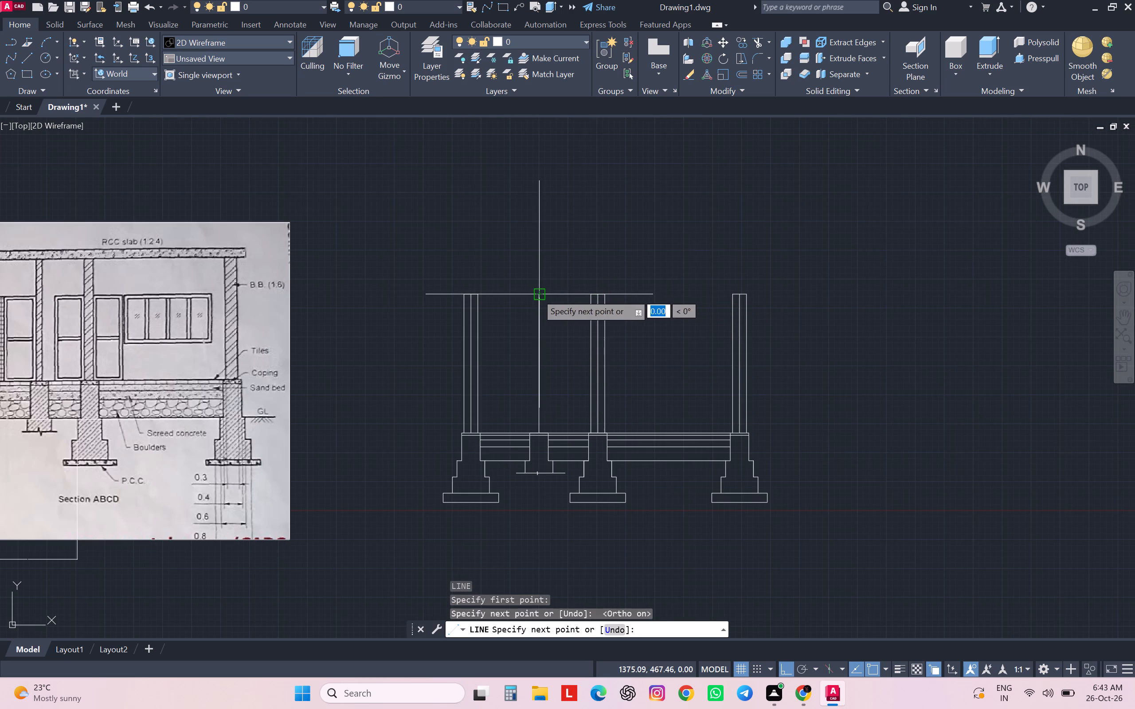
key(Escape)
key(Escape)
key(Escape)
key(Escape)
key(Escape)
key(Escape)
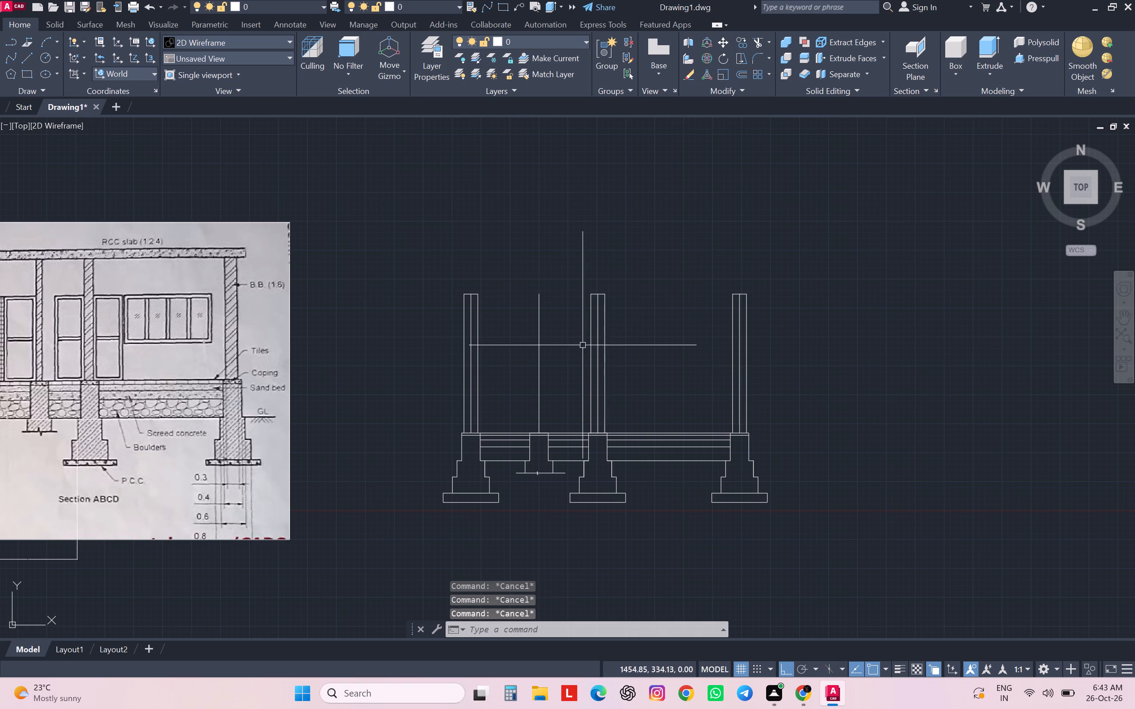
Offset the vertical line above the intermediate footing by 5 cm to each side.
click(538, 389)
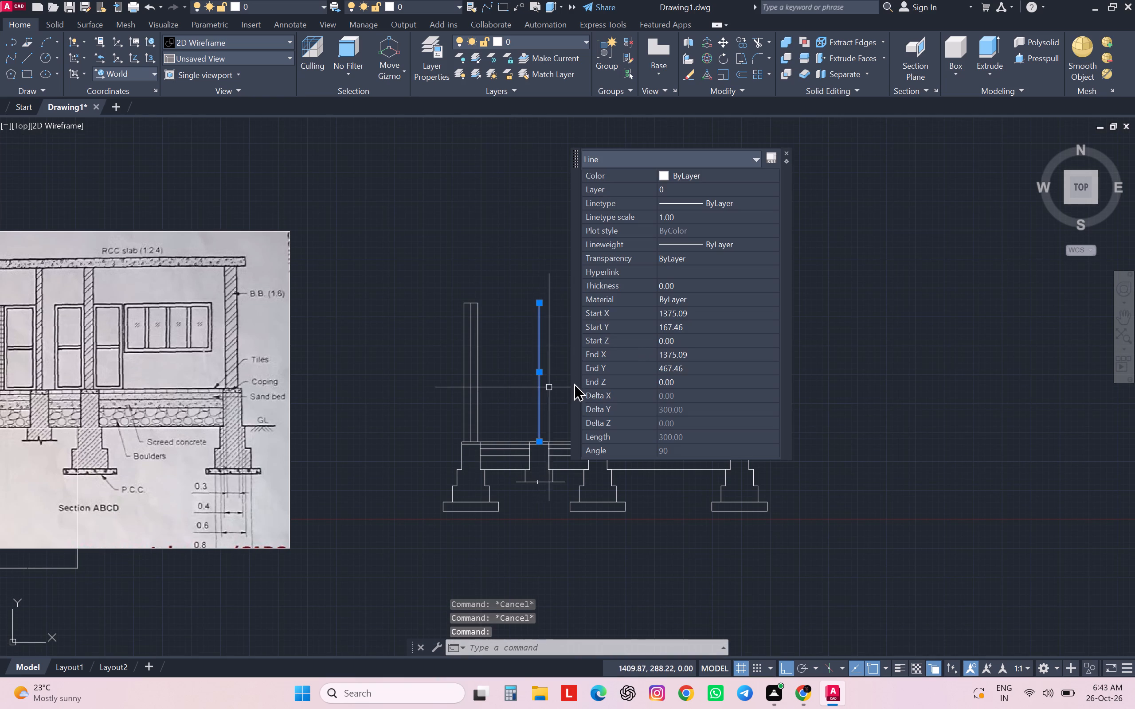
key(o)
key(Return)
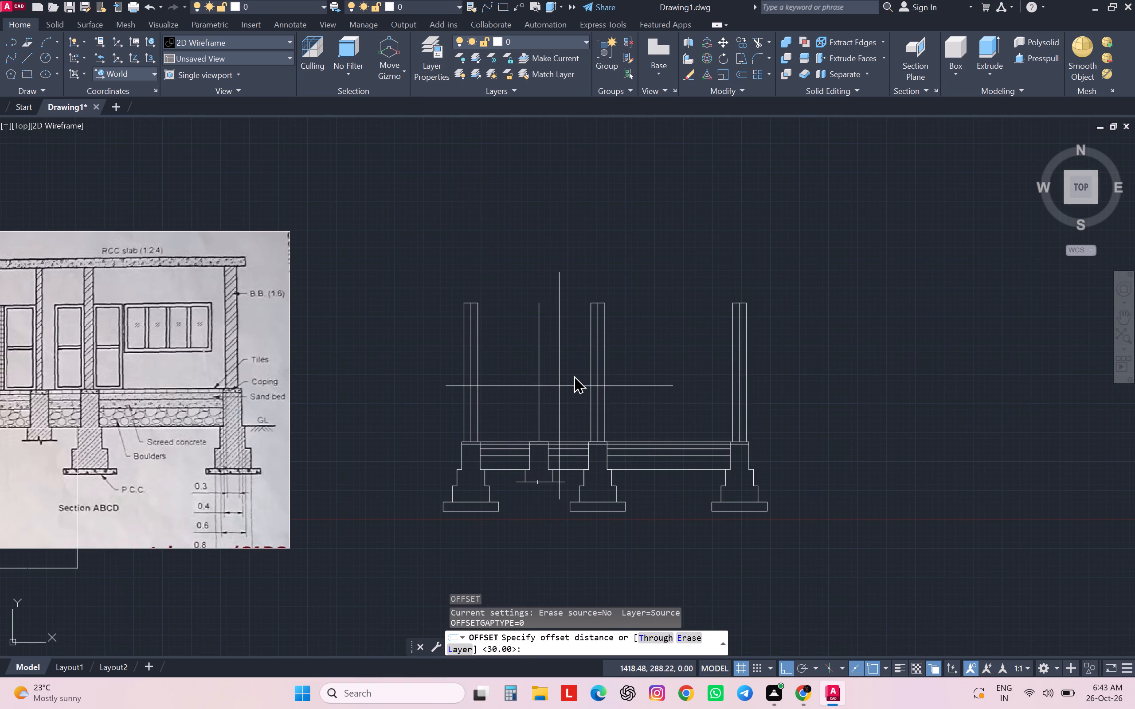
key(5)
key(Return)
scroll(574, 375, up, 3)
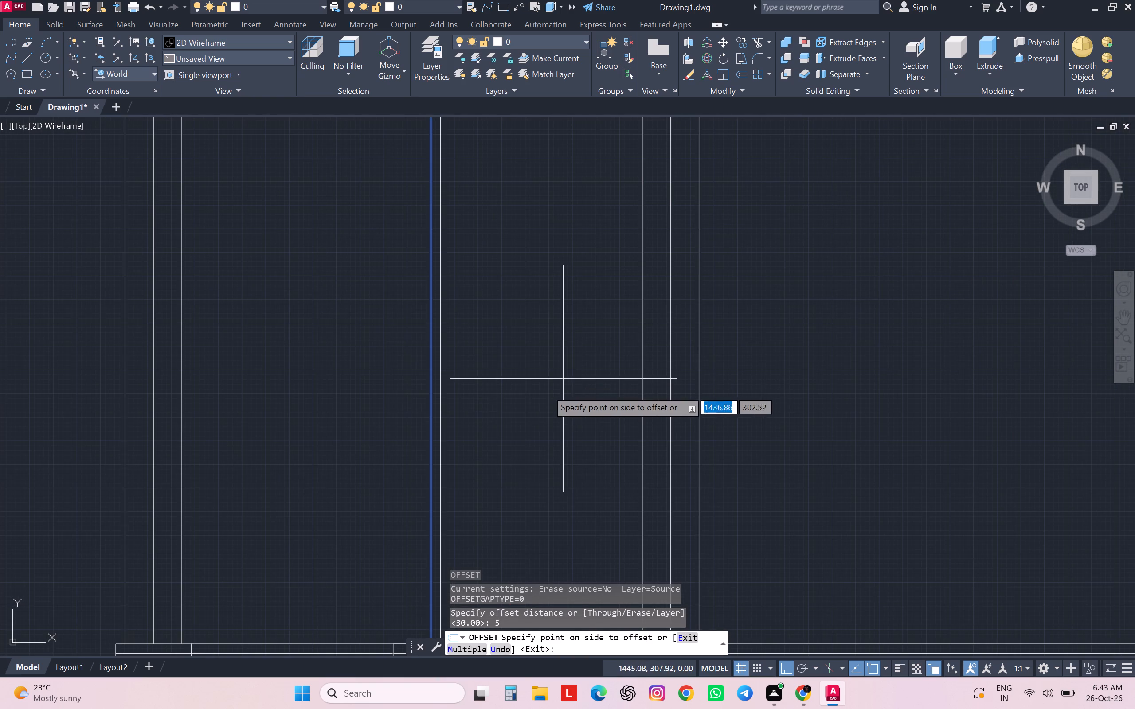
click(284, 374)
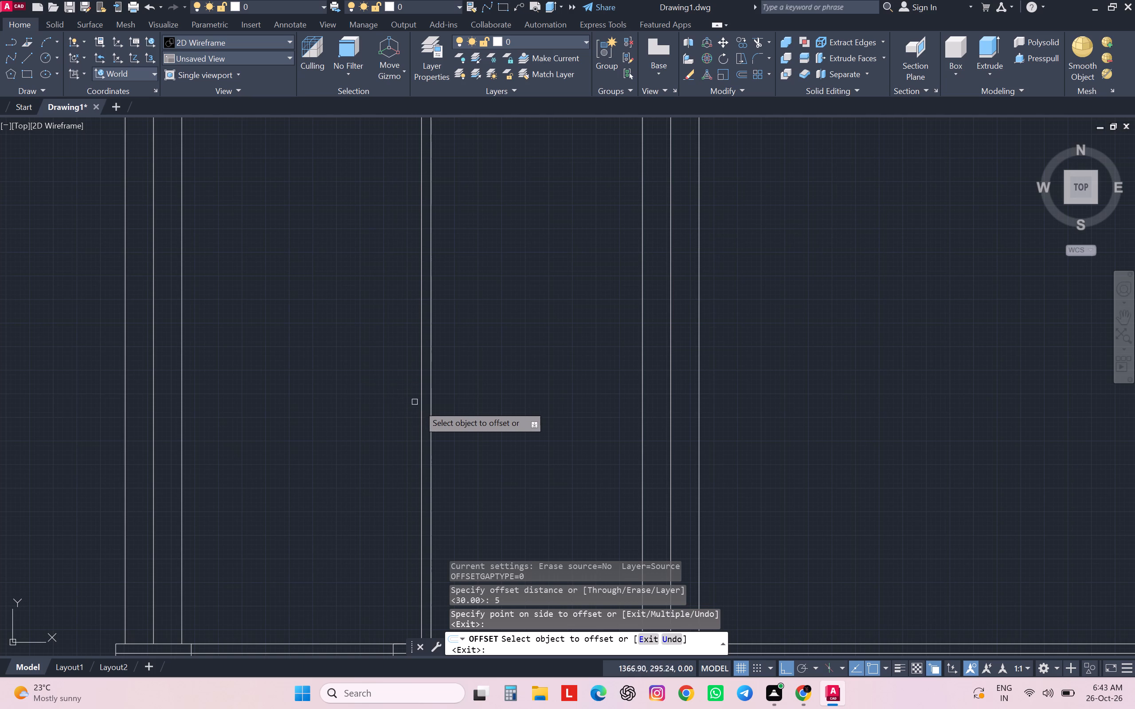
click(431, 412)
click(525, 417)
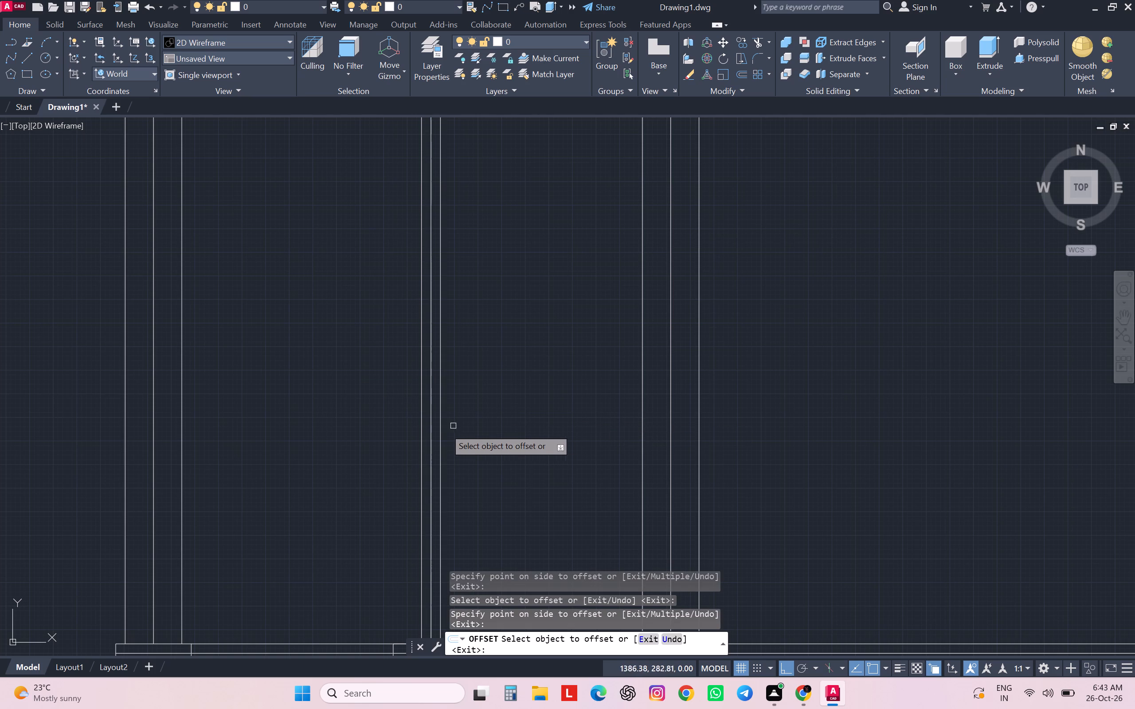
key(Escape)
key(Escape)
key(Escape)
key(Escape)
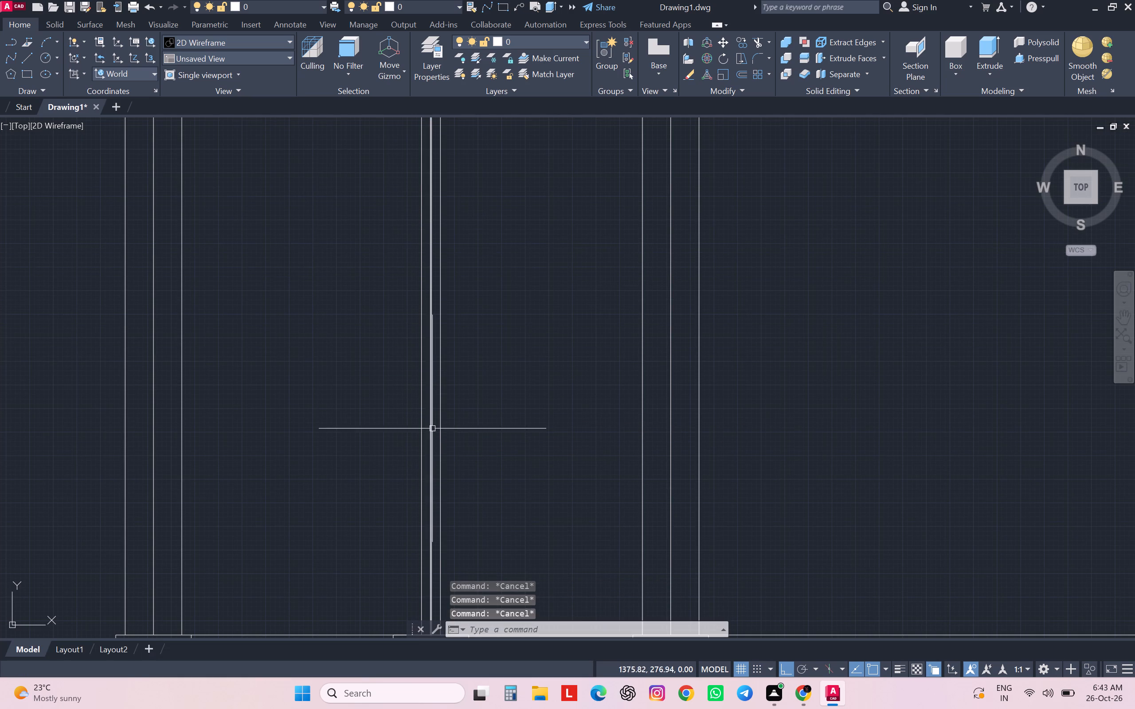
Delete the original centre line between the two offset wall lines above the intermediate footing.
click(431, 428)
key(Delete)
Offset the top edge of the left footing's plinth wall upward by 210 cm across the left wall.
scroll(431, 428, down, 1)
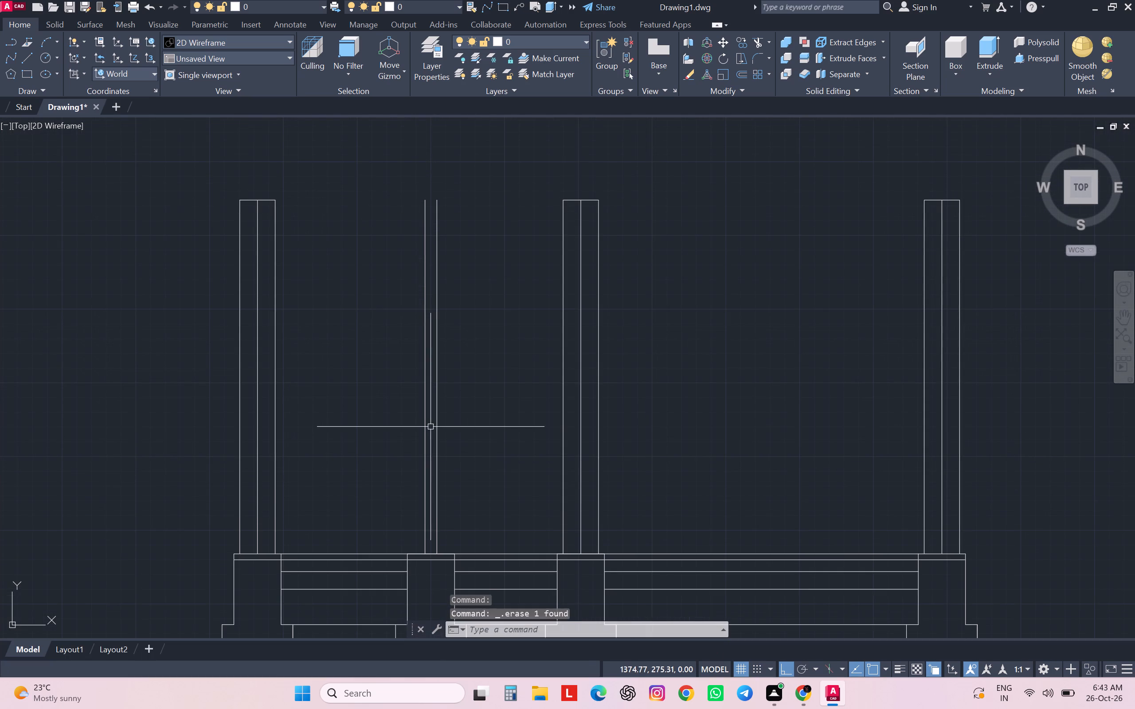
scroll(542, 420, down, 3)
scroll(265, 429, up, 1)
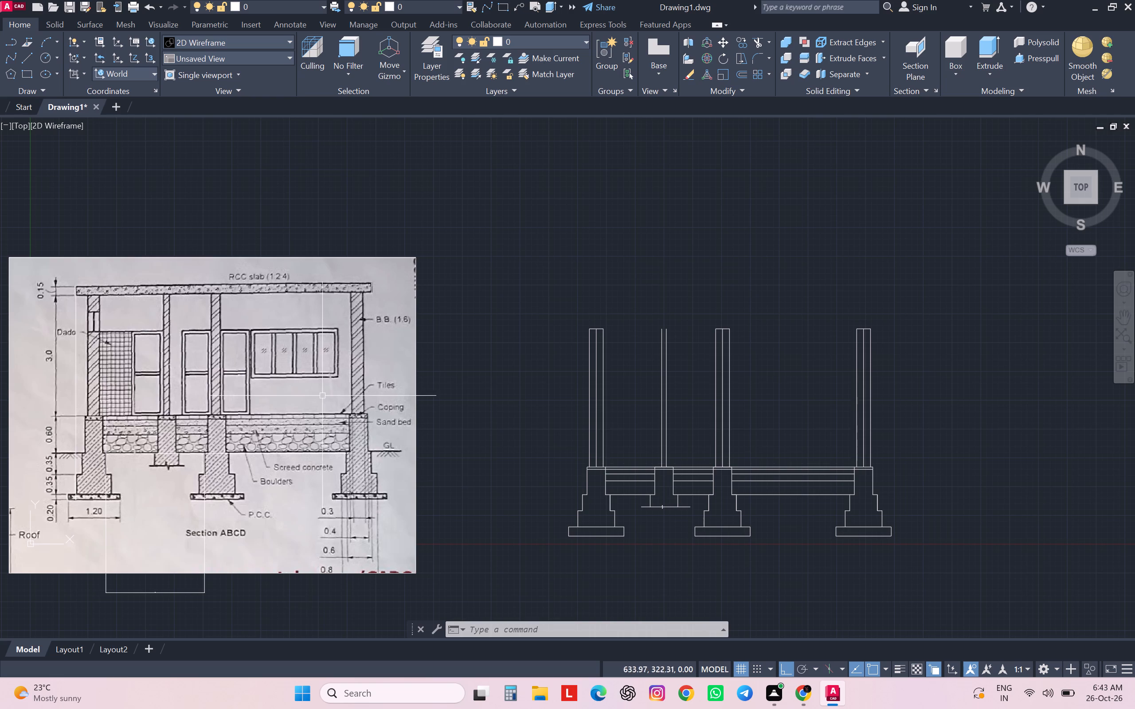
scroll(453, 406, up, 1)
scroll(650, 501, up, 1)
click(706, 506)
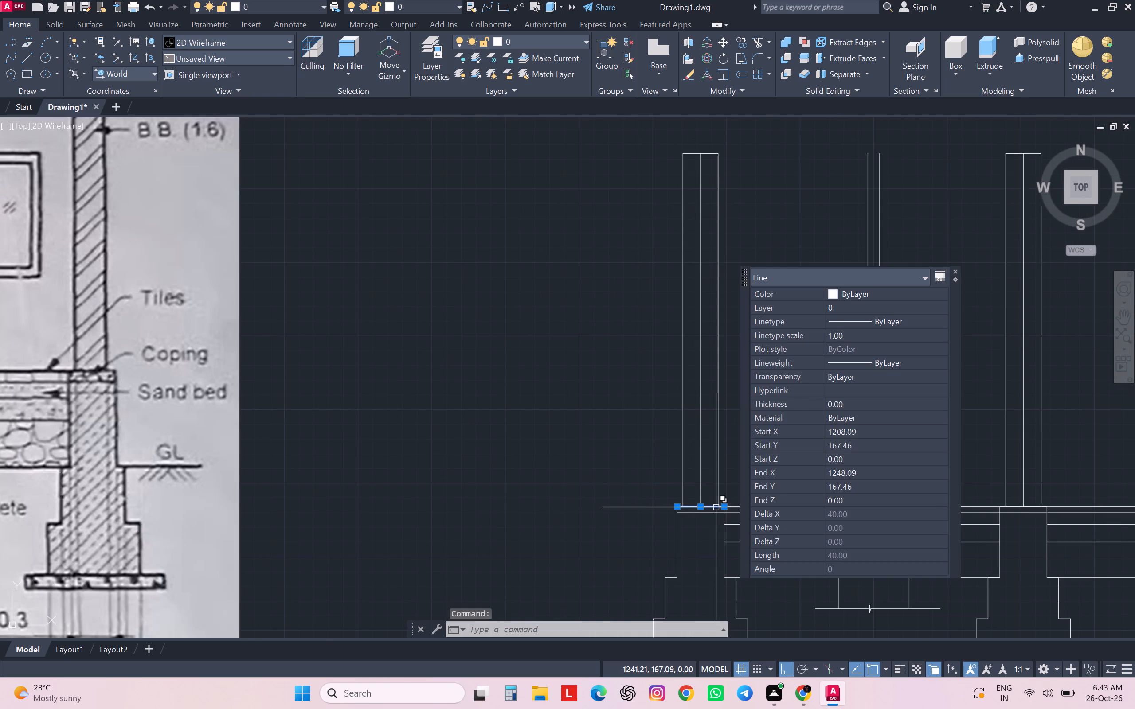
key(o)
key(Return)
text(21)
key(0)
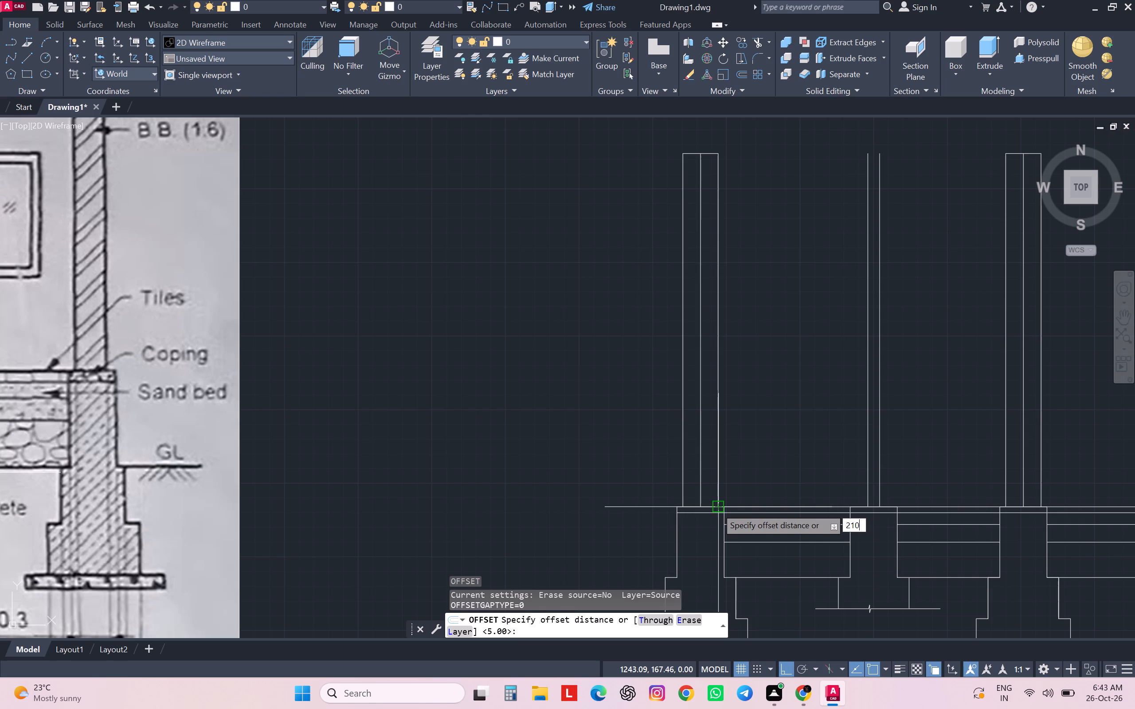
key(Return)
click(797, 348)
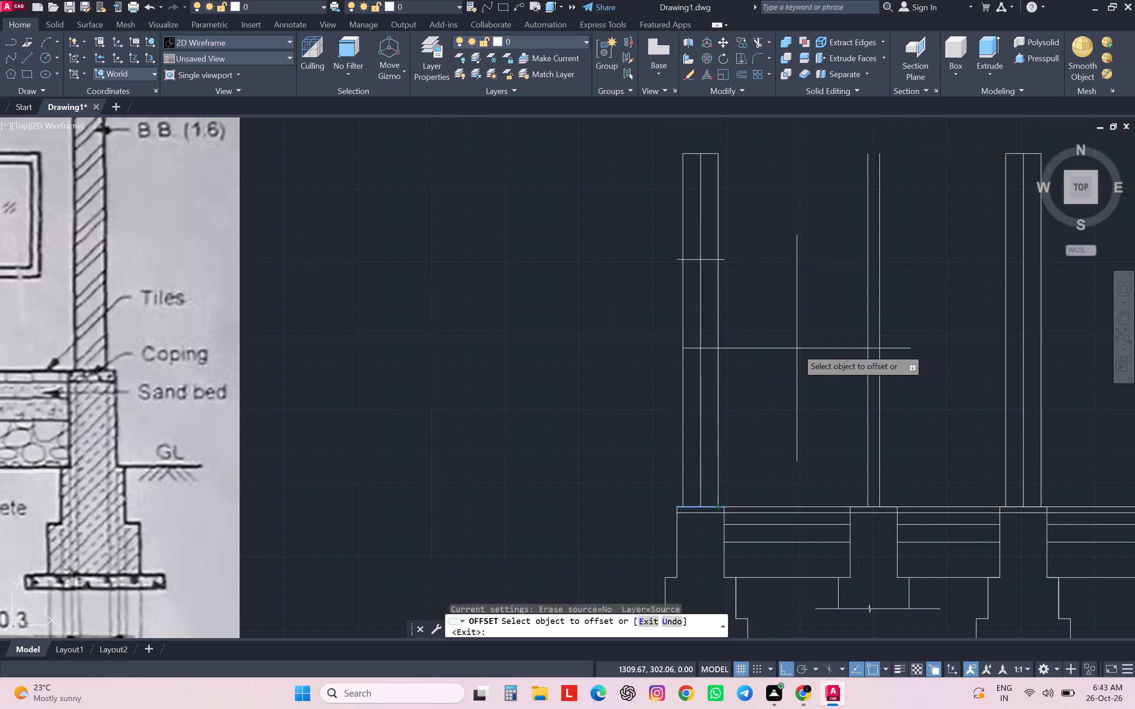
scroll(794, 357, down, 1)
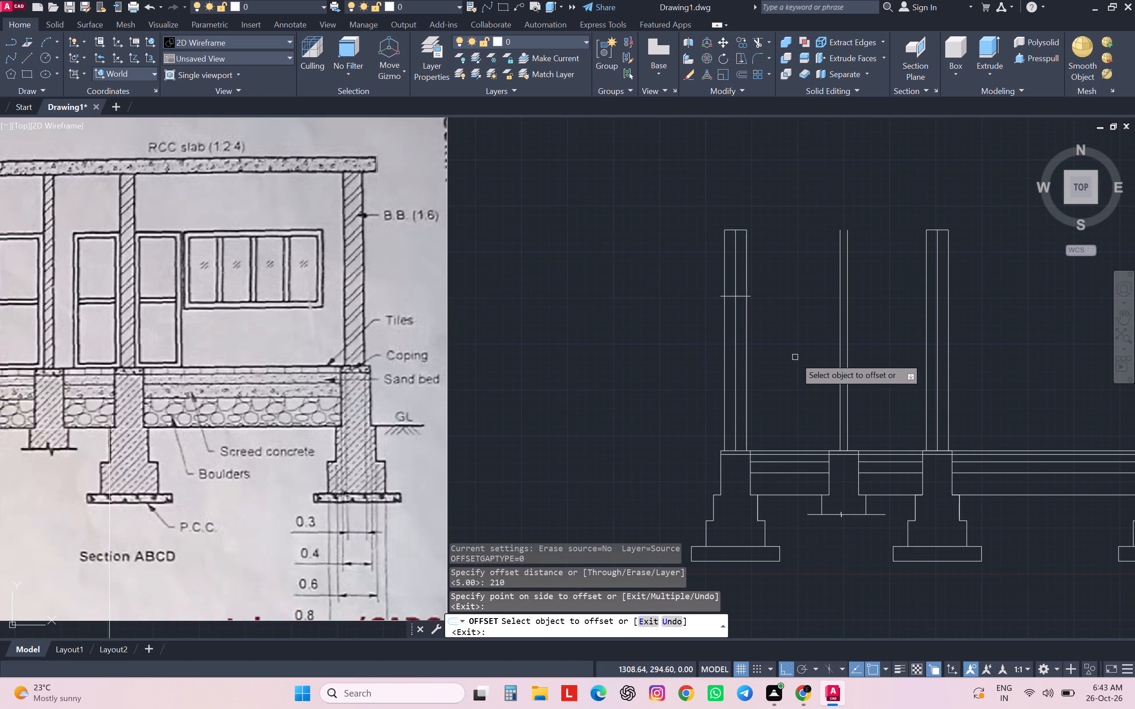
scroll(795, 357, down, 2)
scroll(573, 312, up, 1)
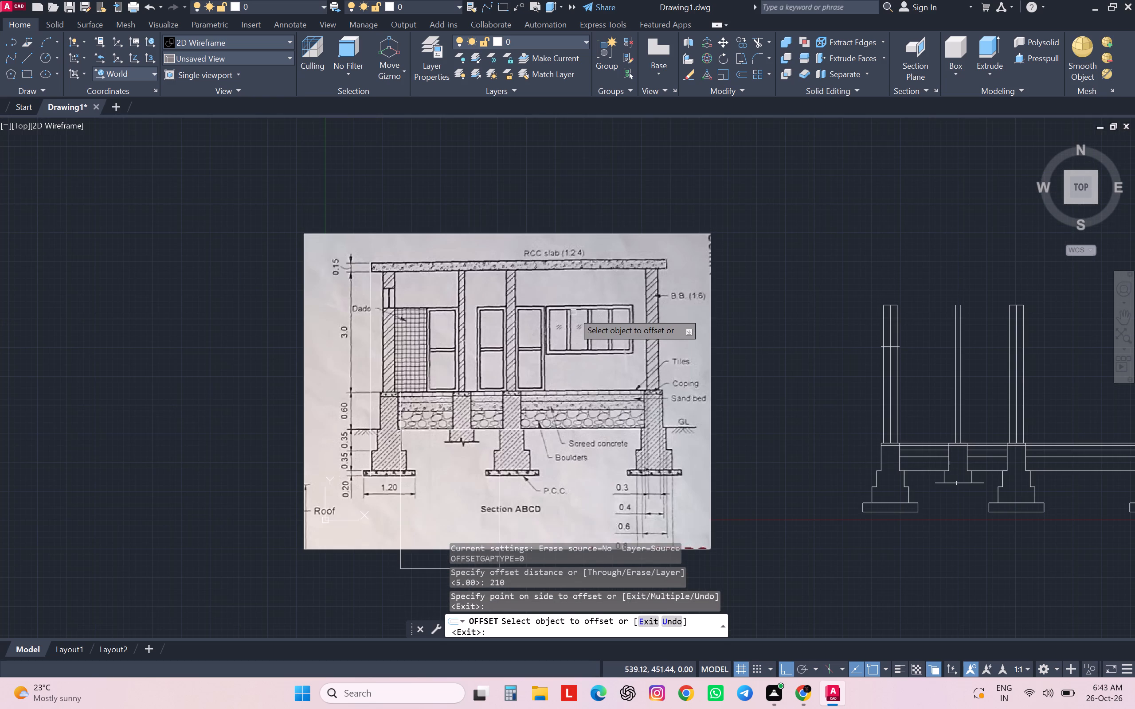
middle_drag(573, 312, 318, 330)
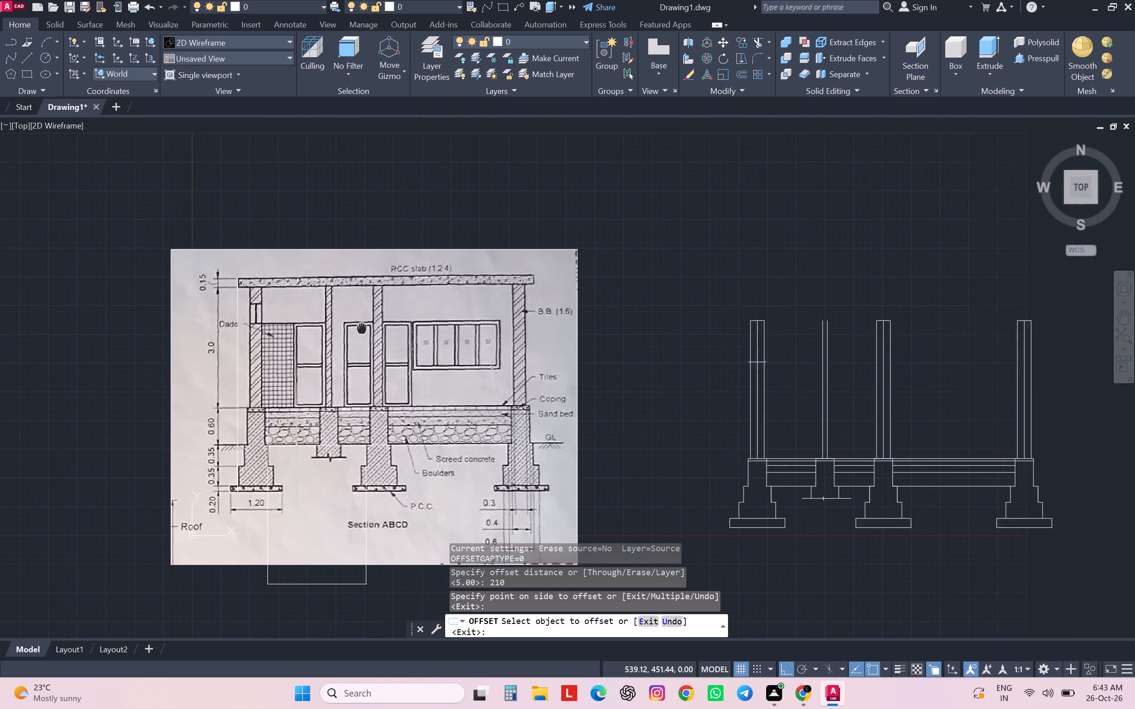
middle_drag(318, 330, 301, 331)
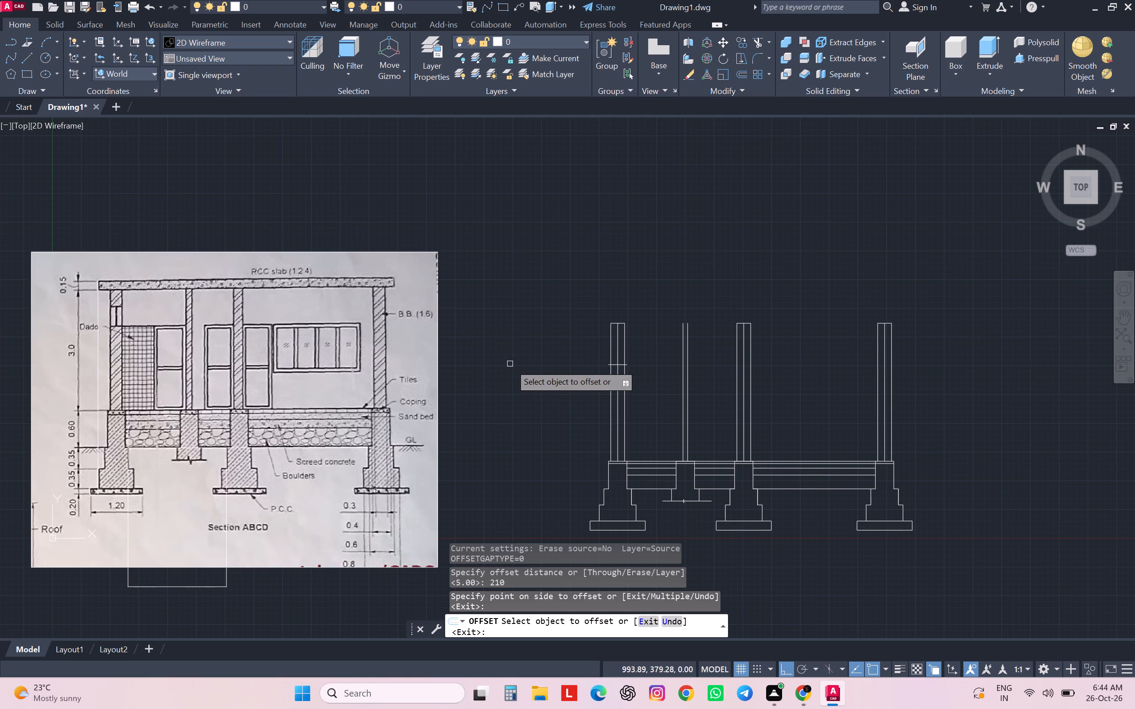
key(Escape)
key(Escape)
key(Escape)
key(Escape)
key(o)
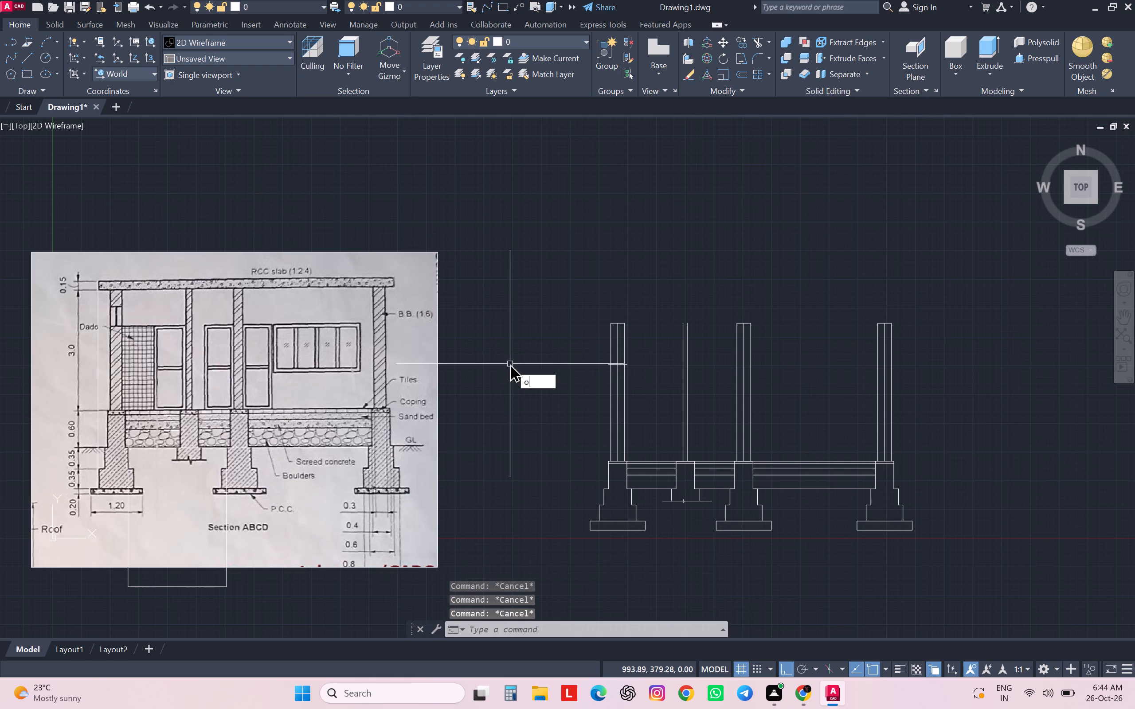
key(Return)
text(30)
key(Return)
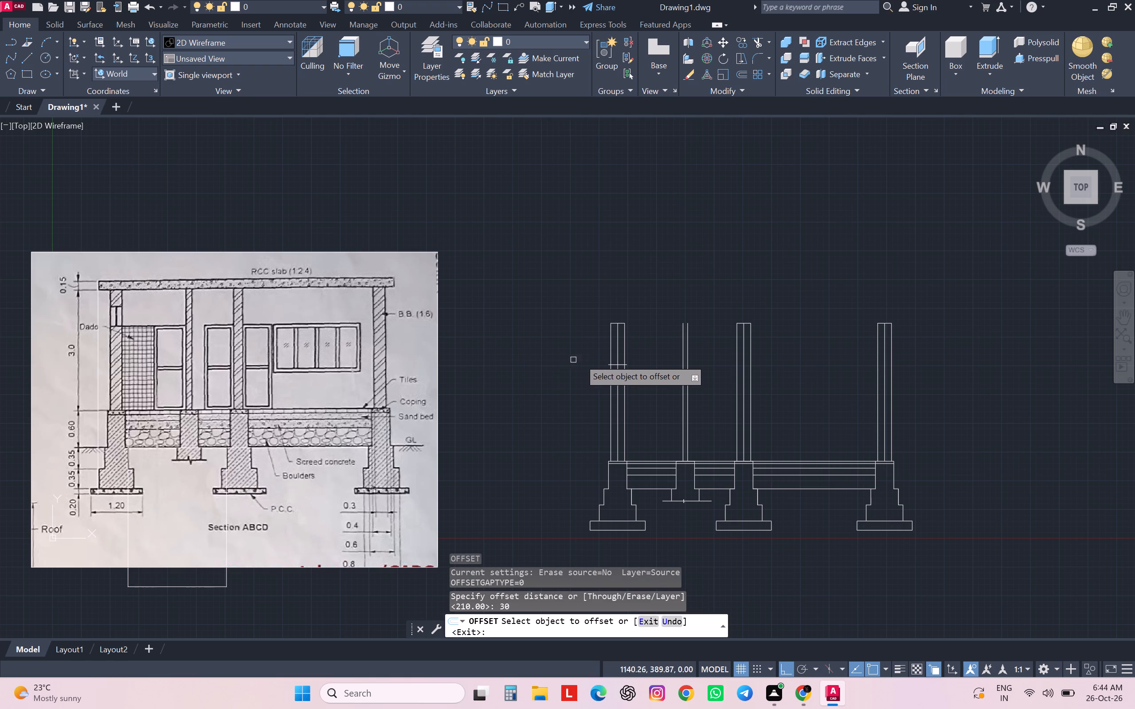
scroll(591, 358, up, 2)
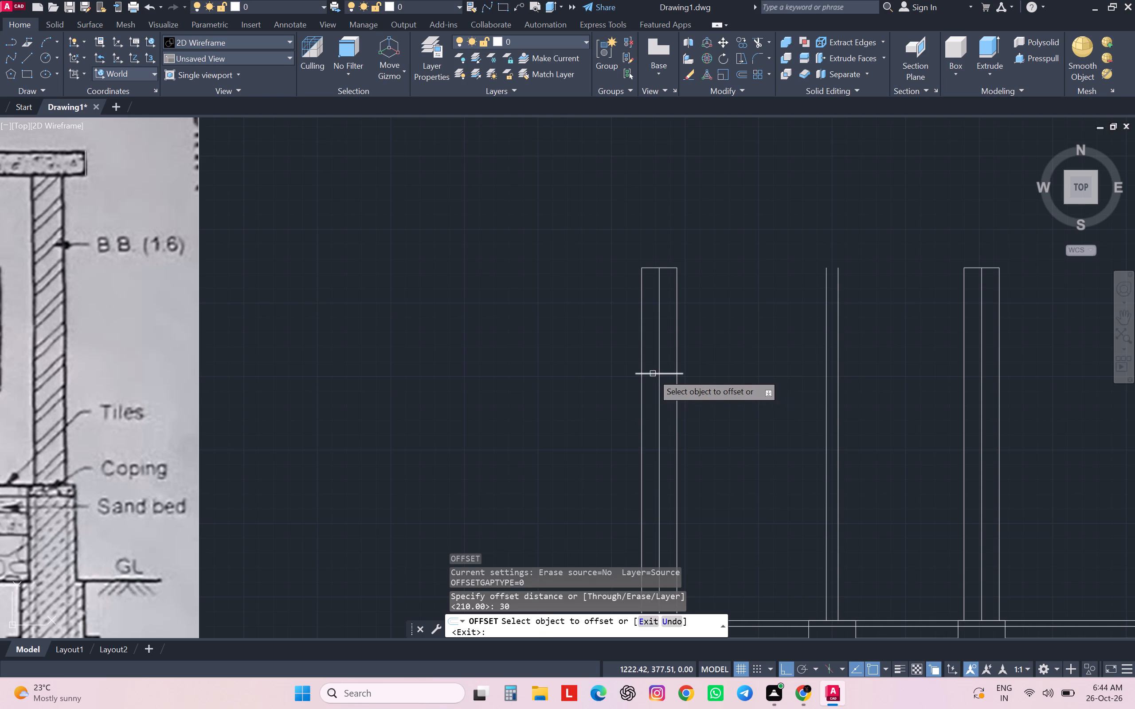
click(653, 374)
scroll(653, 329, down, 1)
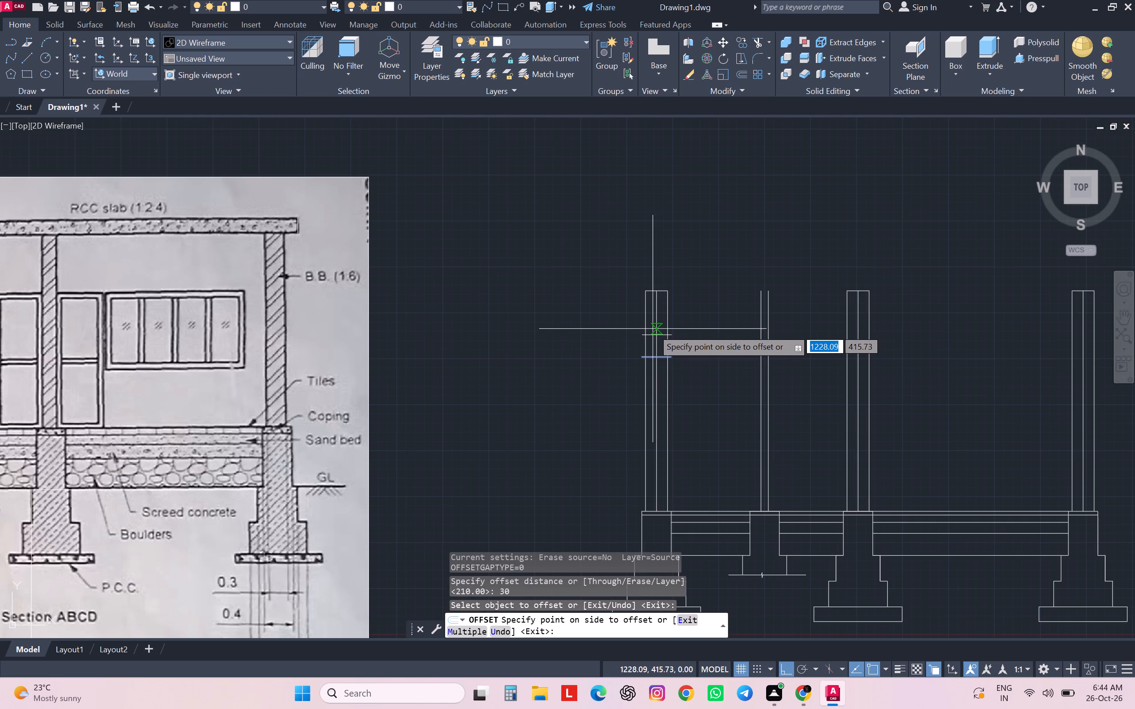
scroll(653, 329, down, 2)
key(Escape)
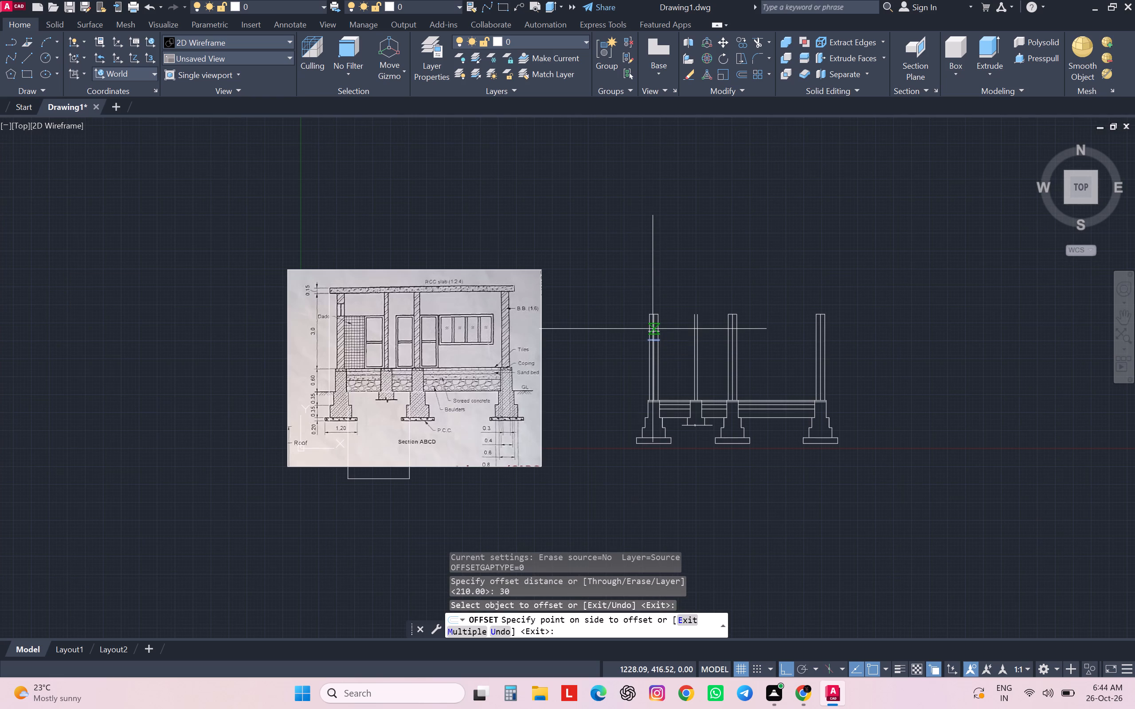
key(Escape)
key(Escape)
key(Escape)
Offset the 210 cm level line on the left wall upward by 60 cm to mark the top of the ventilator opening.
scroll(663, 339, up, 2)
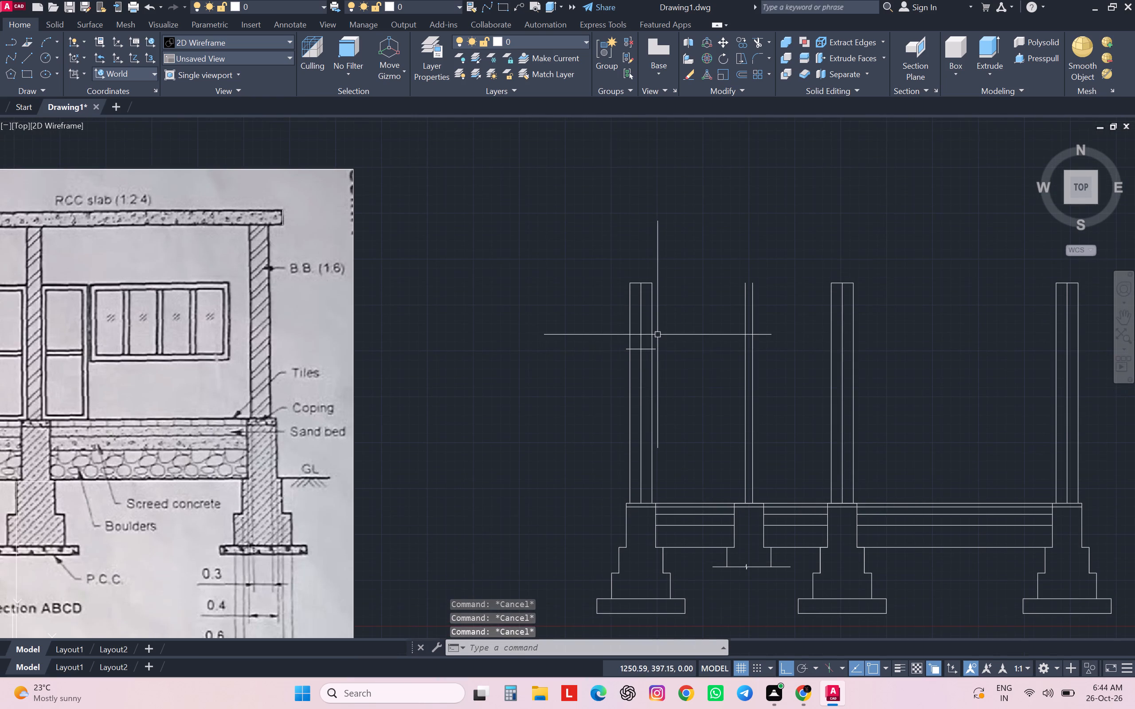
key(o)
key(Return)
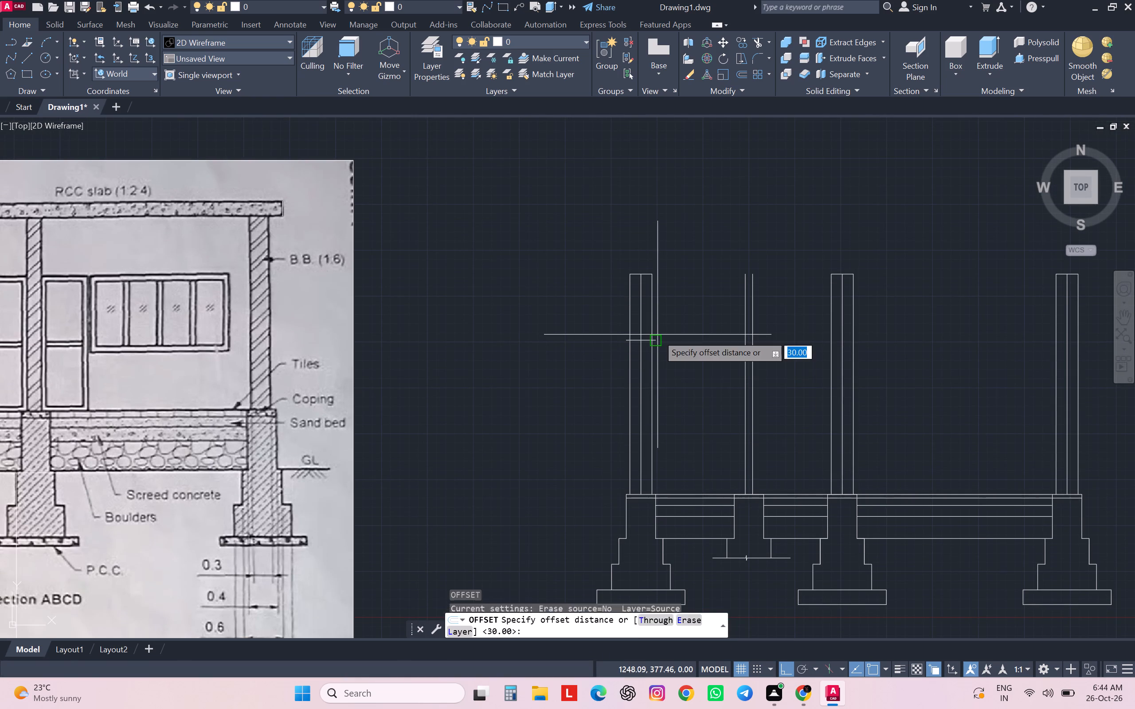
text(60)
key(Return)
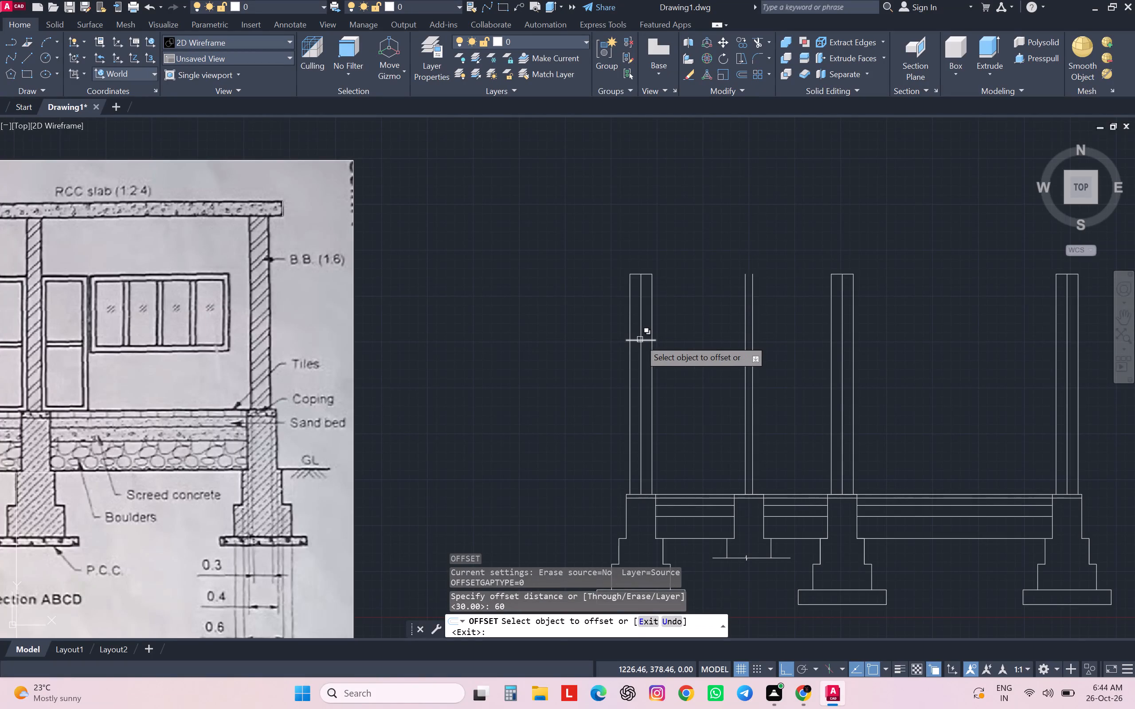
click(640, 339)
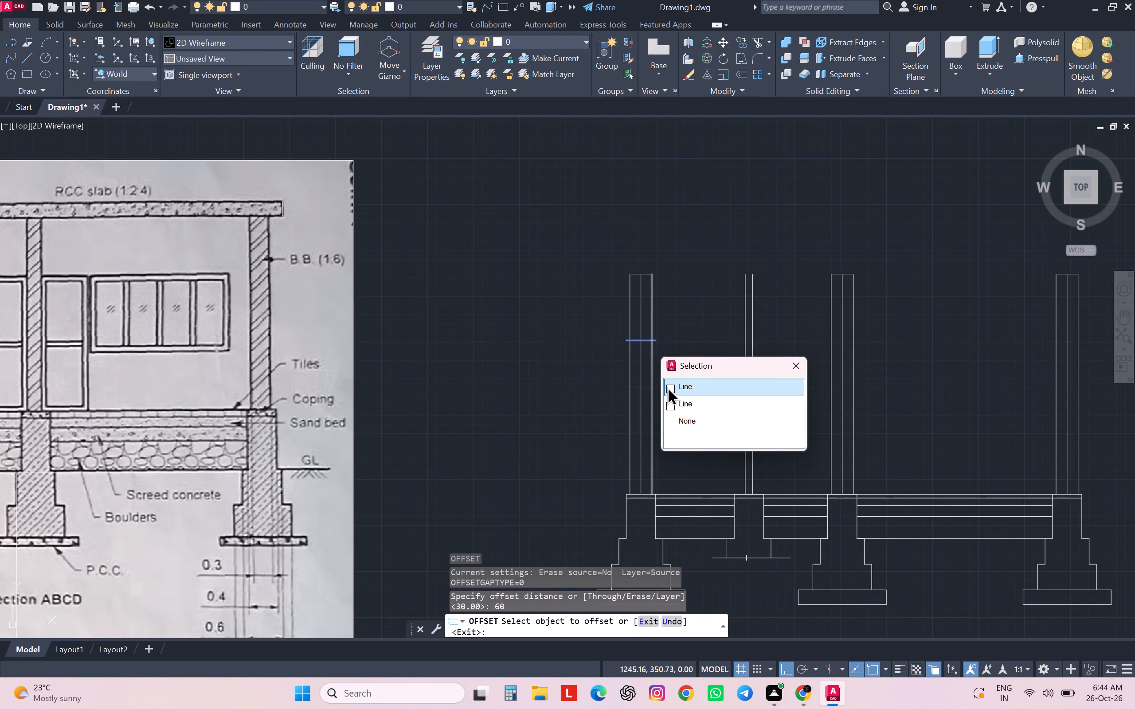
click(667, 387)
click(676, 303)
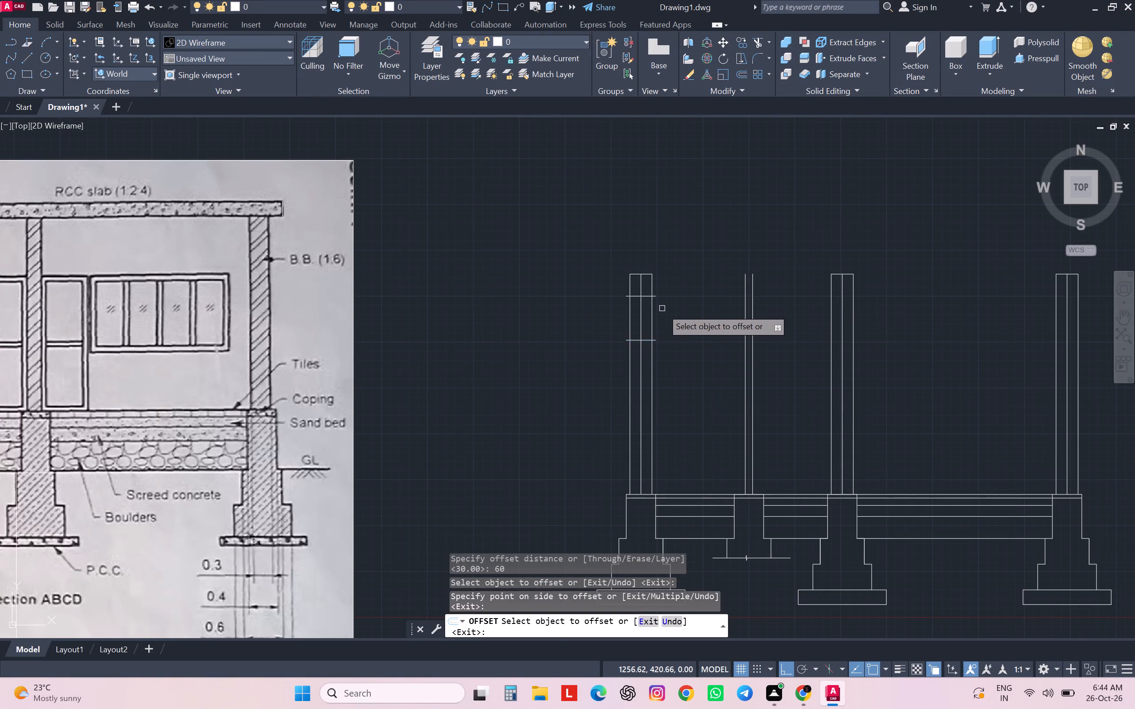
key(Escape)
key(Escape)
key(Escape)
key(Escape)
key(Escape)
Trim the ends of both horizontal opening lines that project beyond the left wall's two faces.
text(tr)
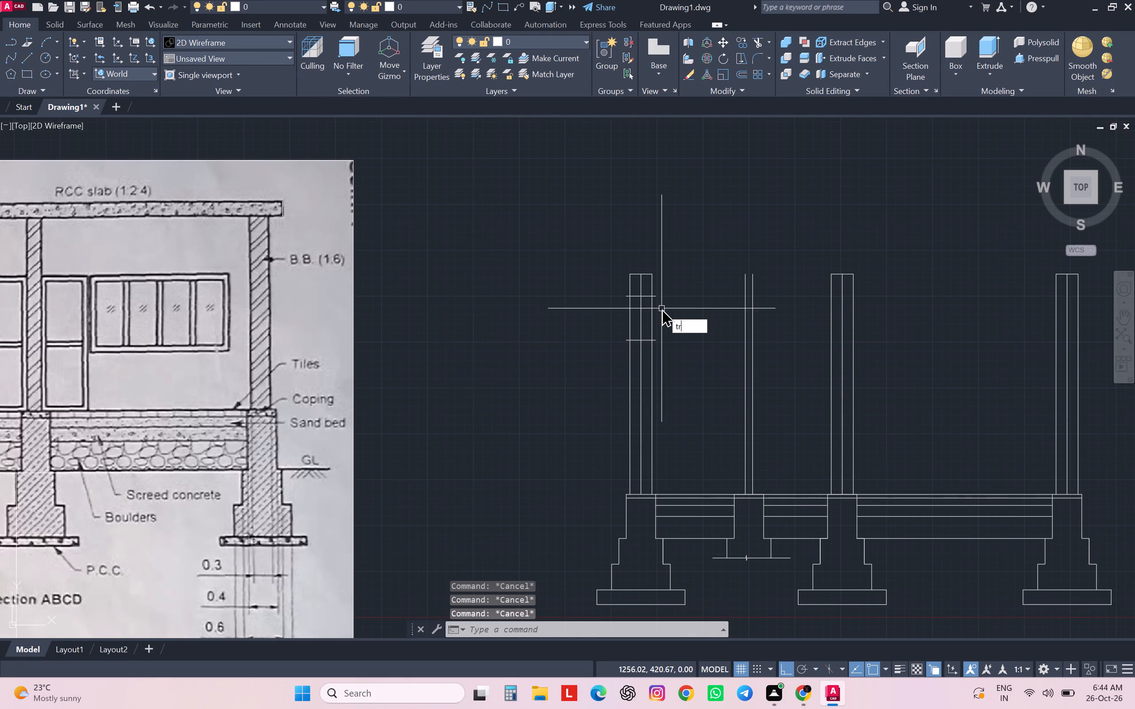
key(Return)
scroll(651, 298, up, 2)
click(661, 292)
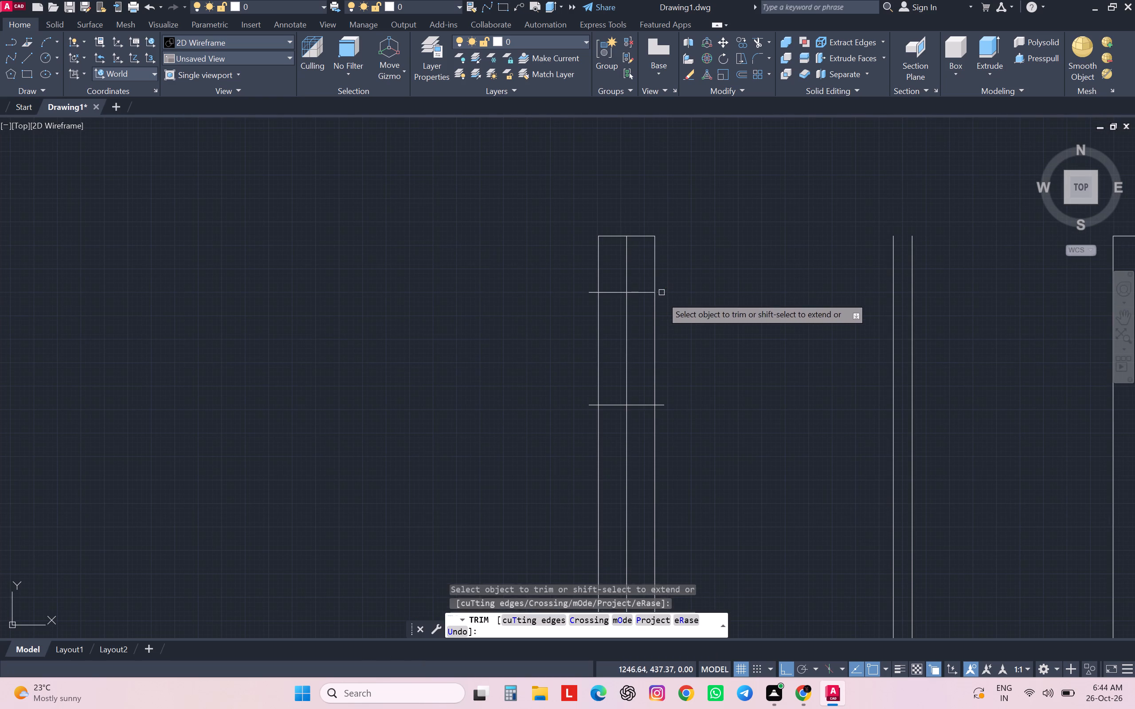
click(664, 403)
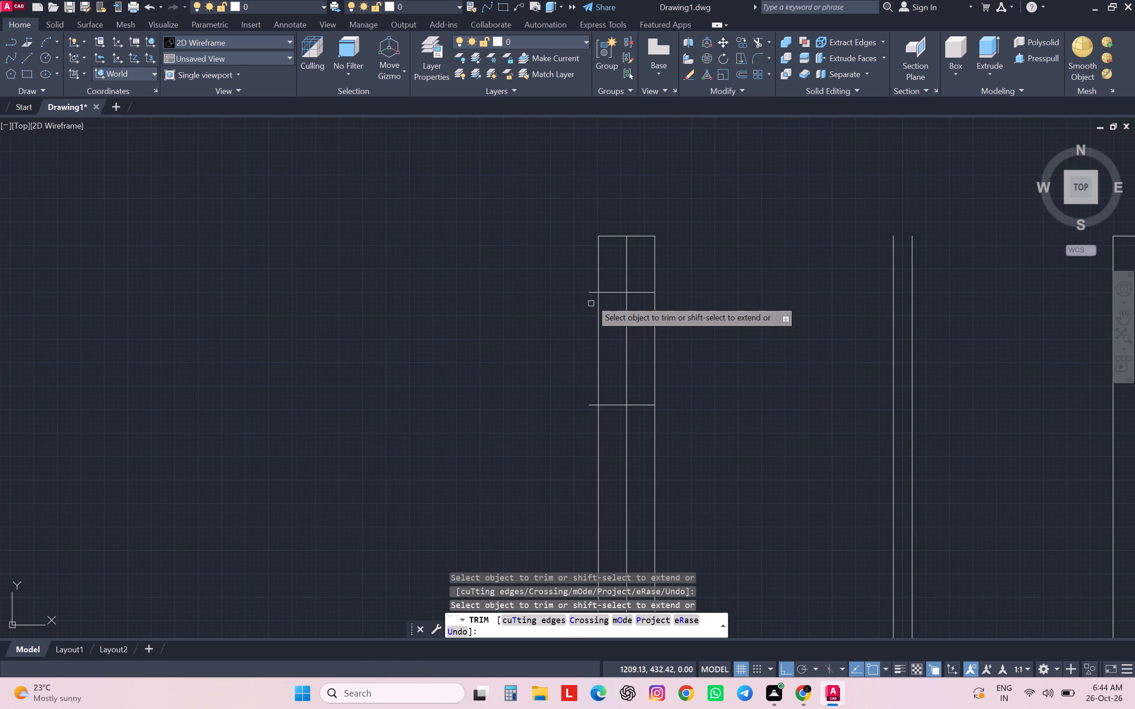
click(590, 293)
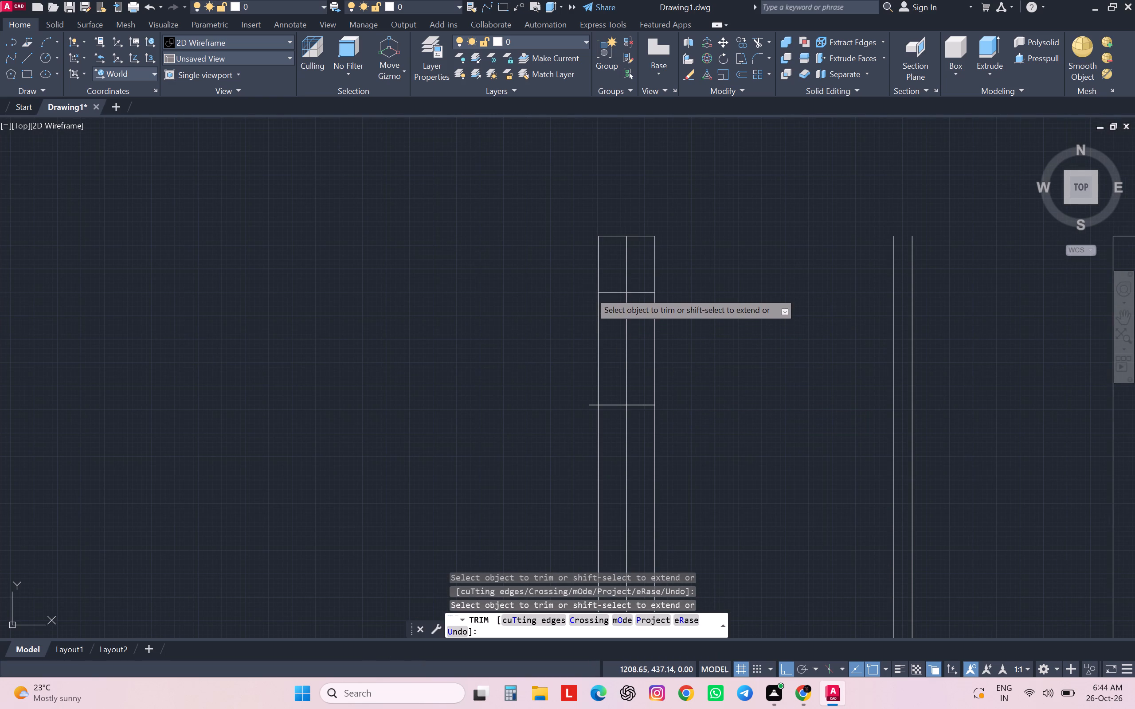
click(587, 404)
Trim the left wall's centre line above and below the opening, keeping only the part between the two horizontal lines.
scroll(589, 393, down, 4)
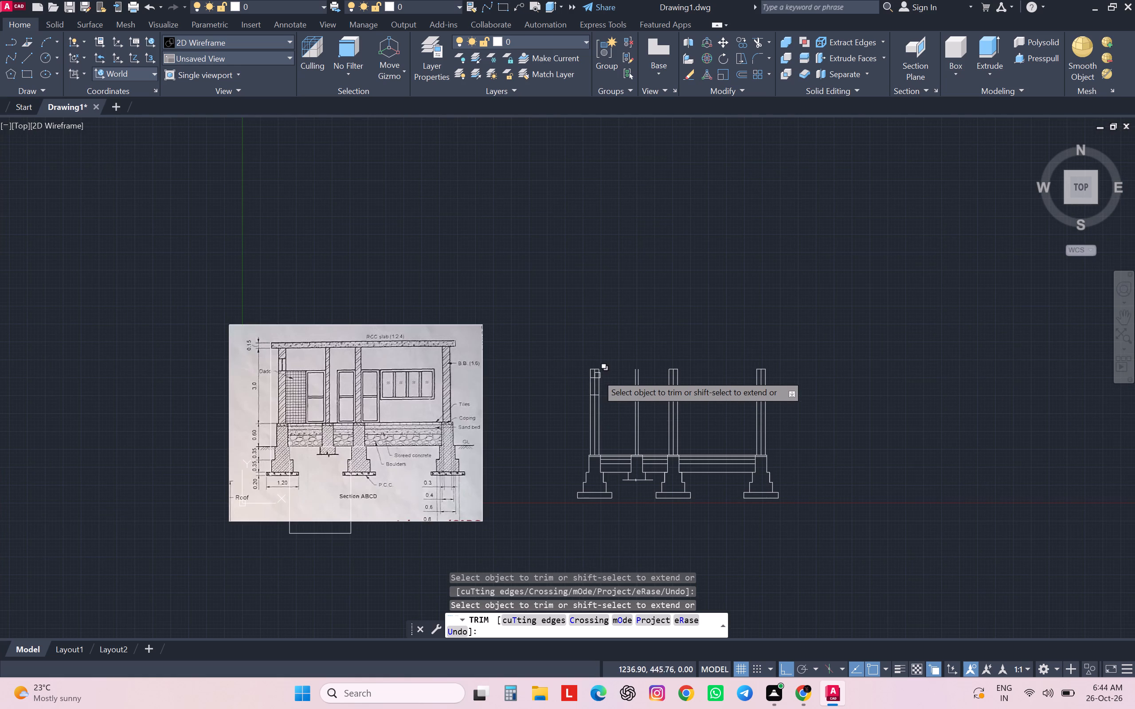
scroll(592, 373, up, 3)
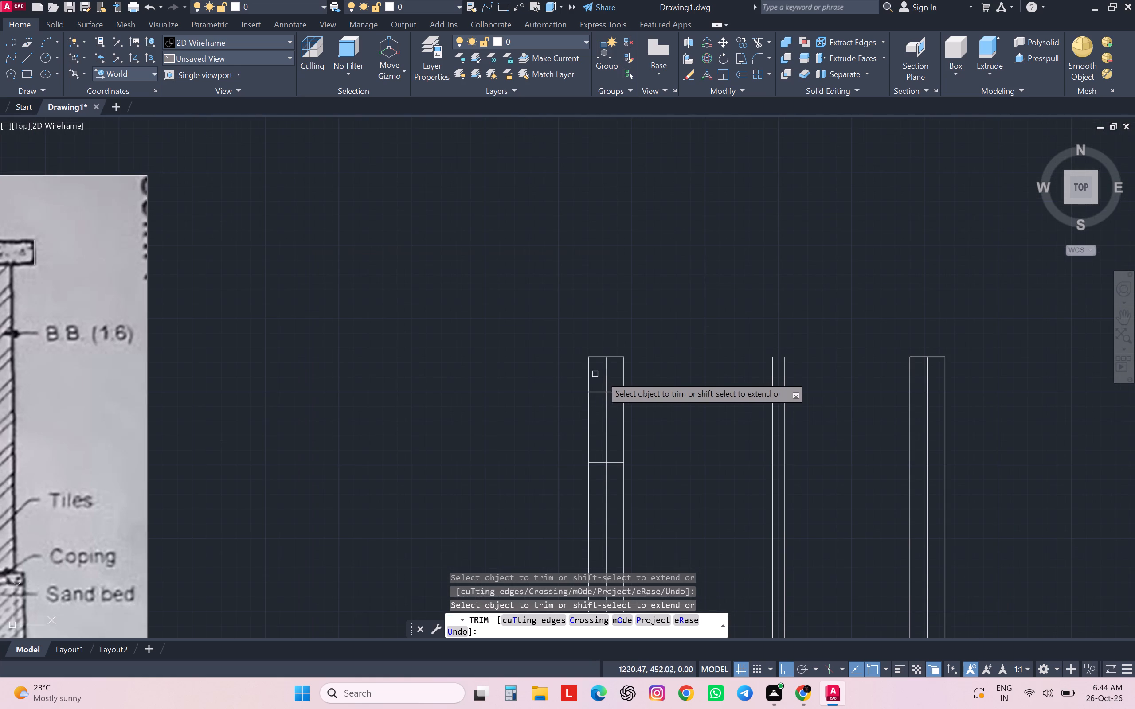
click(604, 376)
click(602, 477)
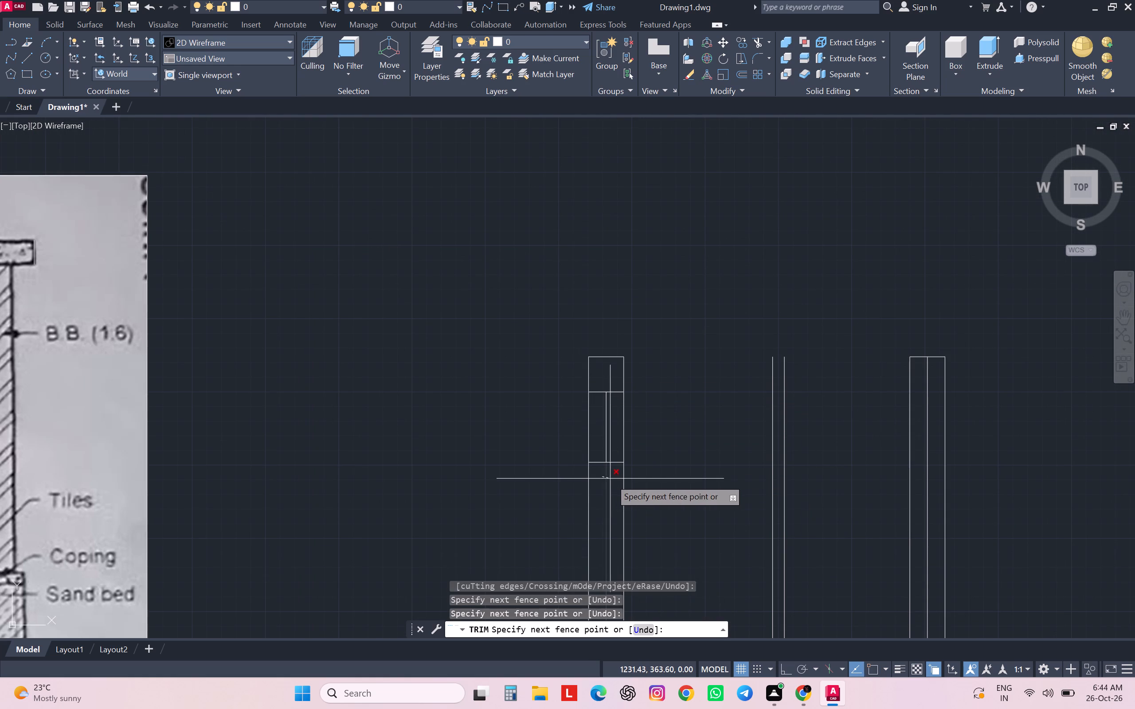
click(610, 479)
Remove the centre lines inside the right wall and the middle wall with Trim.
scroll(633, 331, down, 3)
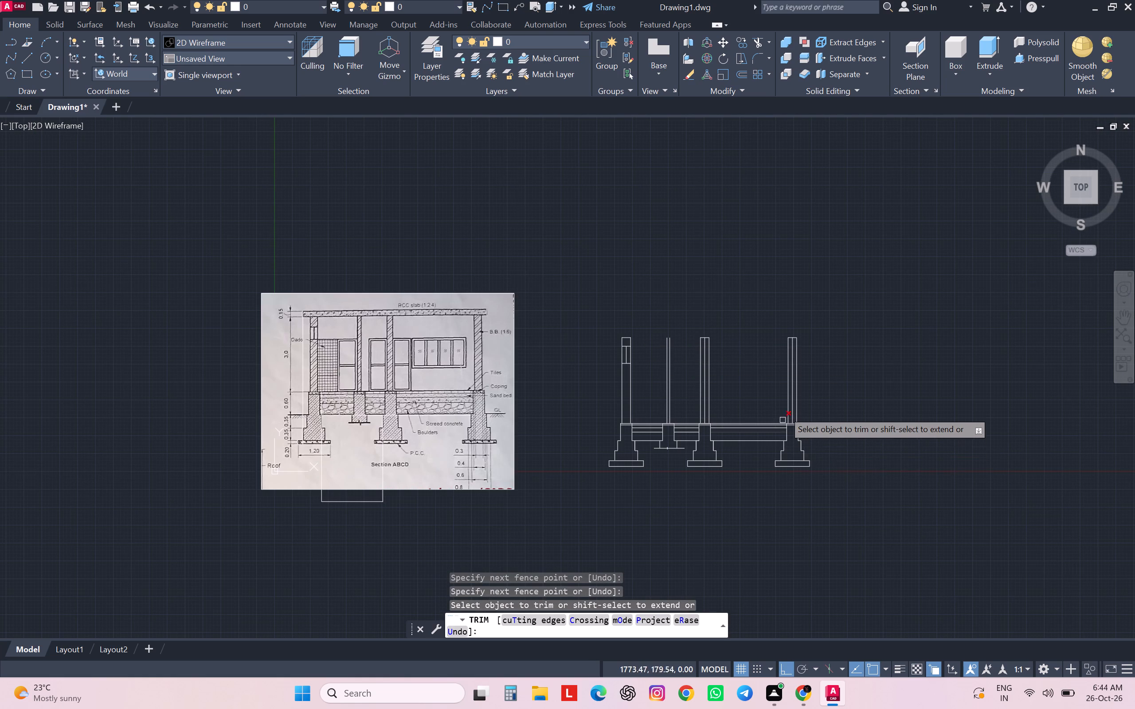
scroll(784, 411, up, 2)
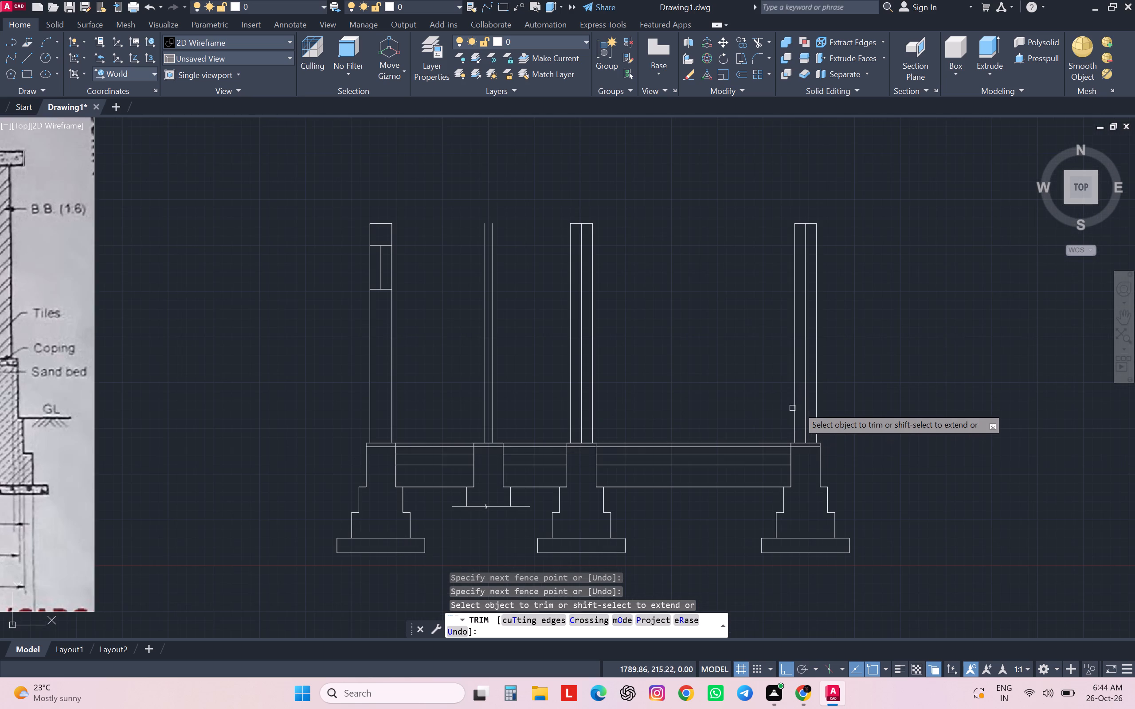
click(803, 407)
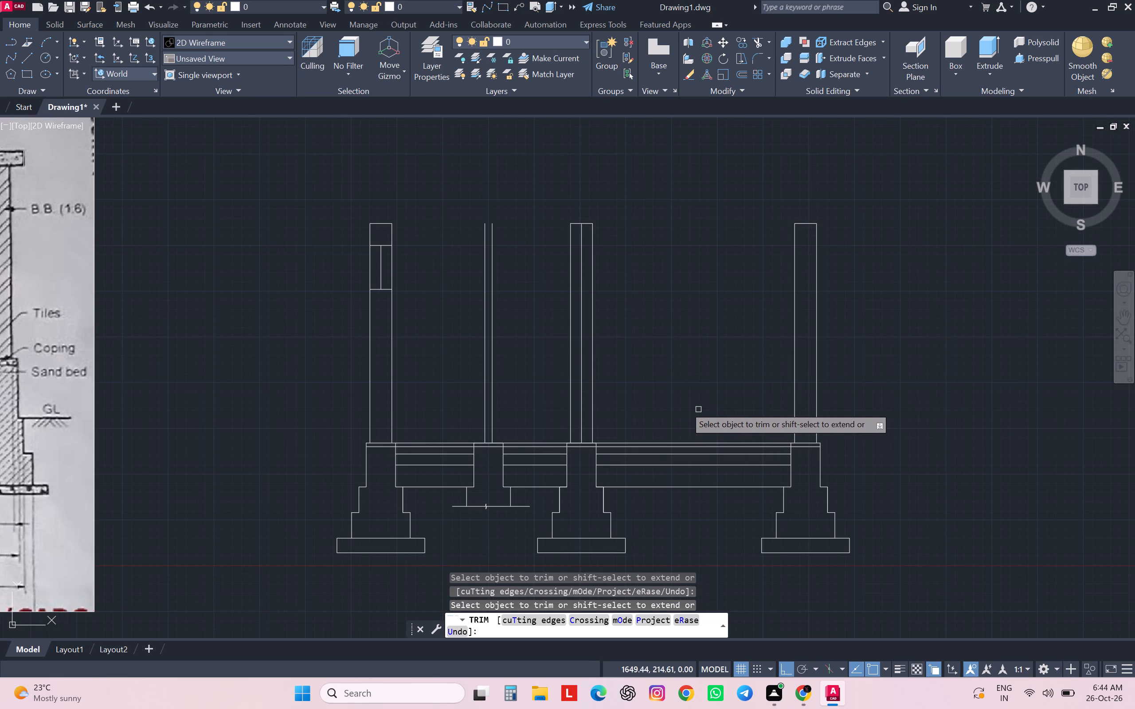
click(580, 401)
key(Escape)
key(Escape)
scroll(673, 385, down, 2)
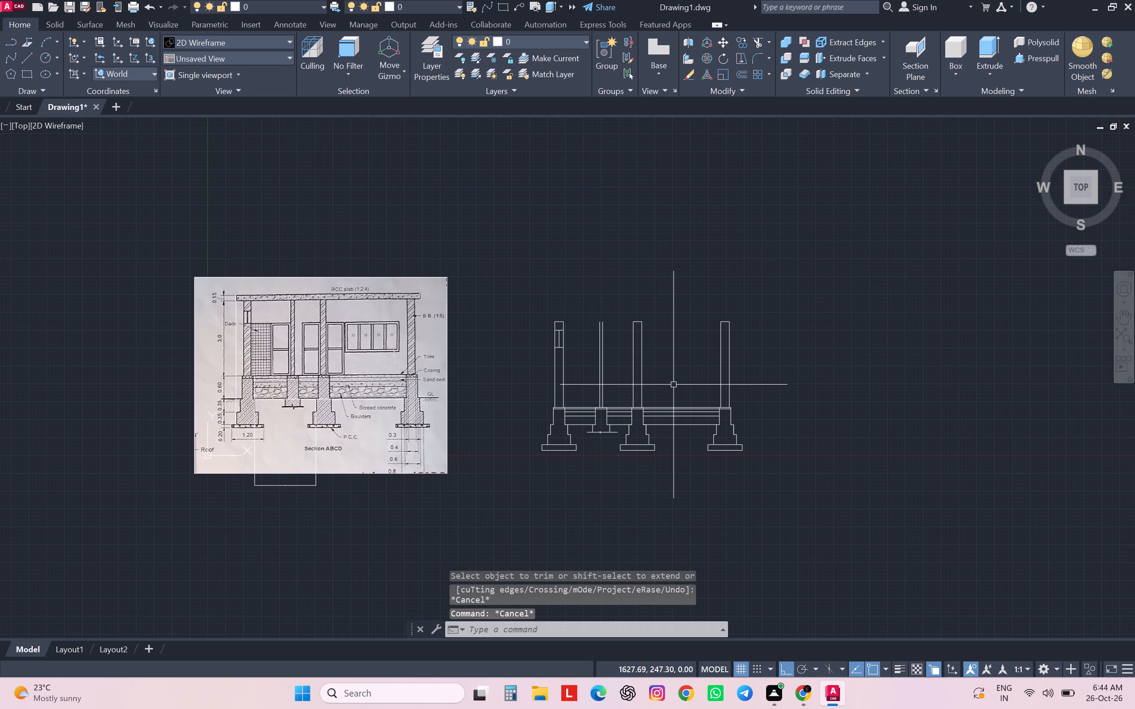
scroll(508, 392, up, 2)
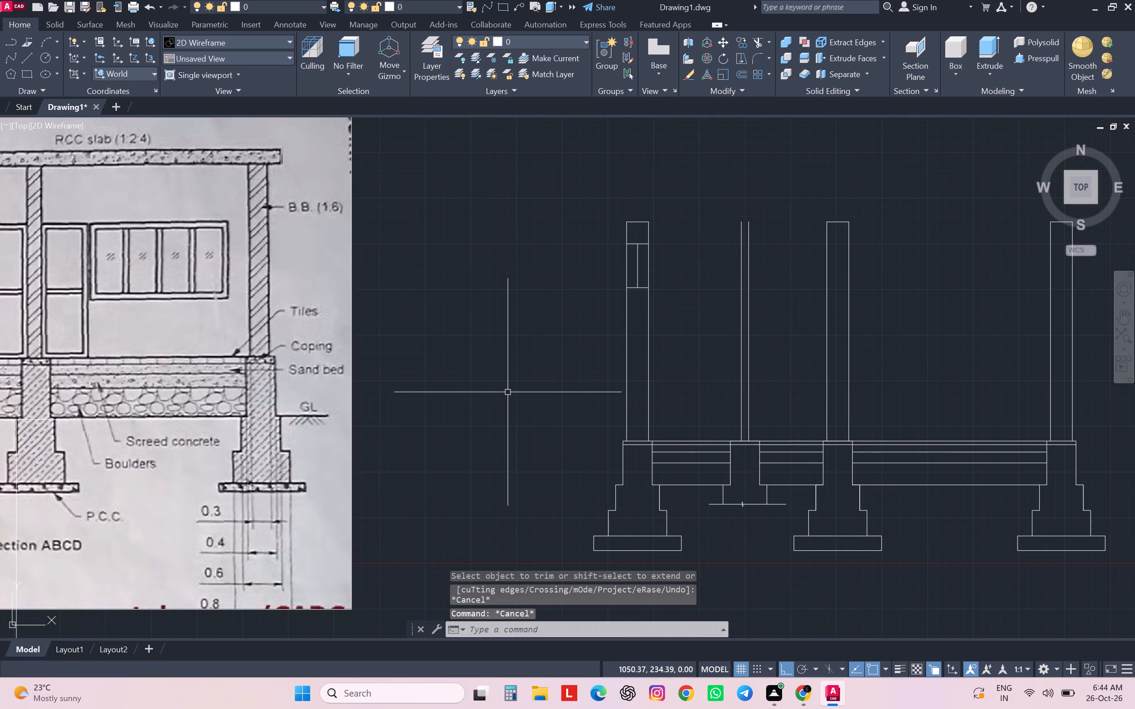
scroll(503, 390, down, 1)
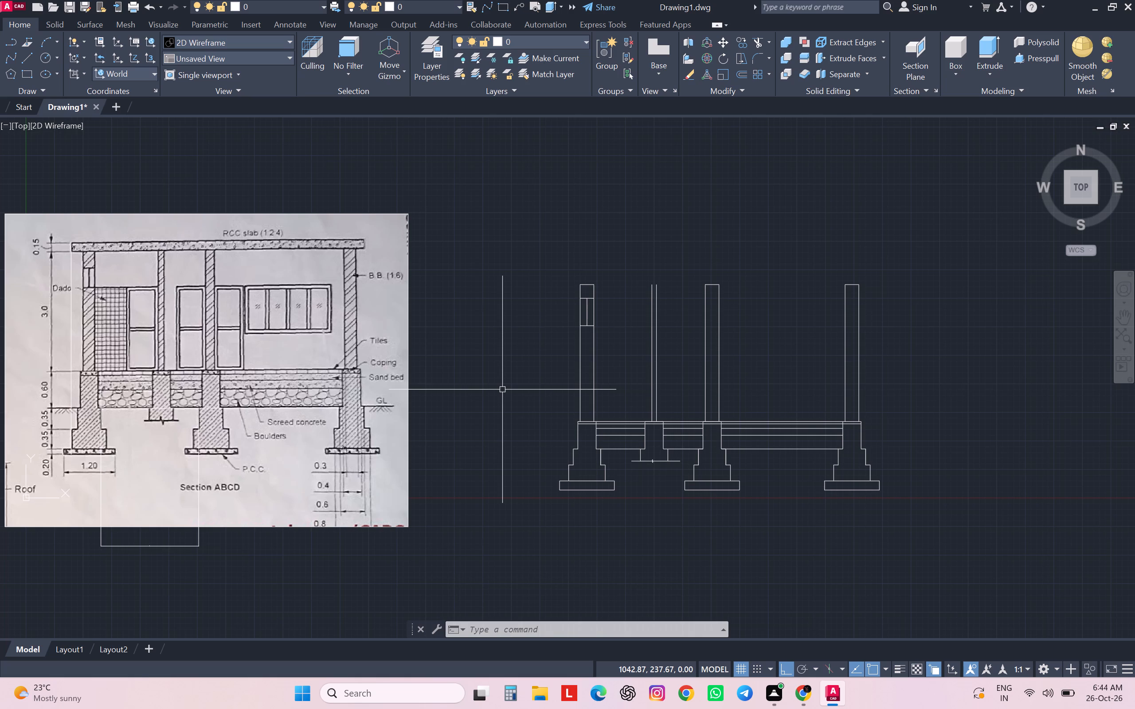
Draw a horizontal line about 127 cm long from the opening's bottom level on the left wall's inner face to the partition's near face.
key(l)
key(Return)
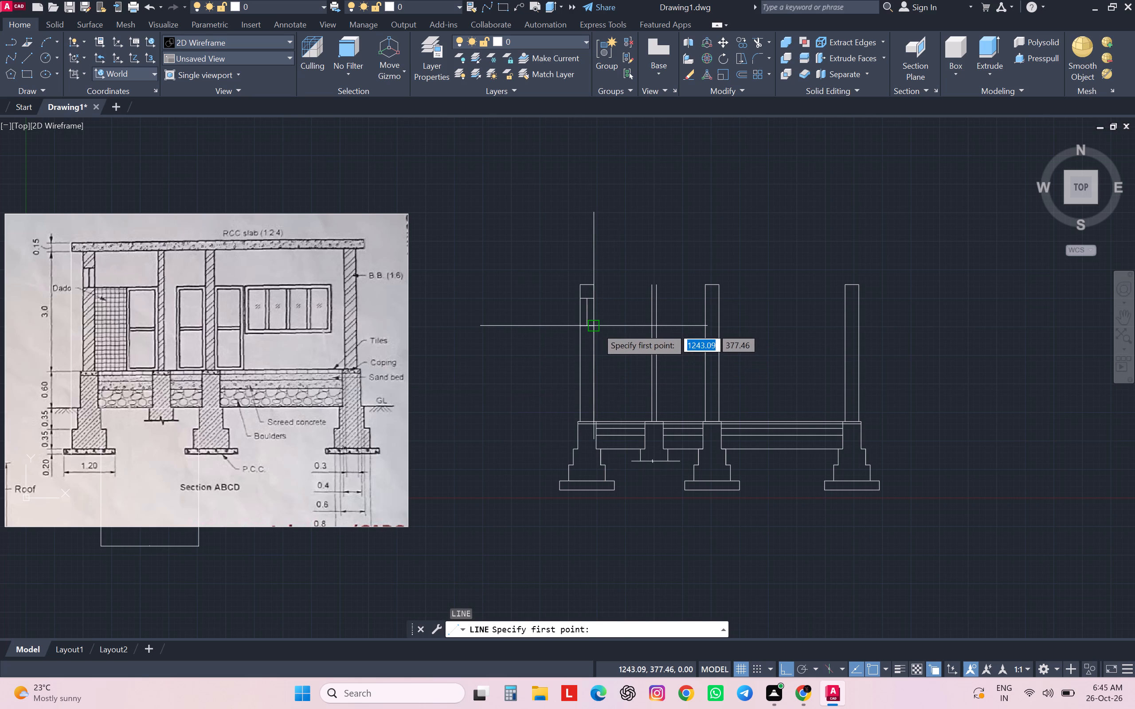
click(596, 327)
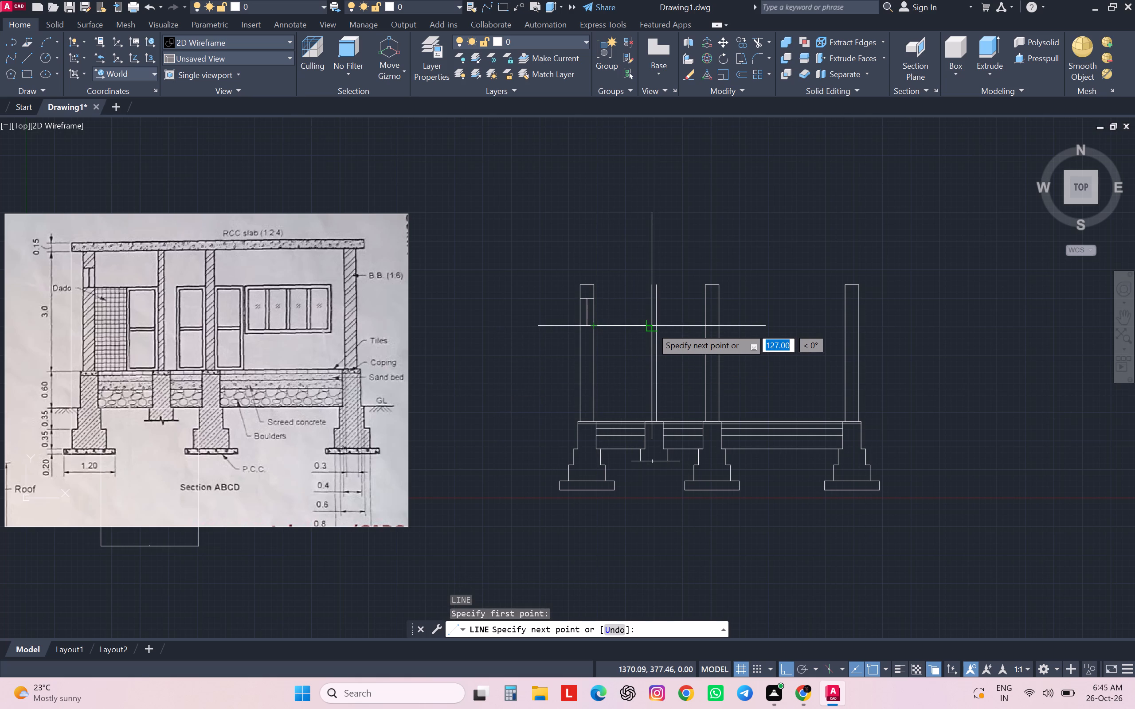
scroll(651, 325, up, 3)
click(658, 323)
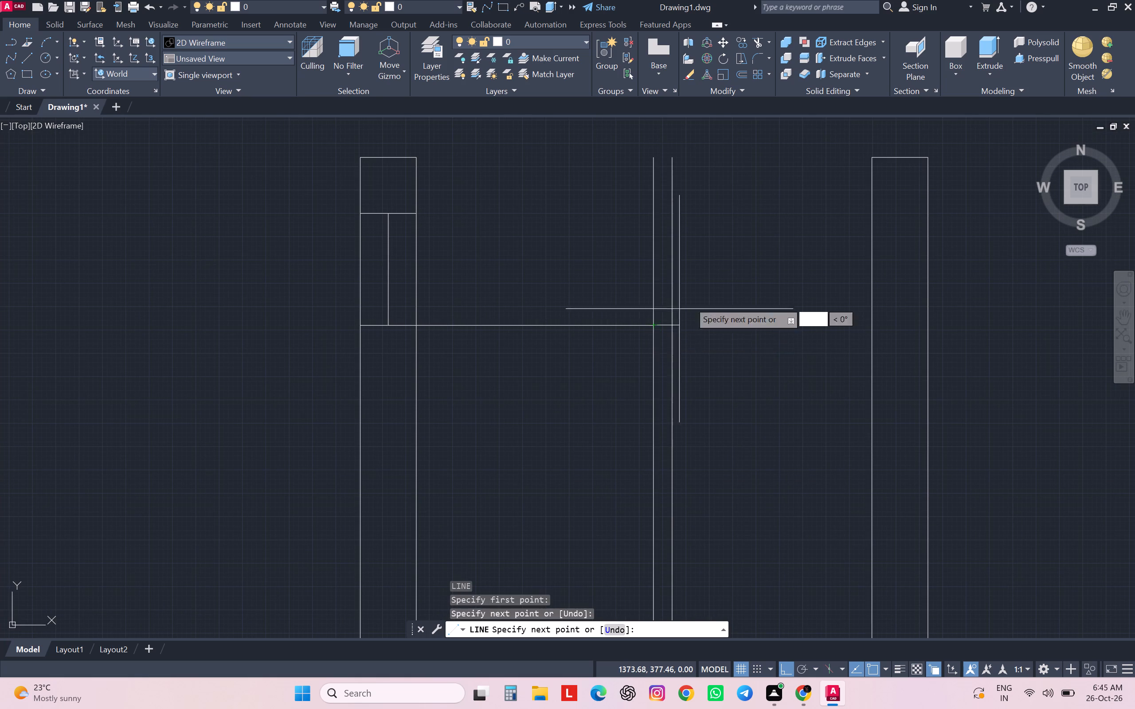
scroll(715, 279, down, 4)
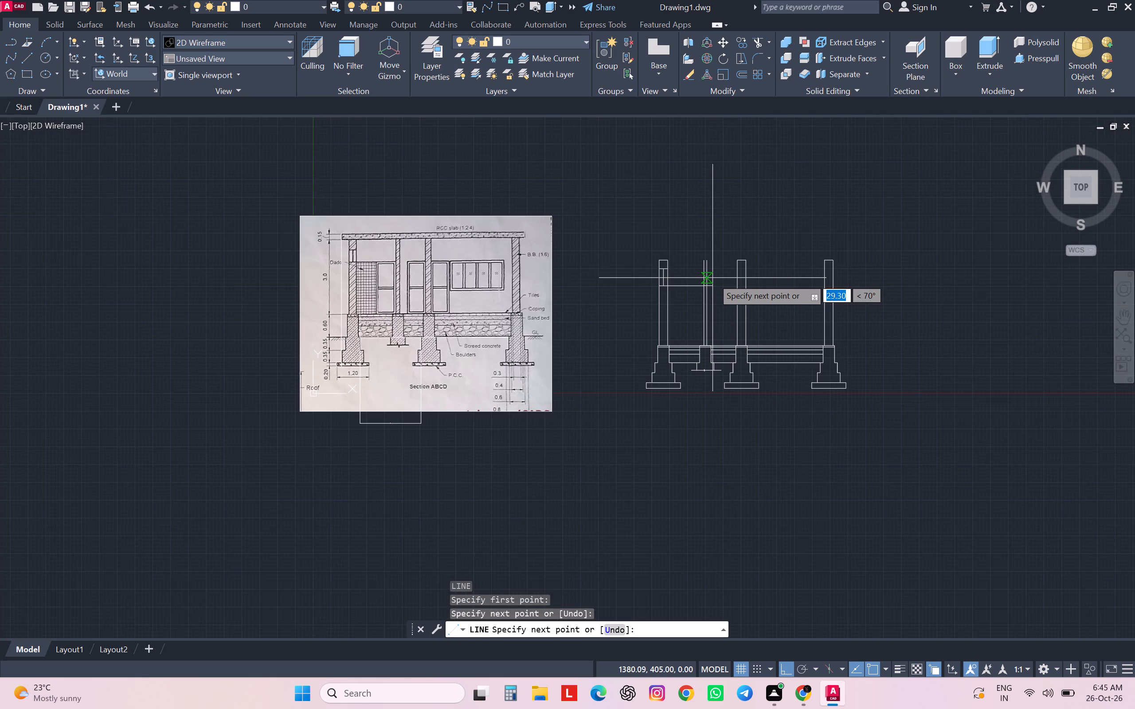
key(Escape)
key(Escape)
key(Escape)
key(Escape)
key(Escape)
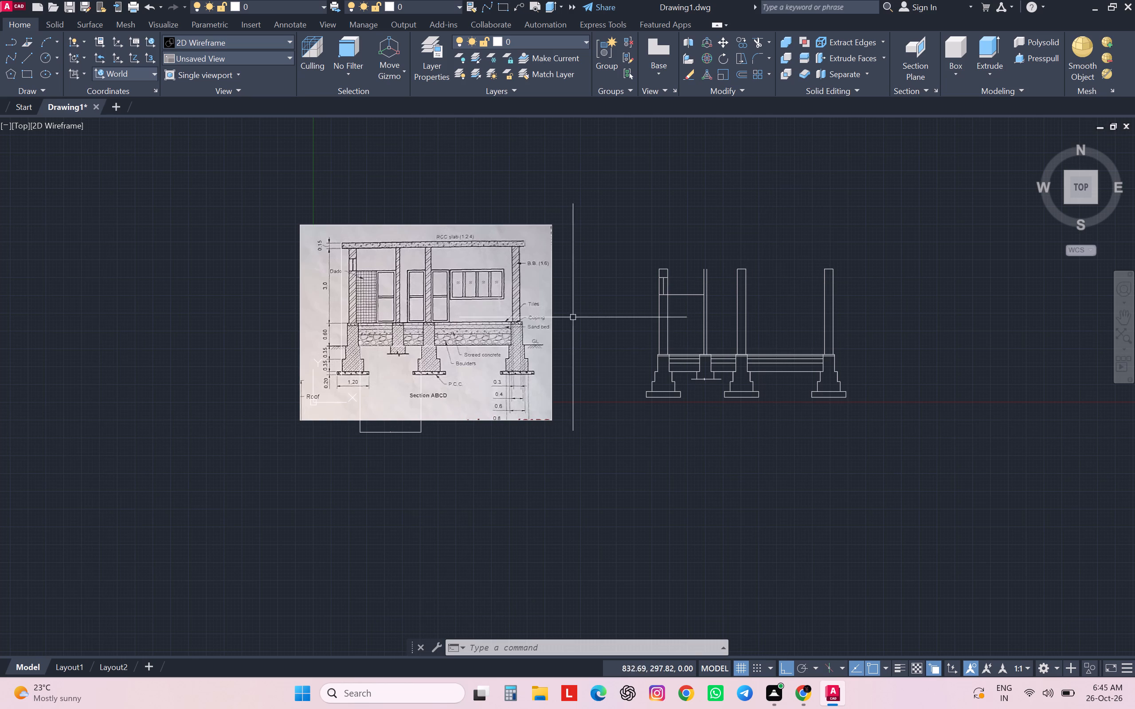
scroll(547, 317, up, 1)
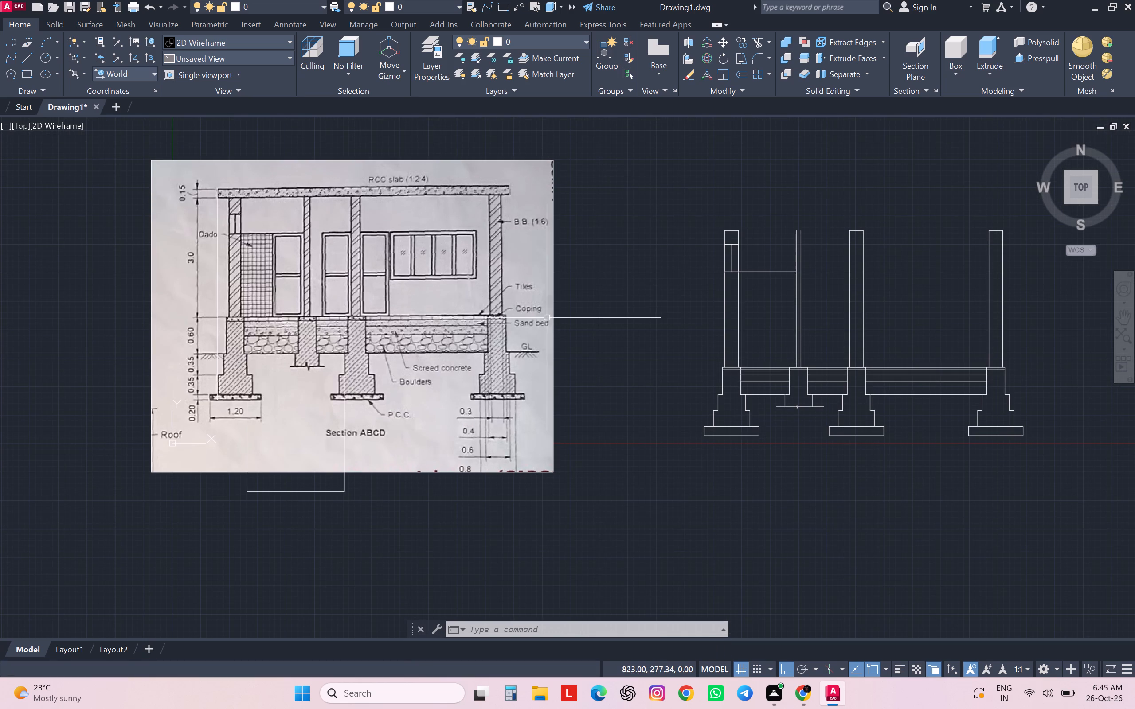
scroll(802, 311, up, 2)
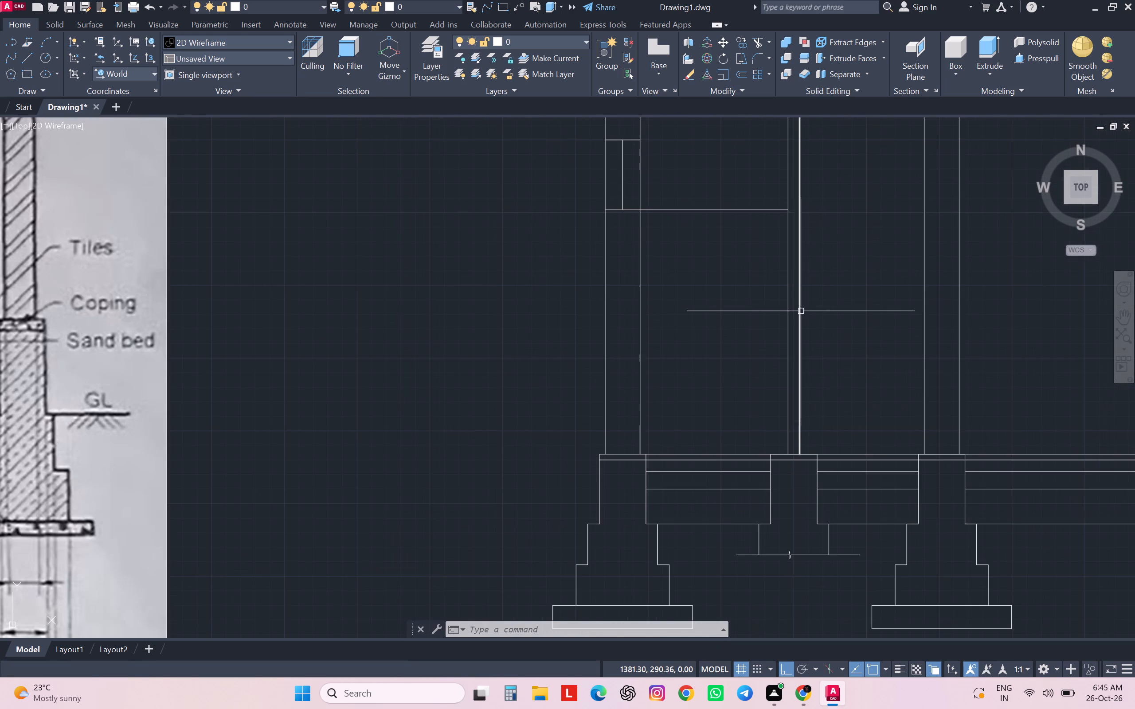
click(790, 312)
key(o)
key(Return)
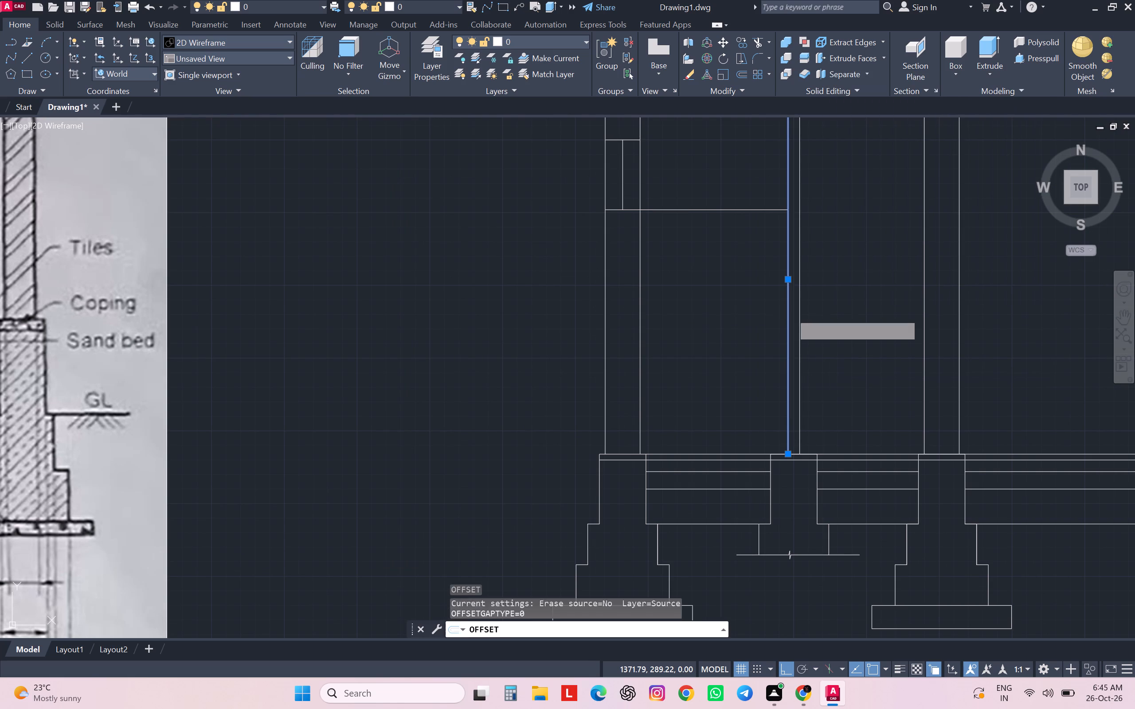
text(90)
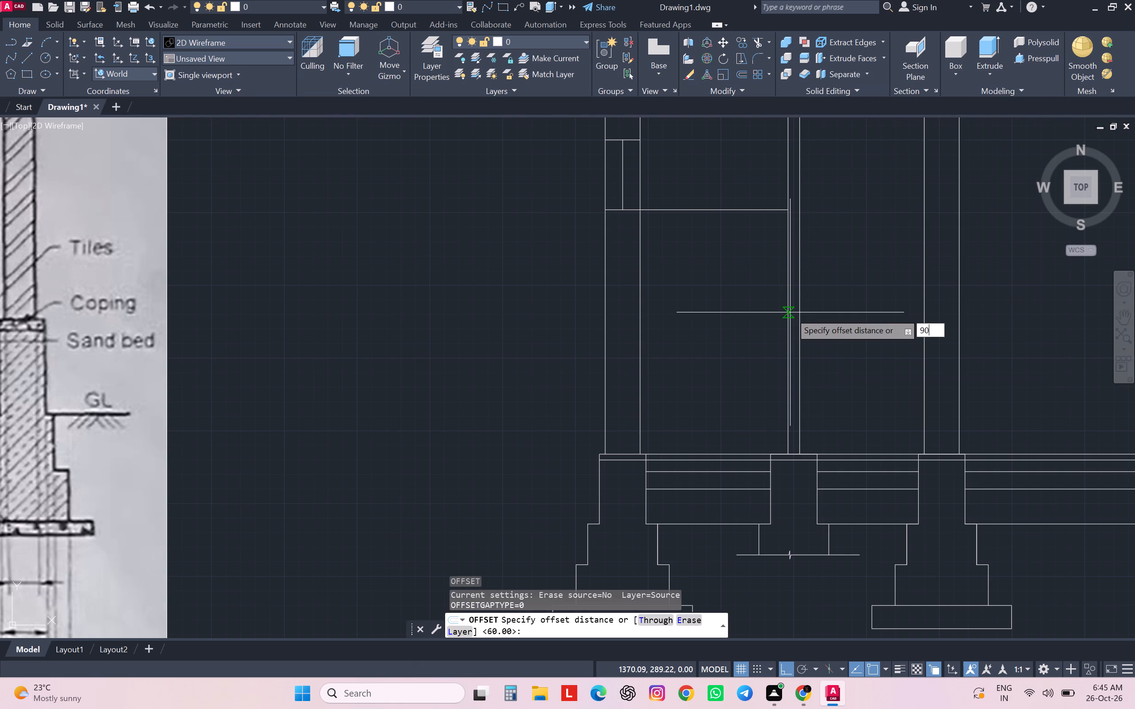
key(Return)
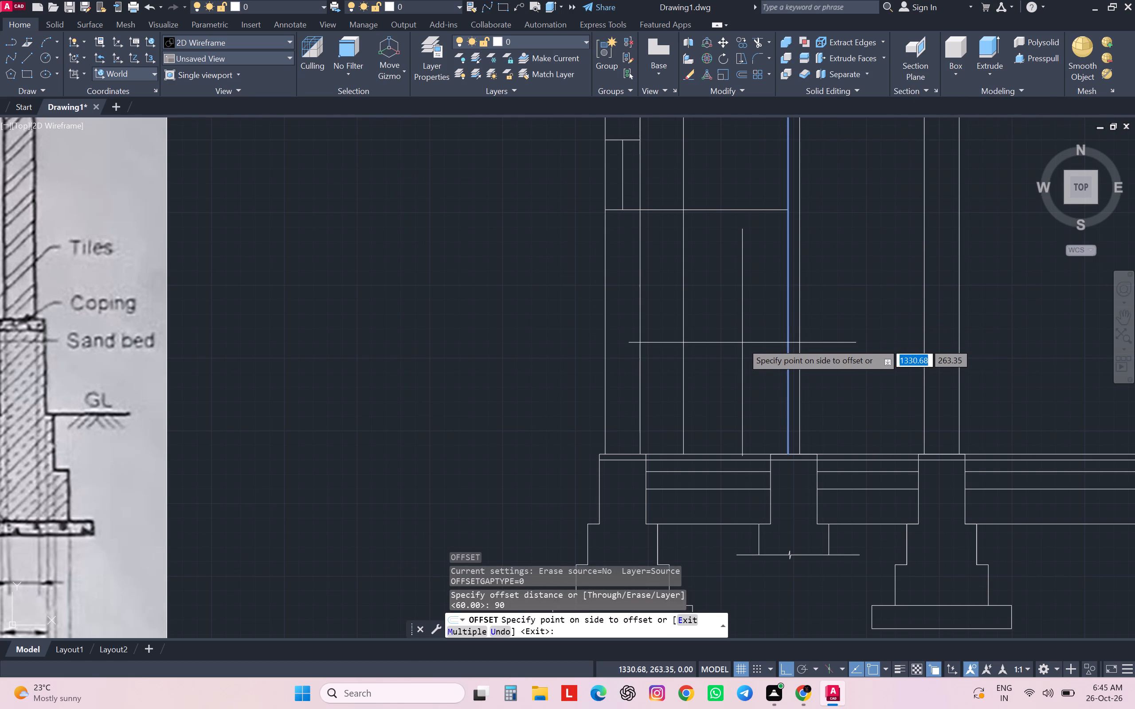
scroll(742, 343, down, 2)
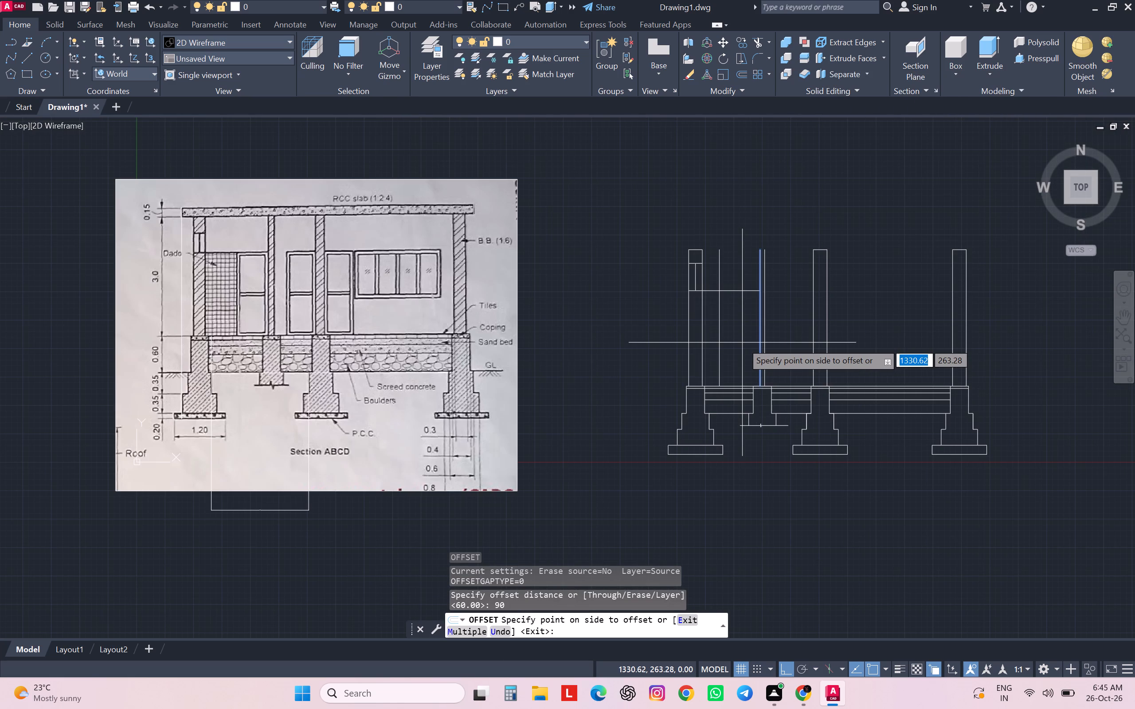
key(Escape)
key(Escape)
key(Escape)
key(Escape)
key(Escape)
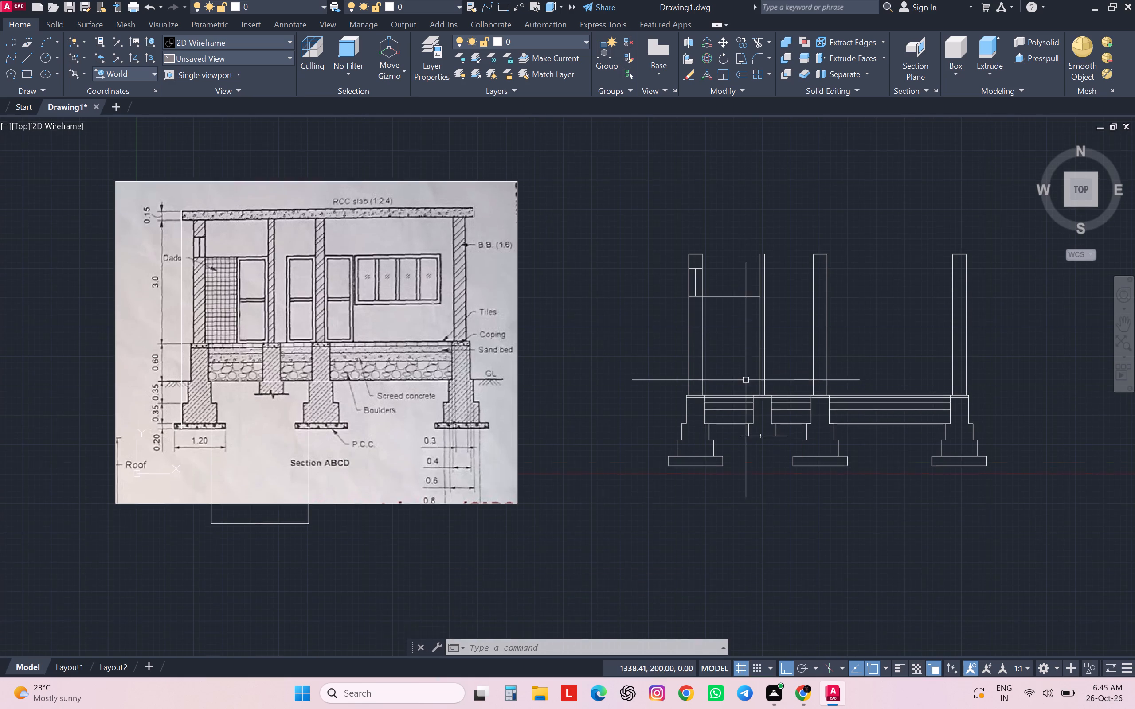
Check the clear distance between the left wall's inner face and the partition along the horizontal line at the opening's bottom.
text(da)
key(Return)
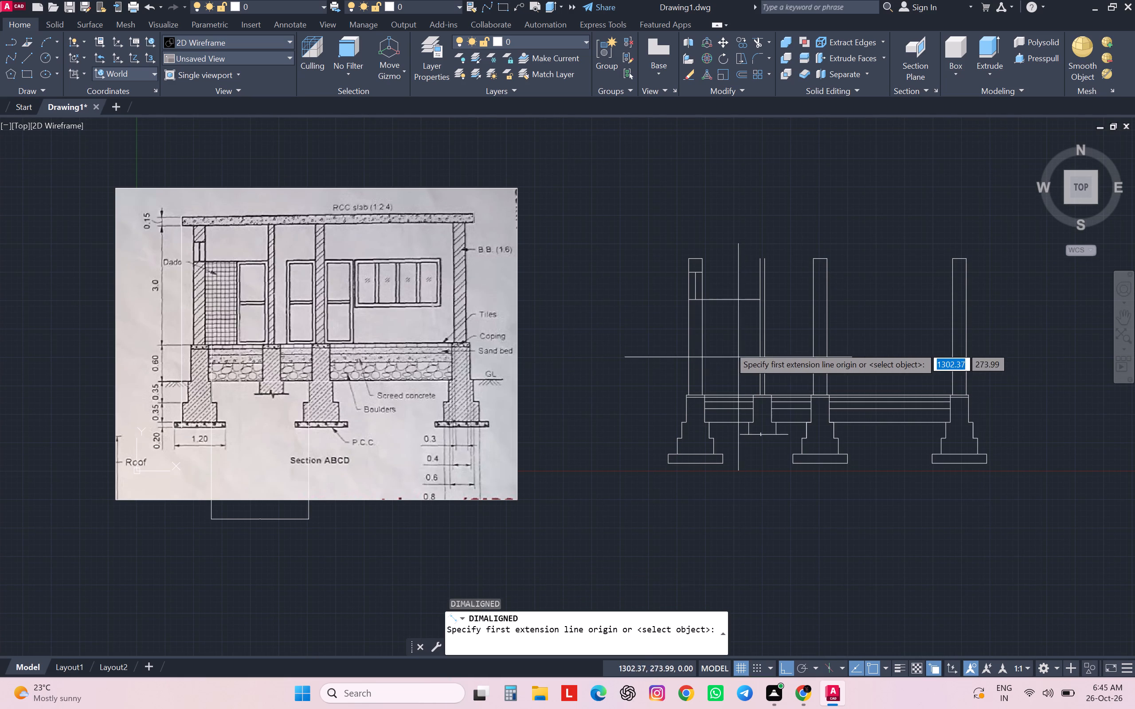
scroll(711, 290, up, 2)
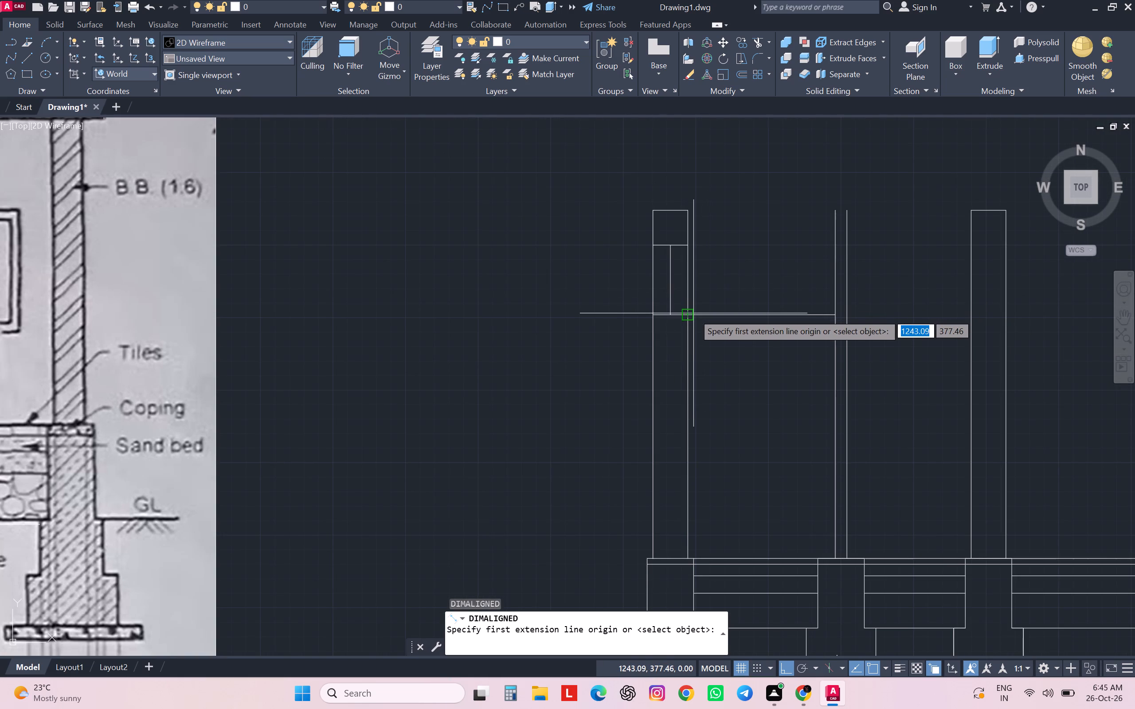
click(693, 313)
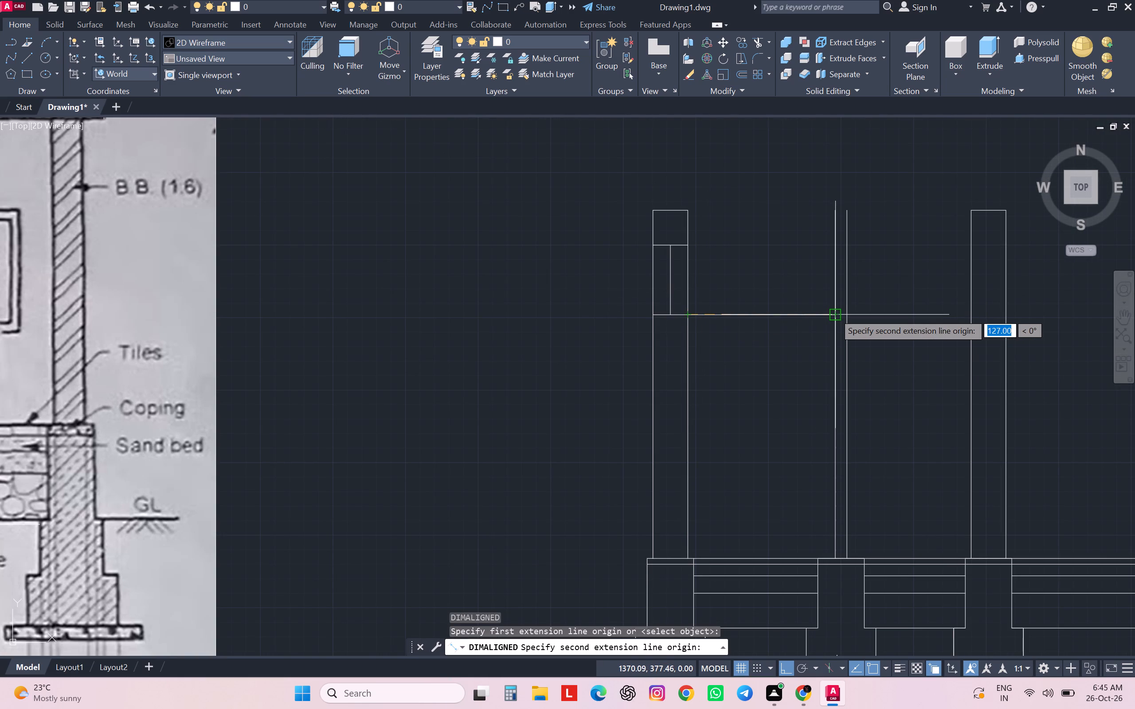
key(Escape)
key(Escape)
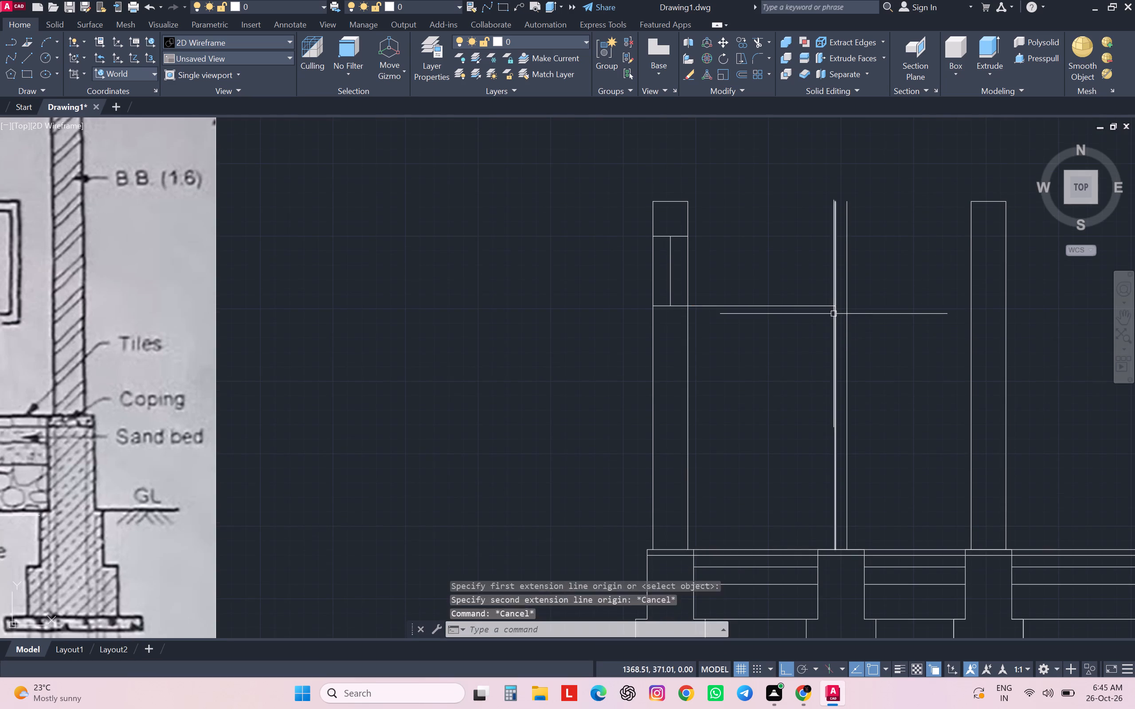
key(Escape)
key(Escape)
scroll(834, 314, down, 3)
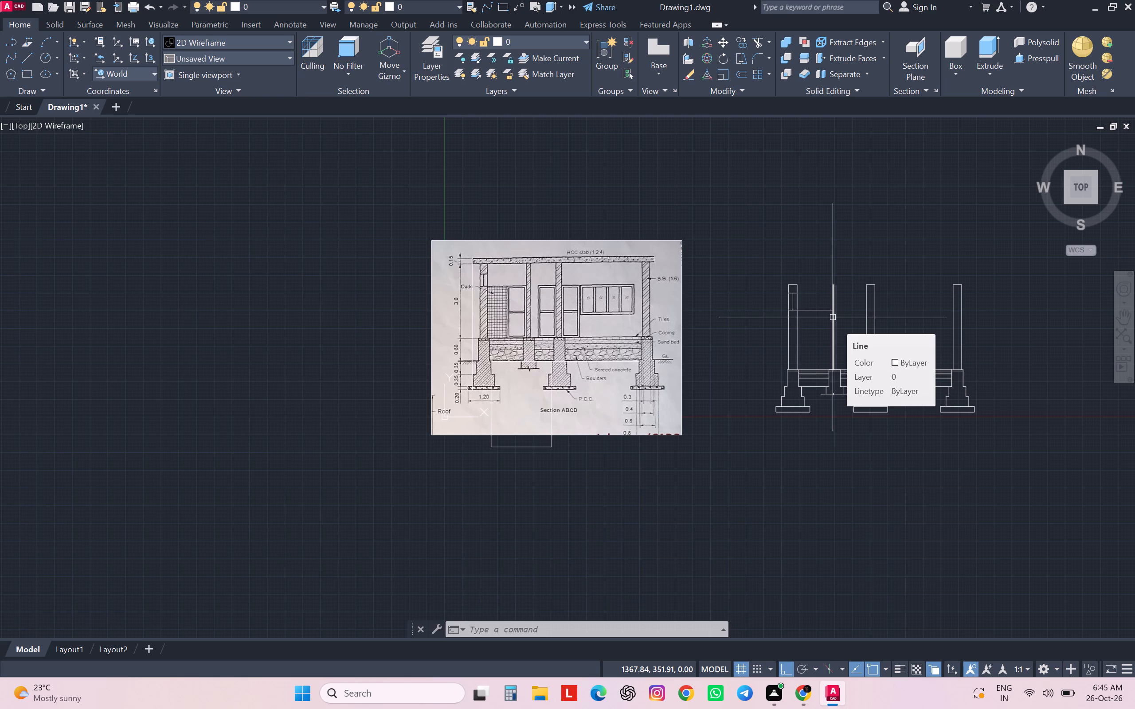
Offset the partition's near face 62 cm toward the left wall to mark the door's other edge.
key(o)
key(Return)
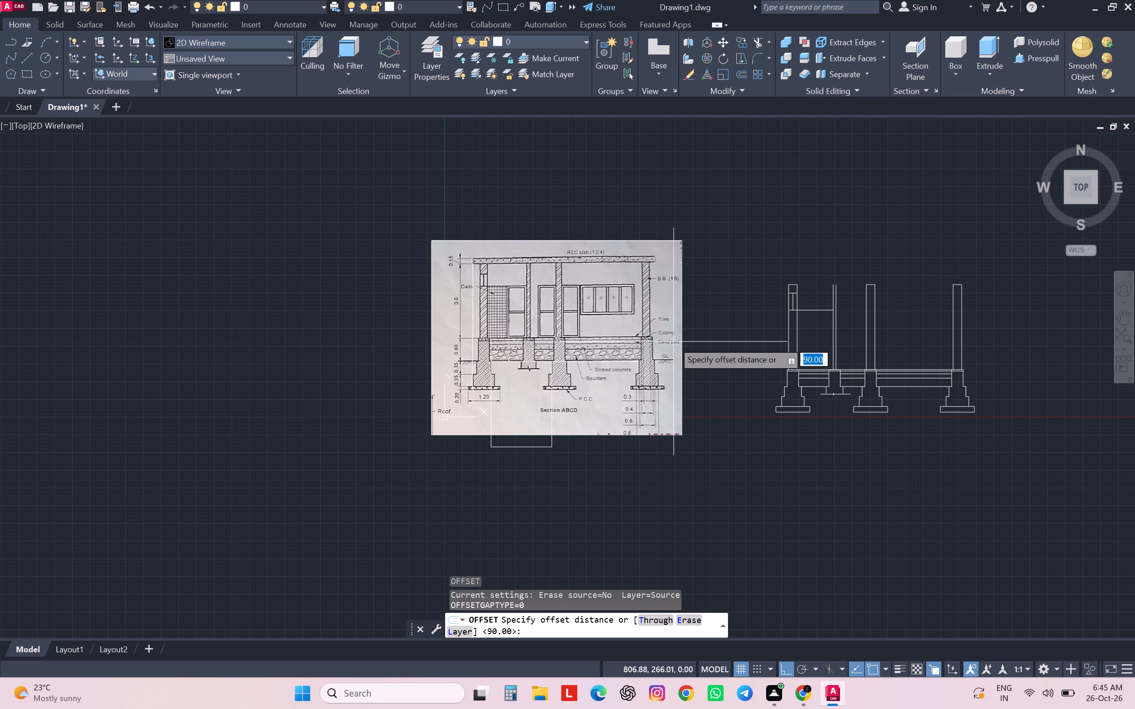
key(6)
key(2)
key(Return)
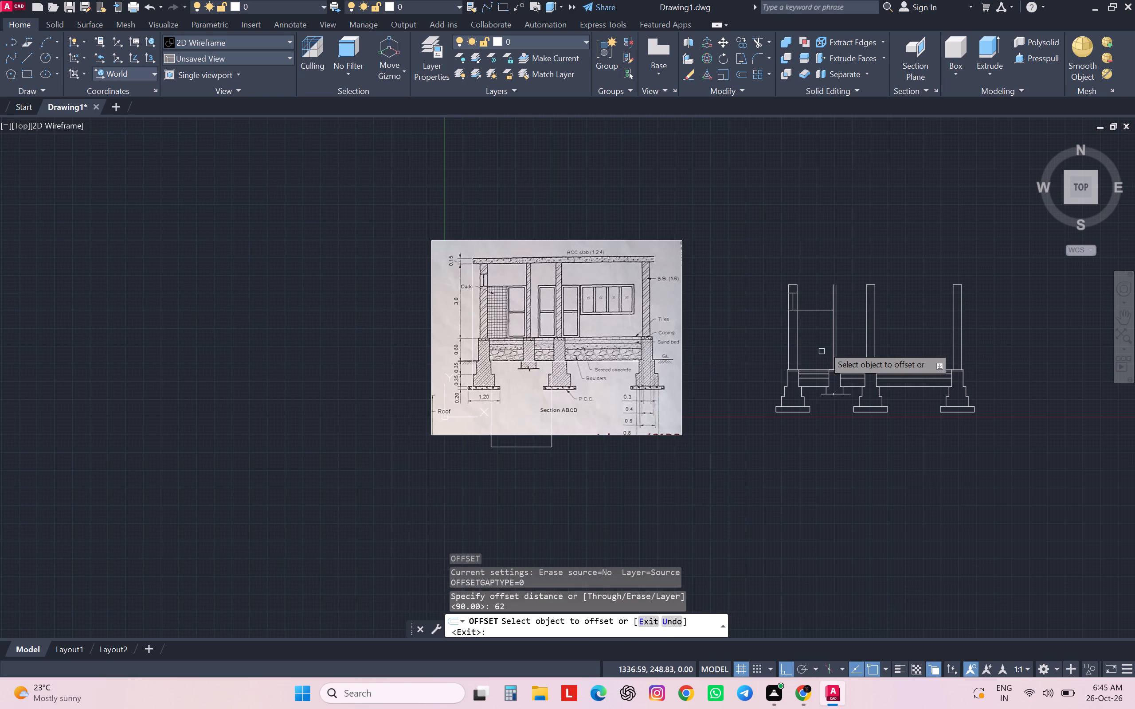
scroll(824, 347, up, 2)
click(845, 348)
click(801, 360)
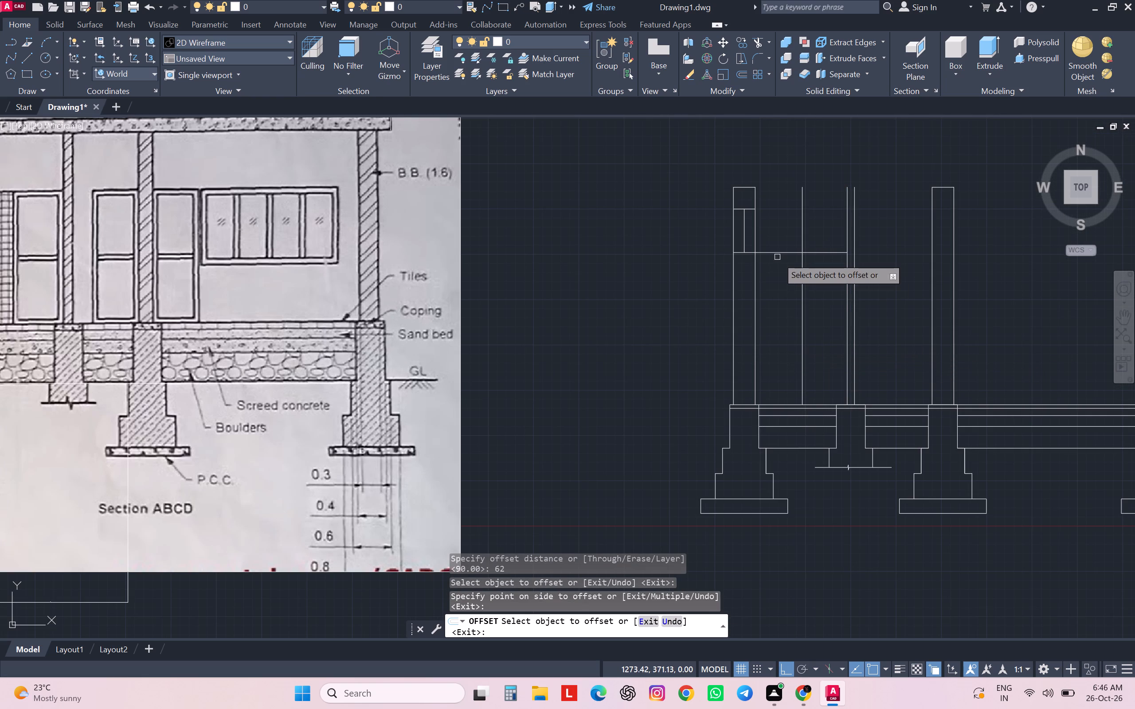
key(Escape)
key(Escape)
key(Escape)
key(Escape)
key(Escape)
key(Escape)
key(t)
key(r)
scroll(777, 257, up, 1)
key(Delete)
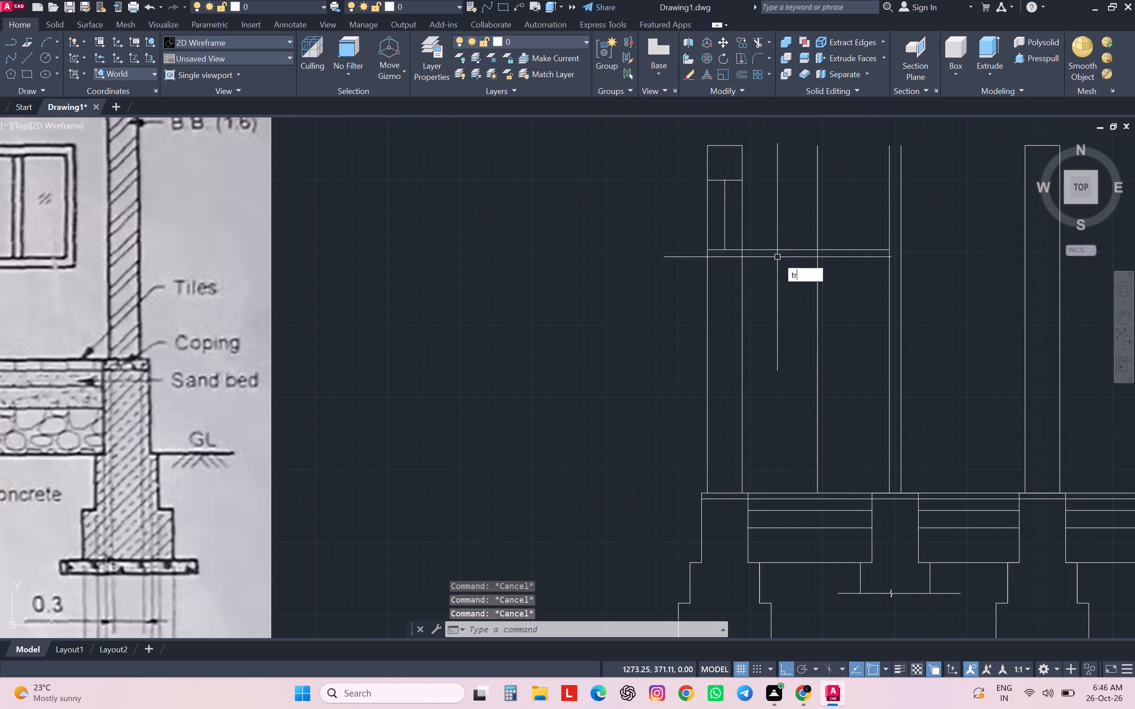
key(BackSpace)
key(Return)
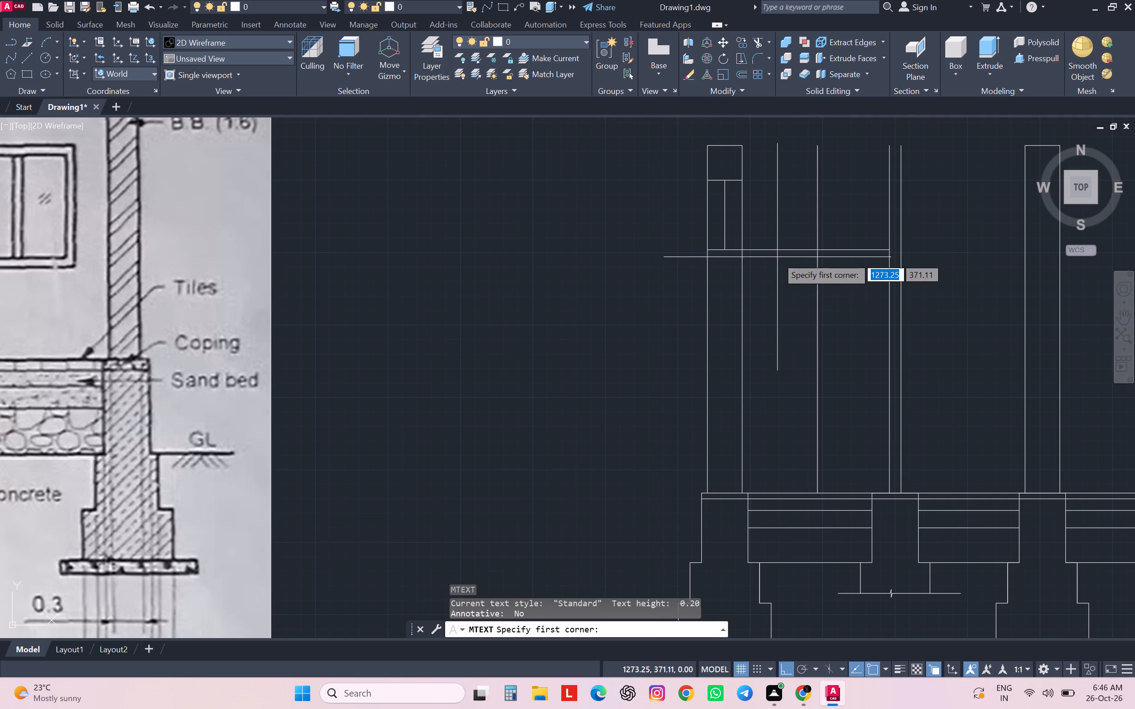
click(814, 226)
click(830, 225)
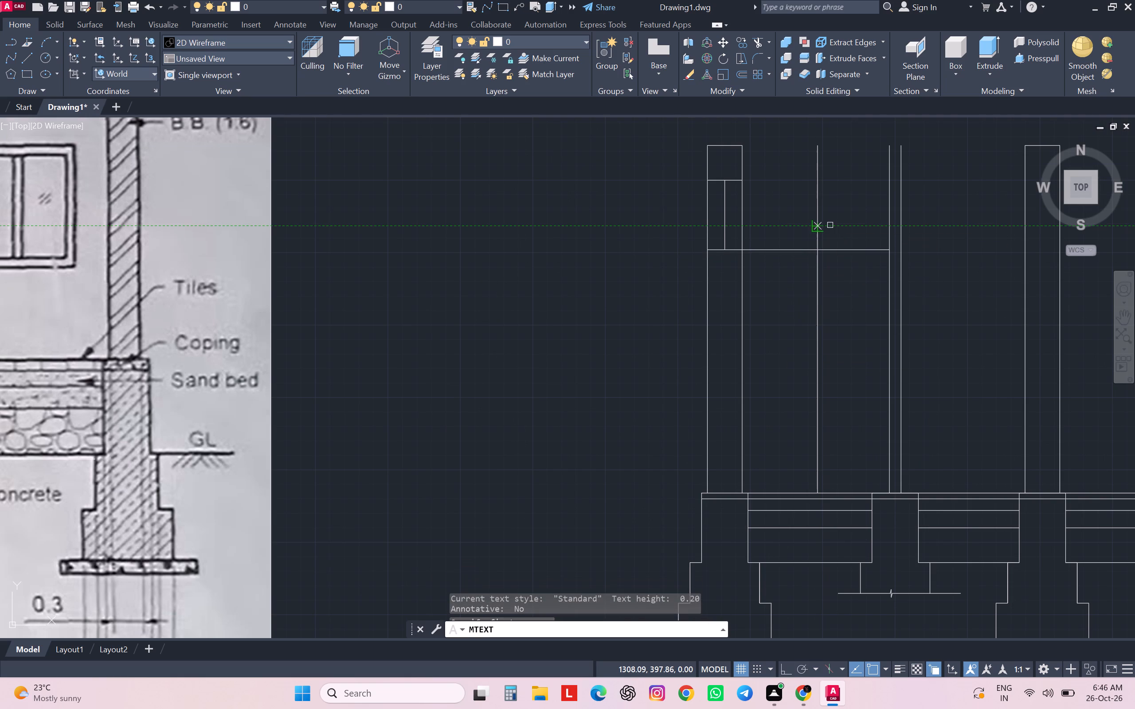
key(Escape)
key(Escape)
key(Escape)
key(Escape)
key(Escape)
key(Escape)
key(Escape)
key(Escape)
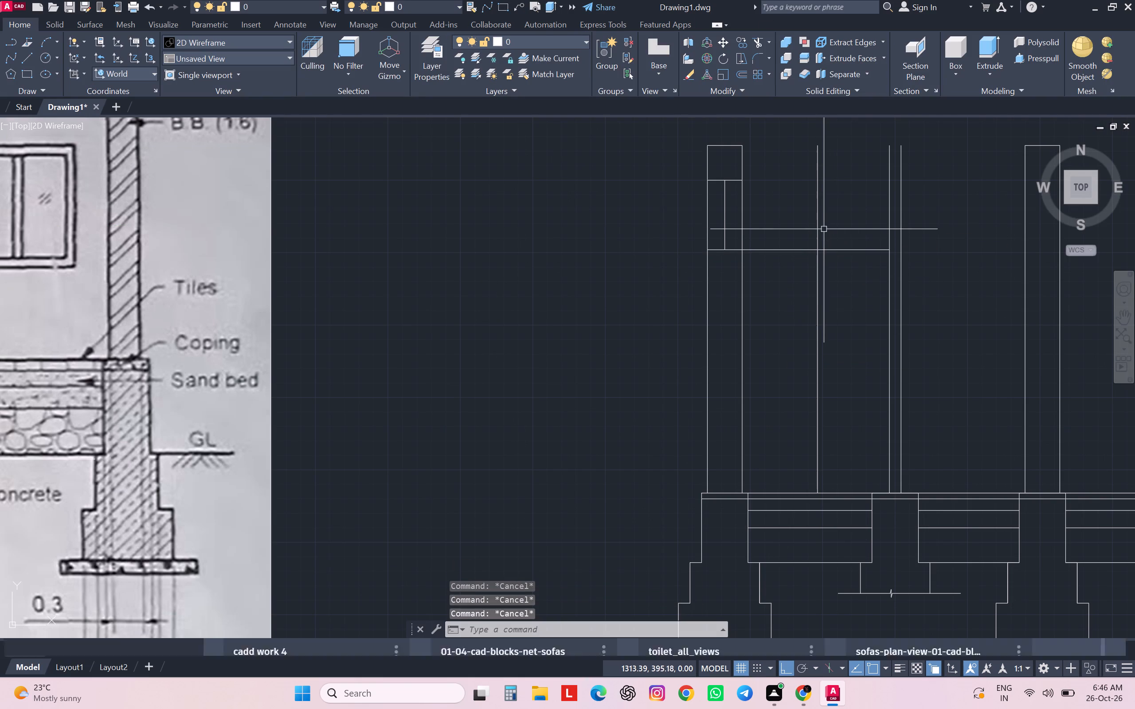
Trim the new door edge line where it projects above the horizontal line between the left wall and partition.
text(tr)
key(Return)
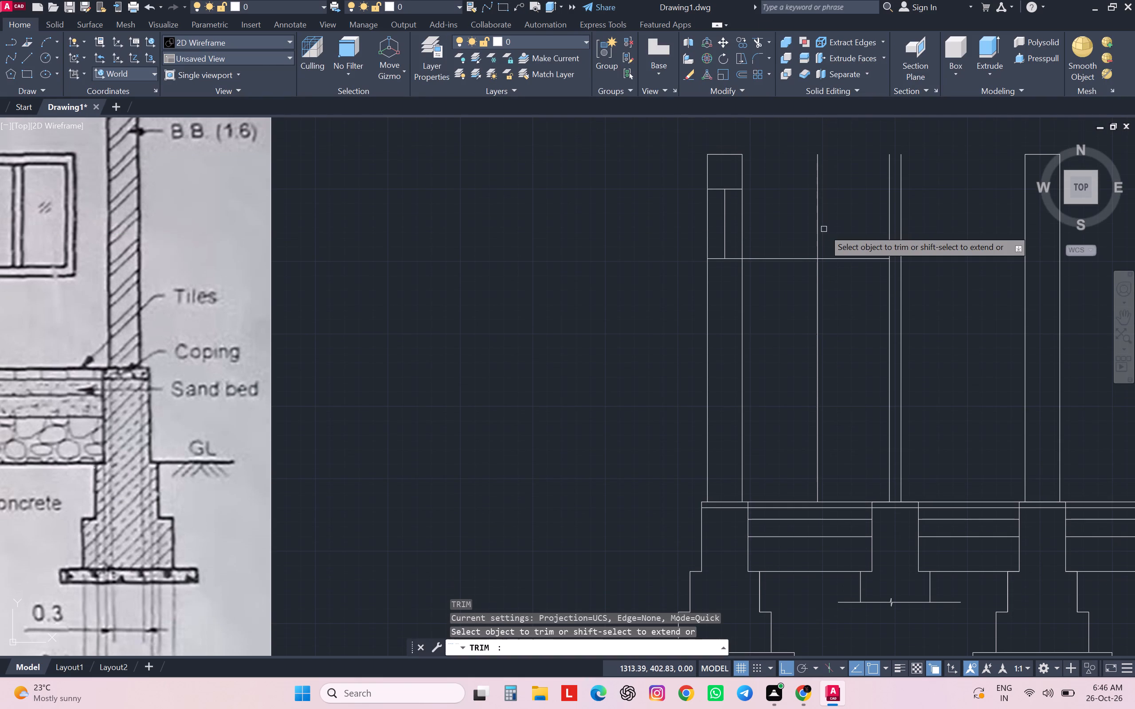
click(822, 228)
click(801, 230)
scroll(801, 230, down, 3)
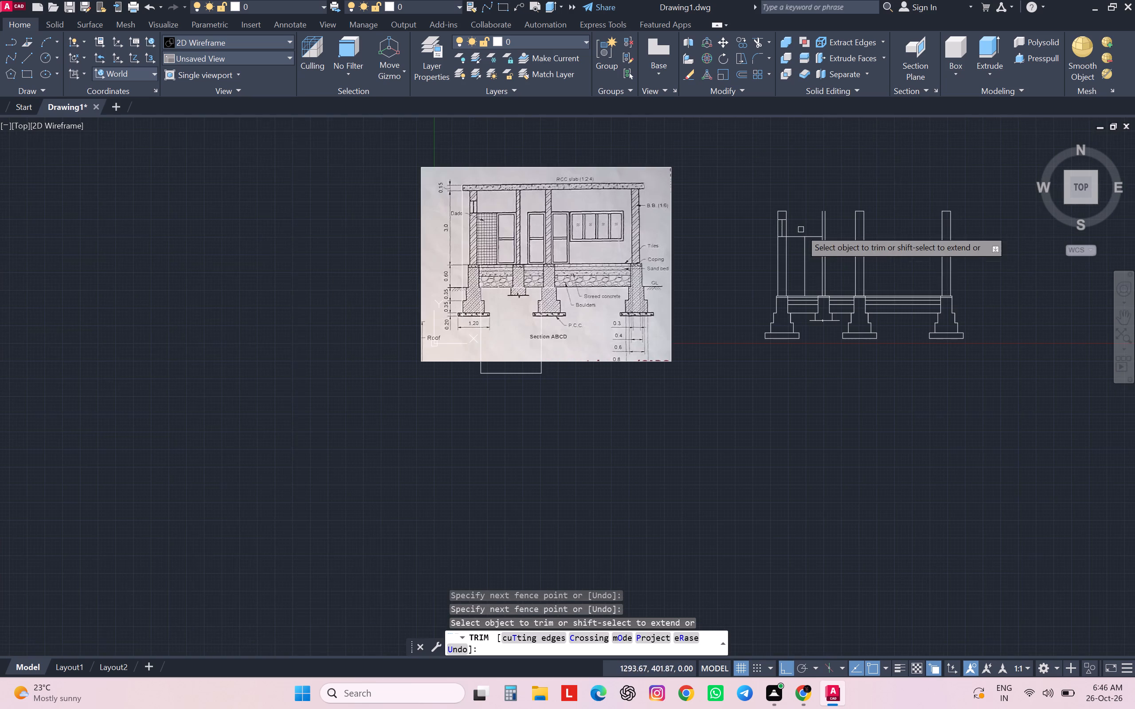
key(Escape)
key(Escape)
key(Escape)
key(Escape)
key(Escape)
Offset the door's two vertical edges 5 cm inward to form the frame's side members.
scroll(695, 259, up, 2)
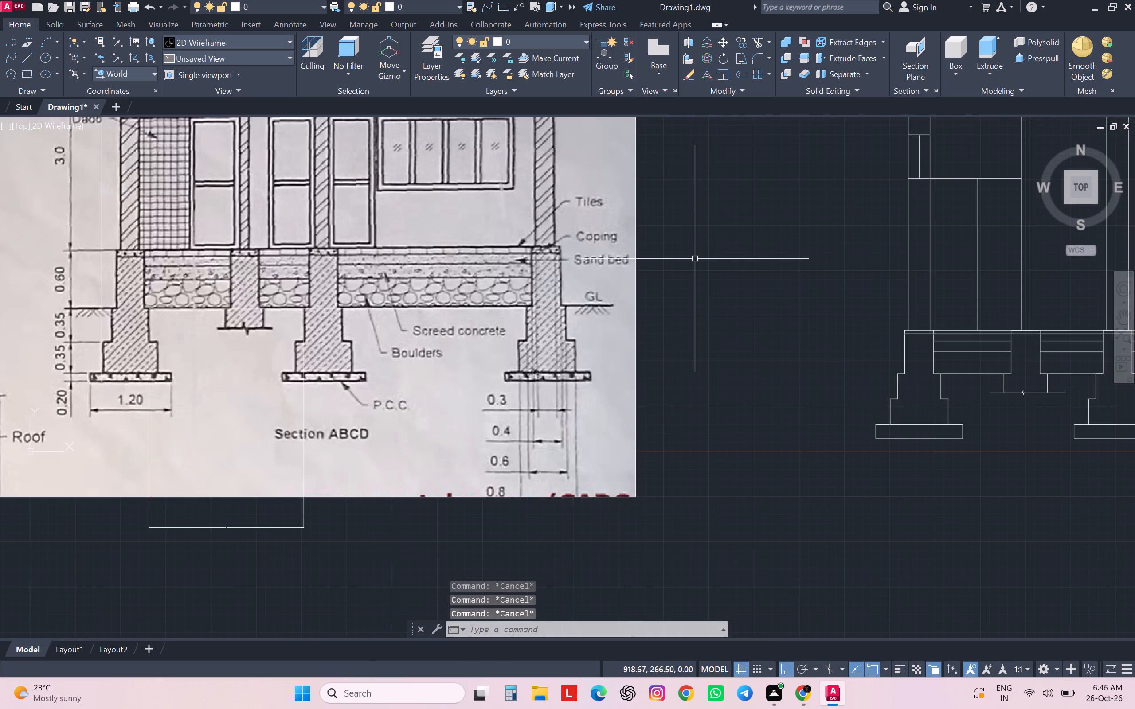
scroll(695, 259, down, 1)
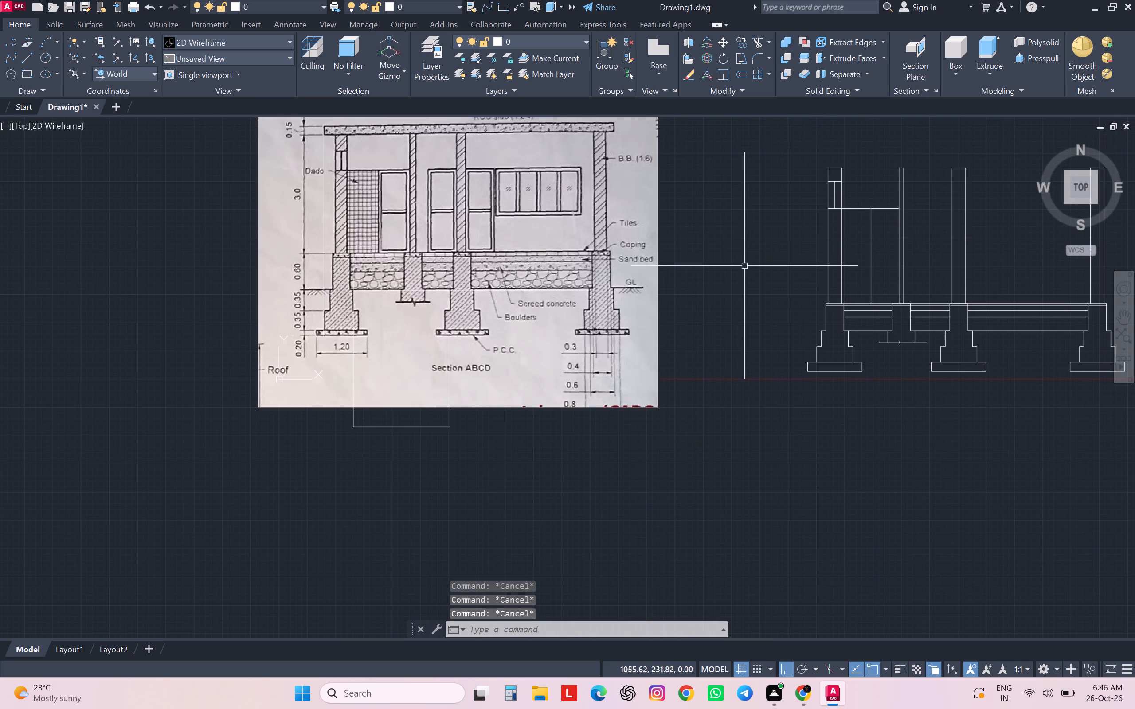
middle_drag(768, 284, 614, 311)
scroll(766, 284, up, 1)
scroll(613, 311, down, 2)
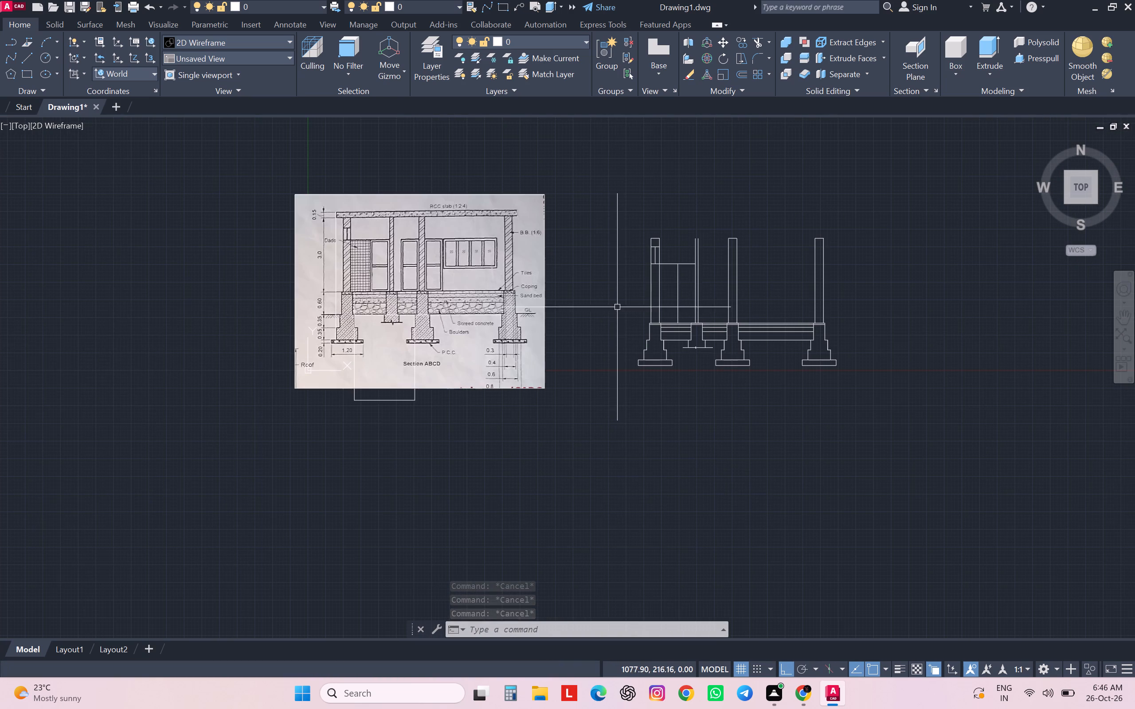
scroll(709, 282, up, 1)
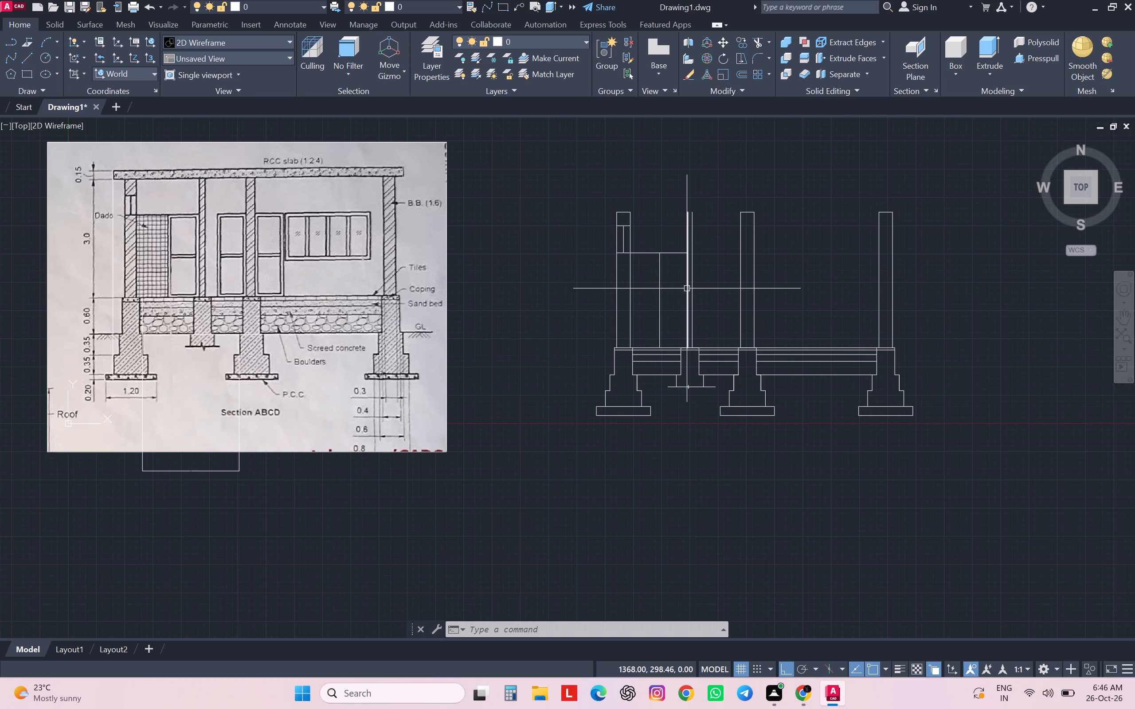
key(o)
key(Return)
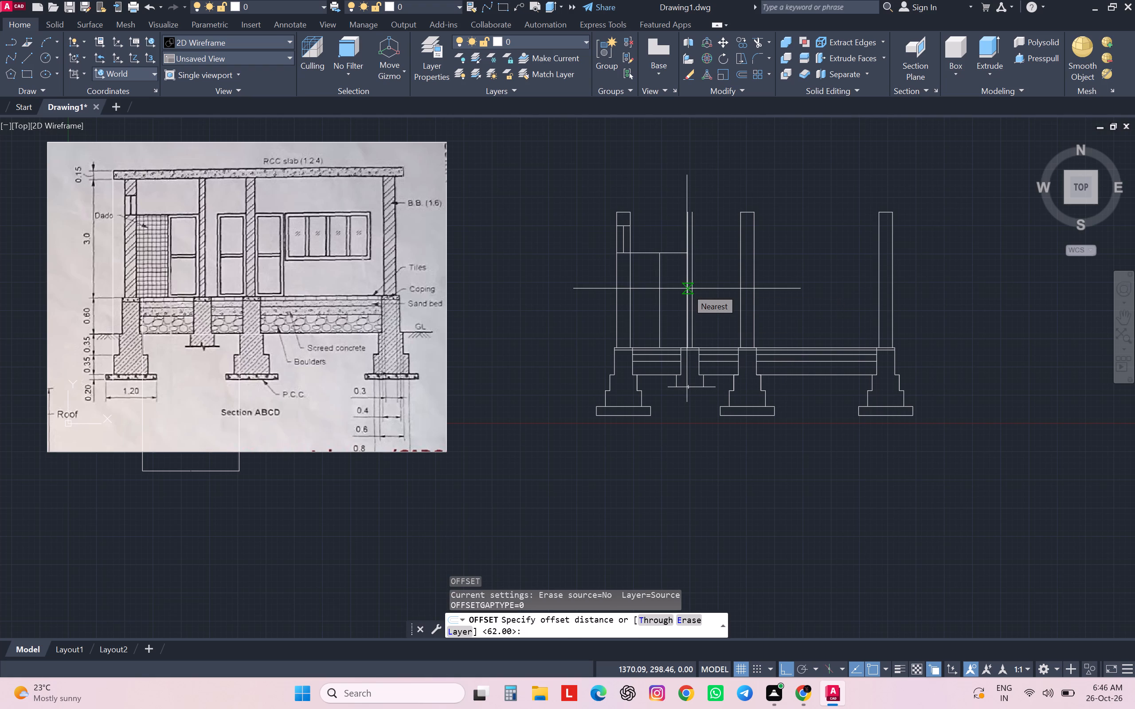
key(Clear)
key(5)
key(Return)
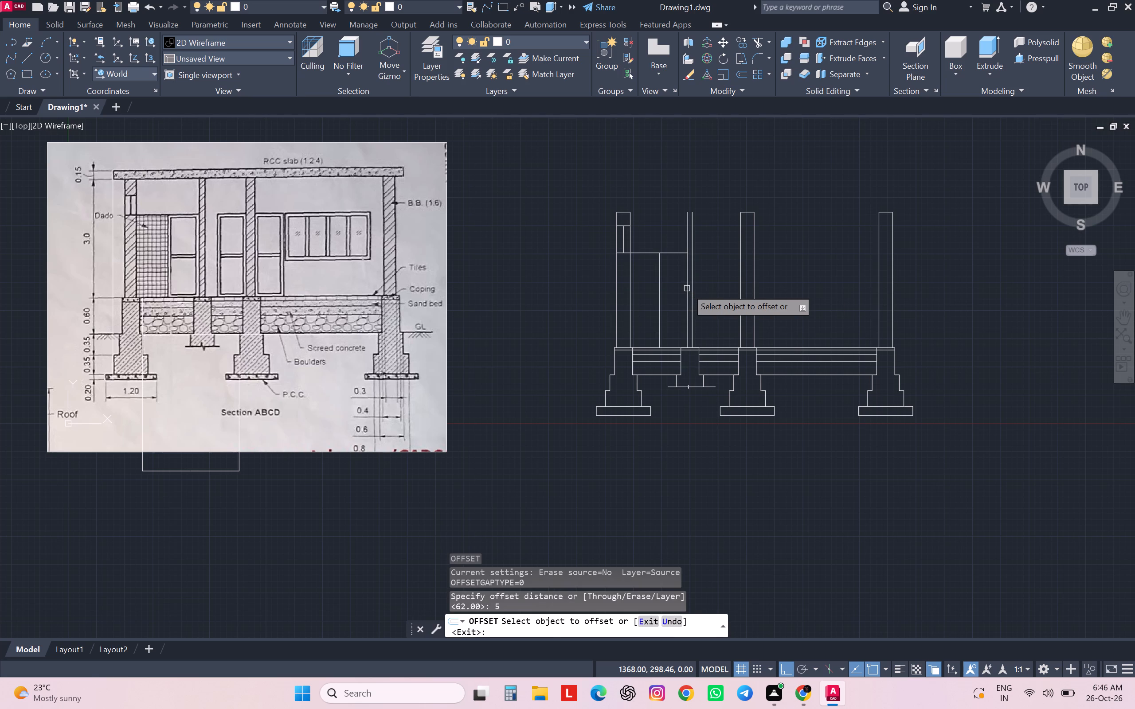
click(687, 288)
click(665, 296)
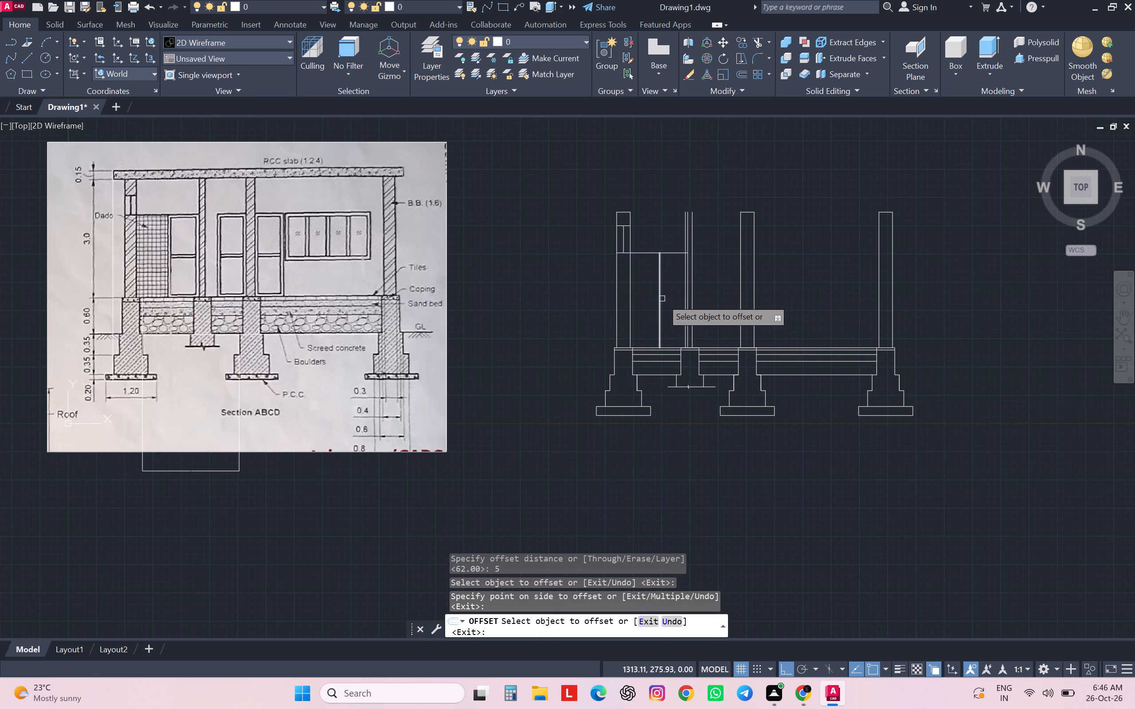
click(661, 299)
click(682, 298)
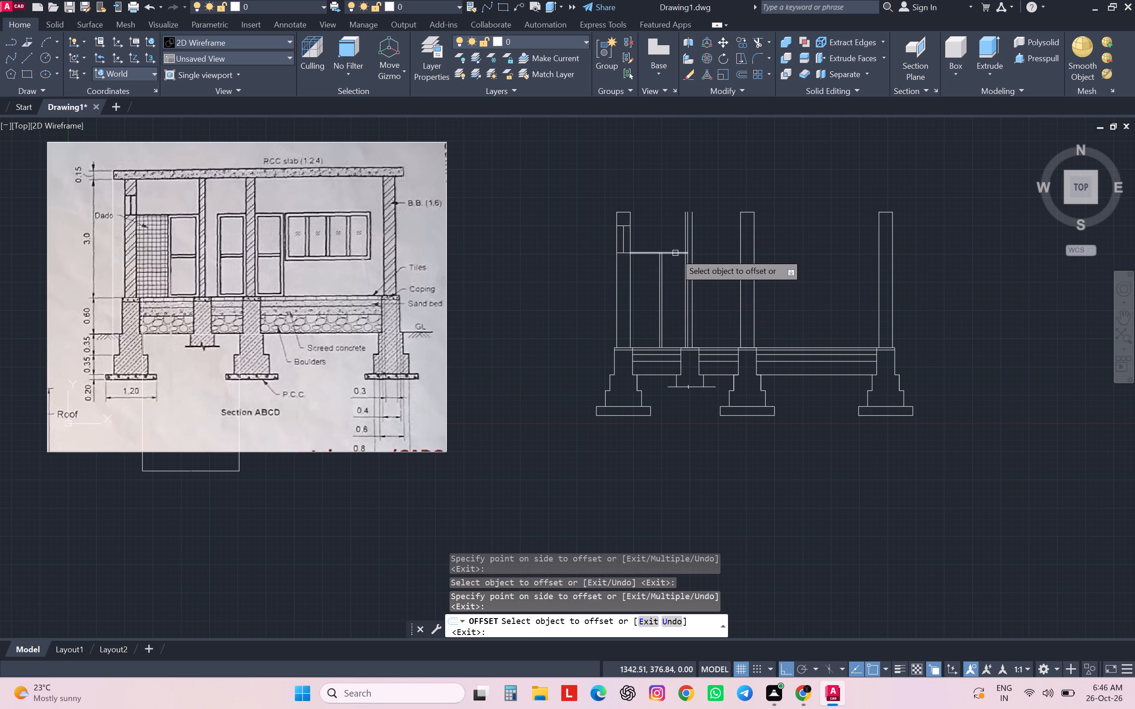
Offset the door's top line 5 cm downward and the floor line 5 cm upward for the frame's horizontal members.
click(675, 253)
click(673, 285)
scroll(671, 332, up, 1)
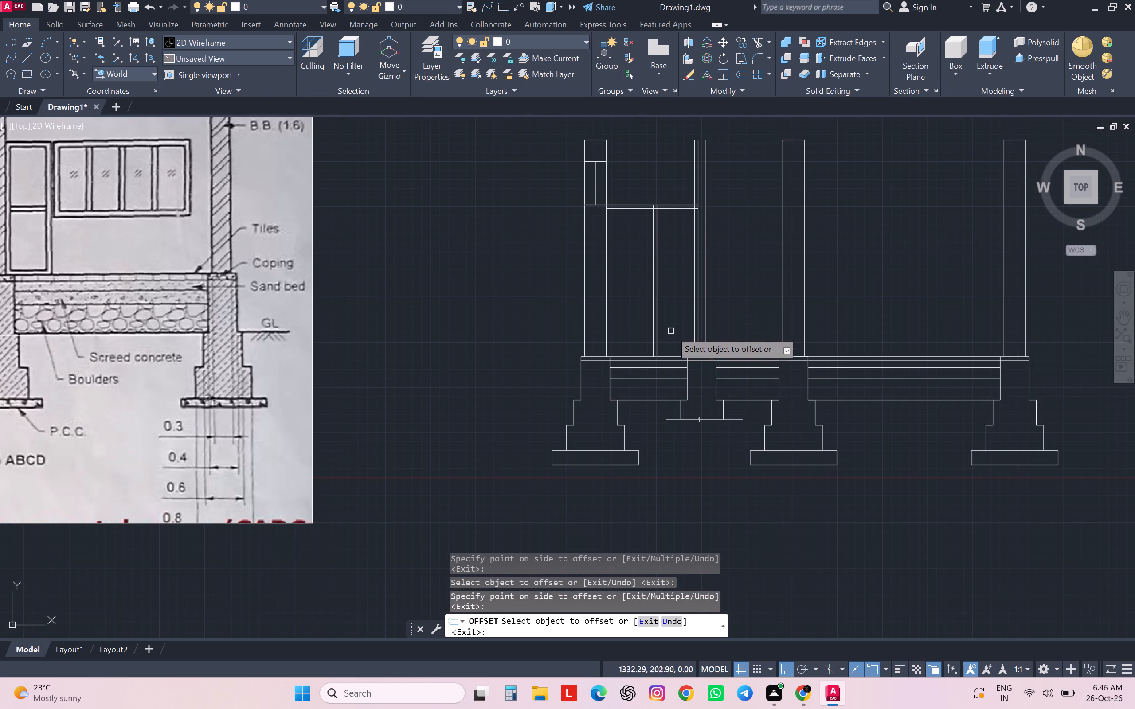
scroll(678, 357, up, 1)
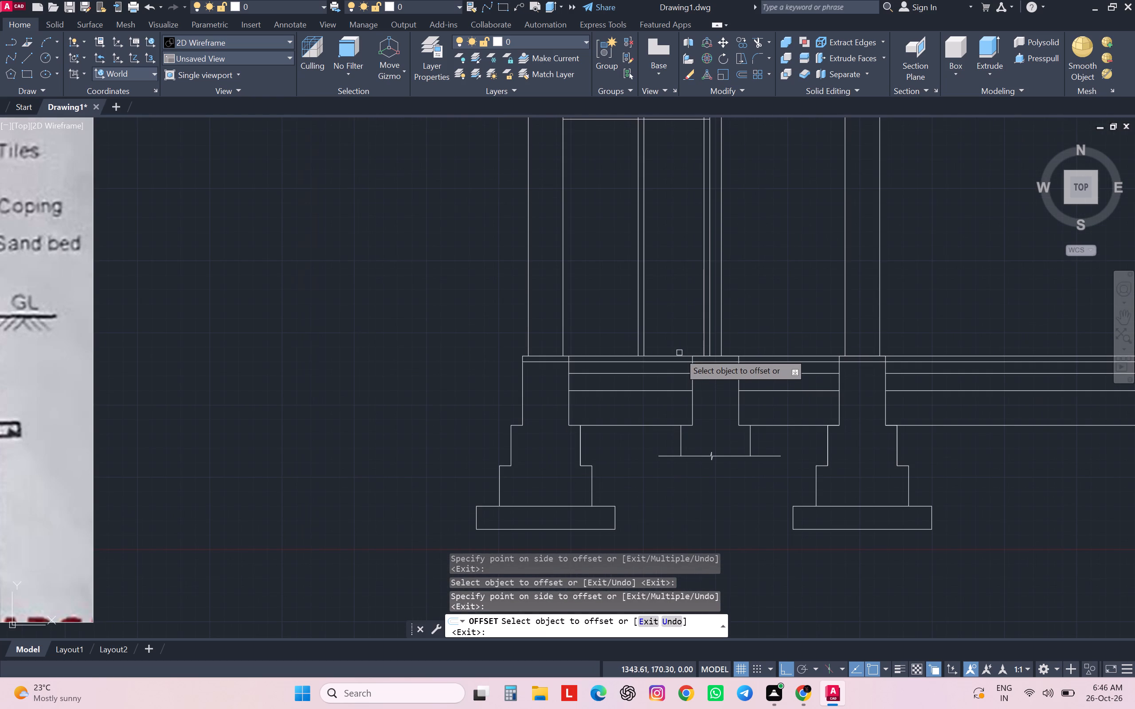
click(679, 357)
click(679, 316)
scroll(679, 316, up, 1)
scroll(679, 316, down, 2)
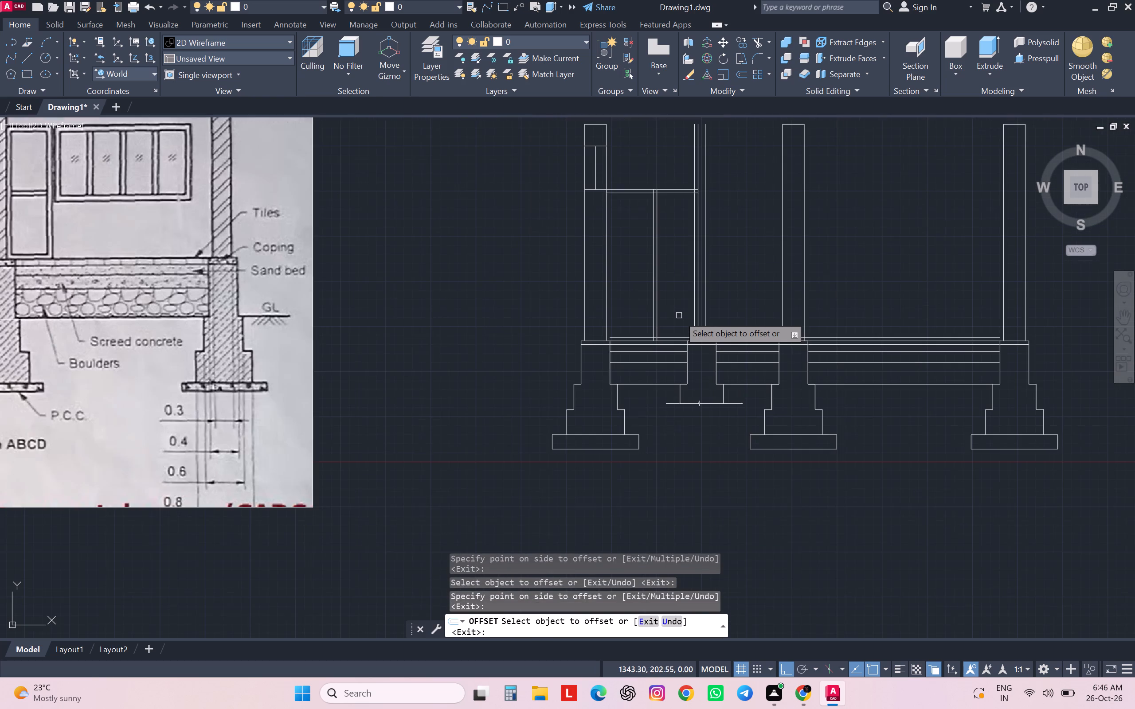
scroll(679, 315, up, 1)
scroll(679, 315, down, 2)
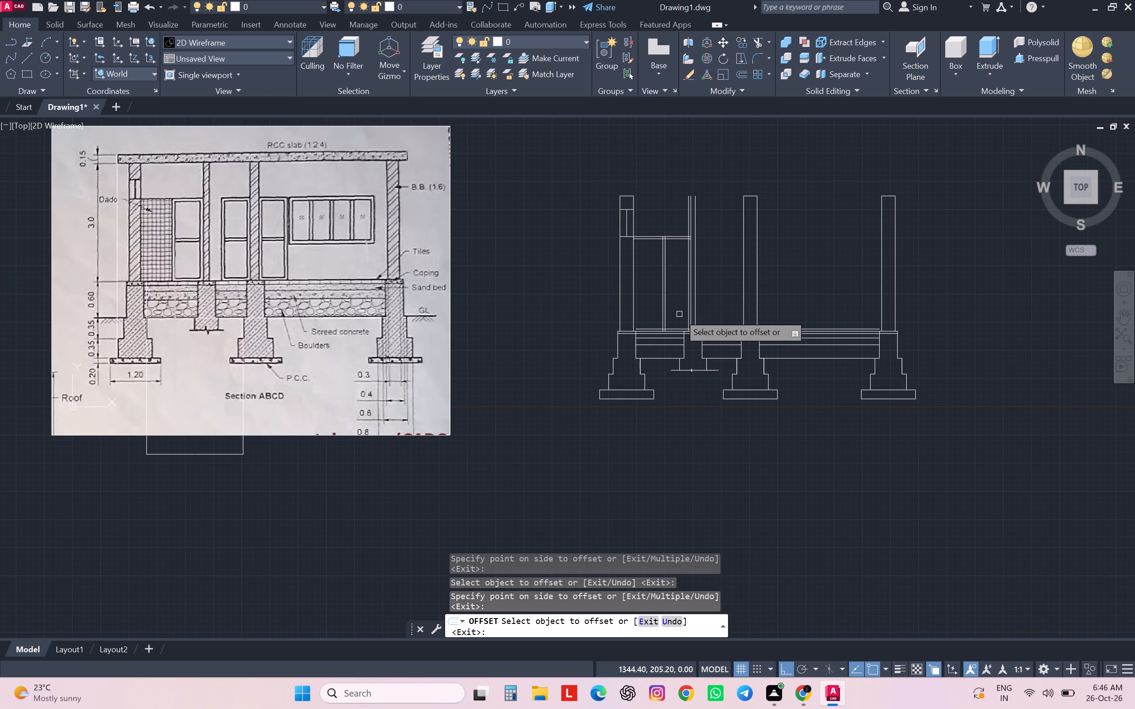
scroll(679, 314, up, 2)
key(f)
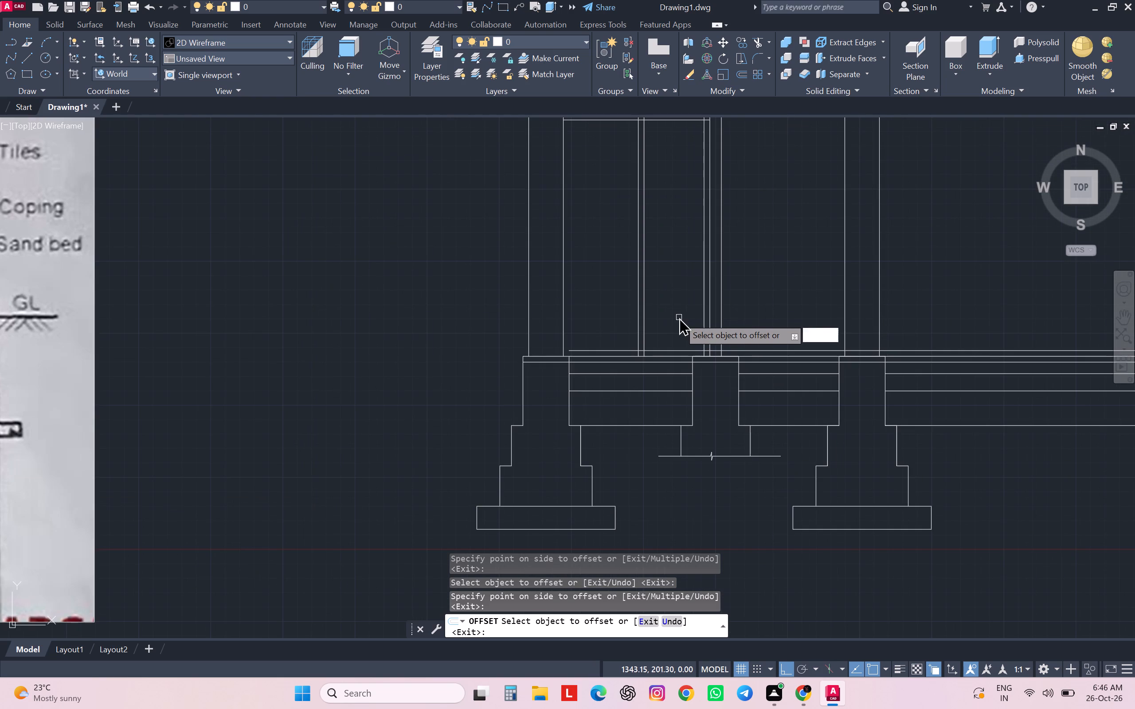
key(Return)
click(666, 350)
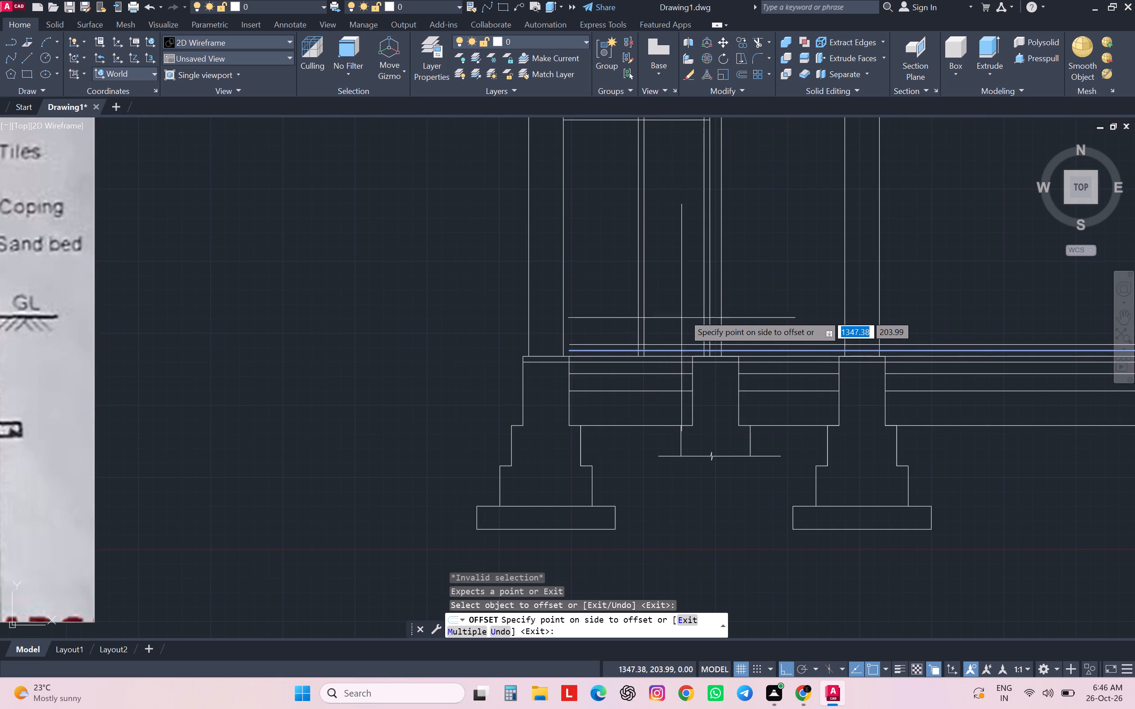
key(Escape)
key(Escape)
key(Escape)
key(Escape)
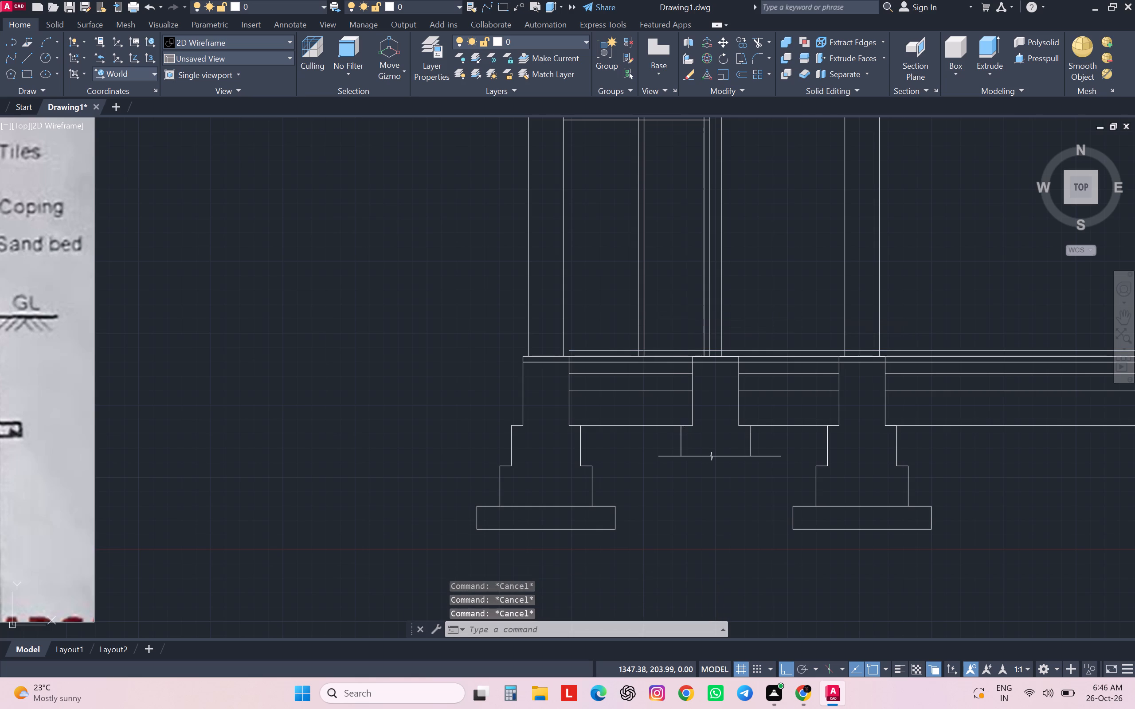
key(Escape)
Fillet the door frame's inner top line with both inner side lines at radius 0 to form square top corners.
key(f)
key(Return)
scroll(680, 311, down, 1)
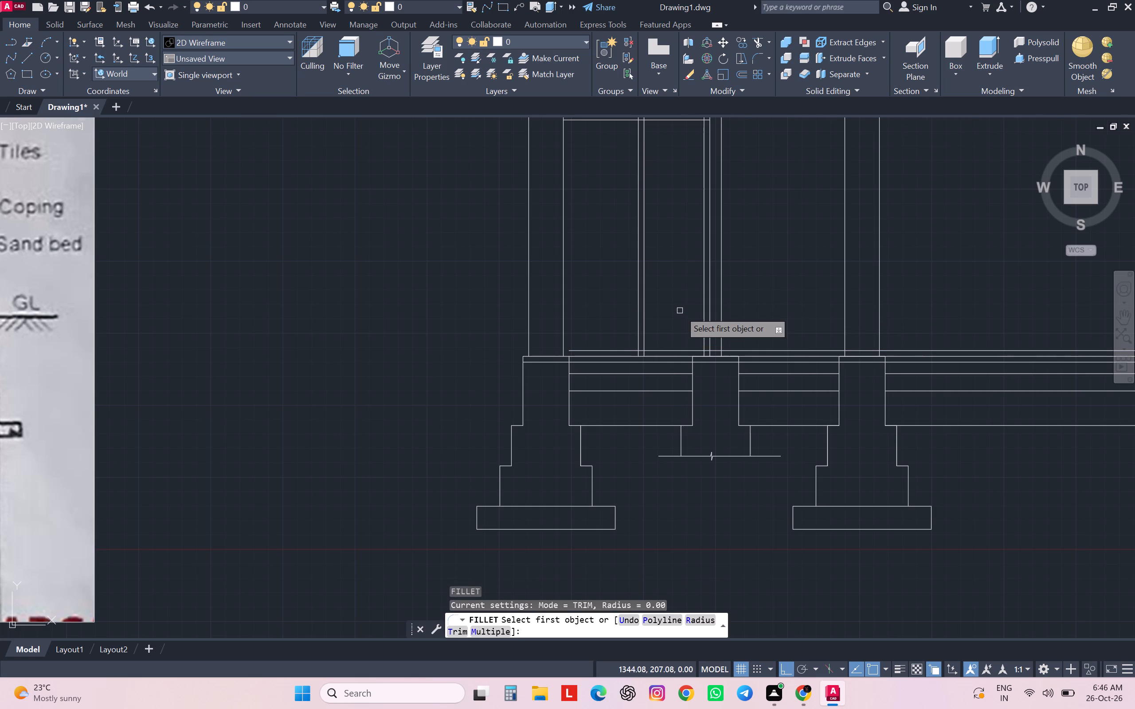
middle_drag(679, 311, 657, 393)
scroll(668, 328, up, 1)
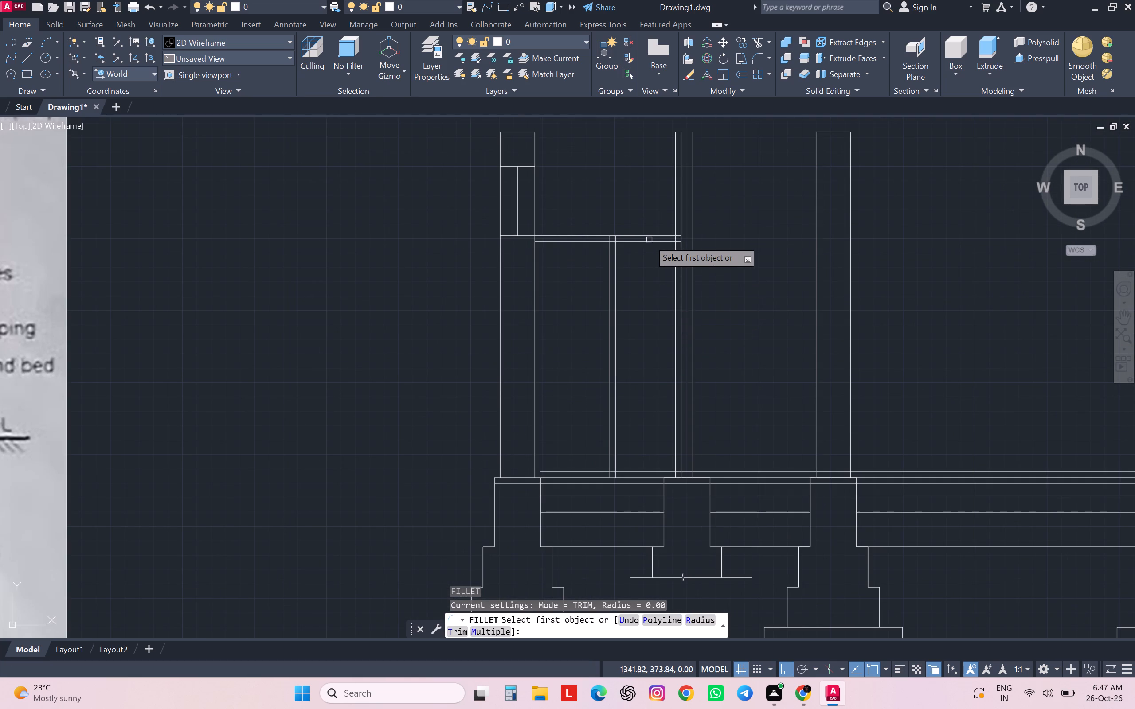
click(649, 240)
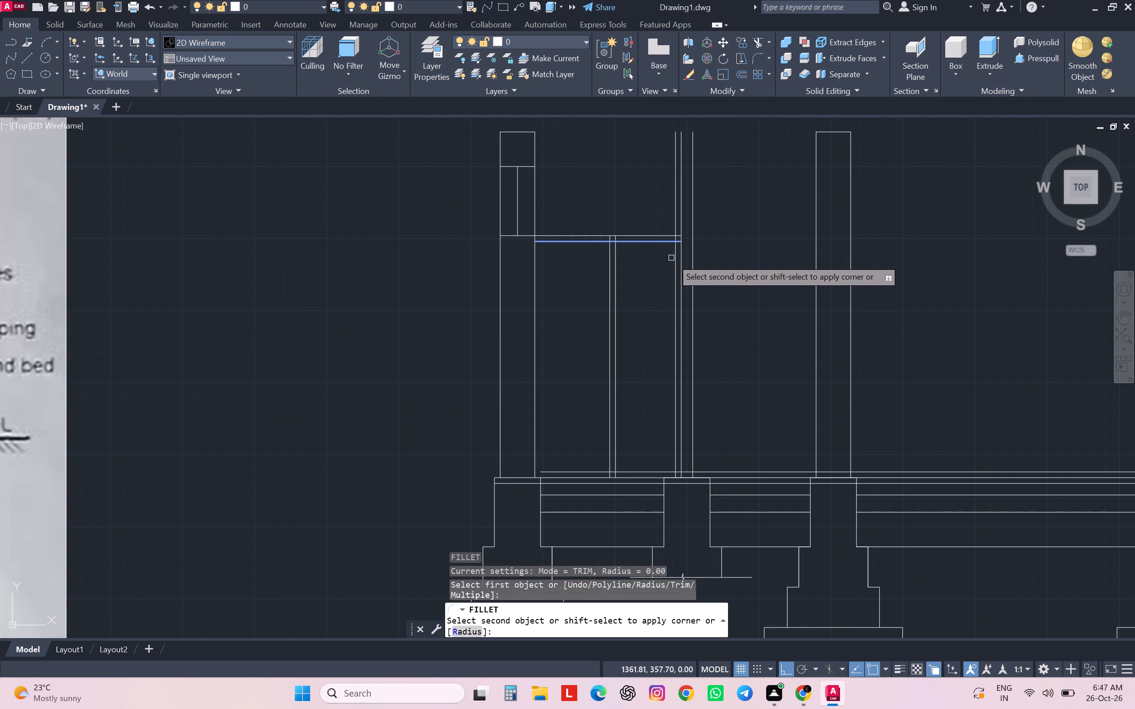
click(675, 263)
key(space)
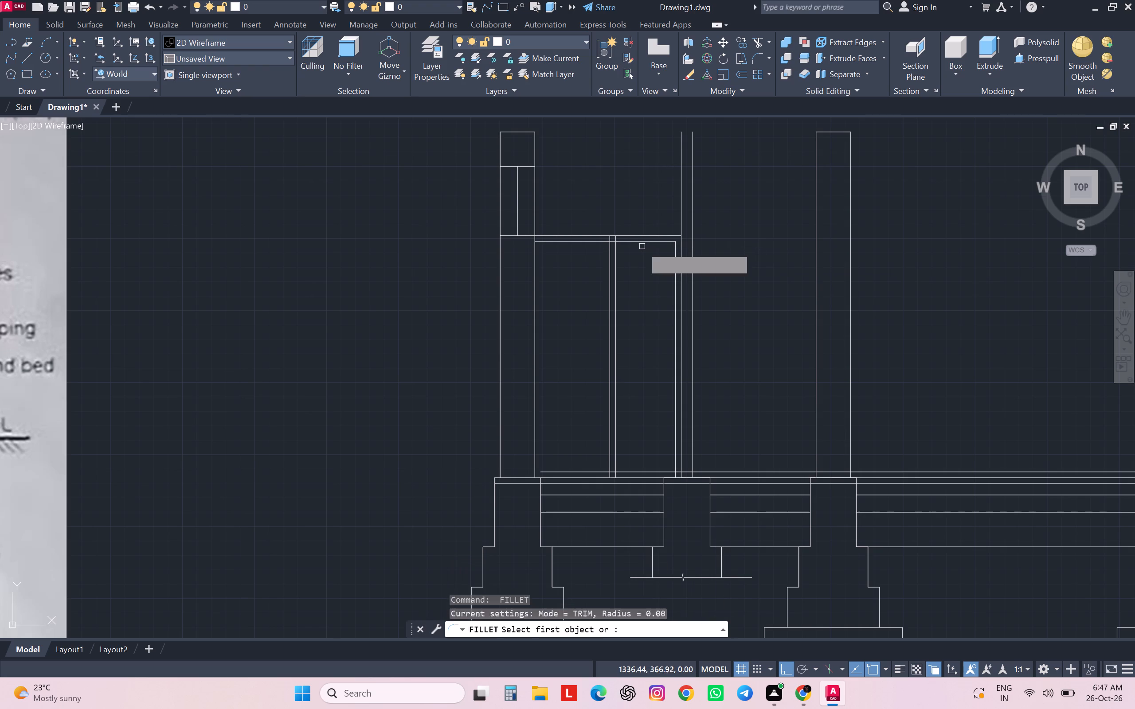
click(641, 244)
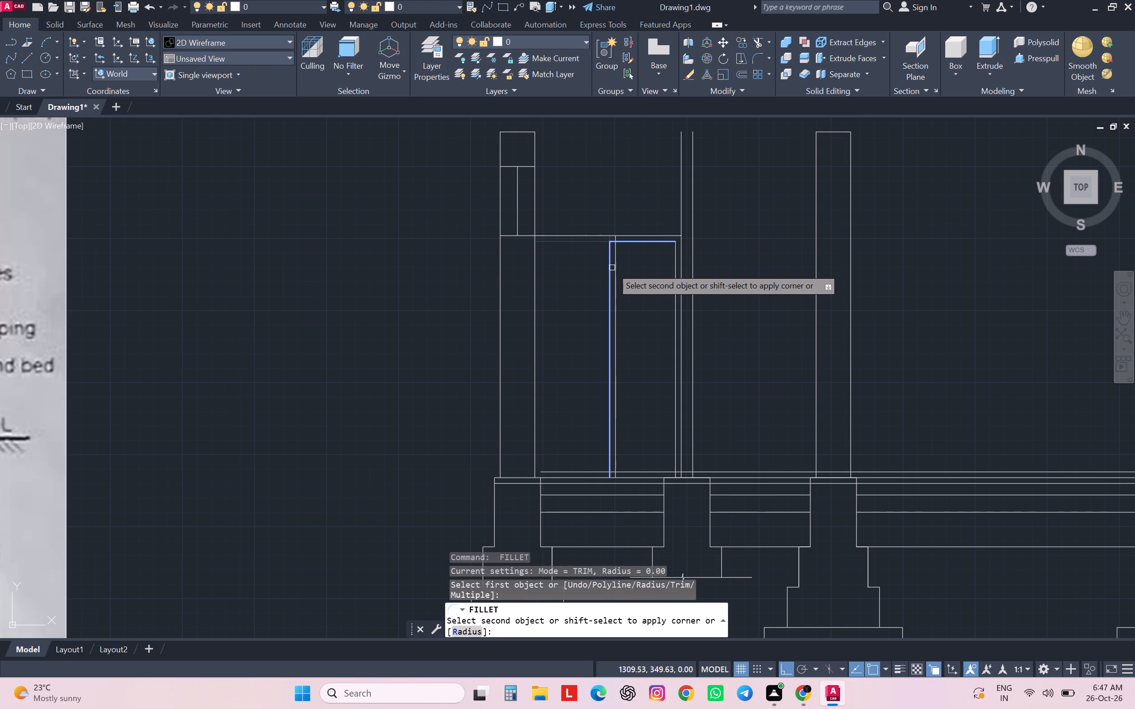
click(615, 268)
Fillet the door frame's inner bottom line with both inner side lines at radius 0 to close the inner rectangle.
key(space)
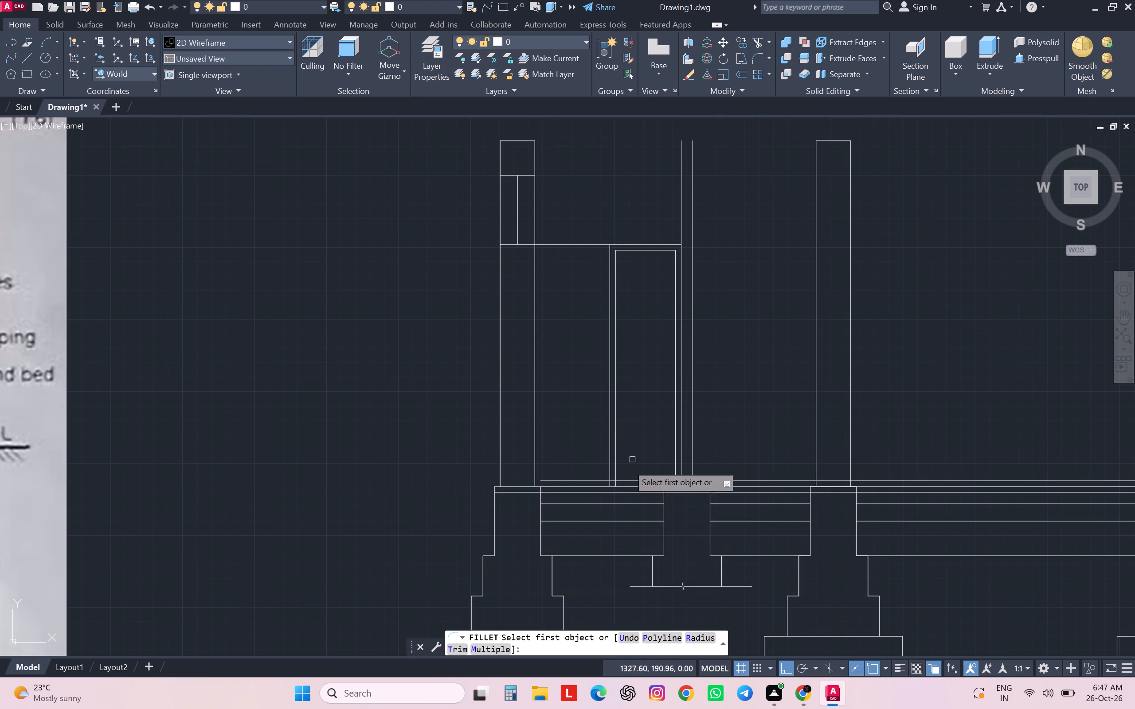
click(618, 469)
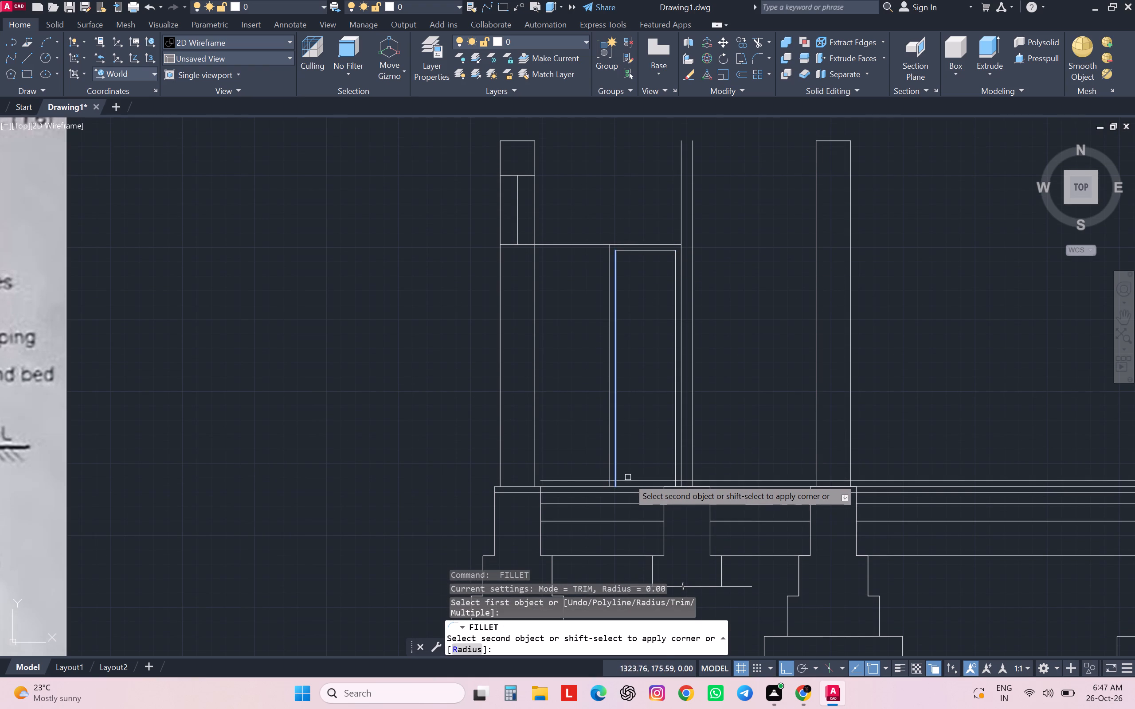
click(628, 479)
key(space)
click(644, 479)
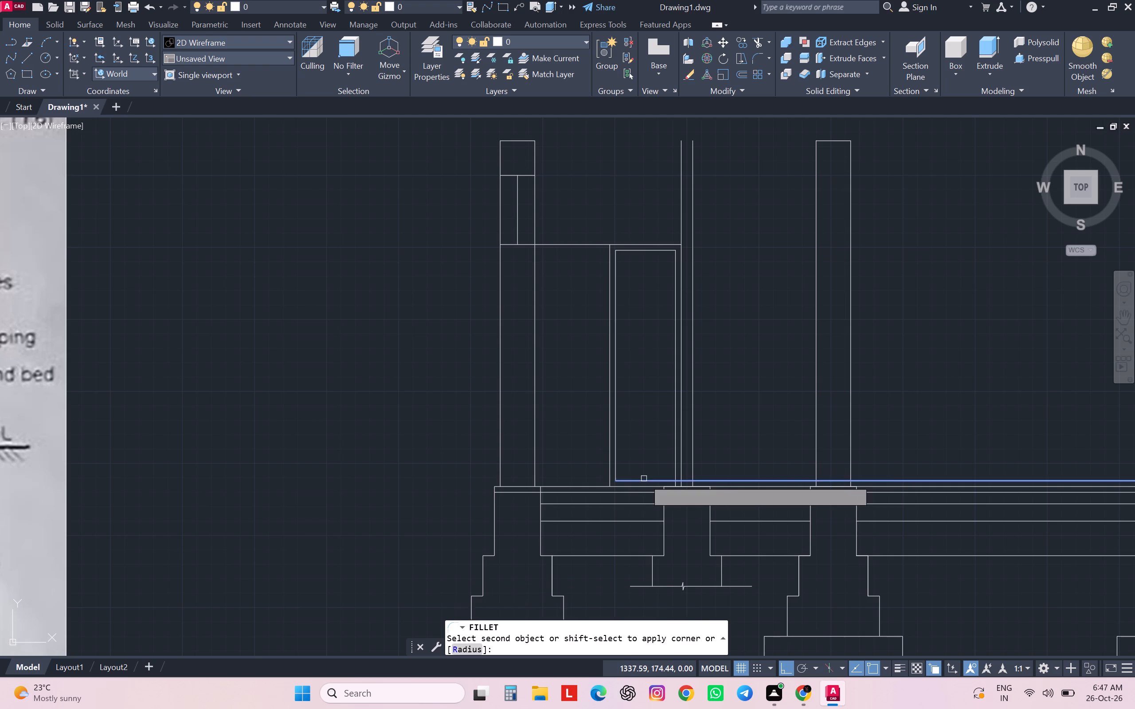
click(674, 462)
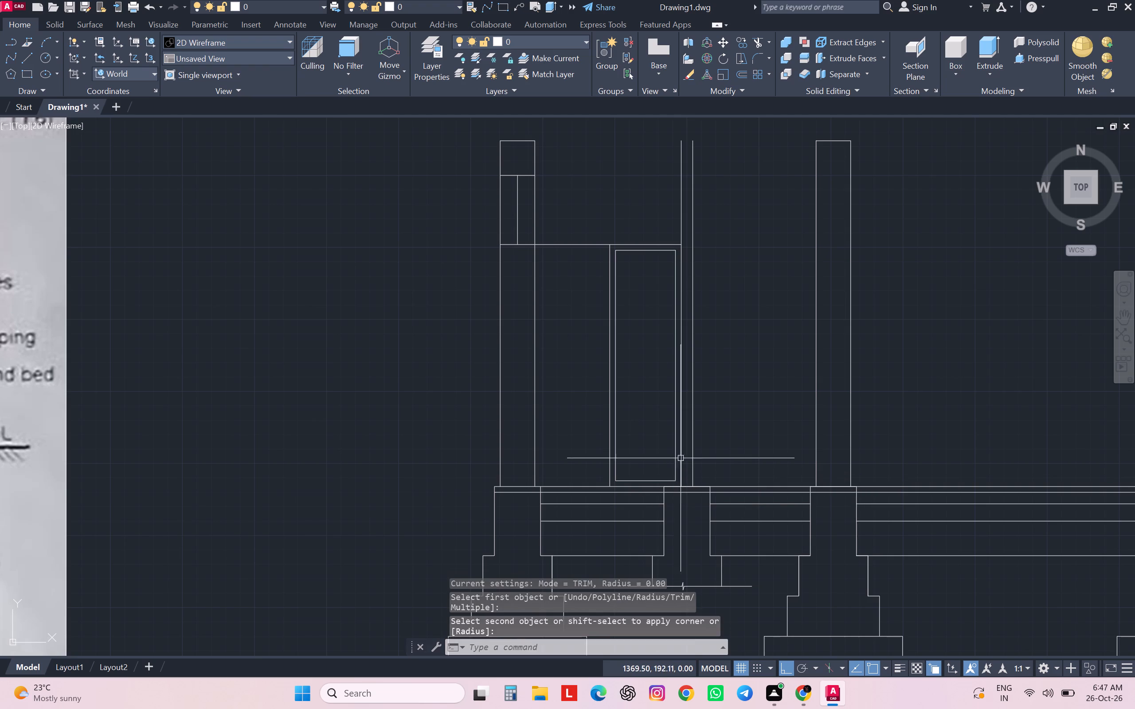
Draw a horizontal line across the door's inner frame at mid-height, from one inner side line to the other.
scroll(880, 363, down, 2)
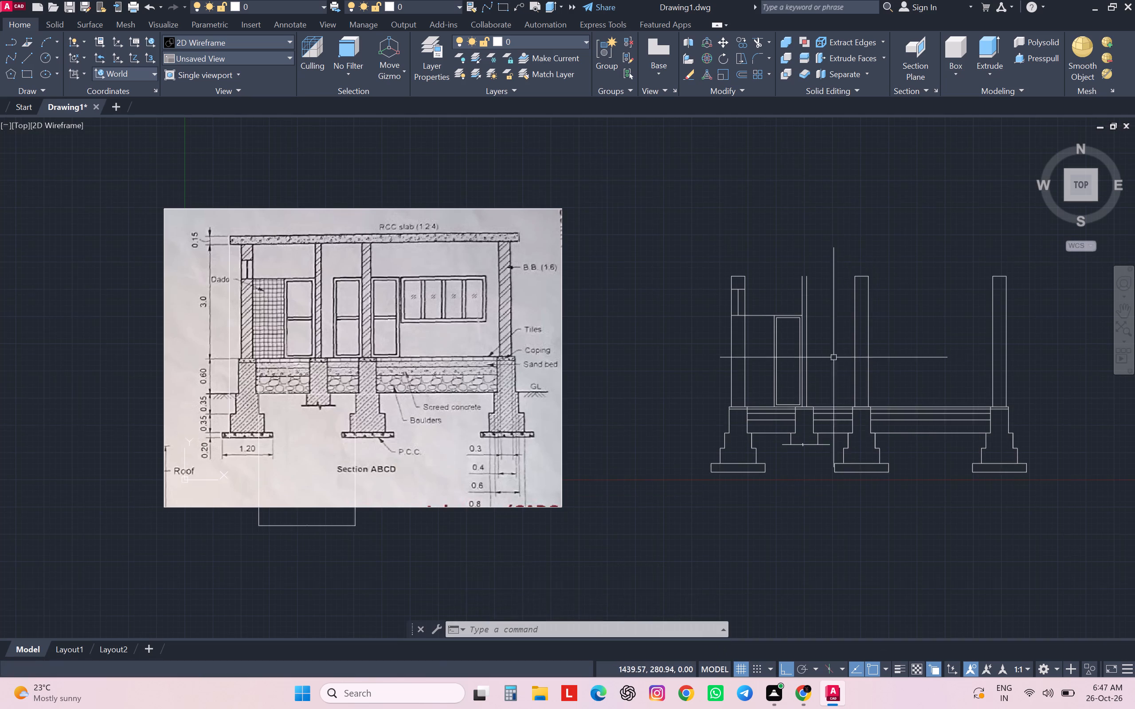
scroll(809, 366, up, 2)
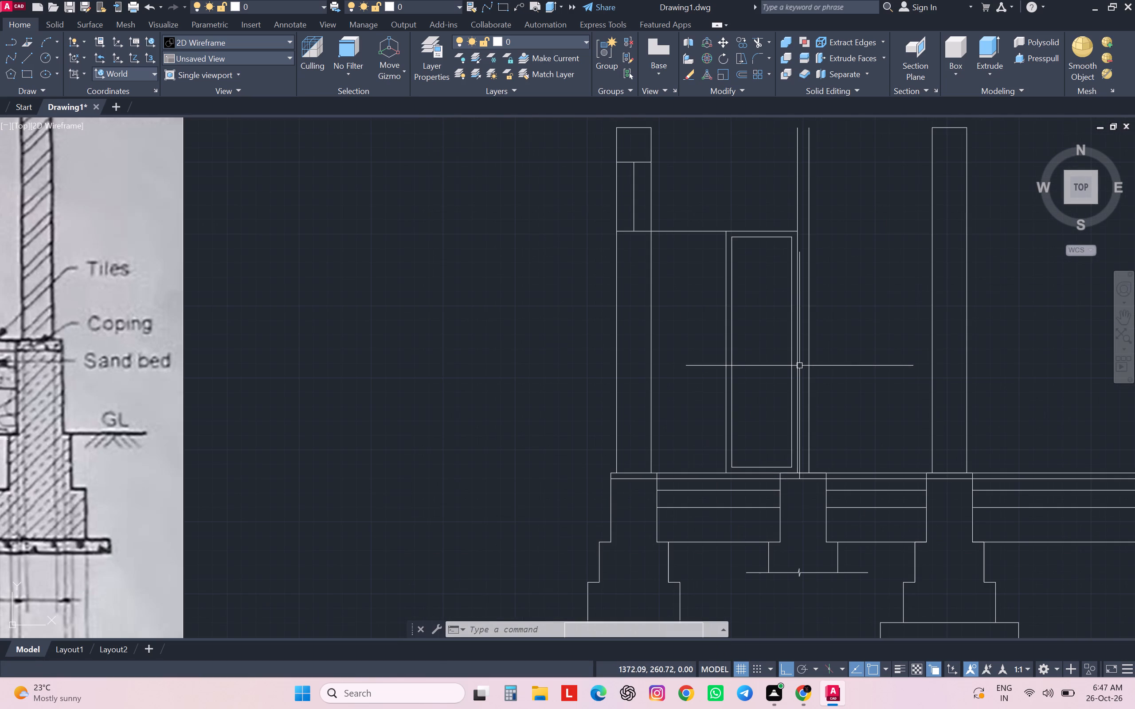
key(l)
key(Return)
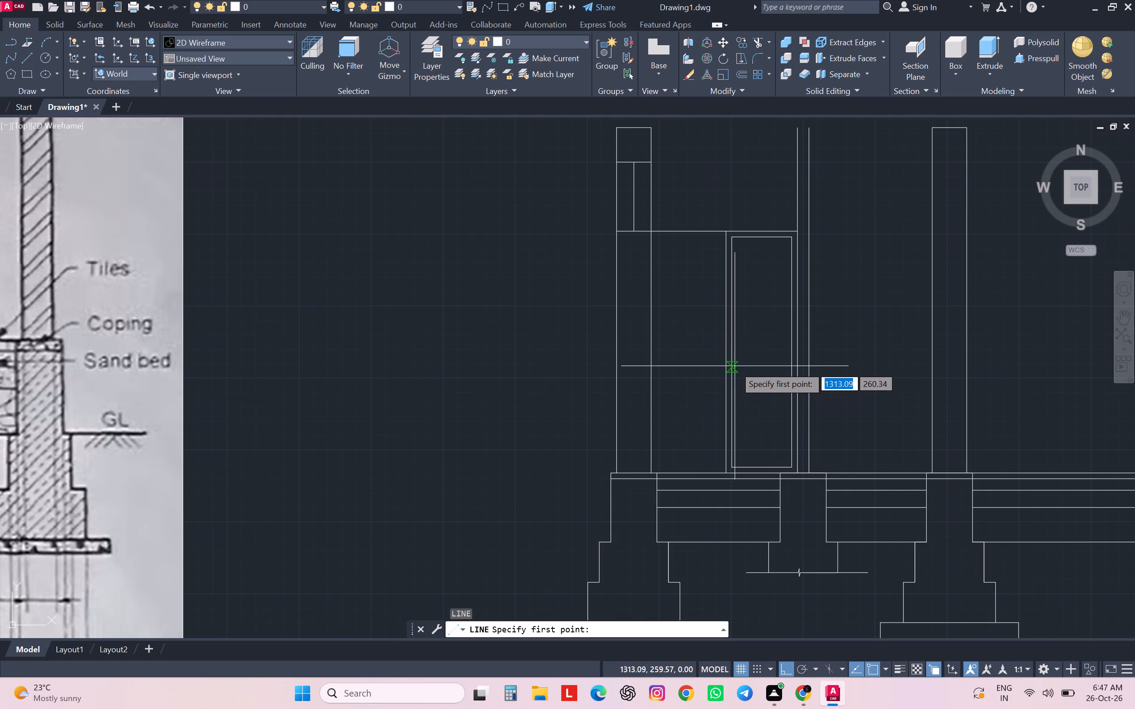
click(732, 351)
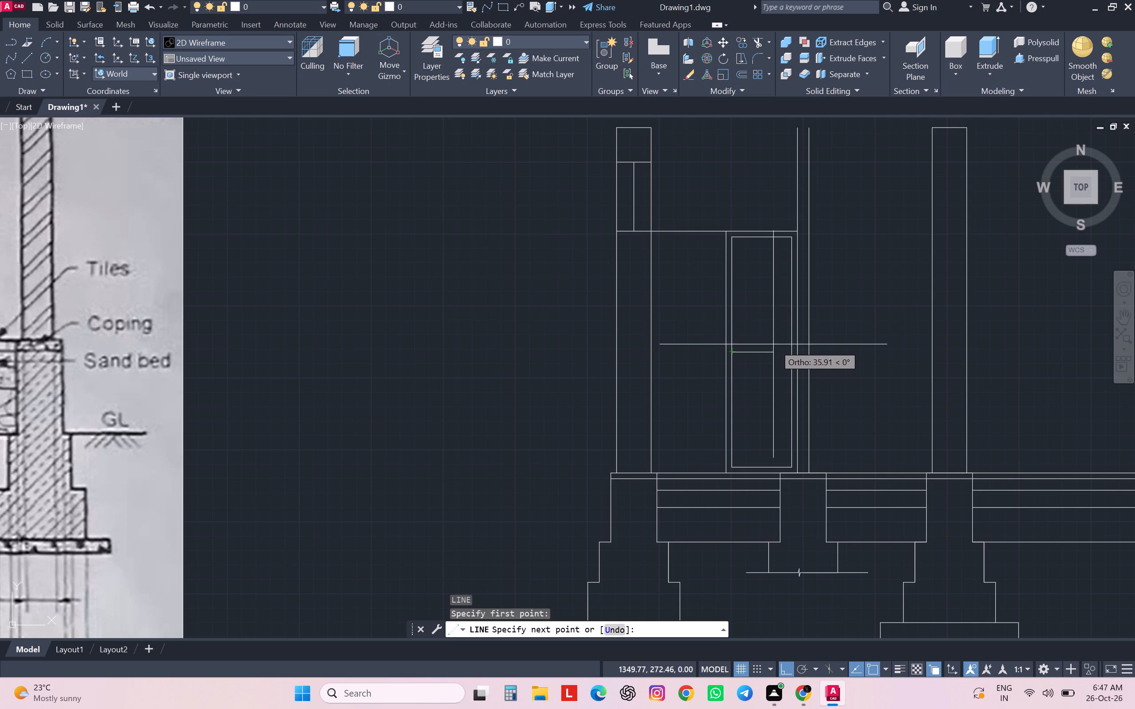
click(789, 354)
key(Escape)
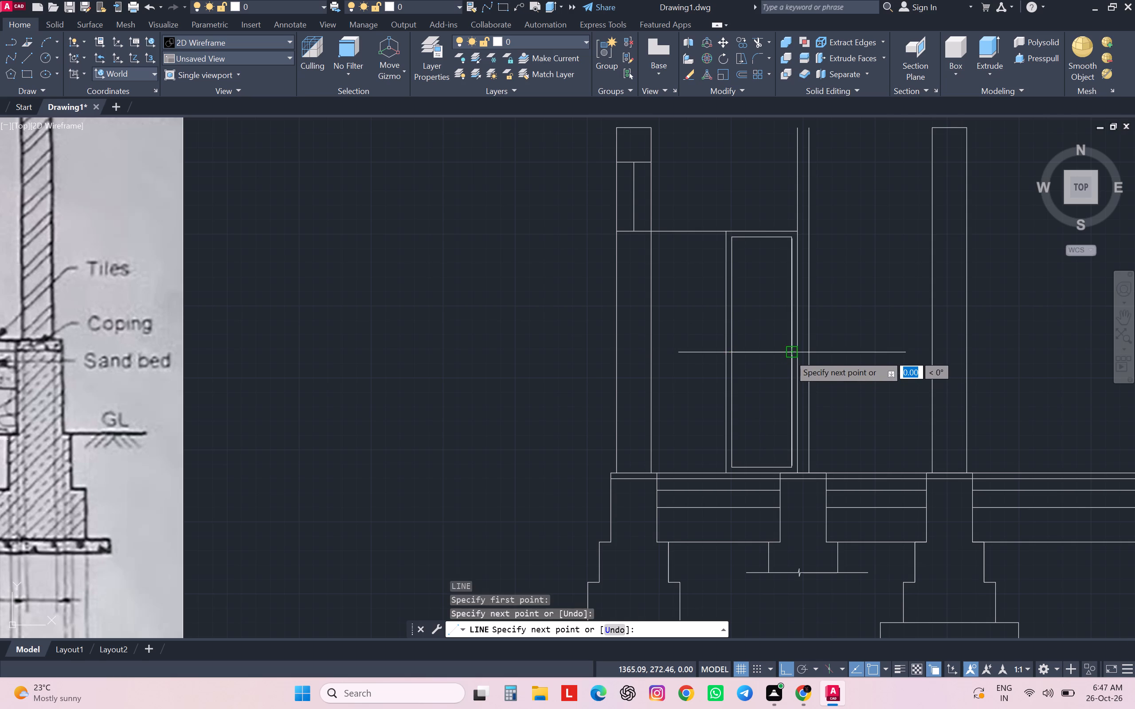
Offset the door's mid-height line 2.5 cm upward and 2.5 cm downward to form the middle rail's edges.
key(o)
key(Return)
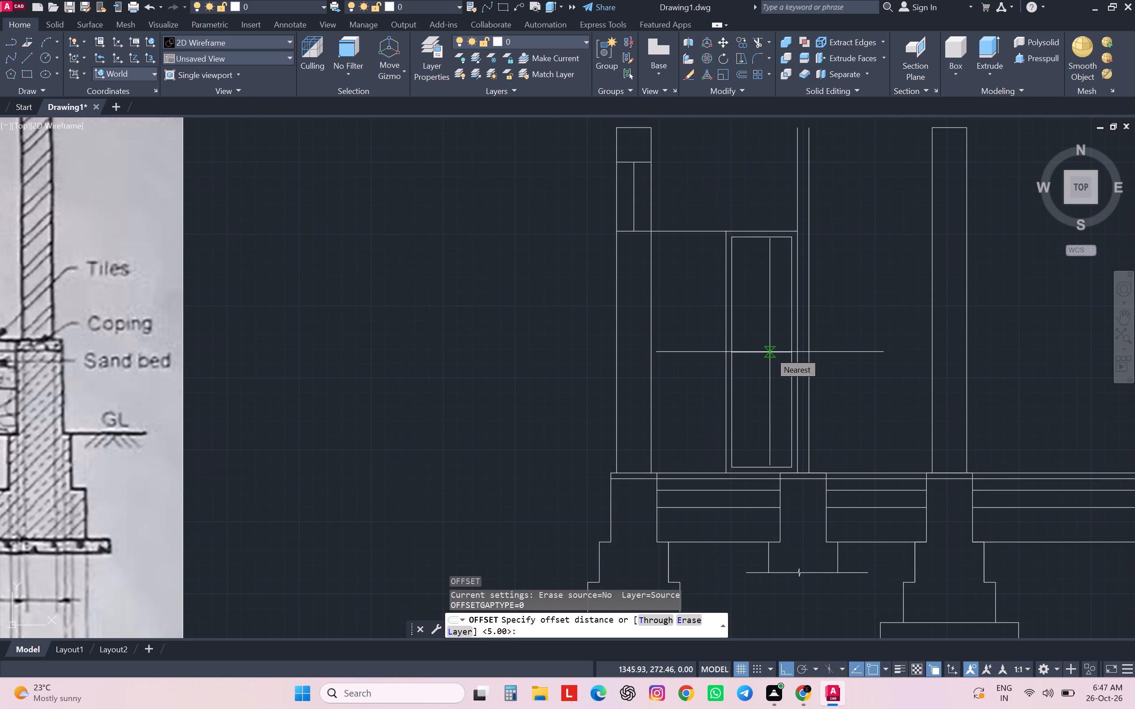
key(2)
key(Delete)
key(5)
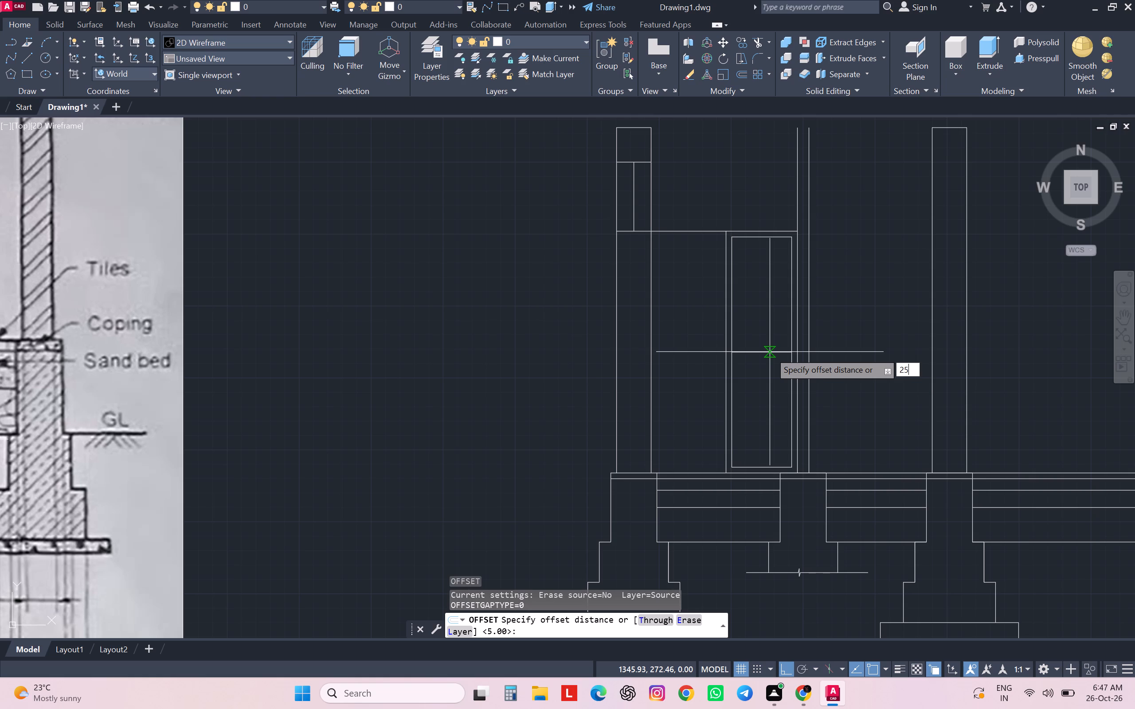
key(BackSpace)
key(period)
key(5)
key(Return)
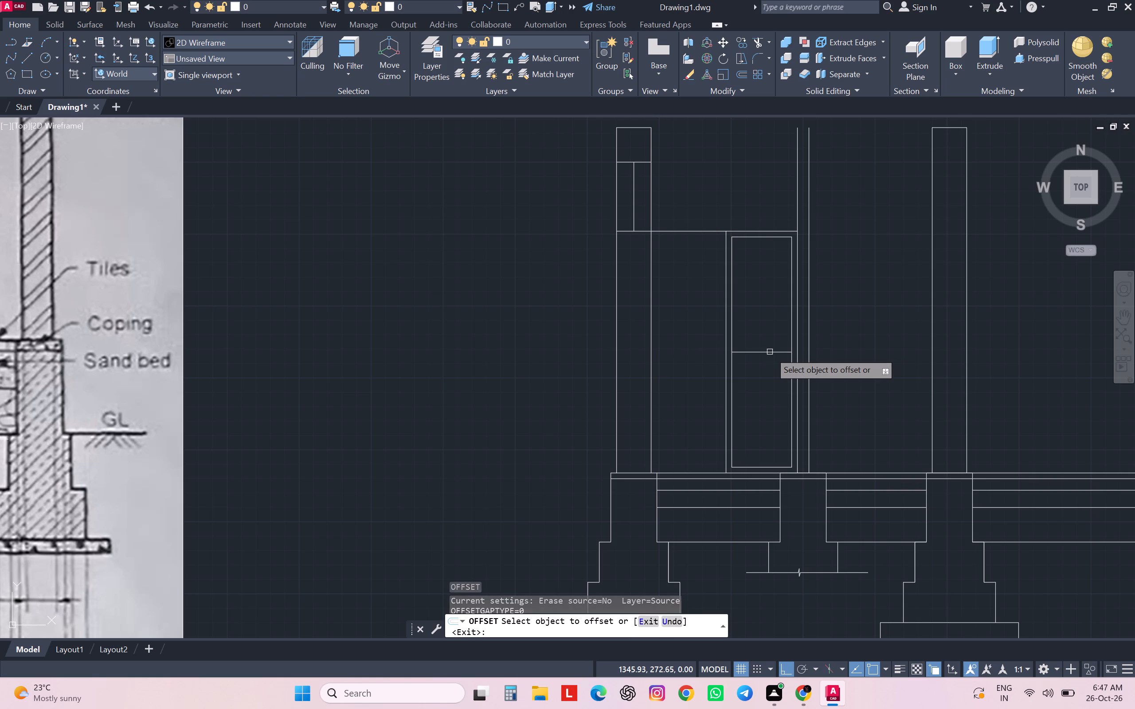
click(770, 352)
click(765, 332)
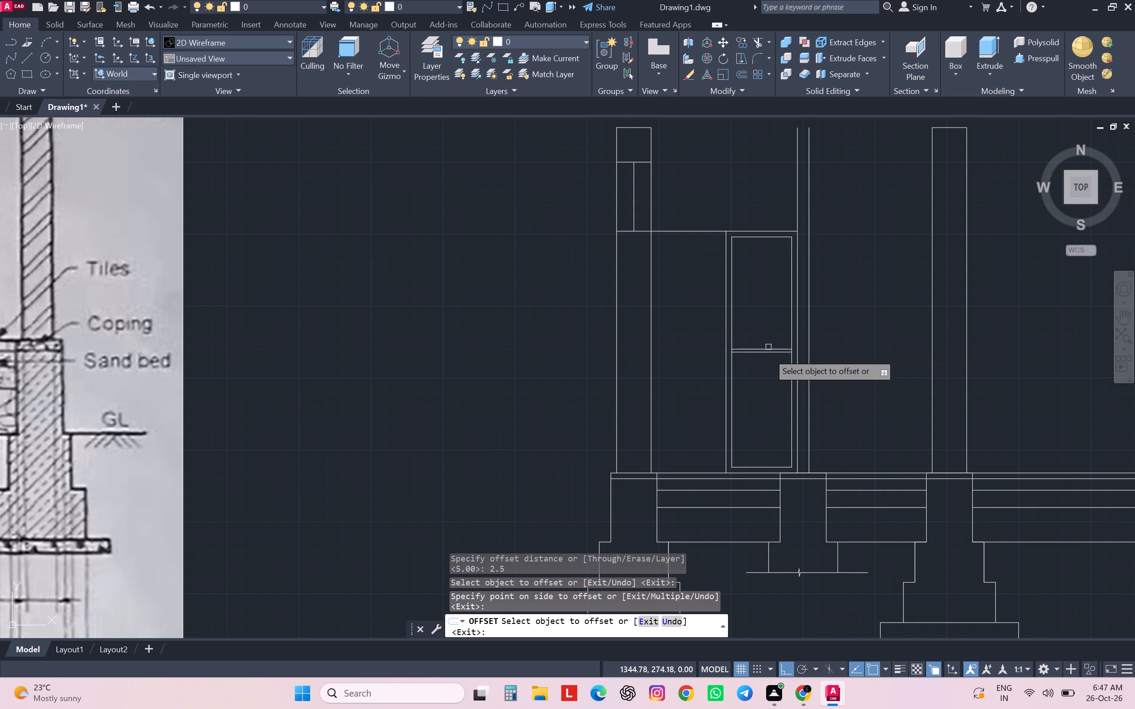
scroll(768, 354, up, 2)
click(771, 350)
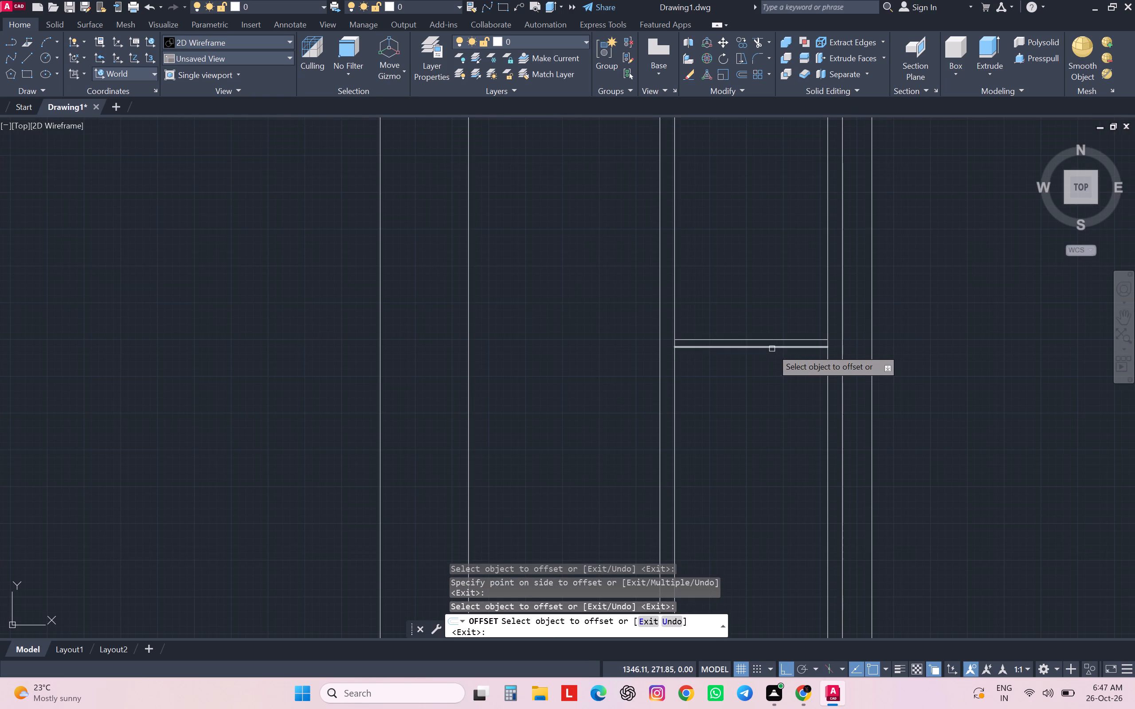
click(772, 349)
click(771, 385)
key(t)
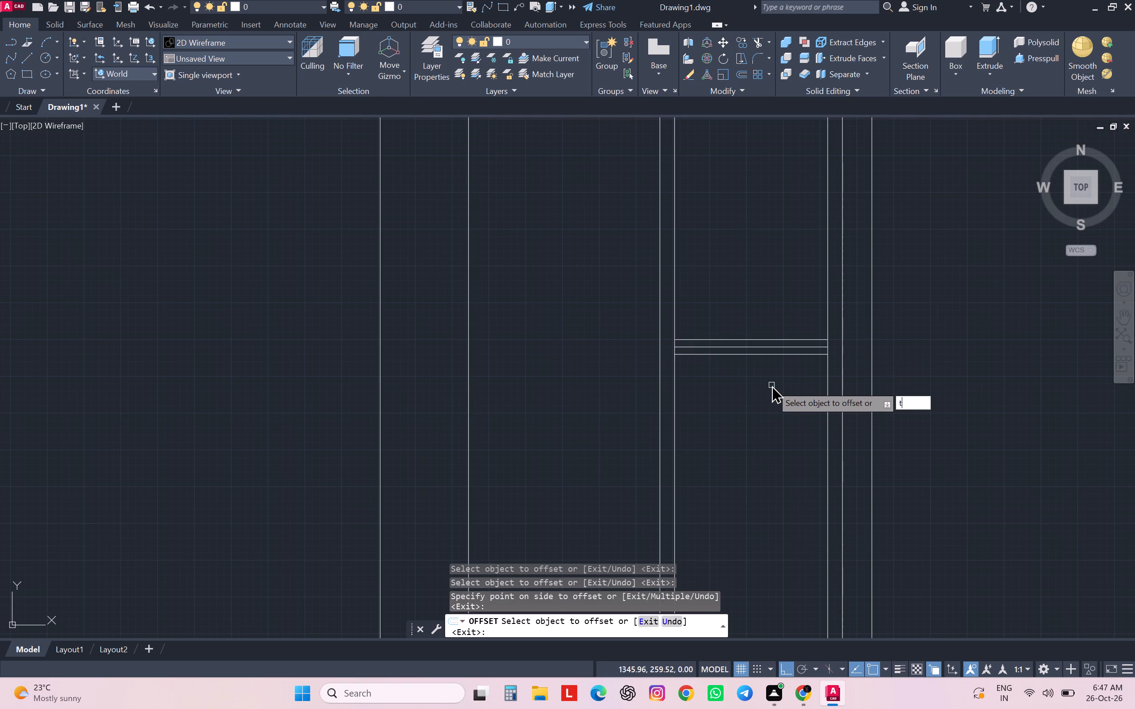
key(Escape)
key(Escape)
key(Escape)
key(Escape)
Trim away the door's central mid-height line and the inner side line segments between the middle rail's edges.
text(tr)
key(Return)
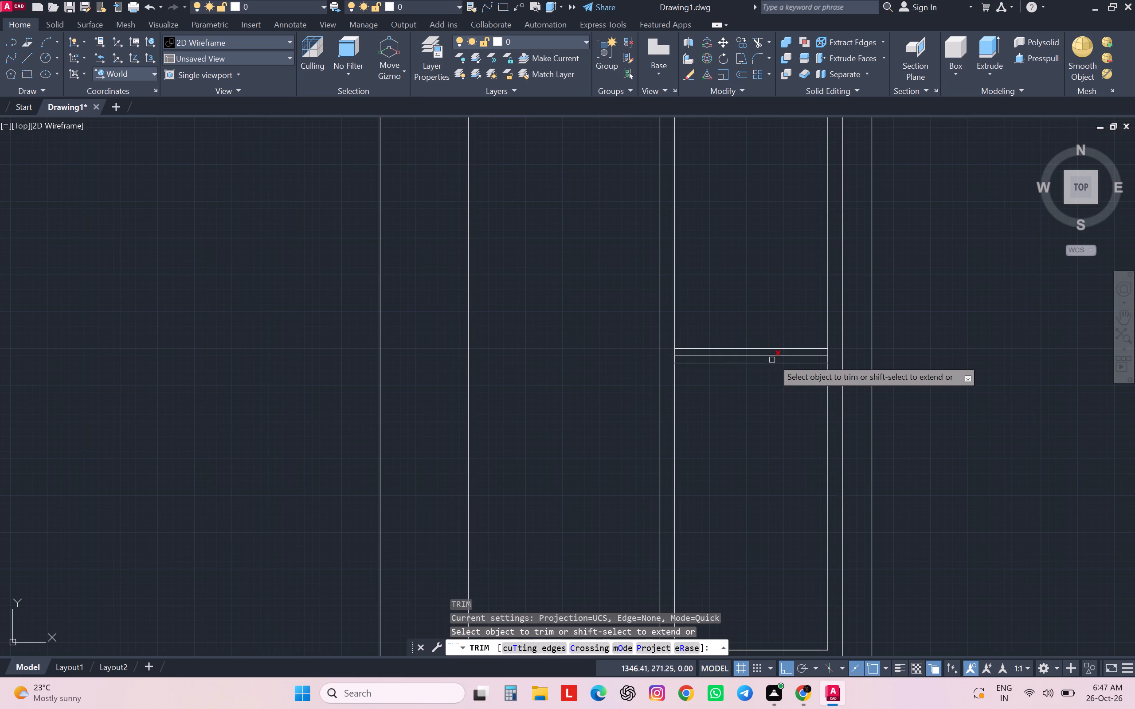
click(775, 357)
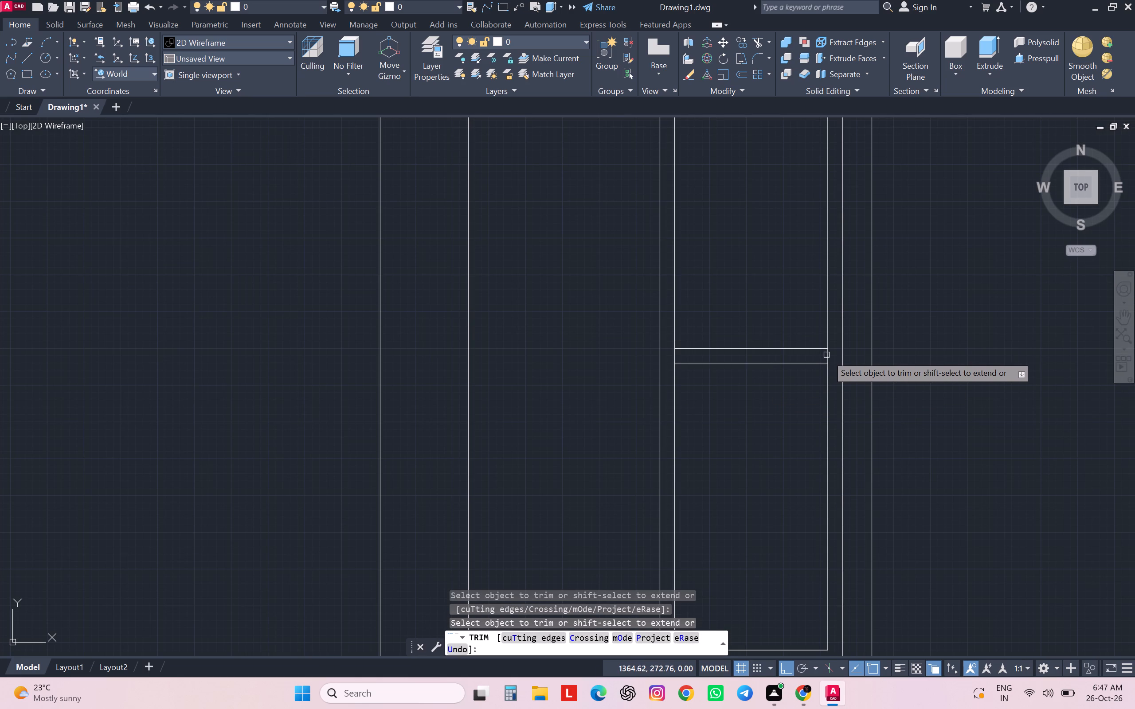
click(827, 355)
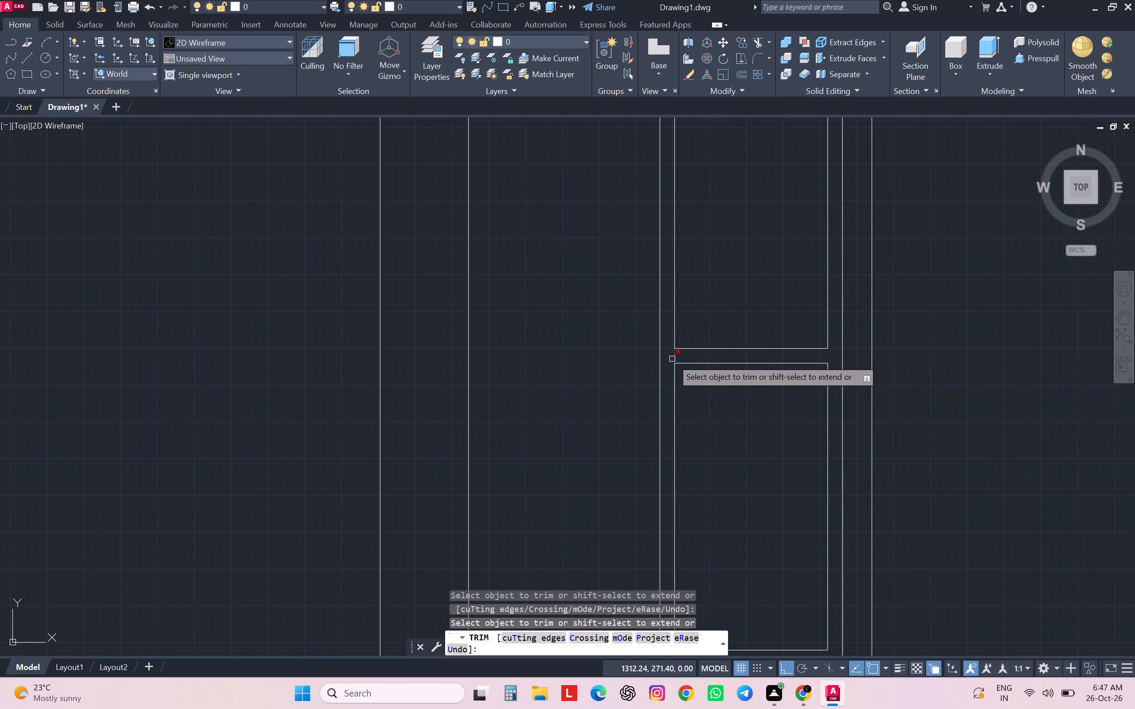
click(673, 357)
scroll(704, 328, down, 5)
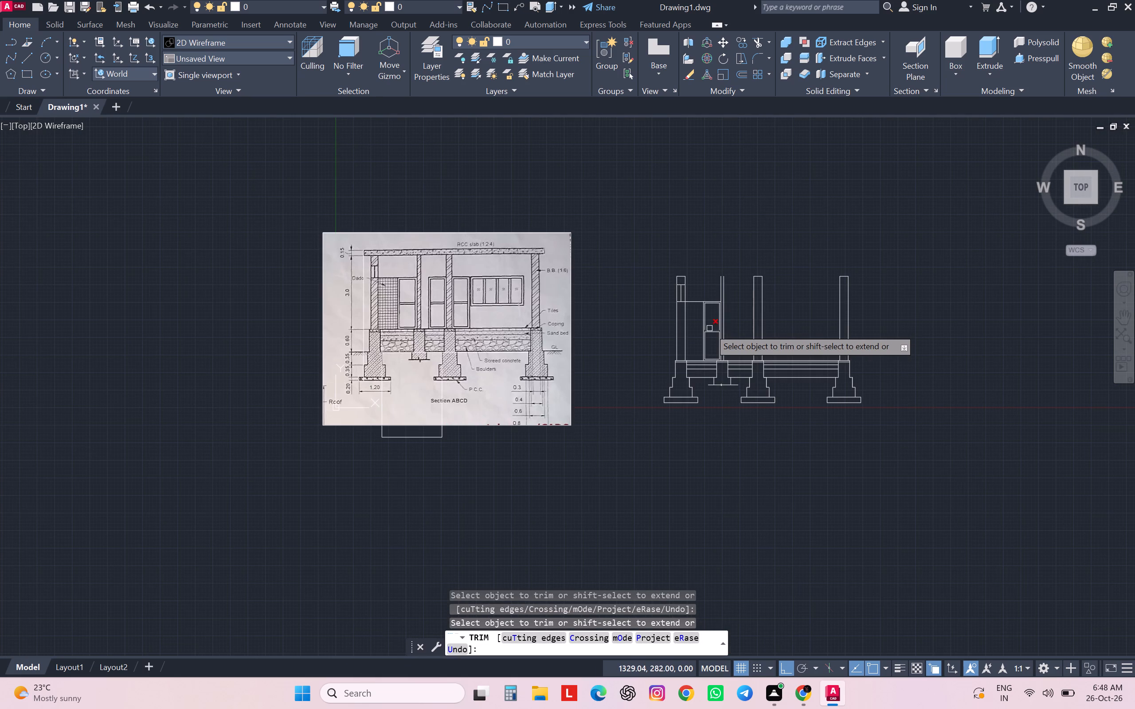
scroll(709, 329, up, 2)
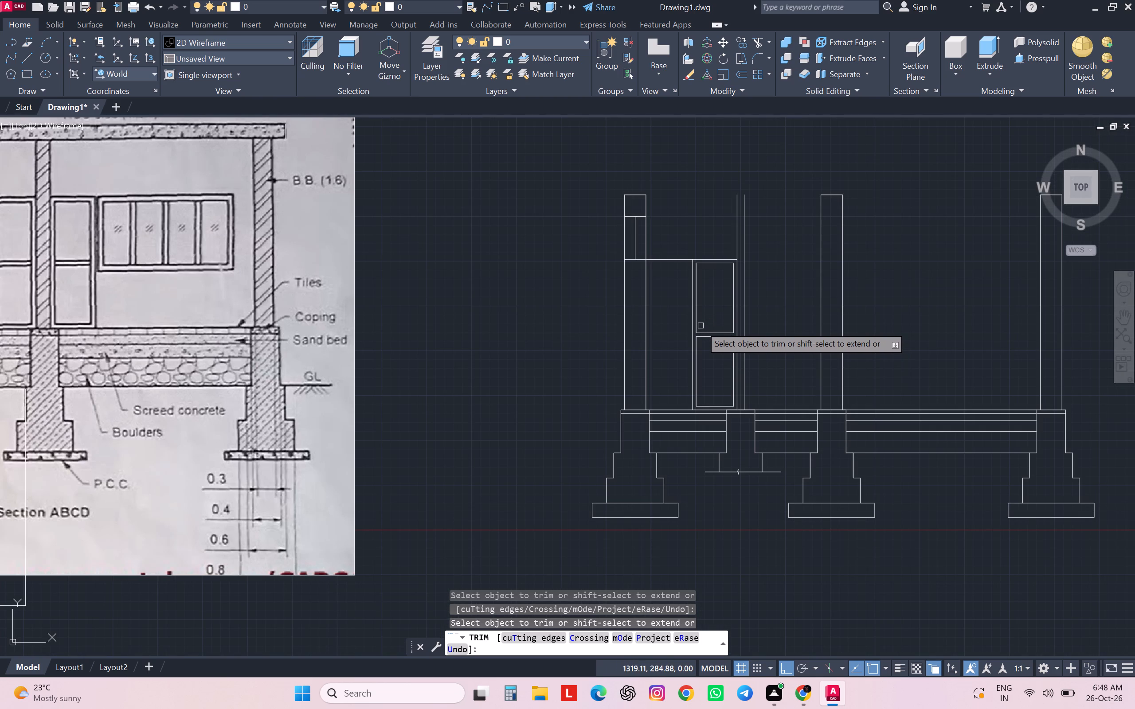
shift+scroll(698, 321, up, 1)
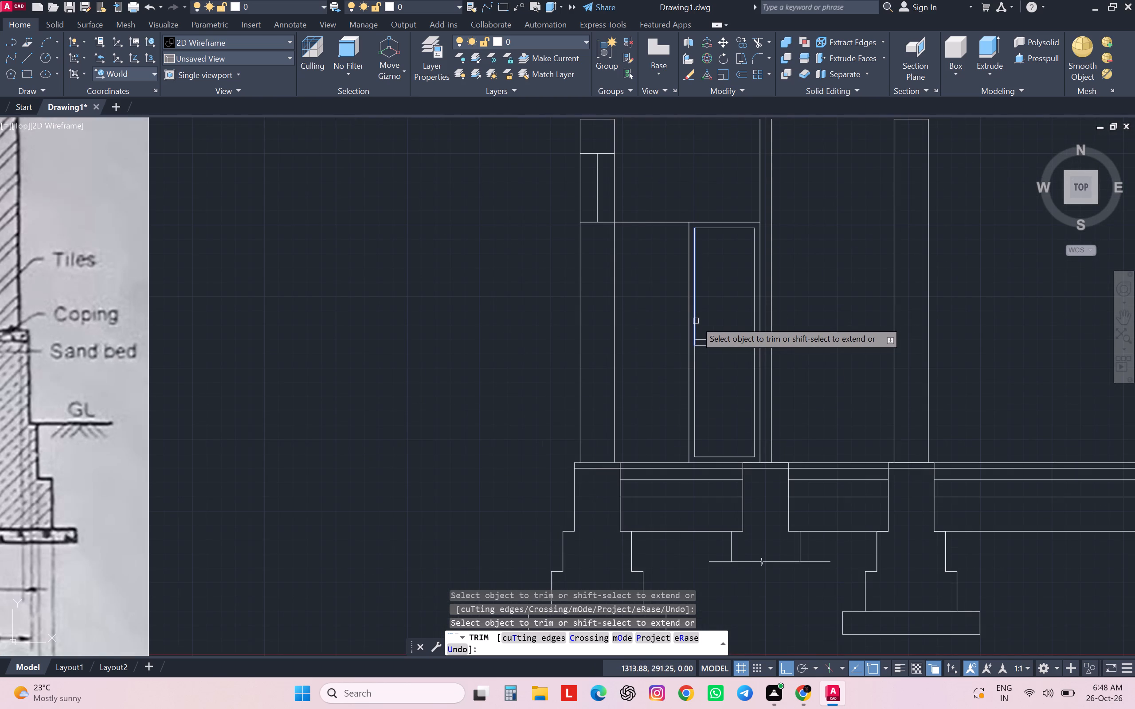
shift+click(696, 321)
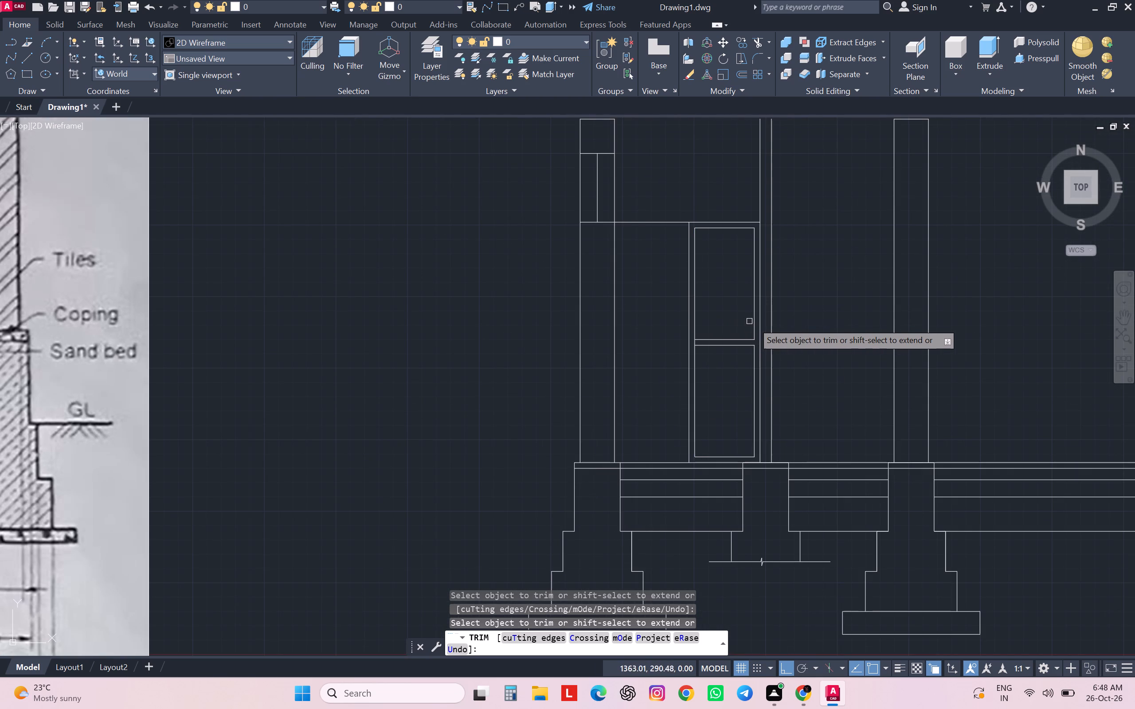
shift+click(755, 323)
scroll(780, 321, down, 1)
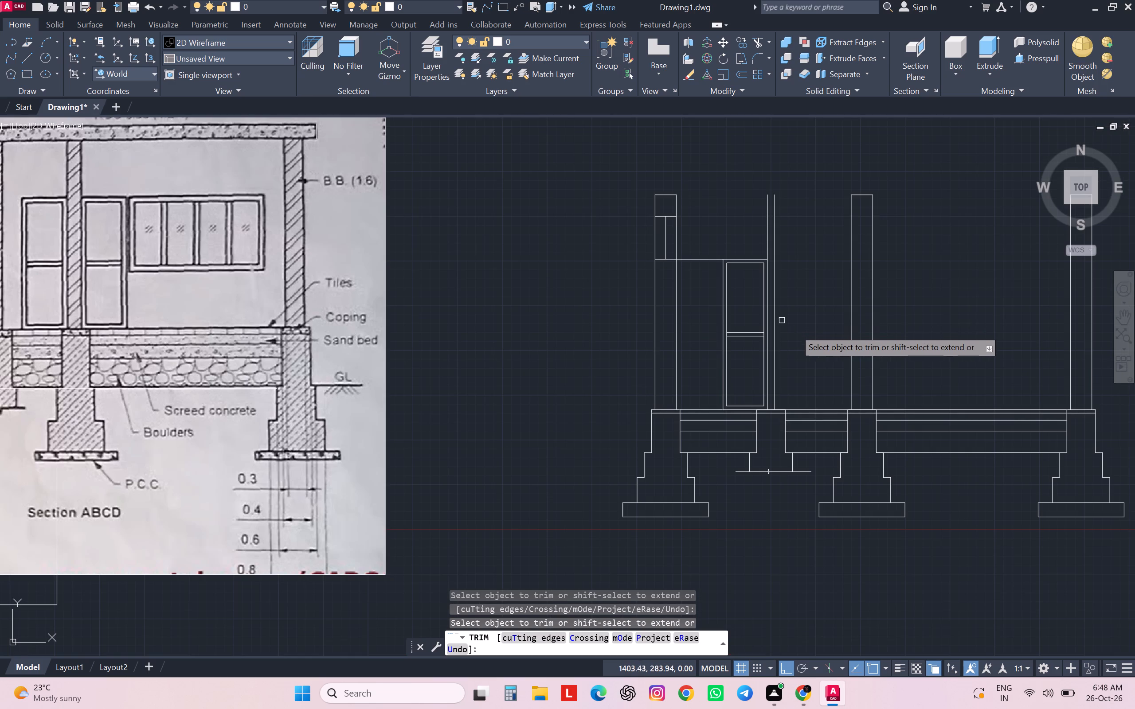
Save the drawing in the Documents folder under the name cadd work 5.
key(ctrl+s)
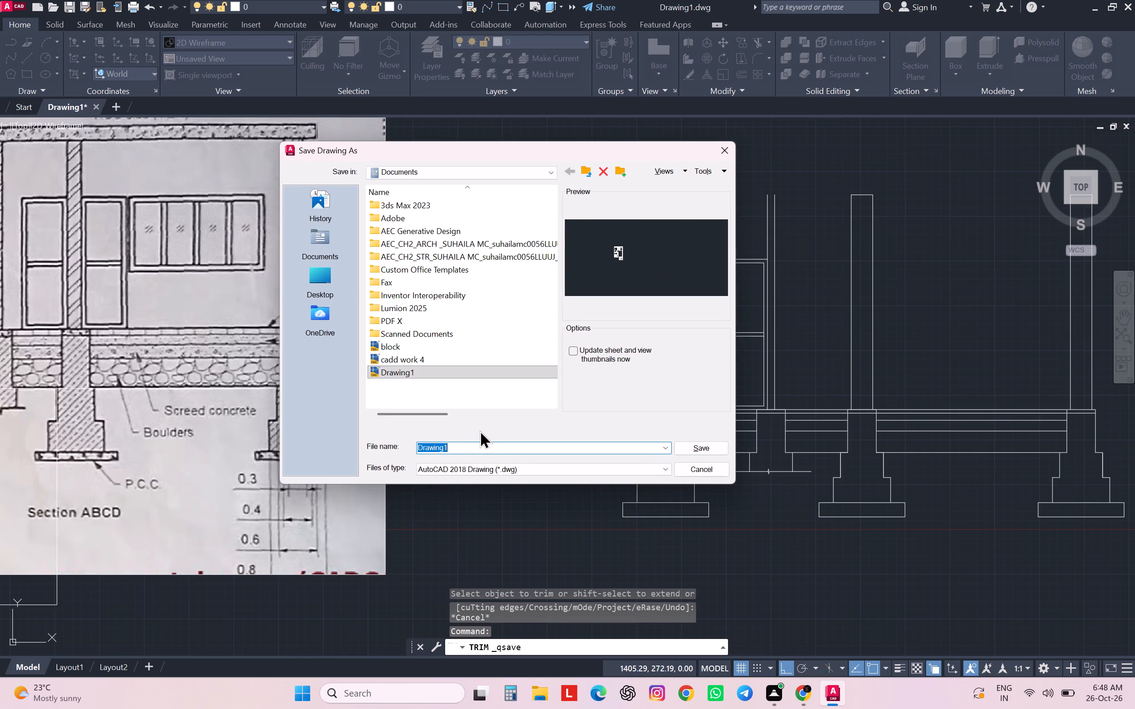
text(cadd work)
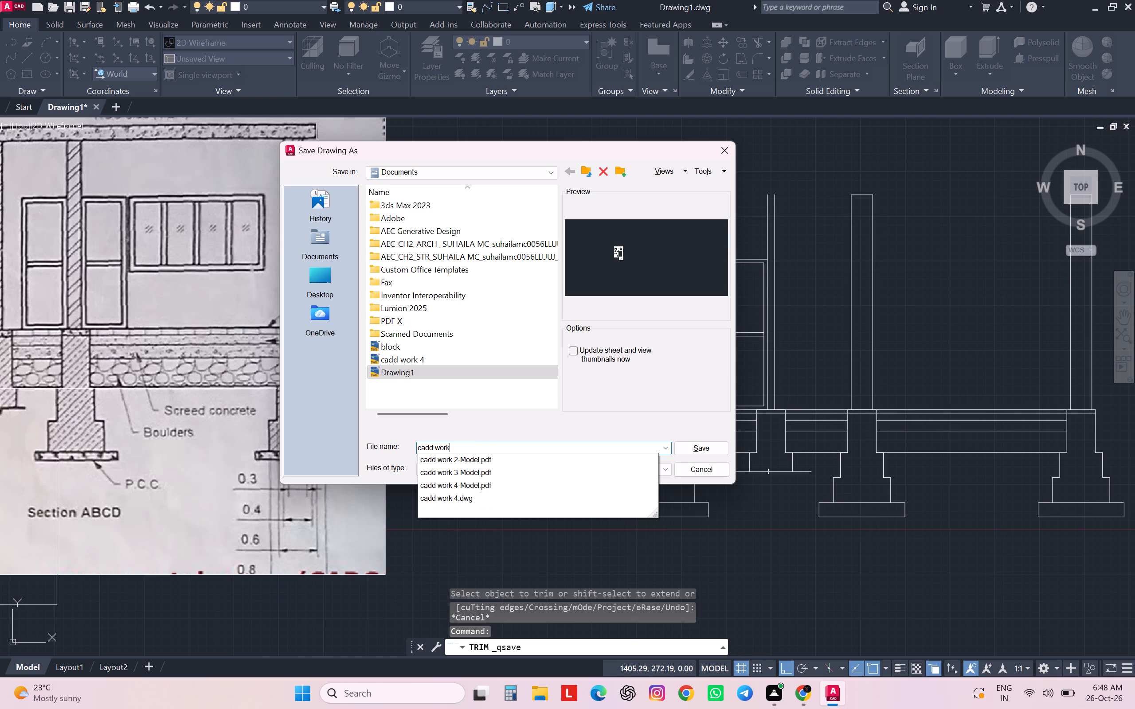
key(space)
key(4)
key(Return)
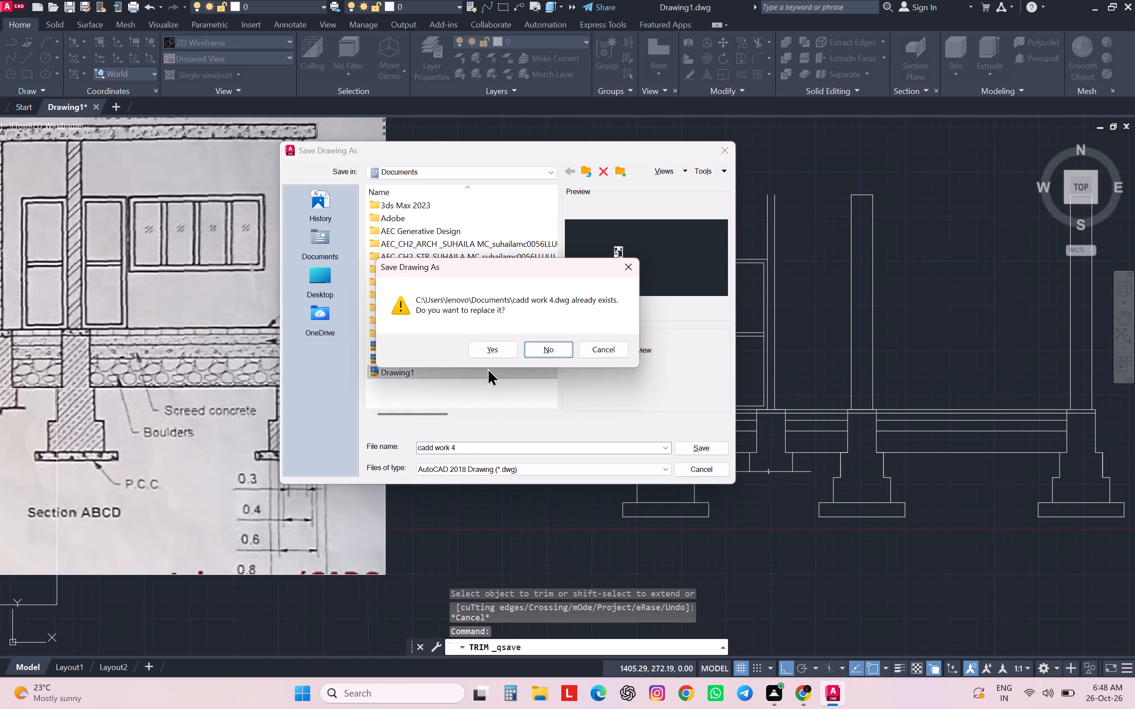
click(627, 272)
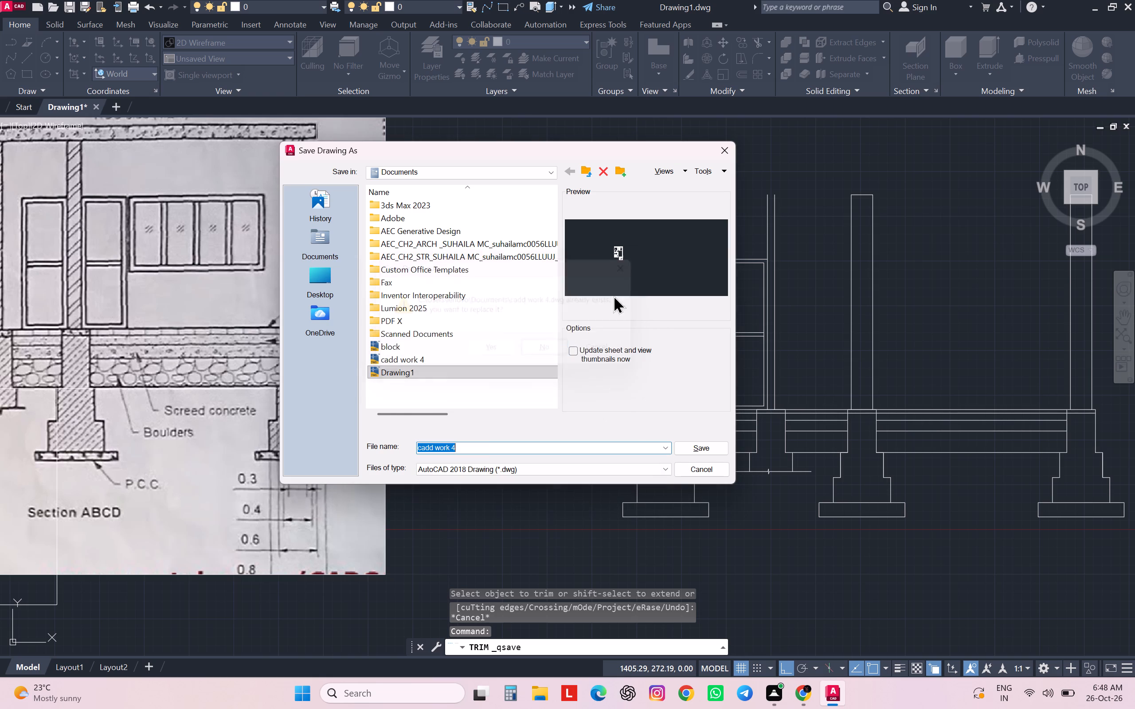
click(470, 452)
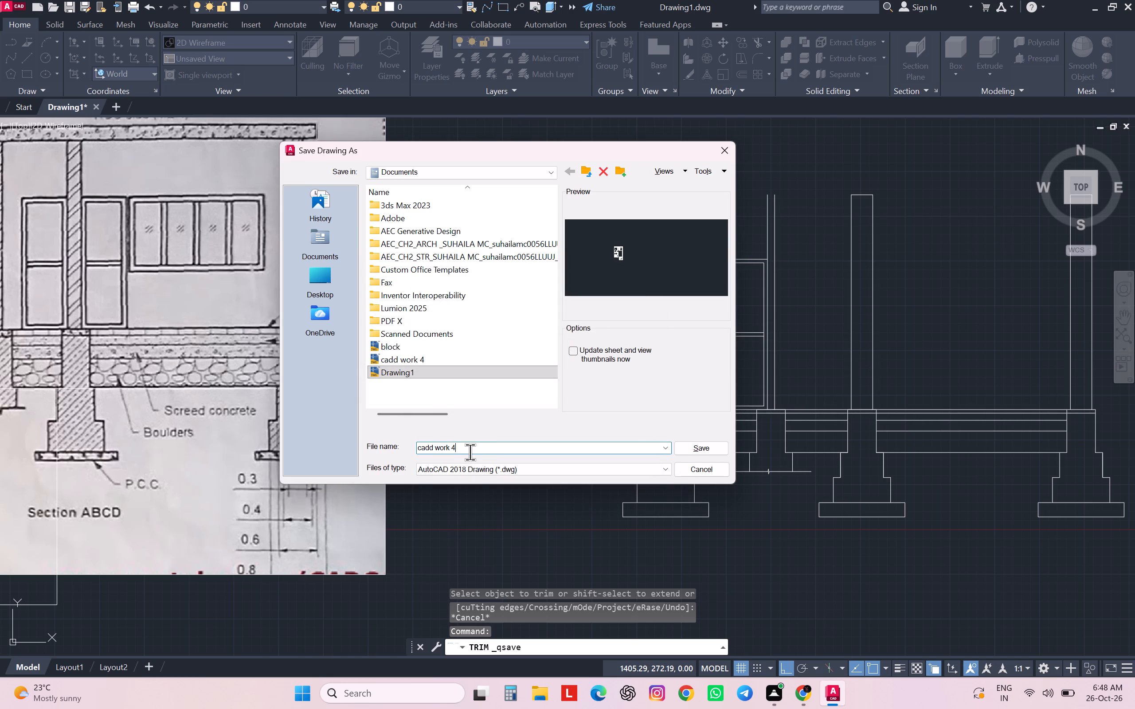
key(BackSpace)
key(5)
key(Return)
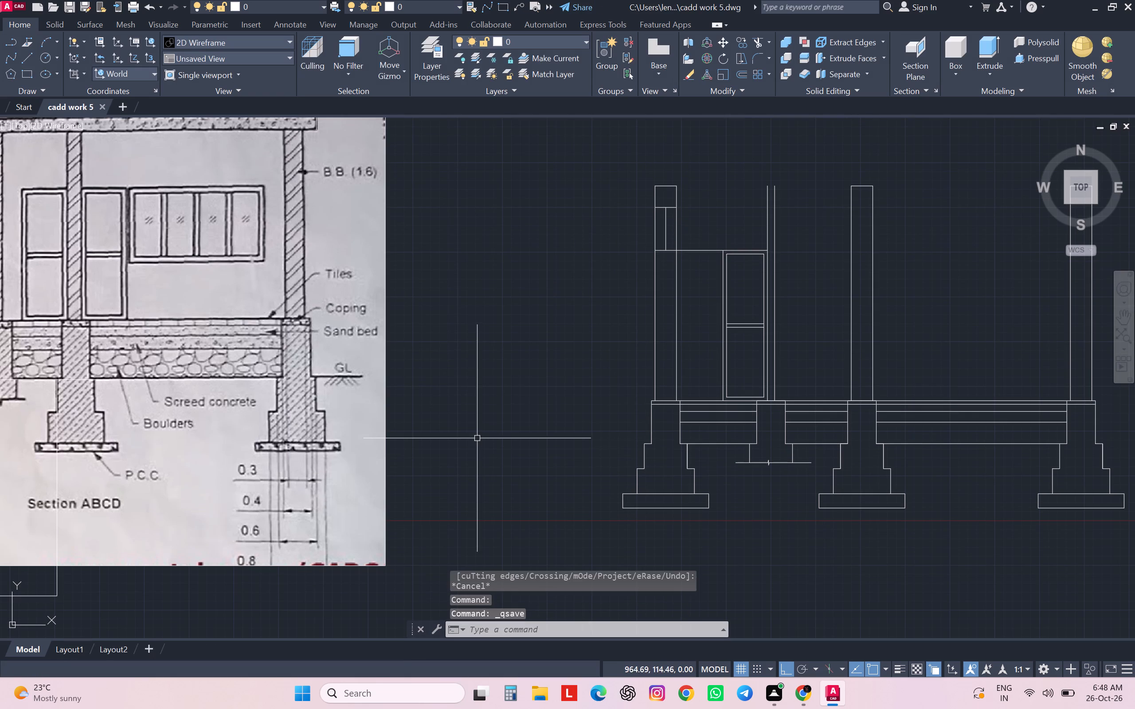
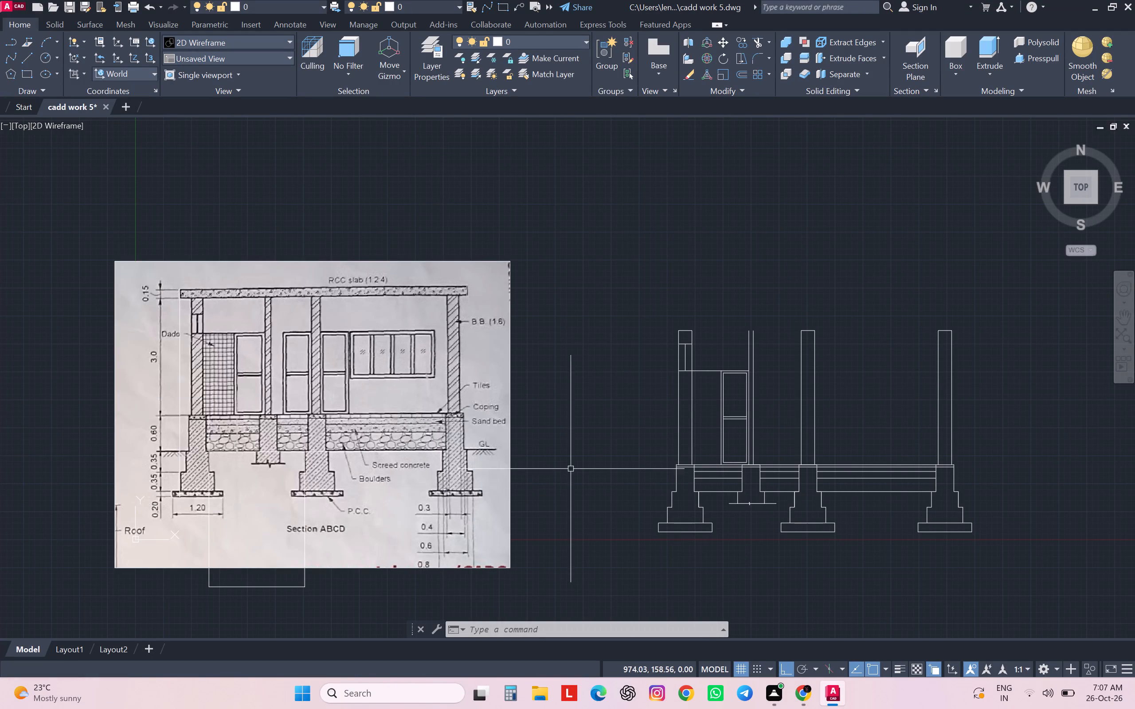
Draw a horizontal line along the floor from the first wall's inner face to the near side of the door frame.
scroll(697, 471, up, 3)
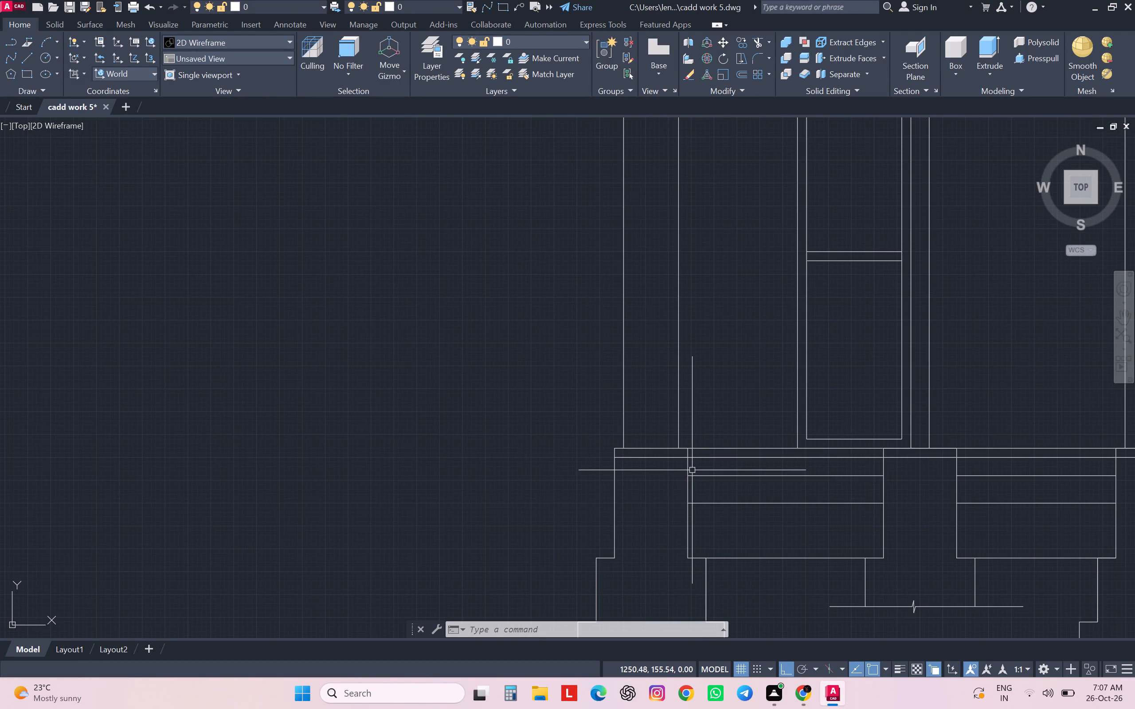
key(l)
key(Return)
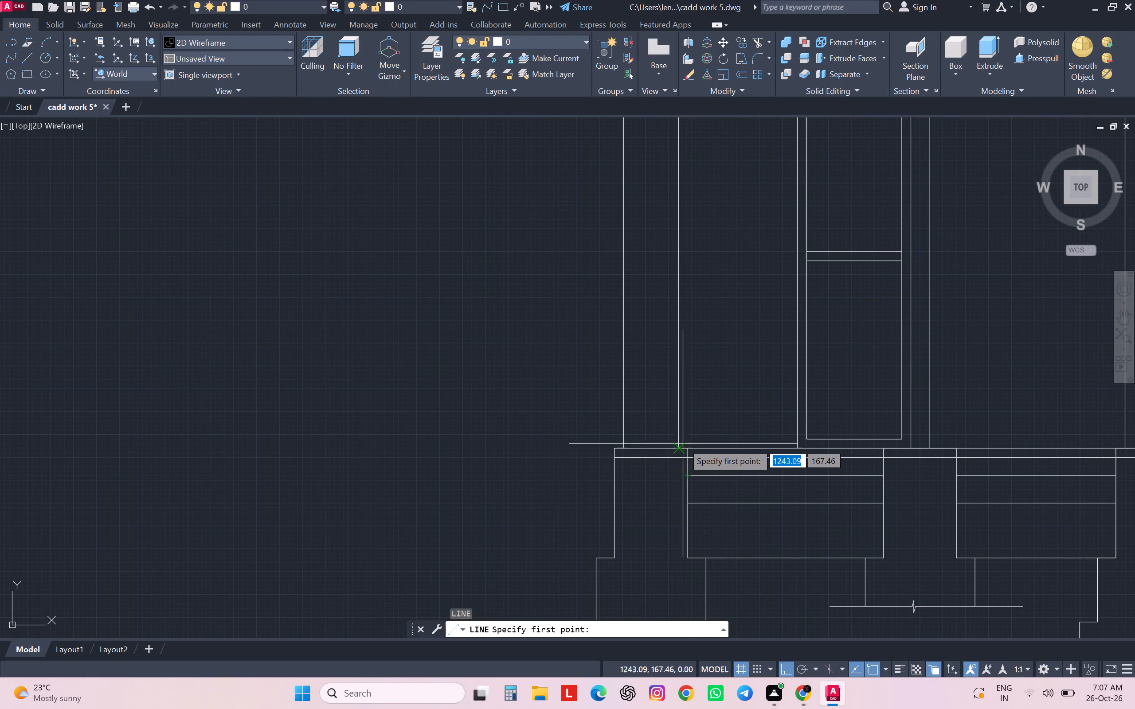
click(683, 443)
click(798, 444)
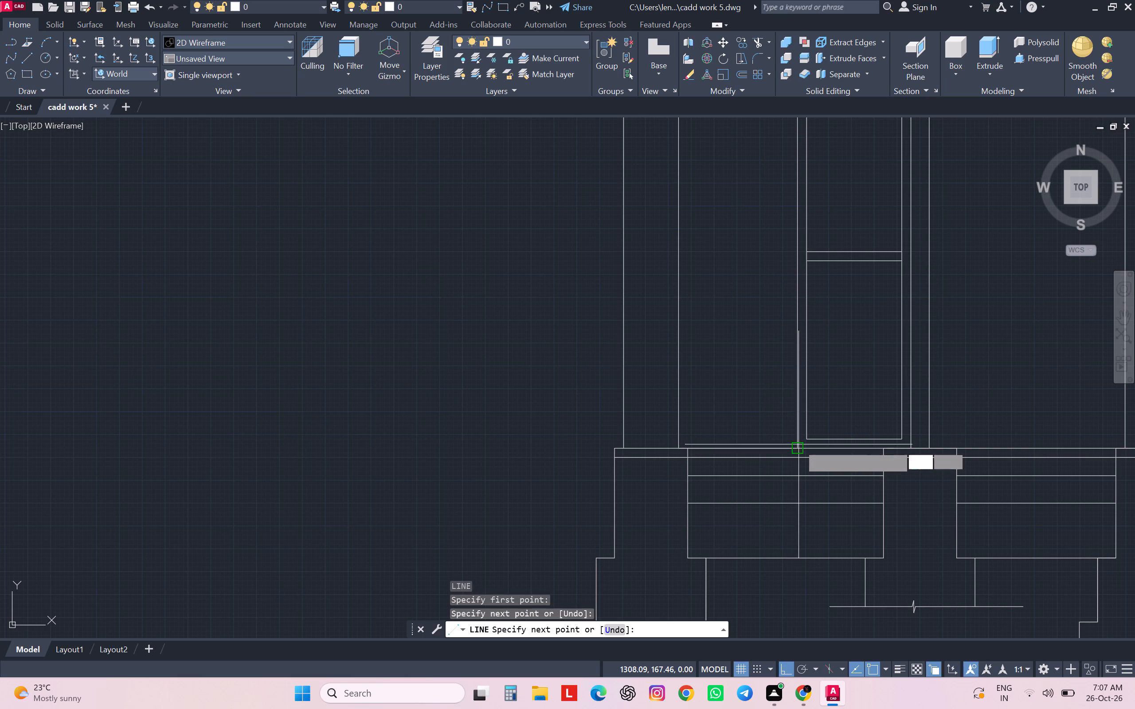
key(Escape)
Offset the dado's base line upward repeatedly at 5 cm spacing with the Multiple option, filling the area up to door-head height.
key(o)
key(Return)
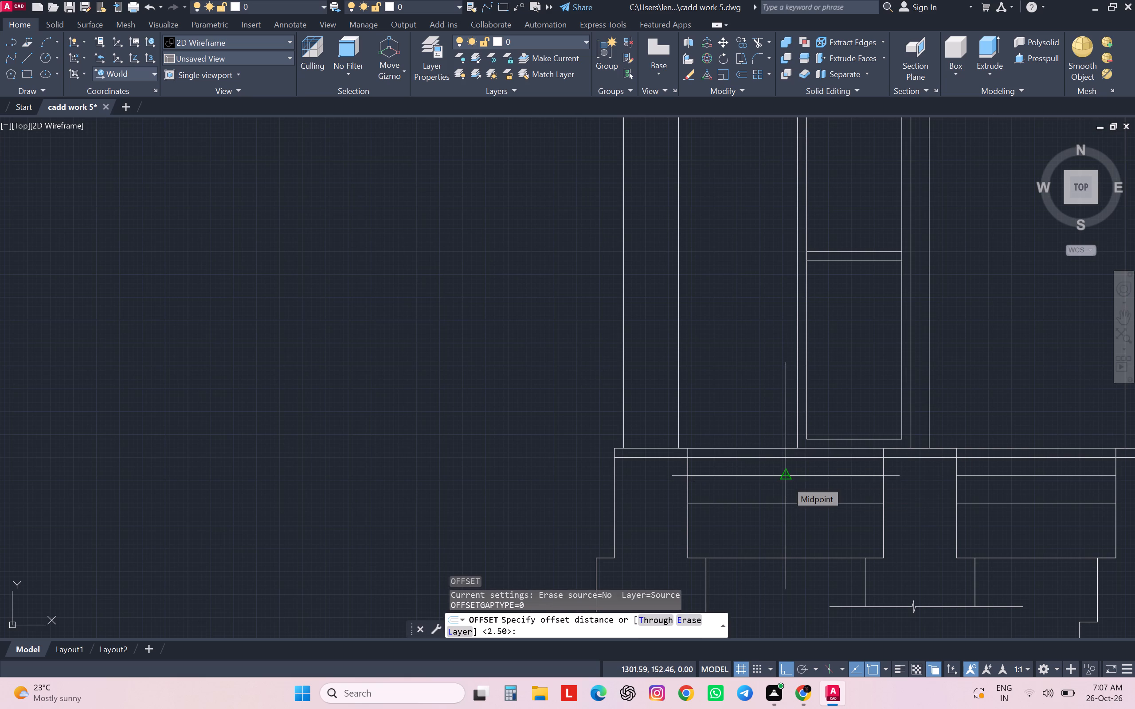
key(5)
key(Return)
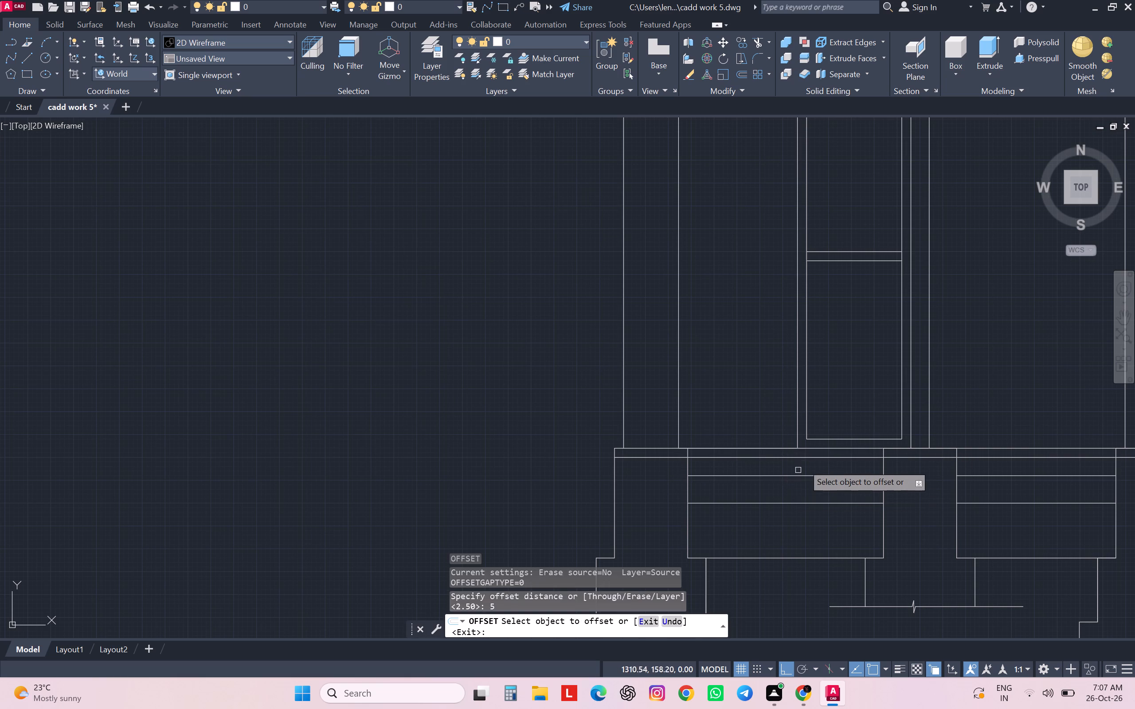
click(732, 448)
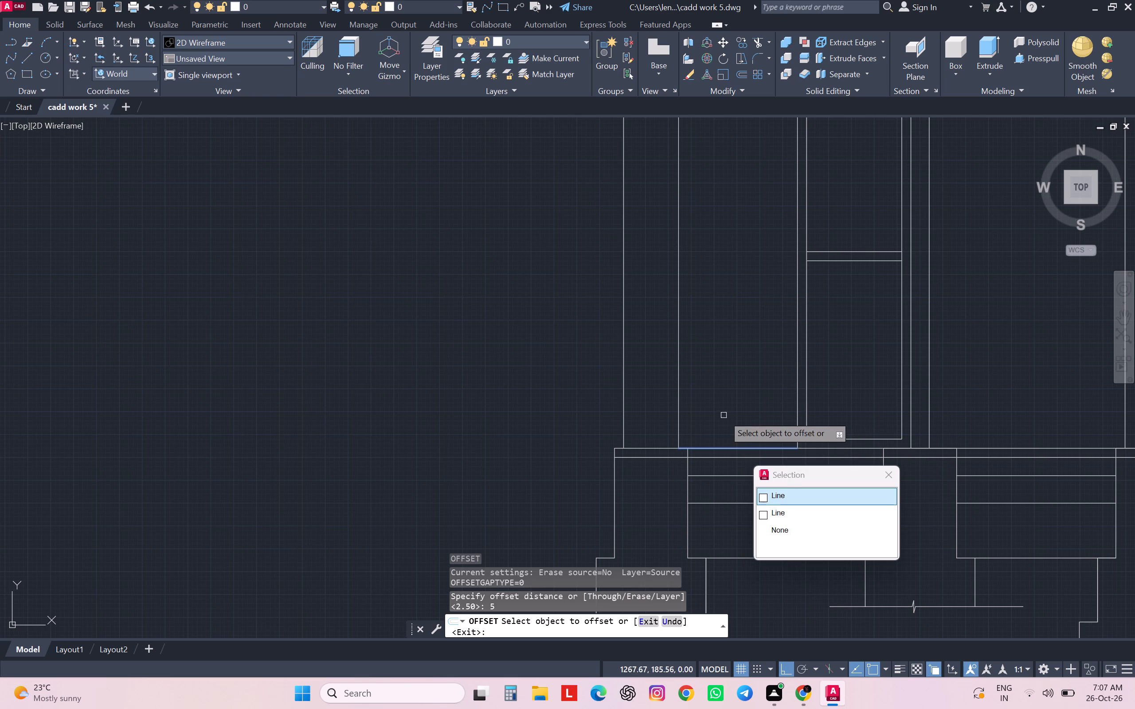
click(764, 494)
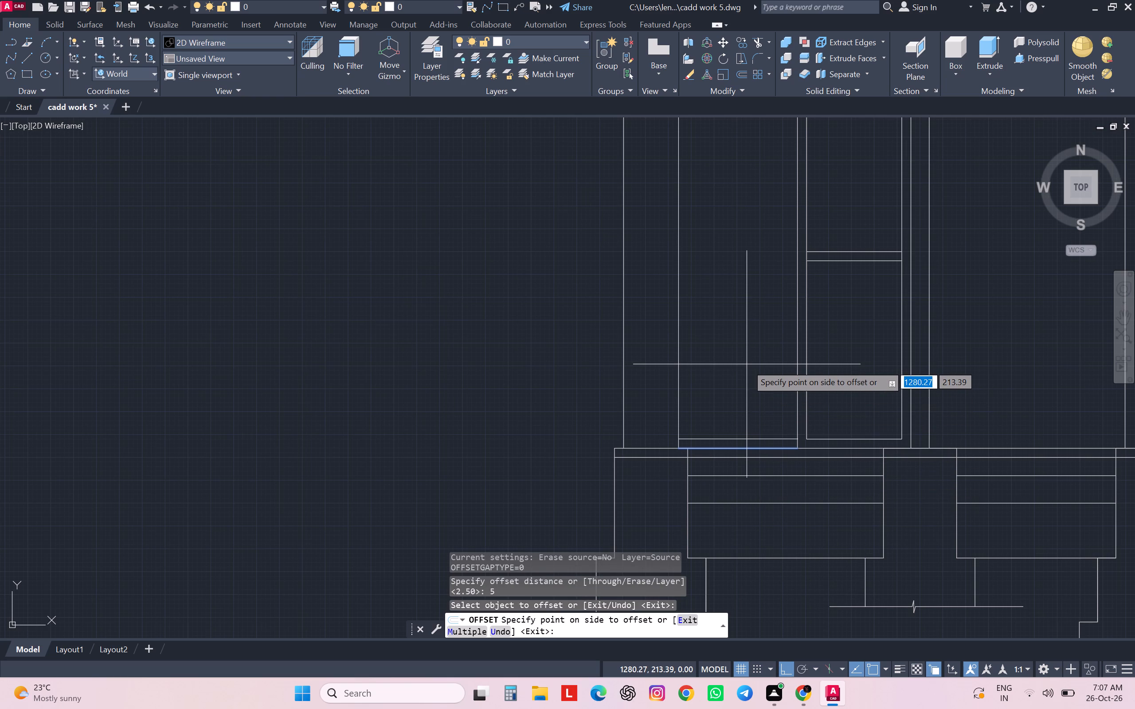
key(m)
key(Return)
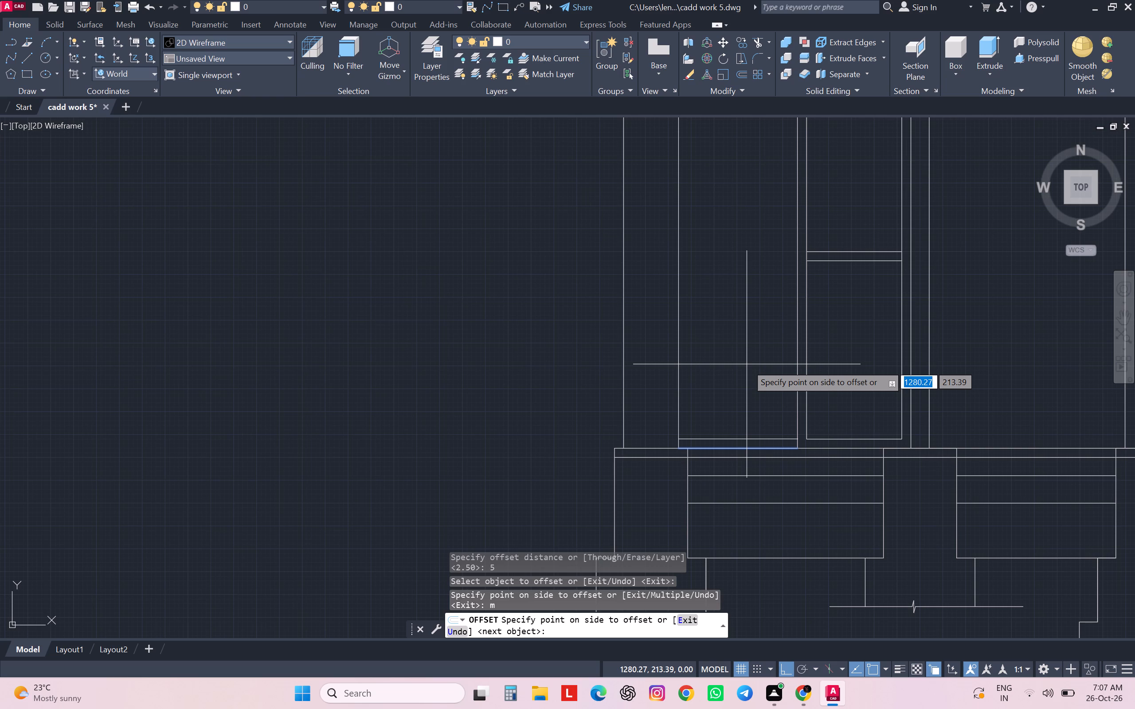
click(713, 337)
triple_click(725, 359)
triple_click(725, 359)
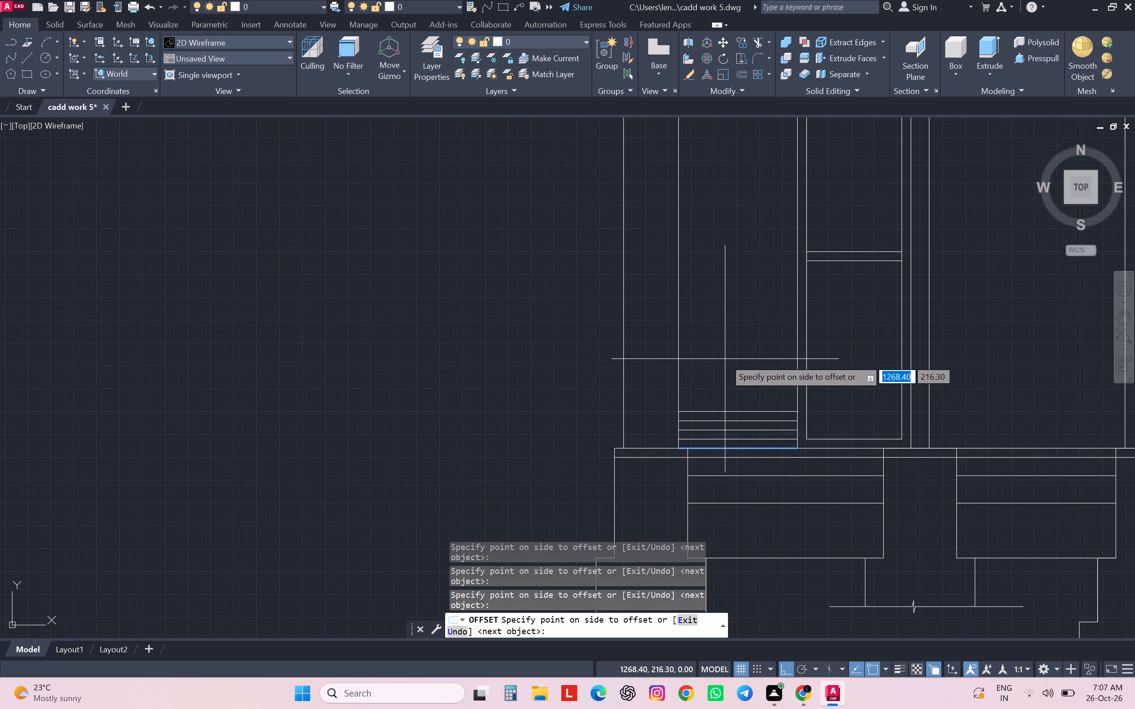
triple_click(725, 359)
triple_click(725, 359)
click(725, 357)
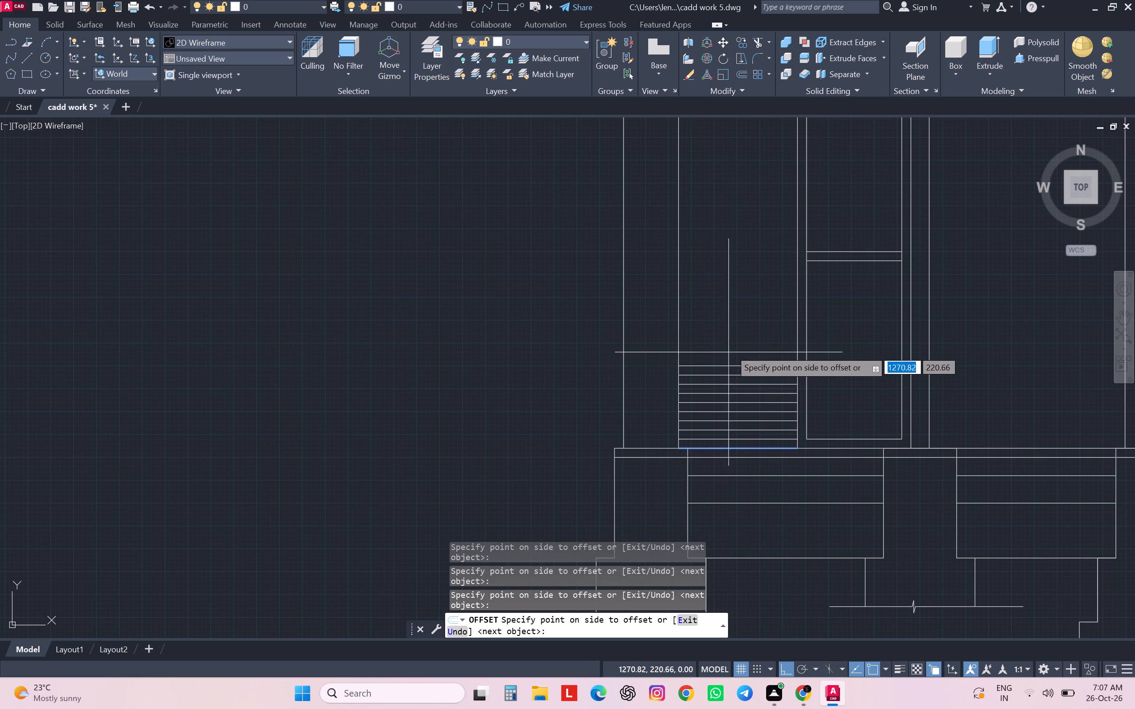
scroll(731, 348, down, 4)
triple_click(750, 179)
triple_click(750, 179)
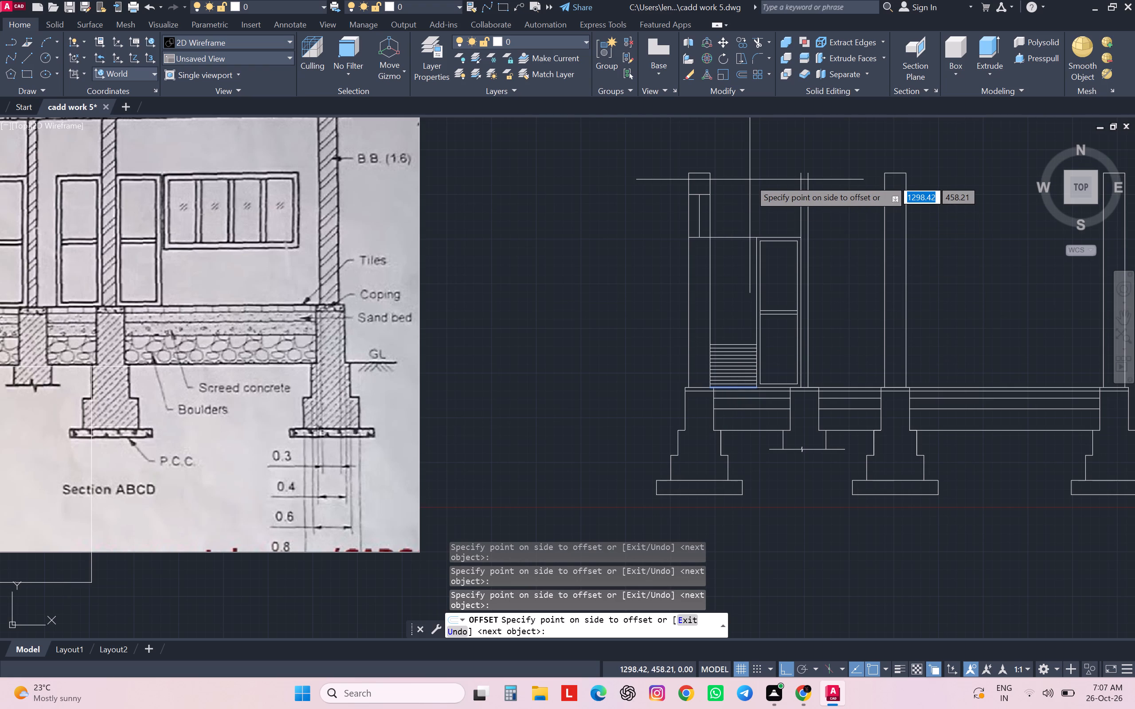
triple_click(750, 179)
triple_click(750, 179)
triple_click(750, 179)
triple_click(750, 179)
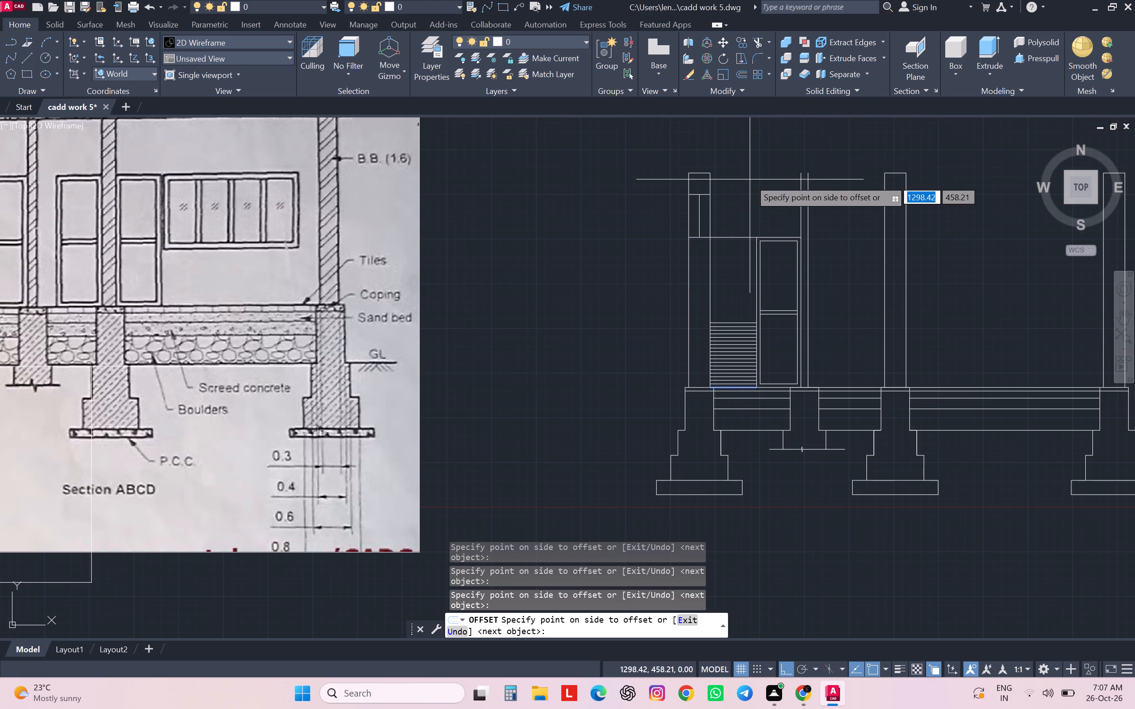
triple_click(750, 179)
triple_click(750, 179)
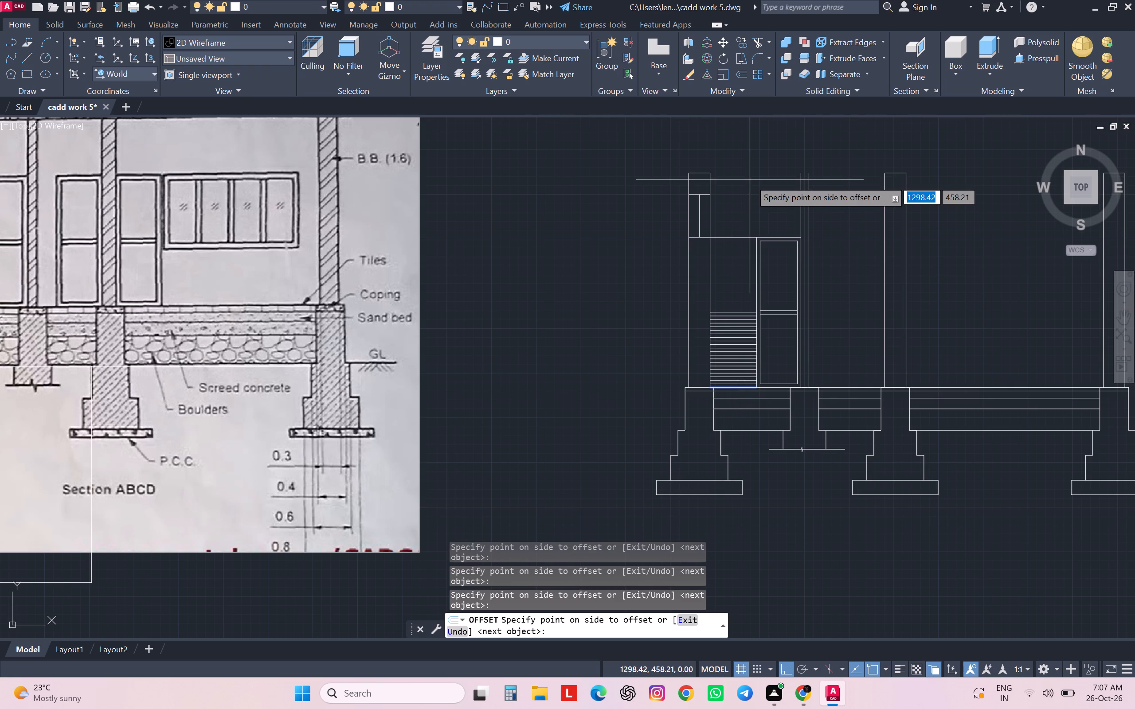
triple_click(750, 179)
triple_click(750, 179)
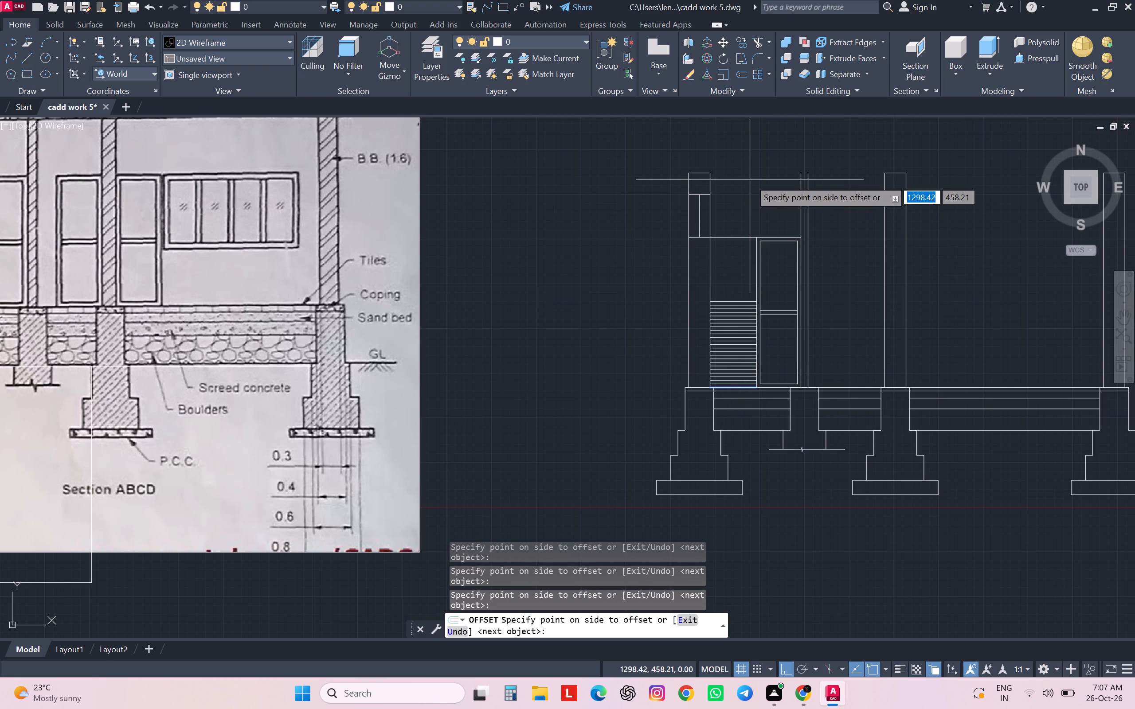
triple_click(750, 179)
triple_click(750, 179)
triple_click(750, 179)
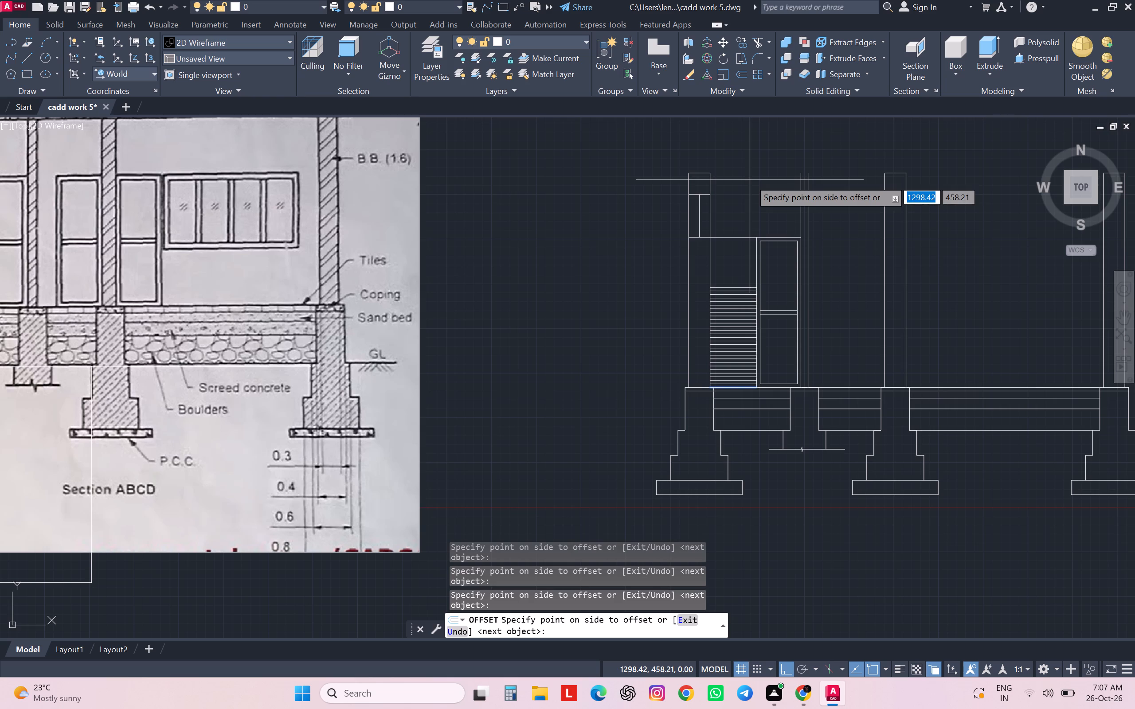
triple_click(750, 179)
triple_click(750, 179)
double_click(750, 179)
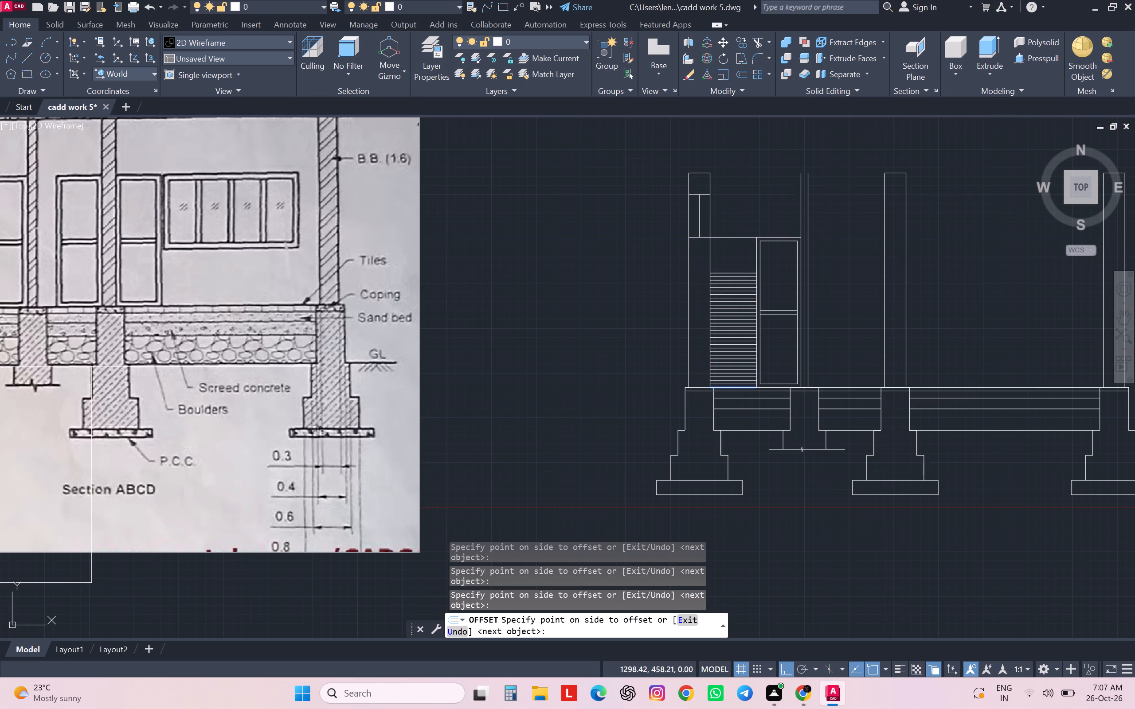
triple_click(750, 179)
triple_click(750, 179)
triple_click(750, 179)
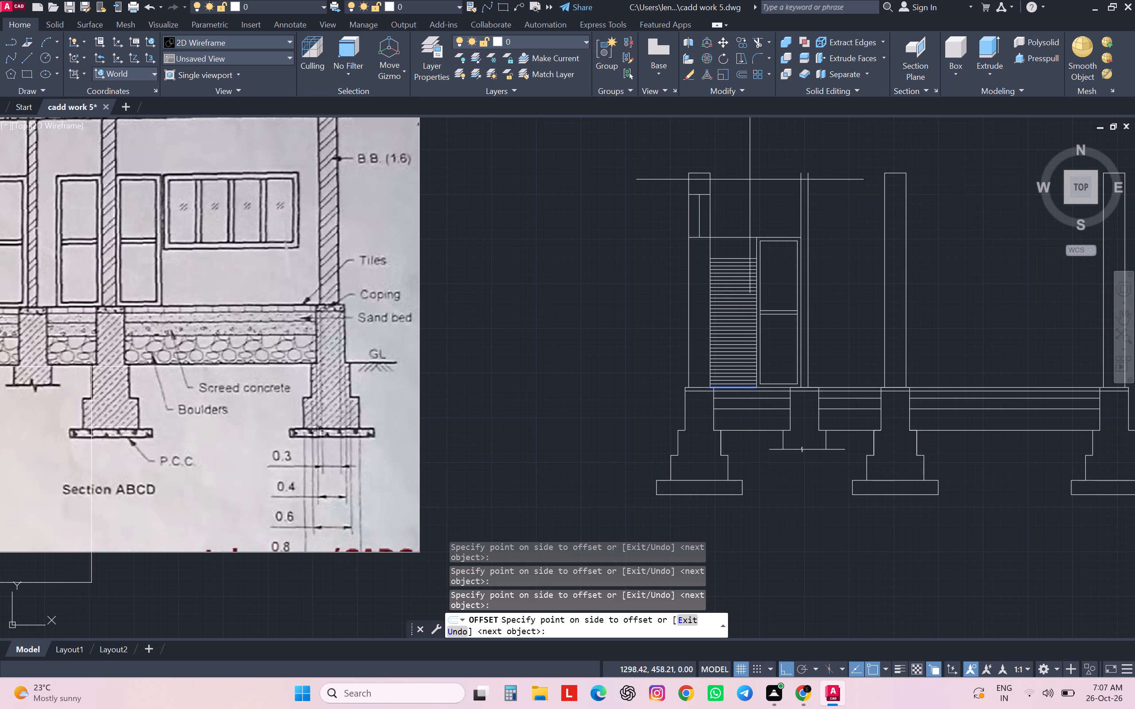
triple_click(750, 179)
triple_click(750, 179)
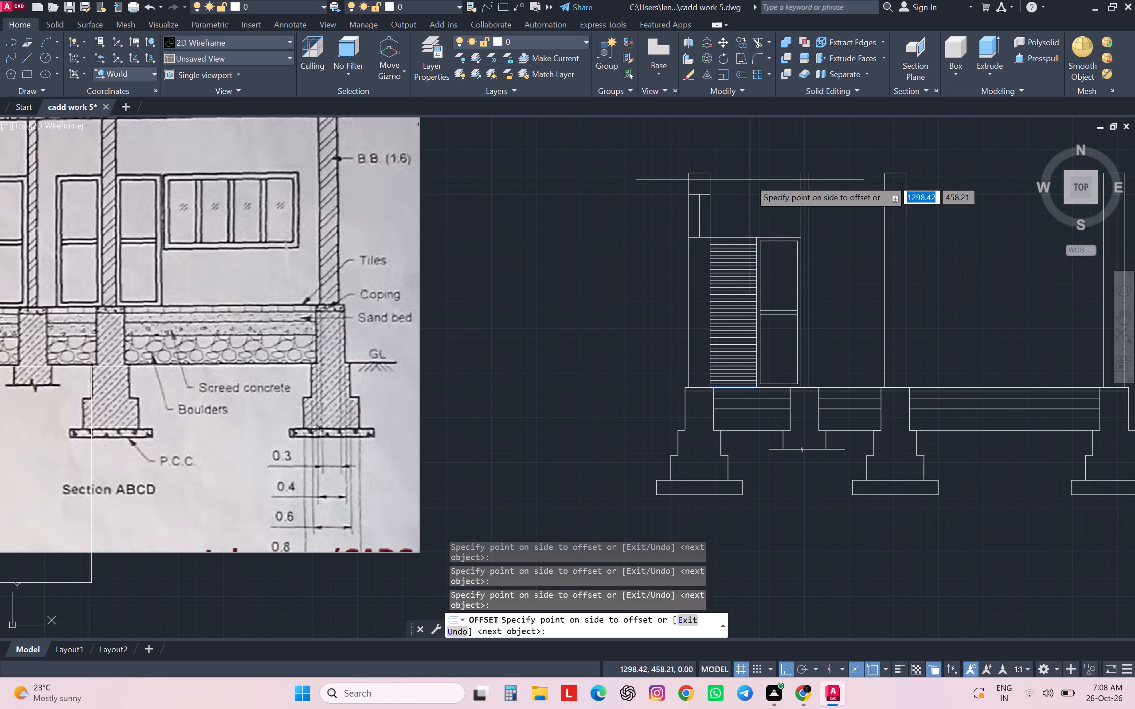
click(750, 179)
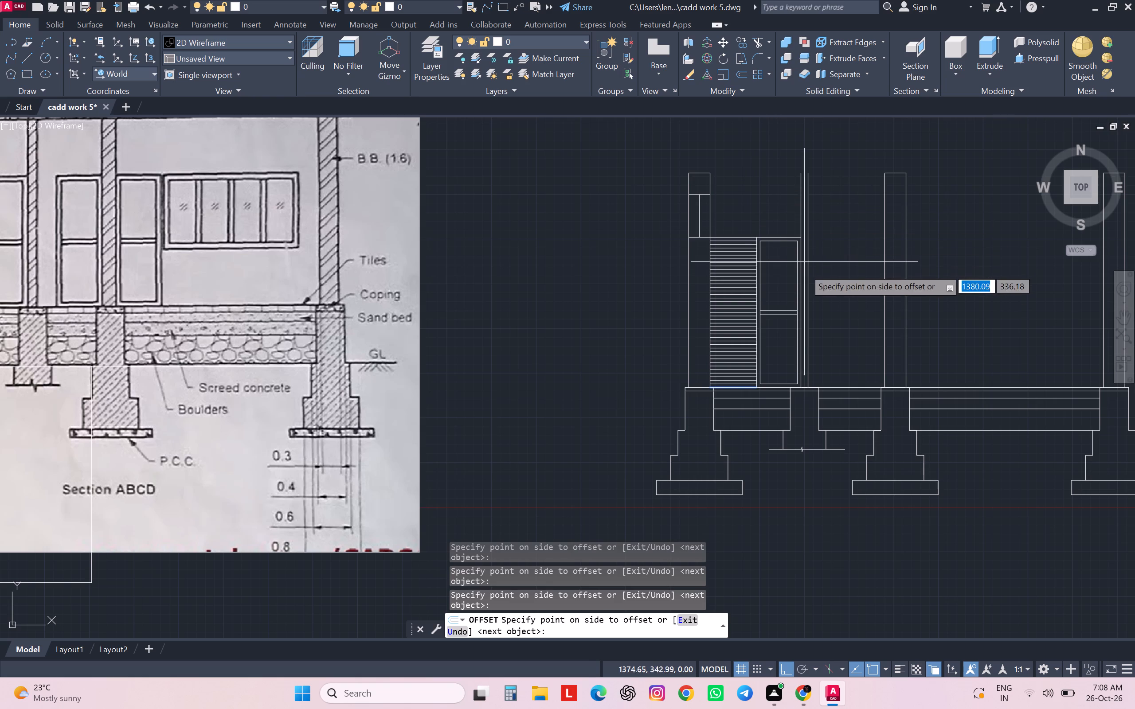
scroll(745, 331, down, 2)
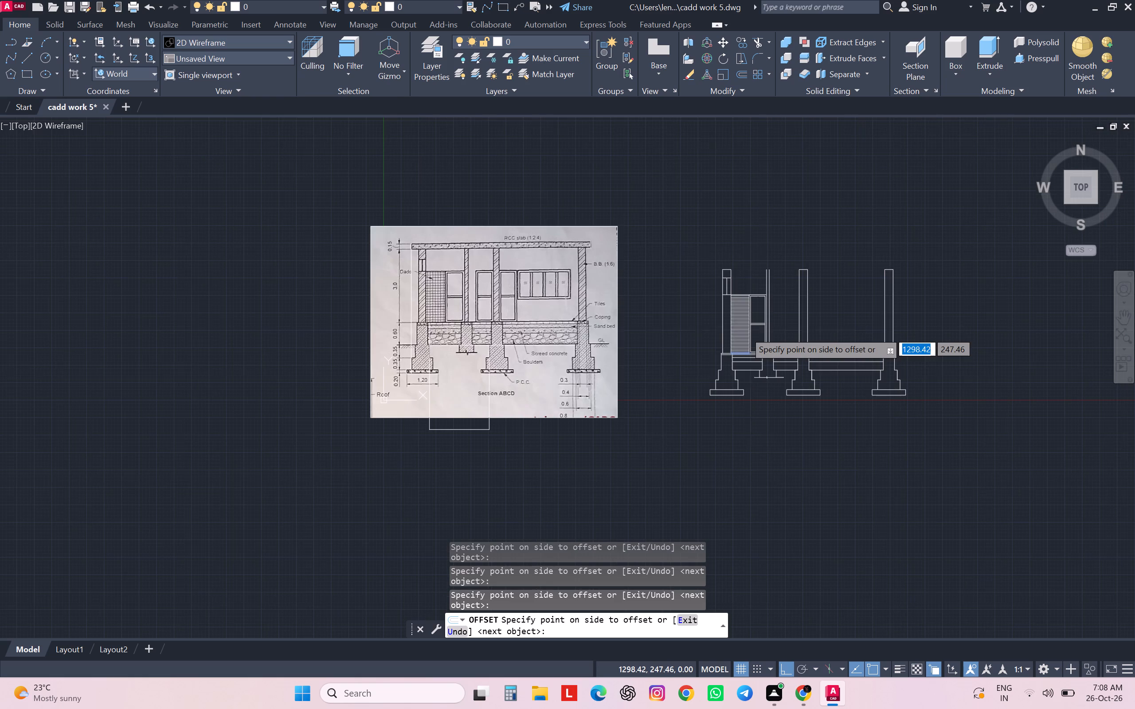
scroll(745, 331, up, 2)
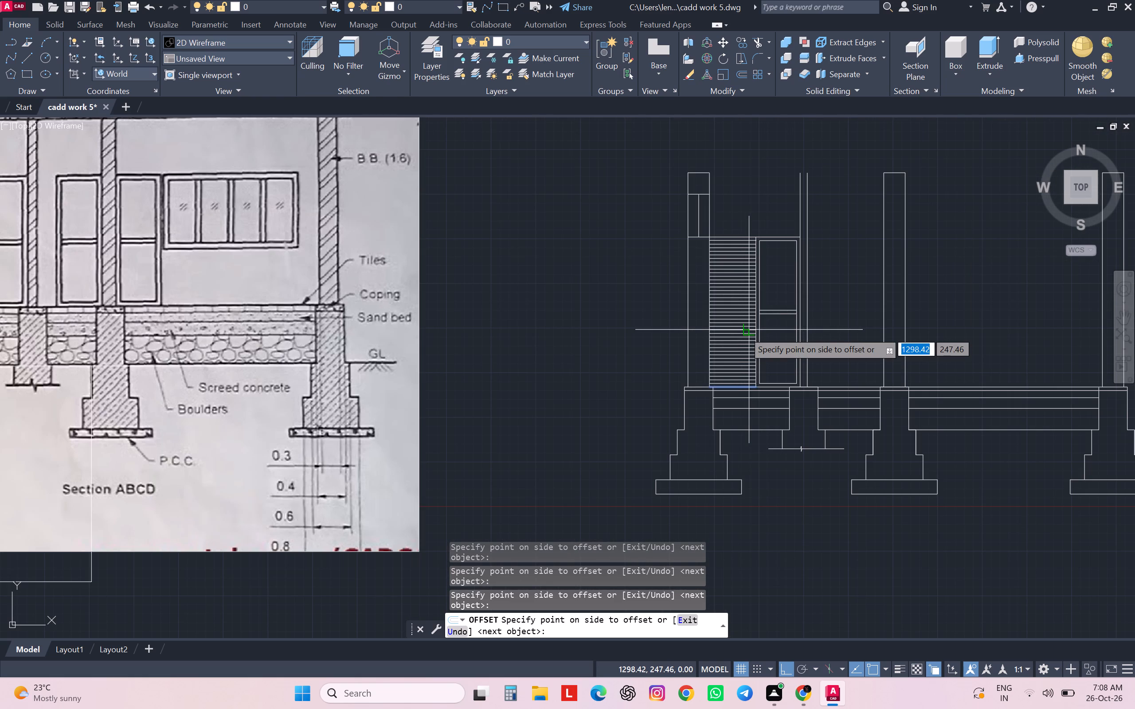
scroll(725, 331, up, 2)
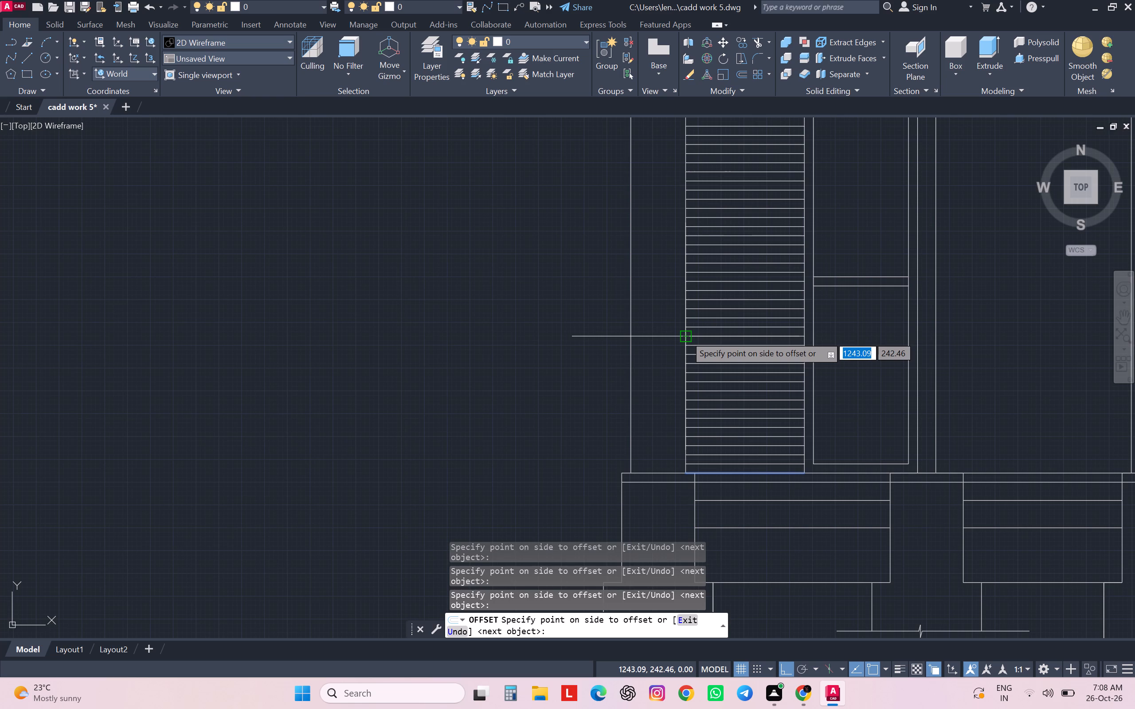
key(Escape)
key(Escape)
key(Escape)
key(Escape)
key(Escape)
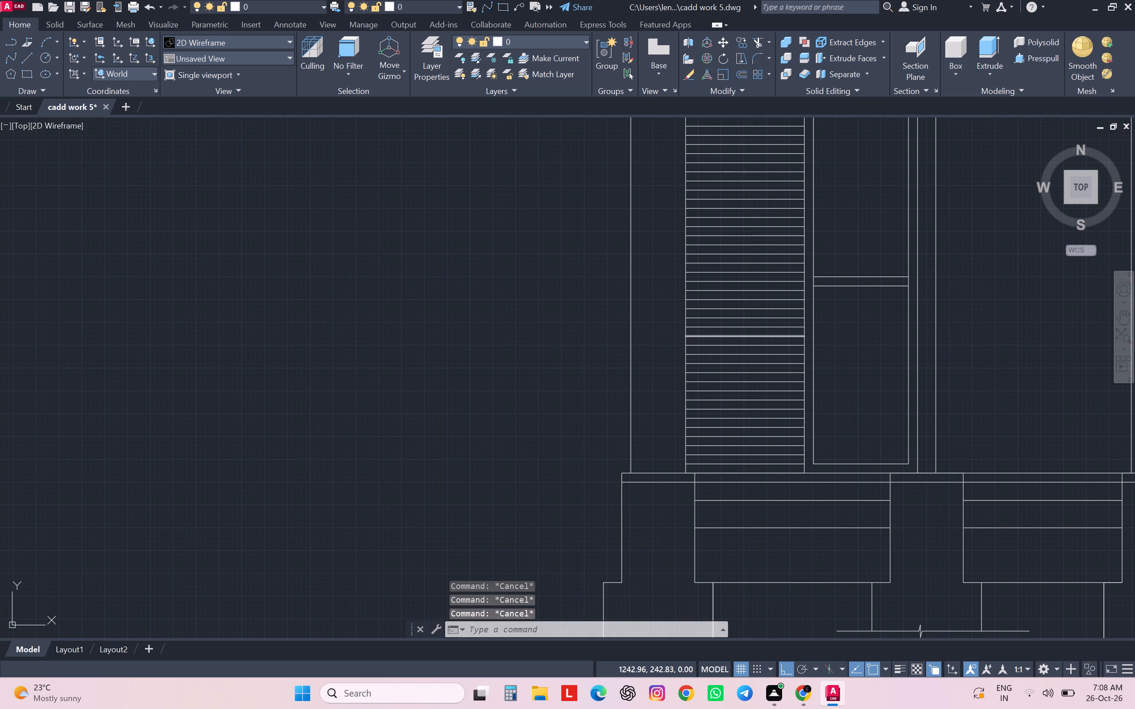
Offset the first wall's inner face line repeatedly toward the door at 5 cm spacing with the Multiple option, completing the dado's tile grid.
key(space)
key(space)
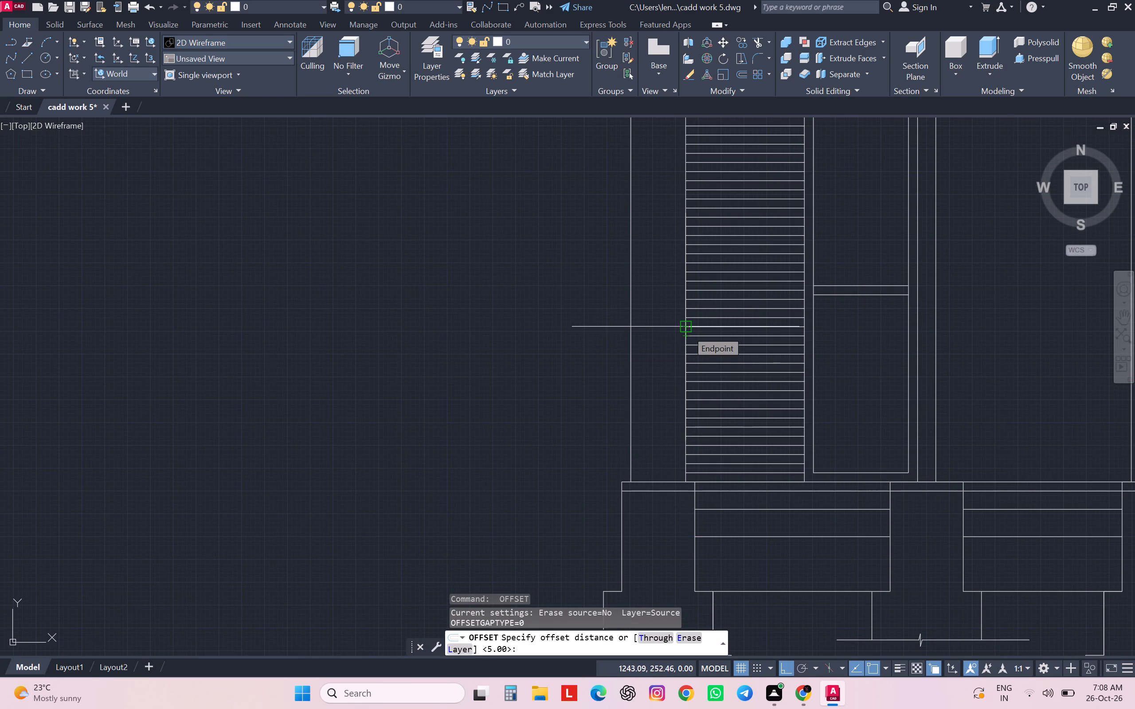
key(Return)
click(687, 331)
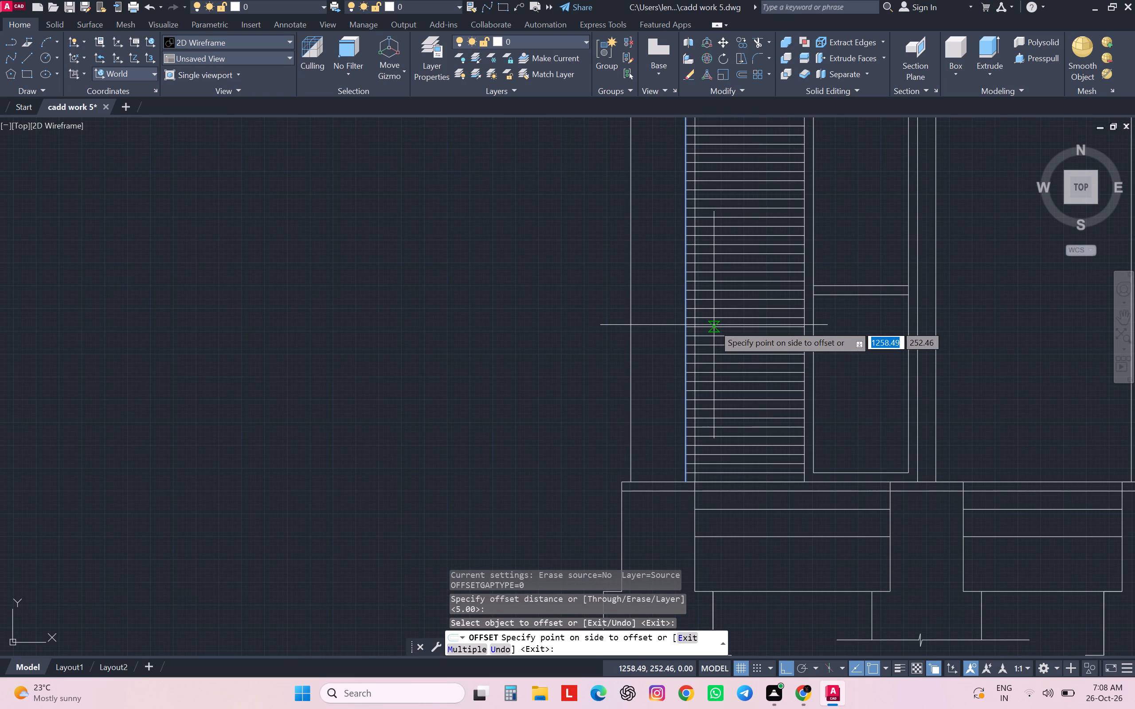
key(m)
key(Return)
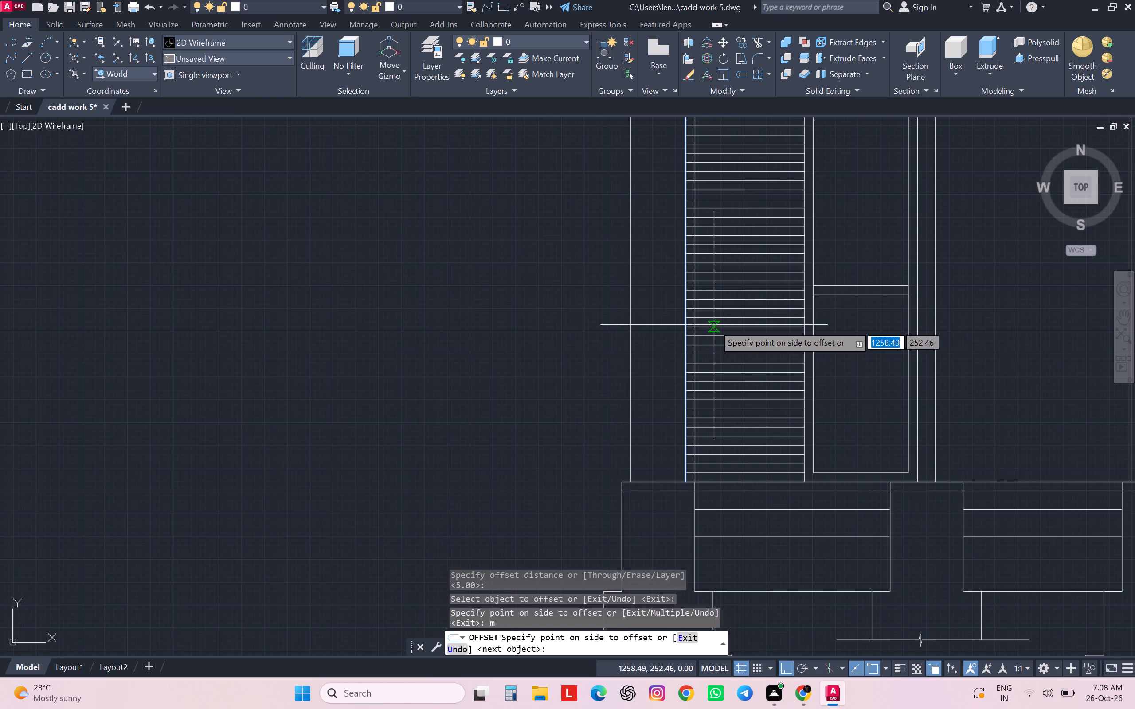
double_click(714, 325)
double_click(748, 315)
triple_click(755, 316)
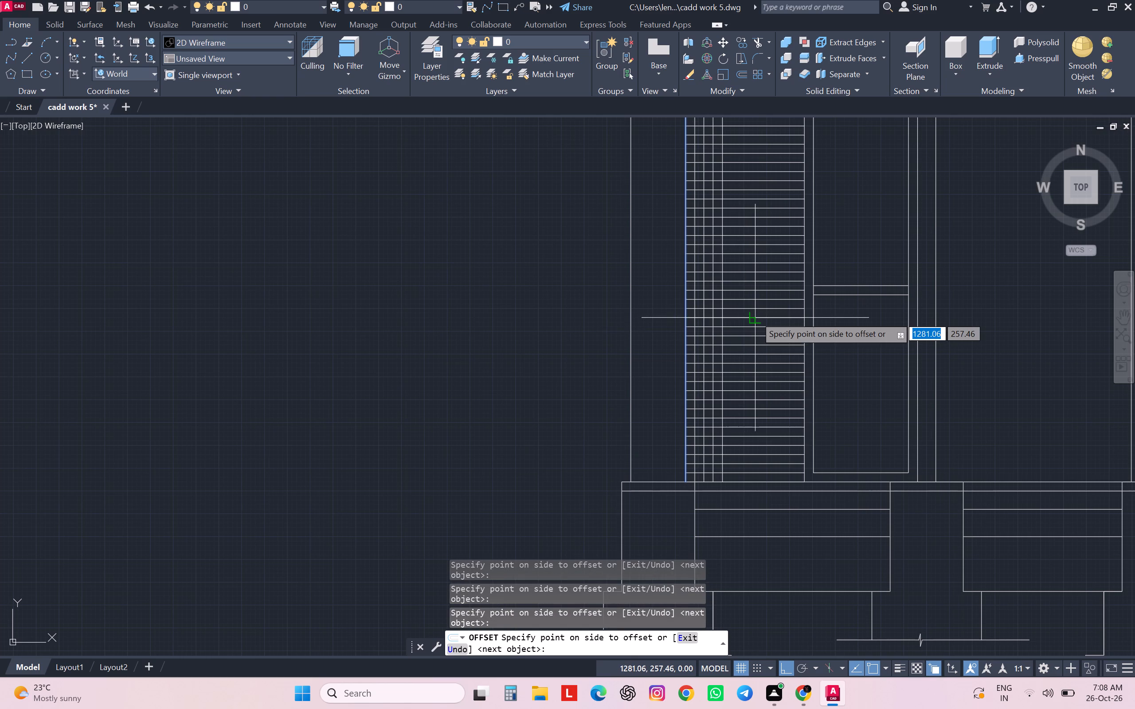
triple_click(755, 316)
triple_click(755, 316)
triple_click(755, 316)
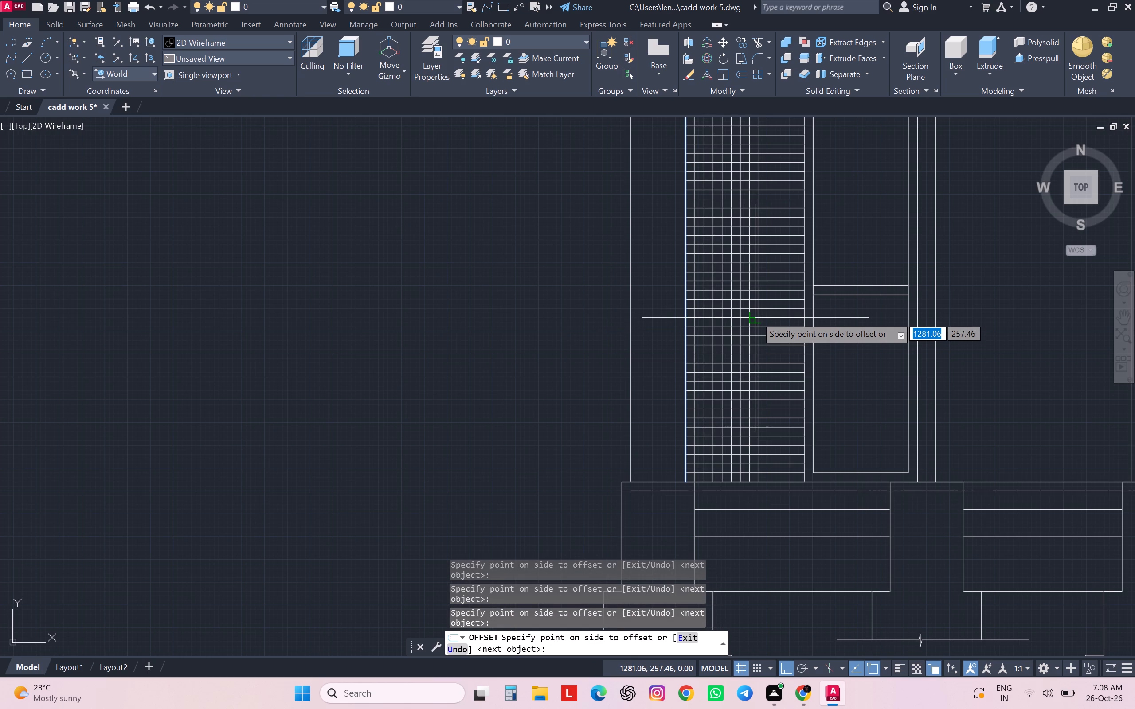
triple_click(755, 316)
double_click(755, 316)
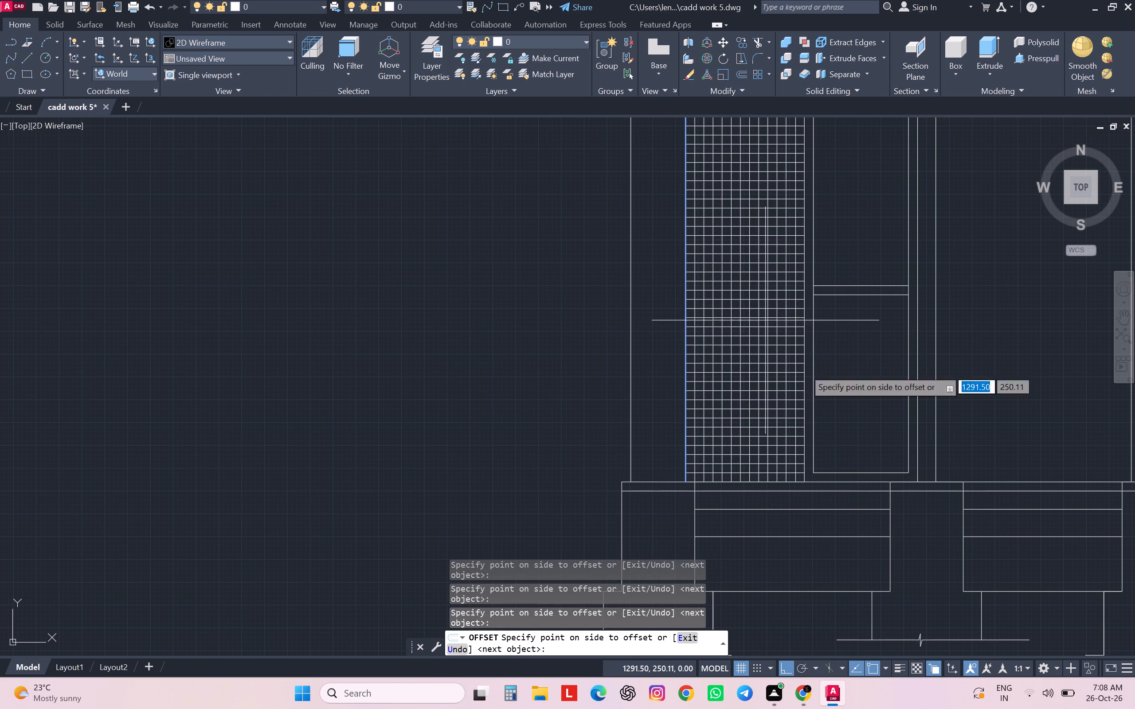
key(Escape)
key(Escape)
key(Escape)
key(Escape)
key(Escape)
key(Escape)
key(Escape)
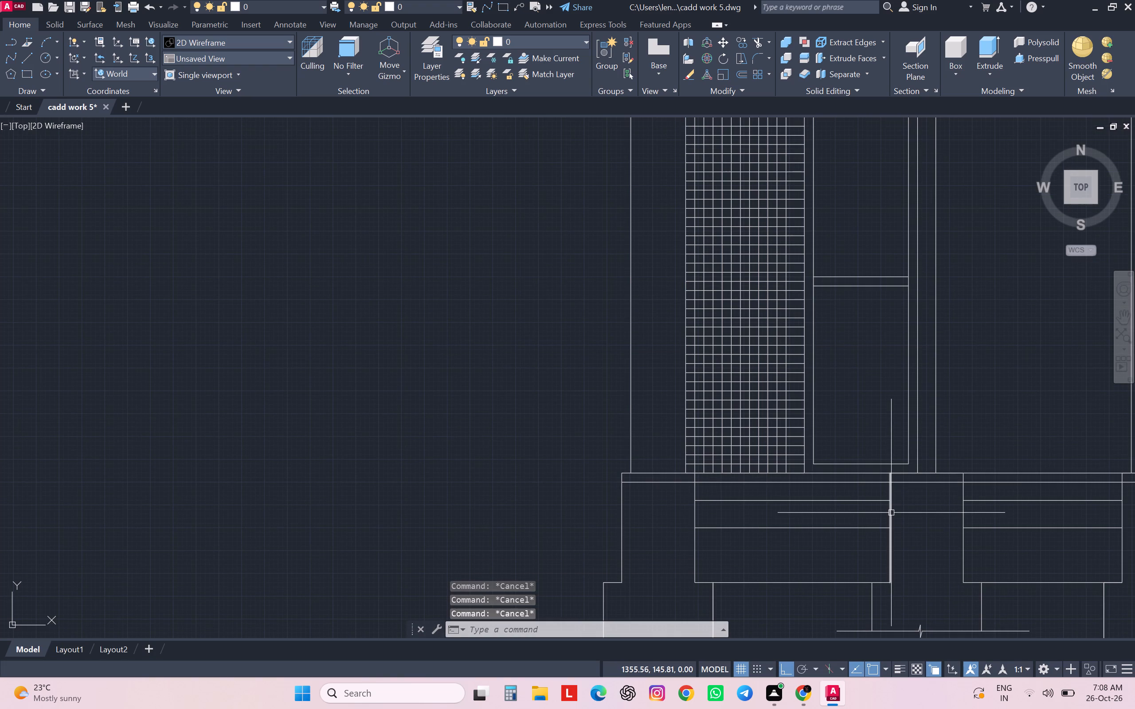
Trim the dado's vertical grid lines where they extend above door-head height.
scroll(891, 513, down, 2)
scroll(848, 483, down, 1)
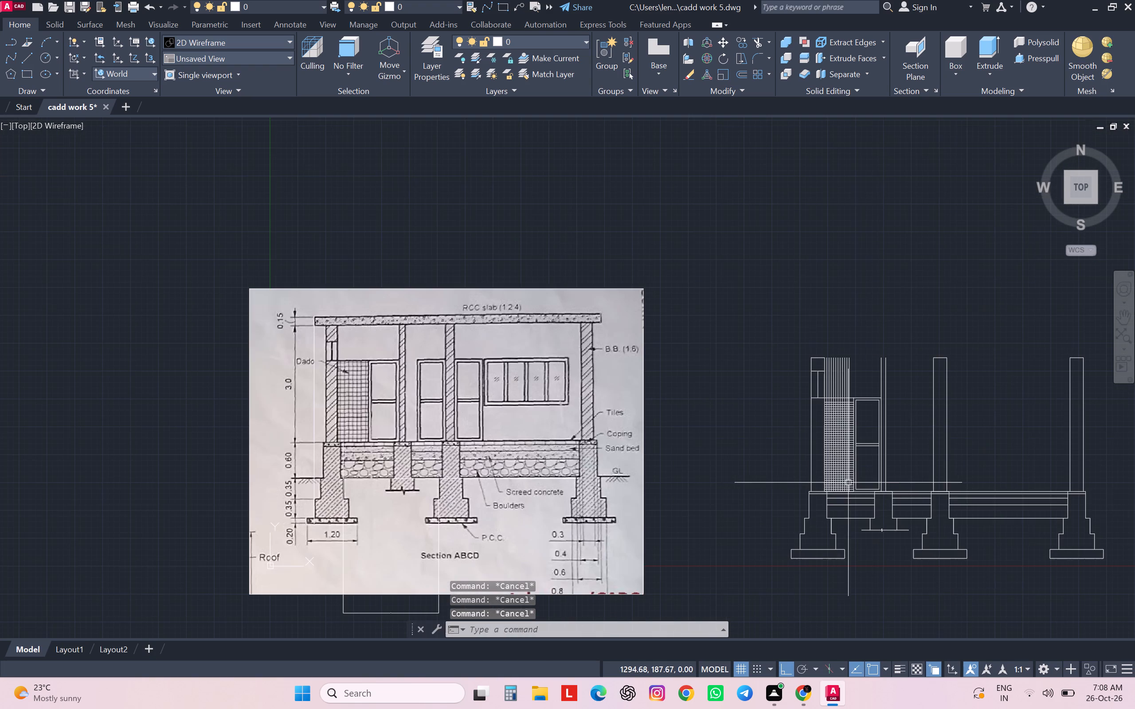
middle_drag(848, 483, 674, 459)
scroll(702, 435, up, 2)
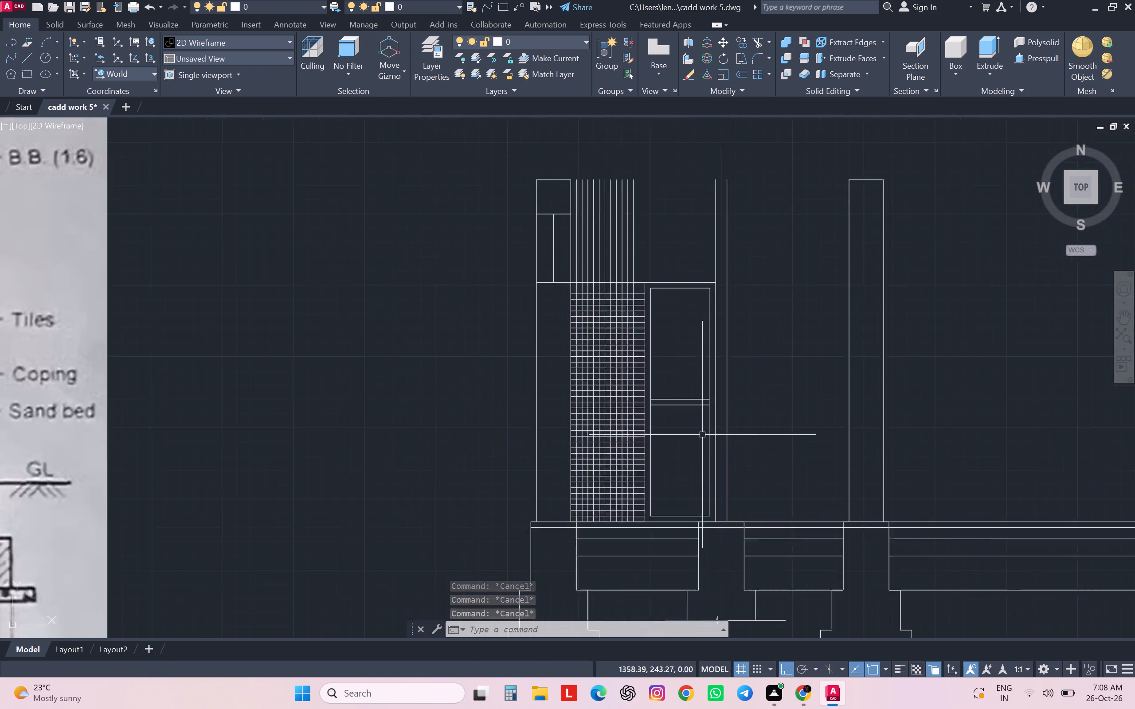
scroll(702, 435, up, 1)
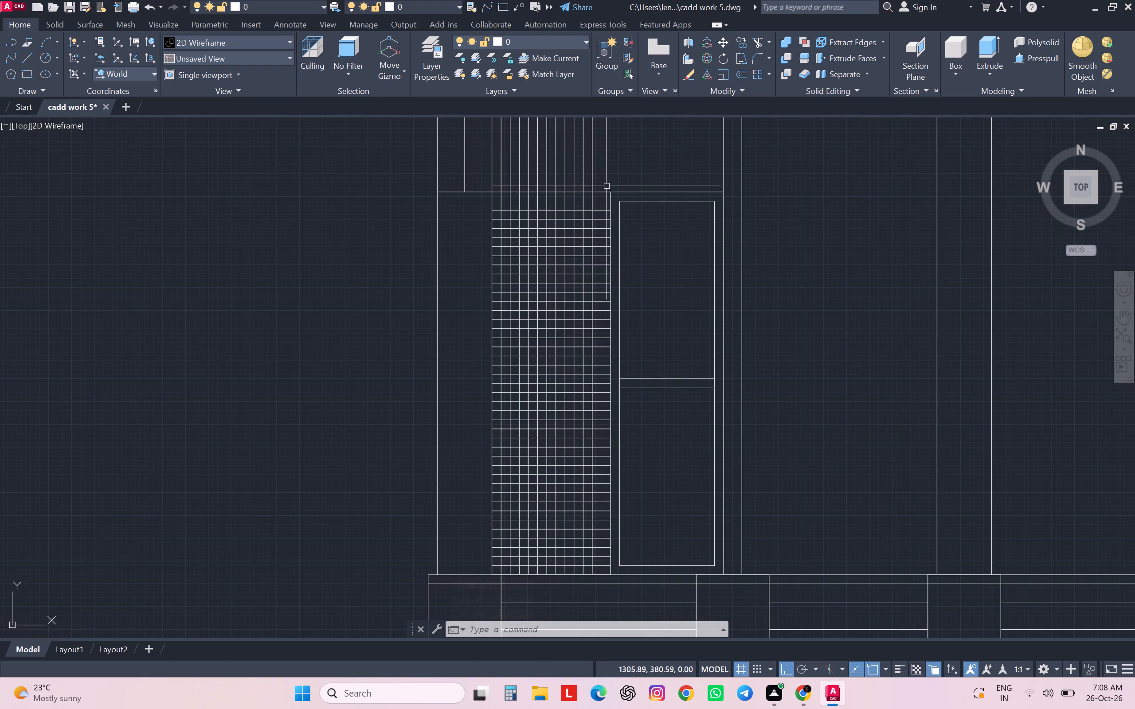
scroll(605, 259, down, 2)
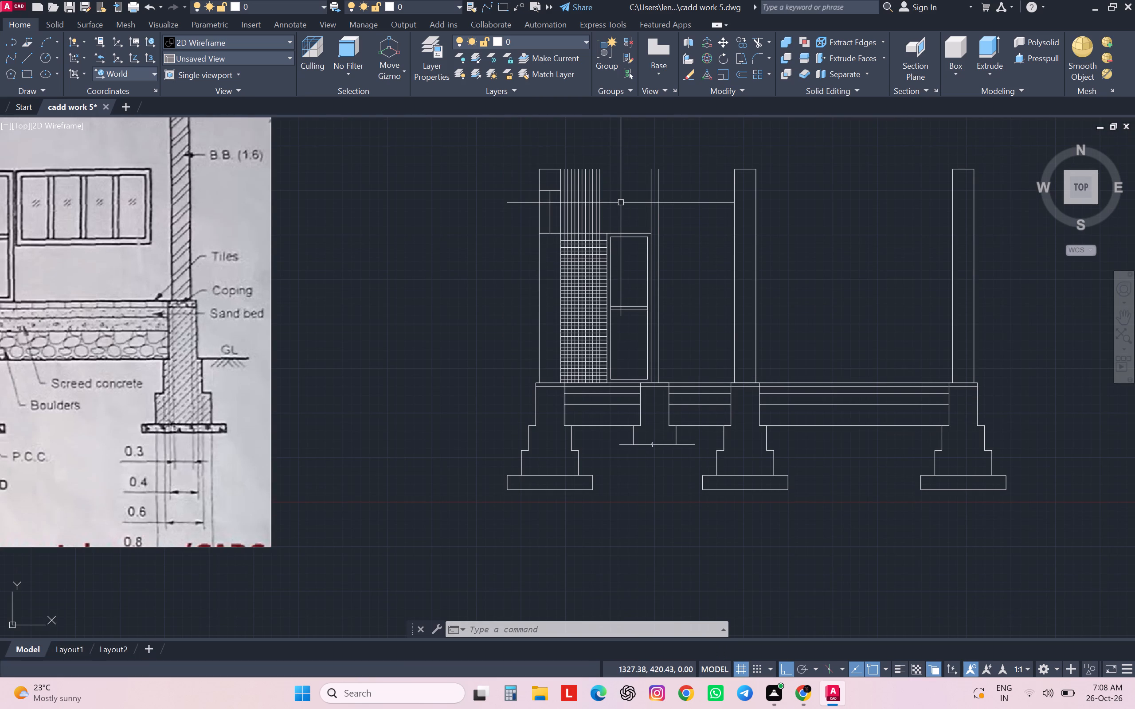
text(tr)
key(Return)
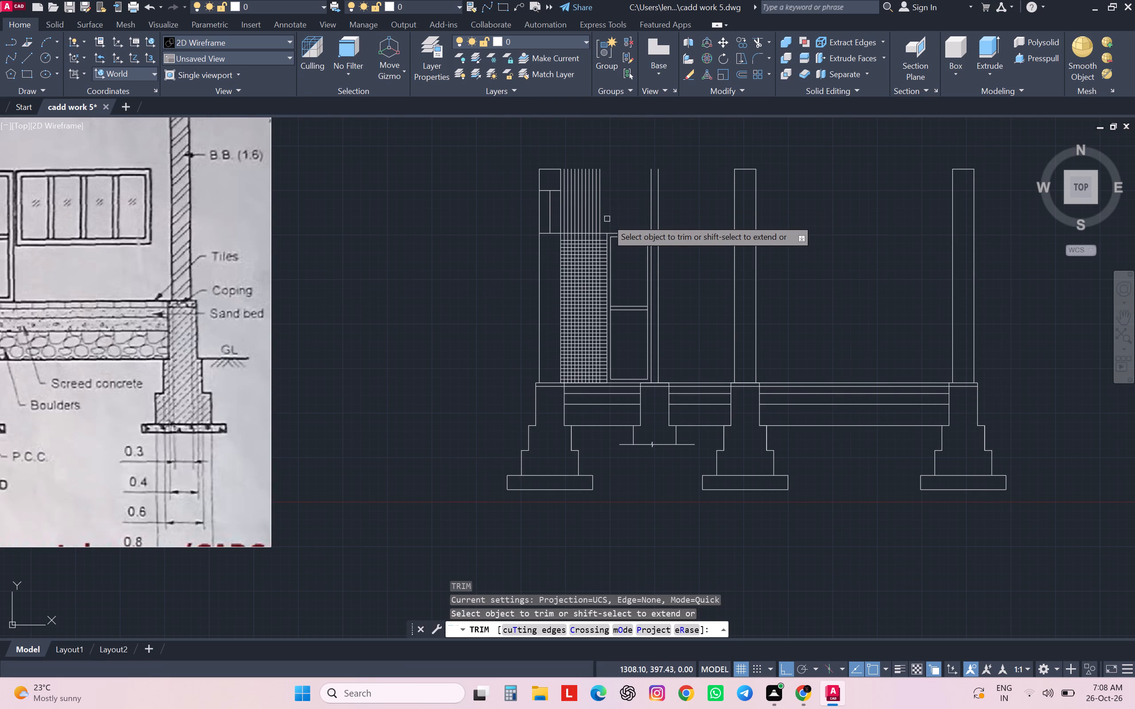
scroll(607, 219, up, 1)
click(600, 218)
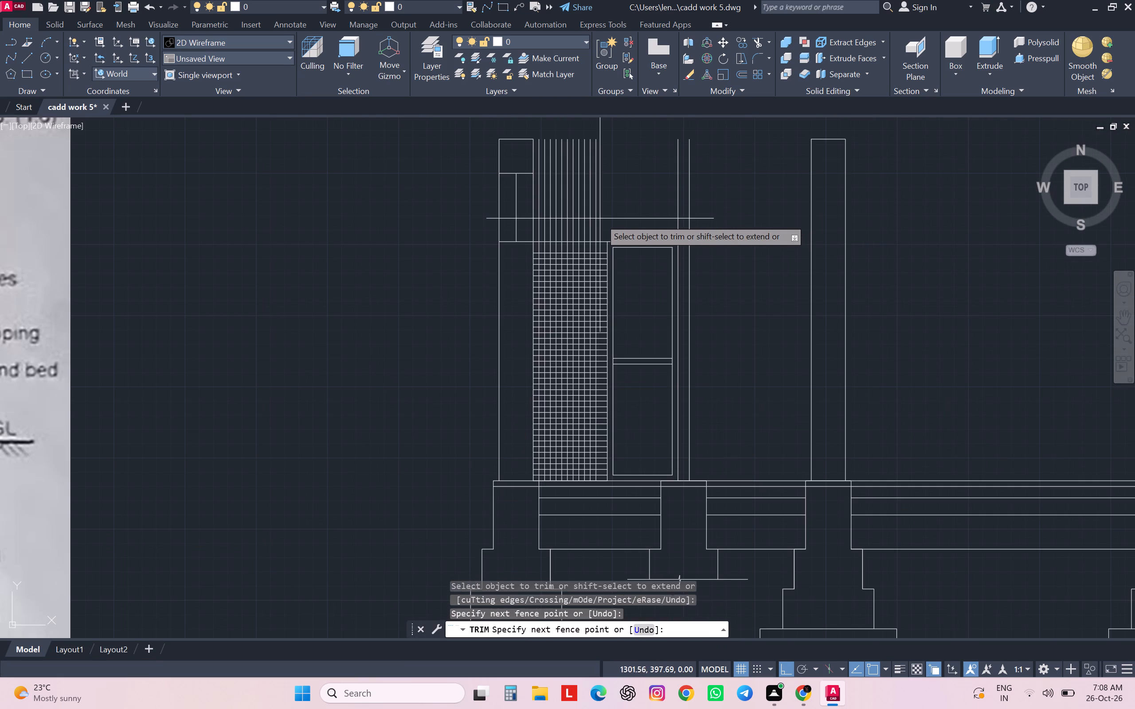
click(536, 214)
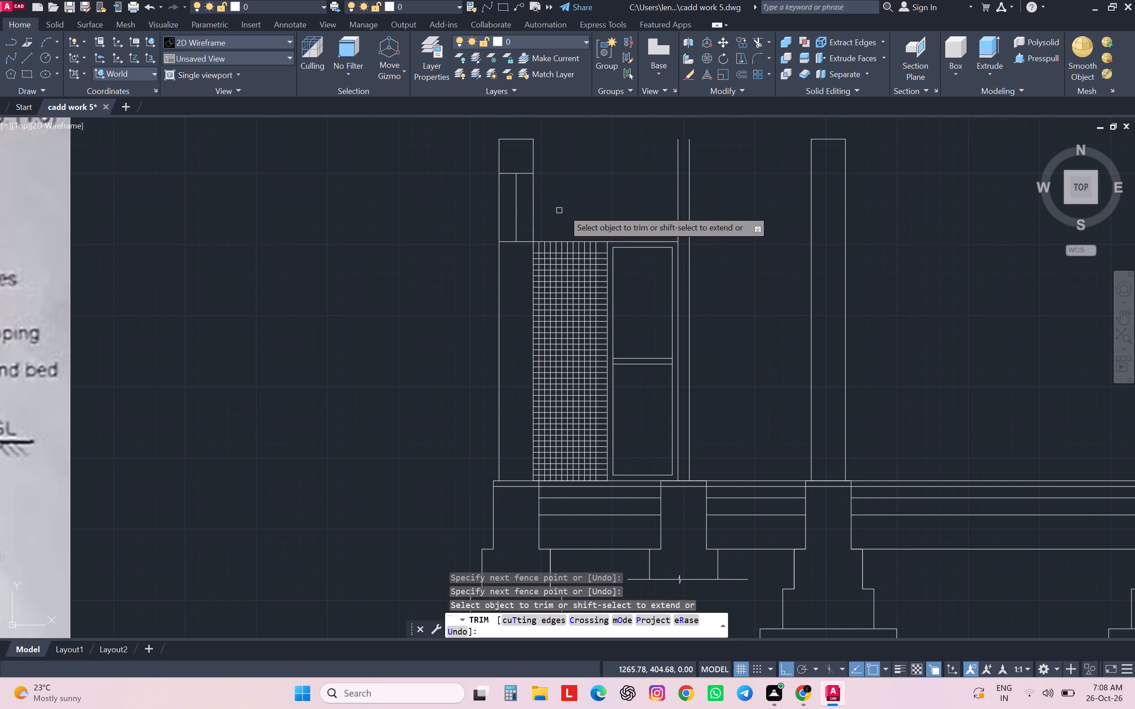
scroll(563, 210, down, 2)
scroll(563, 210, up, 3)
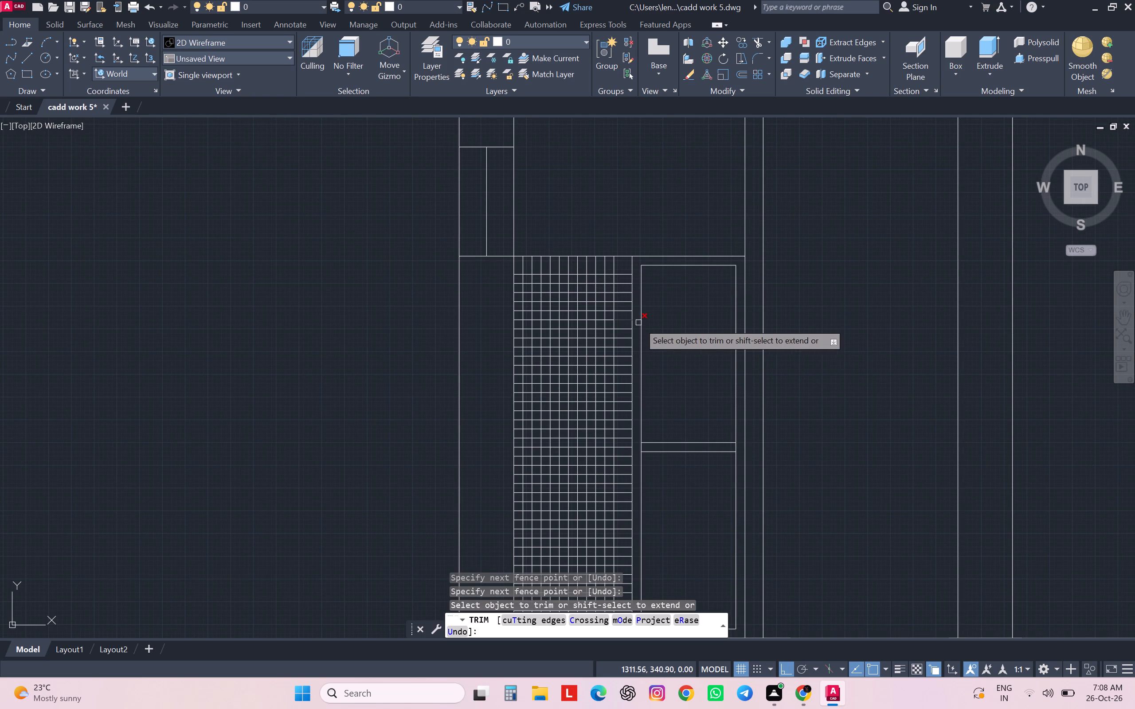
scroll(681, 313, down, 4)
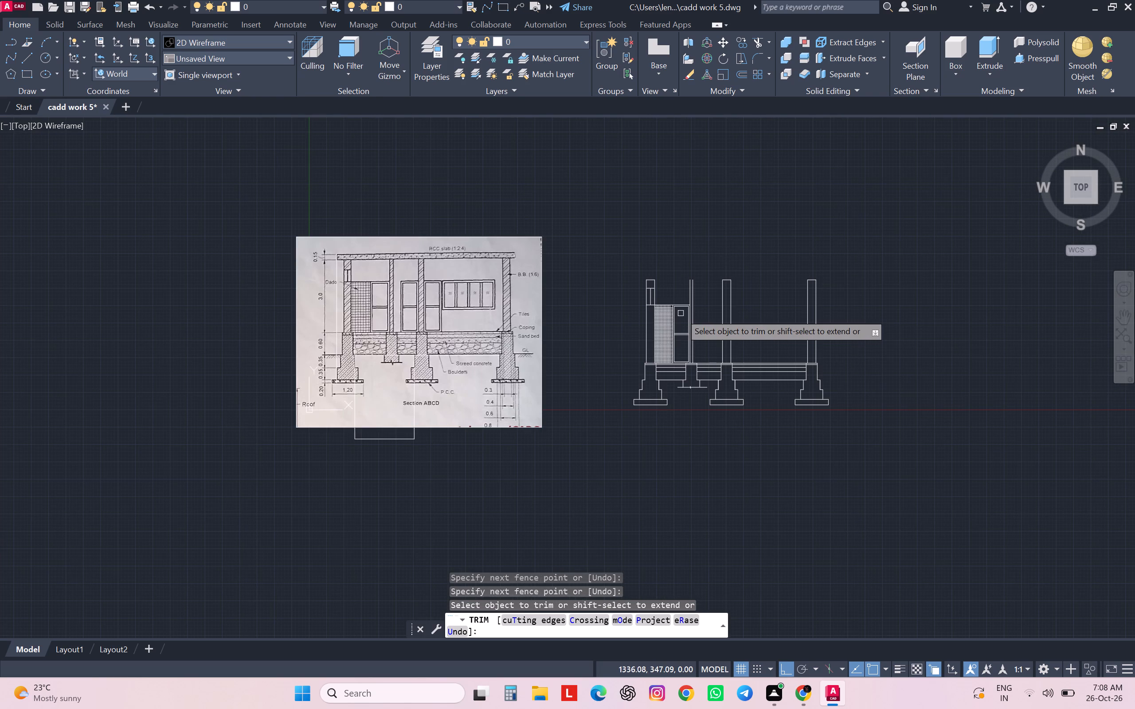
key(Escape)
key(Escape)
key(Escape)
key(Escape)
Complete the dado grid by offsetting its topmost horizontal line upward and its last vertical line toward the door, each by 5 cm.
scroll(681, 310, up, 3)
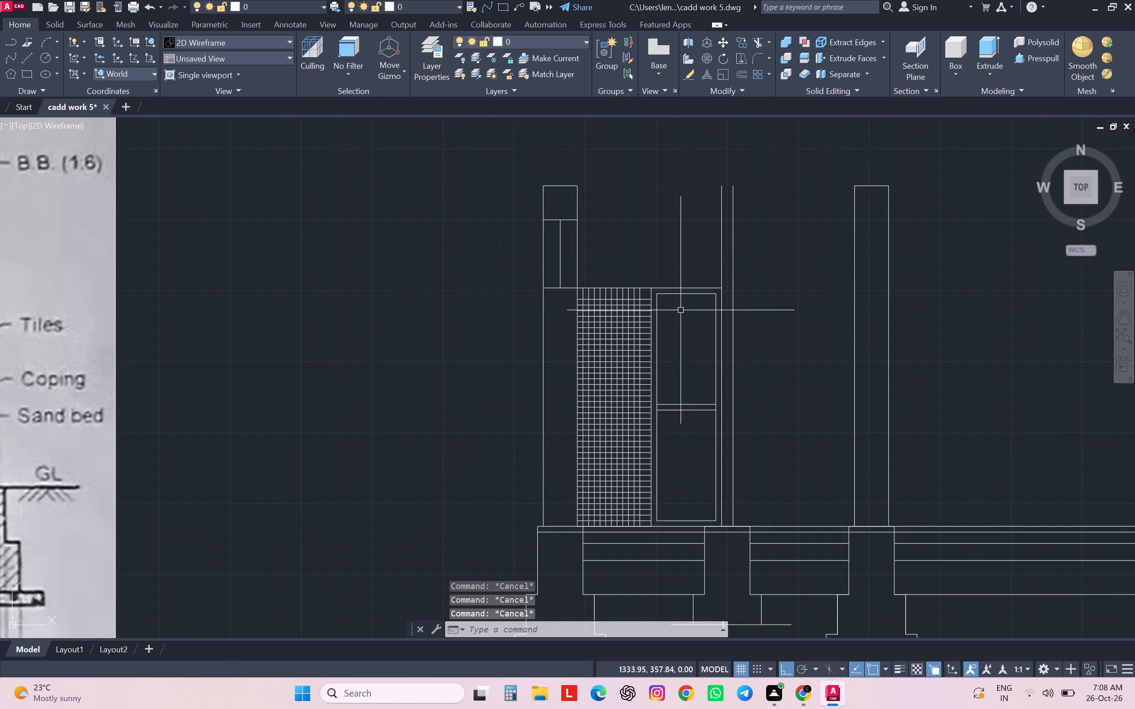
key(o)
key(Return)
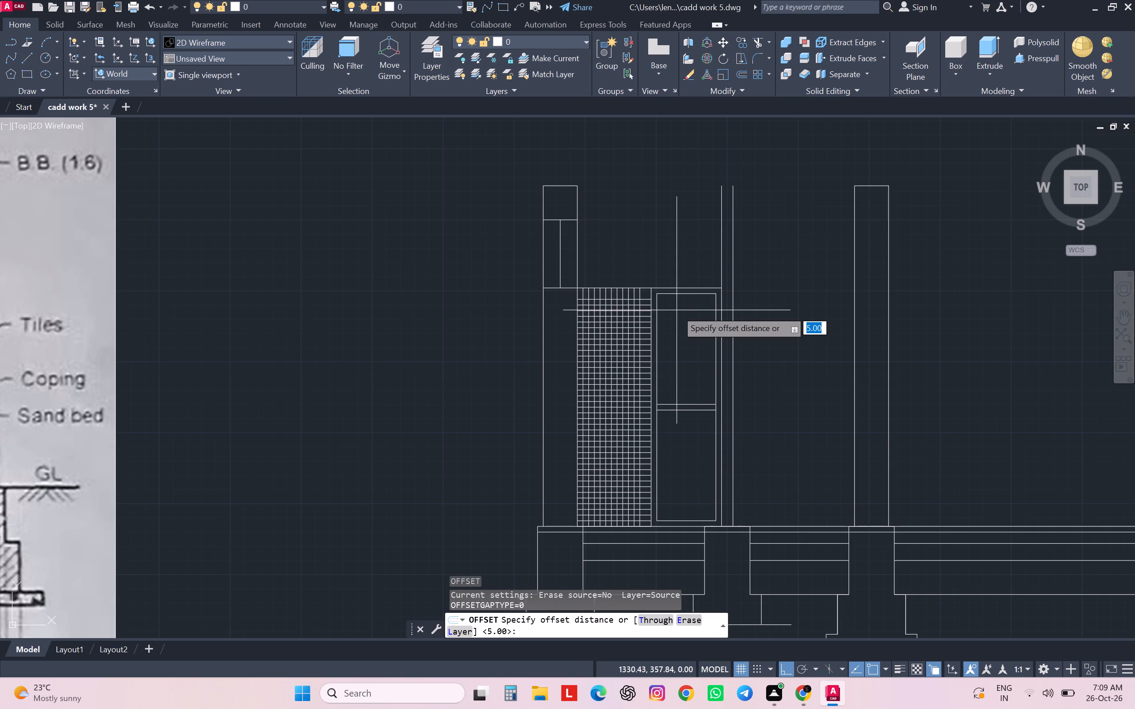
key(Return)
scroll(652, 276, up, 2)
click(633, 335)
click(638, 290)
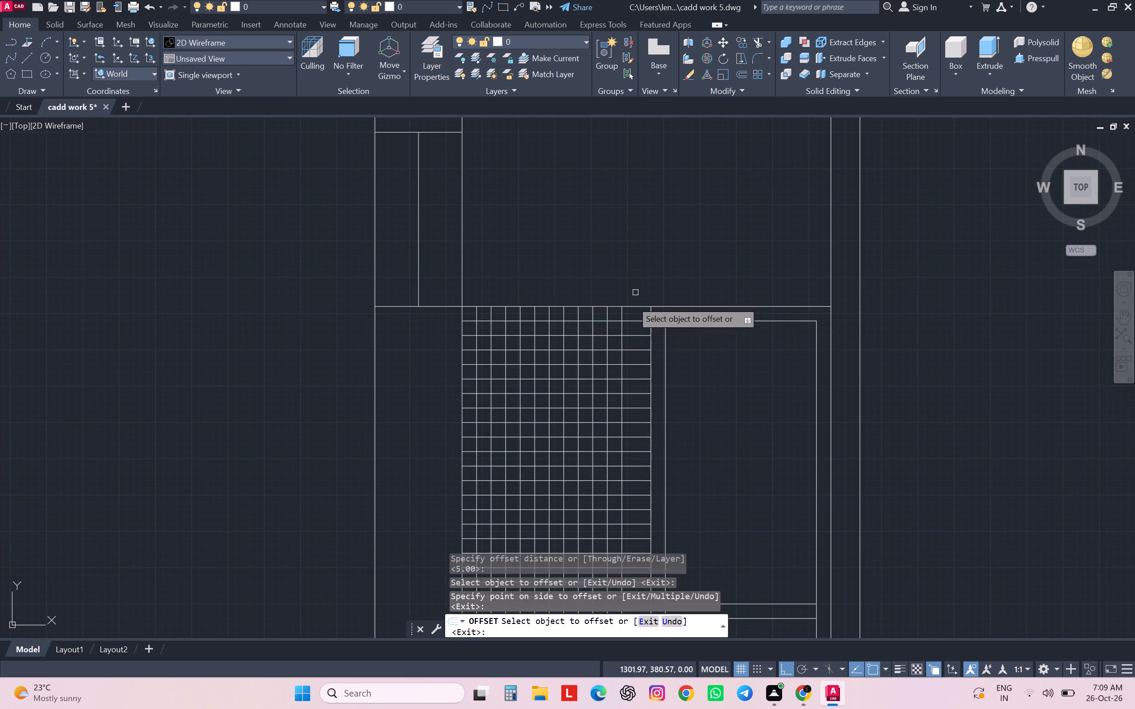
click(623, 328)
click(678, 308)
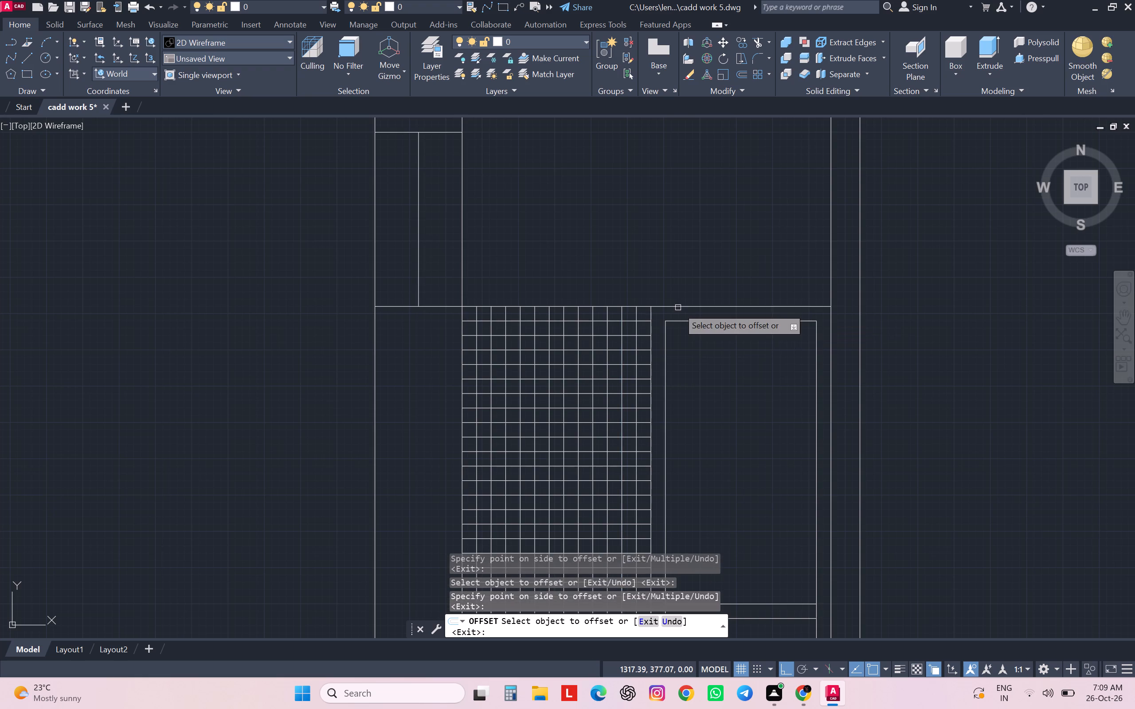
scroll(701, 259, down, 2)
key(Escape)
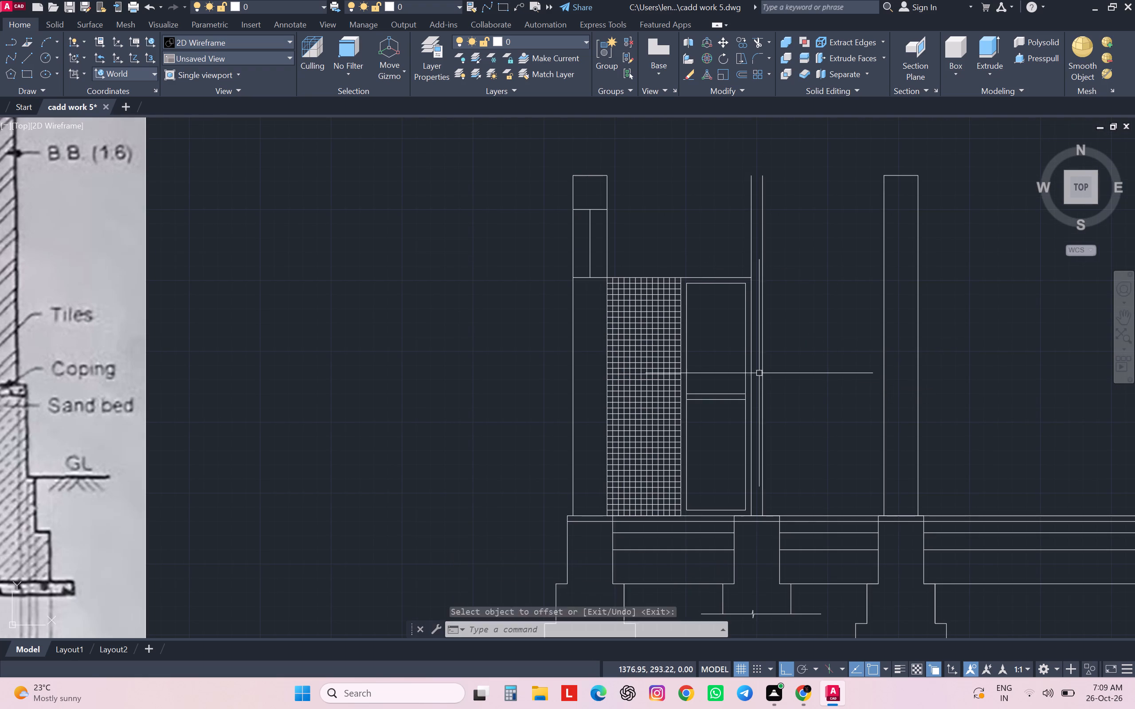
key(Escape)
key(Escape)
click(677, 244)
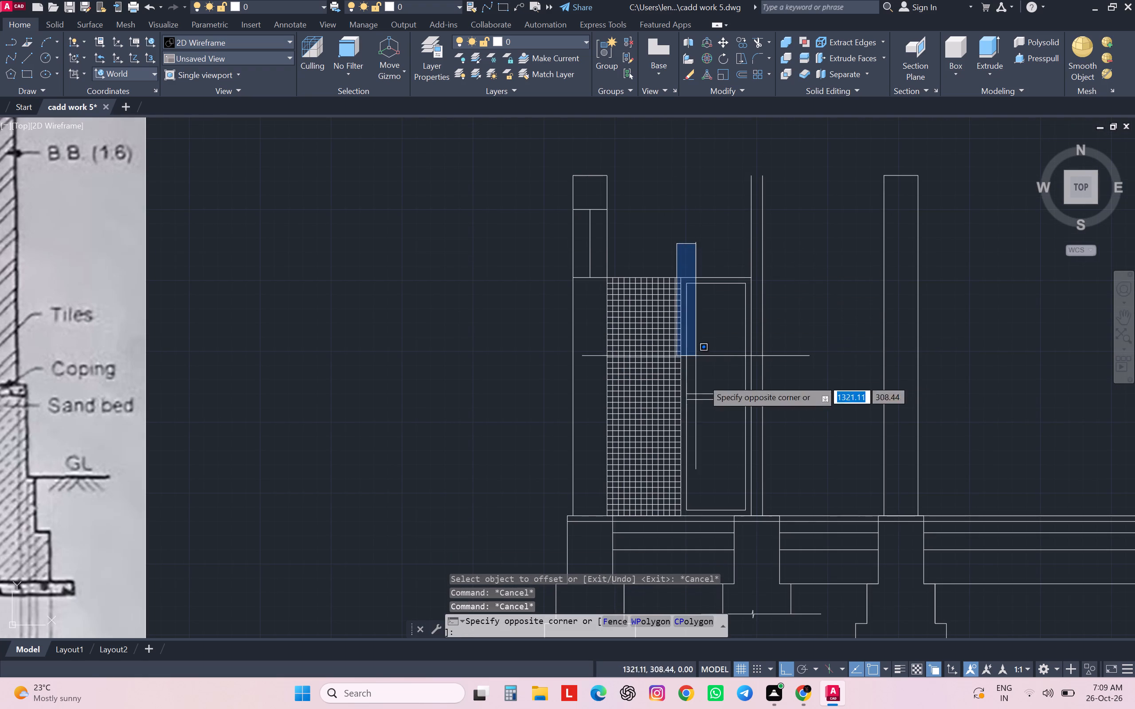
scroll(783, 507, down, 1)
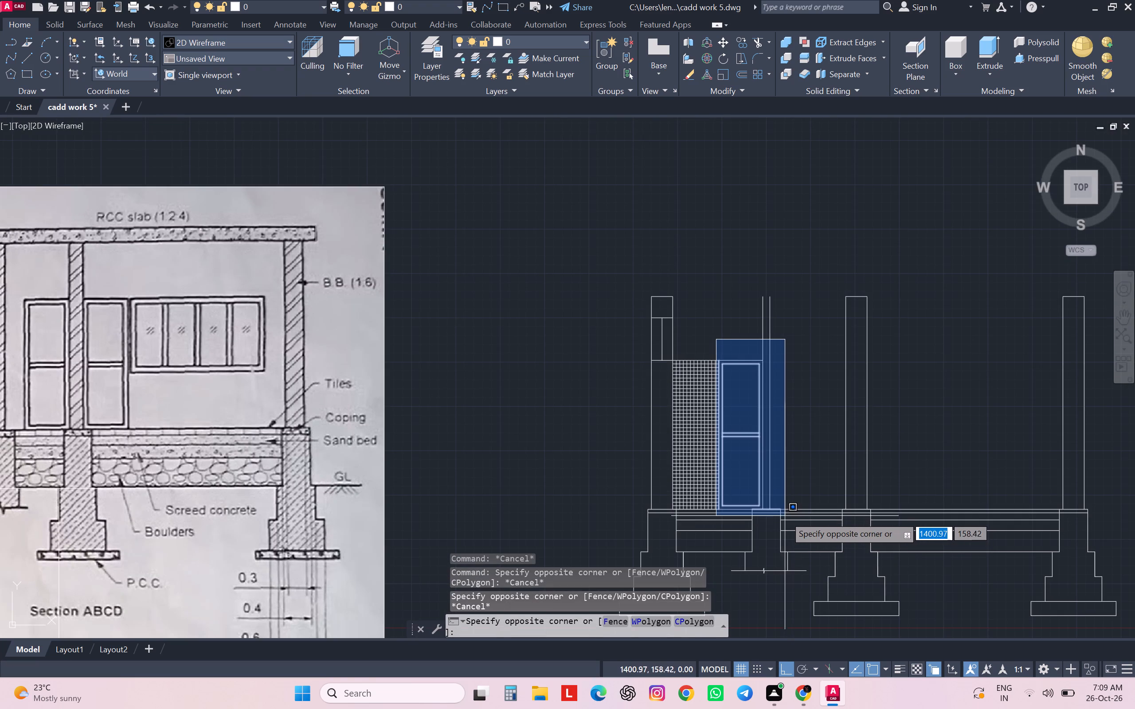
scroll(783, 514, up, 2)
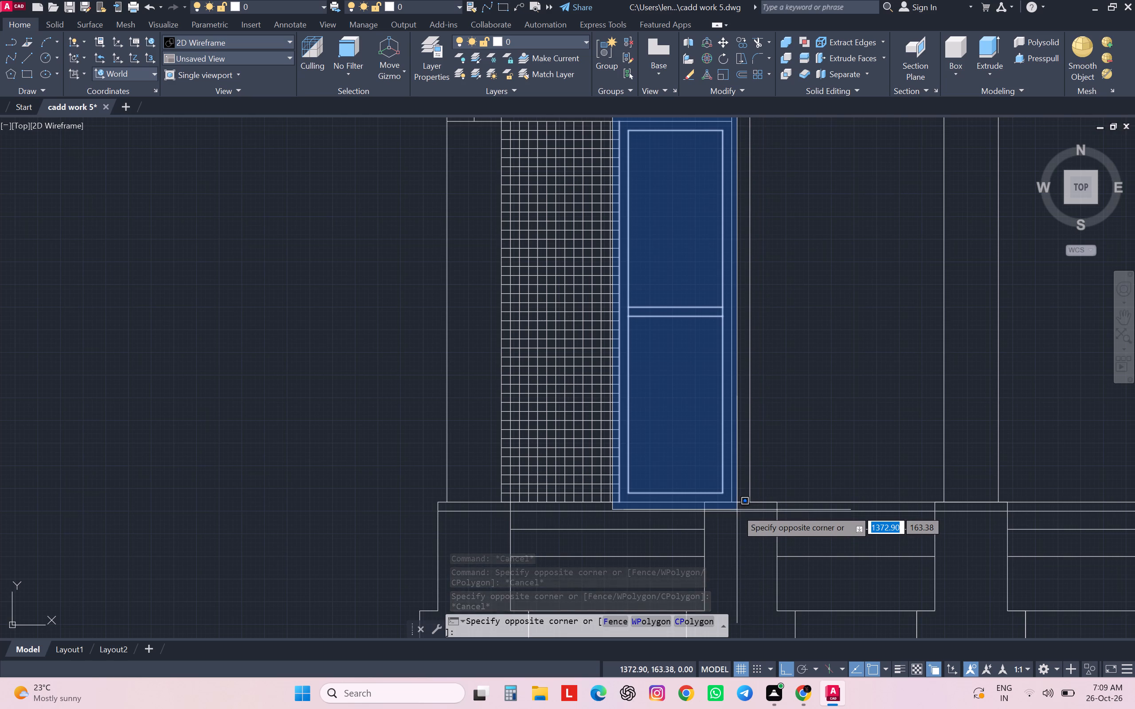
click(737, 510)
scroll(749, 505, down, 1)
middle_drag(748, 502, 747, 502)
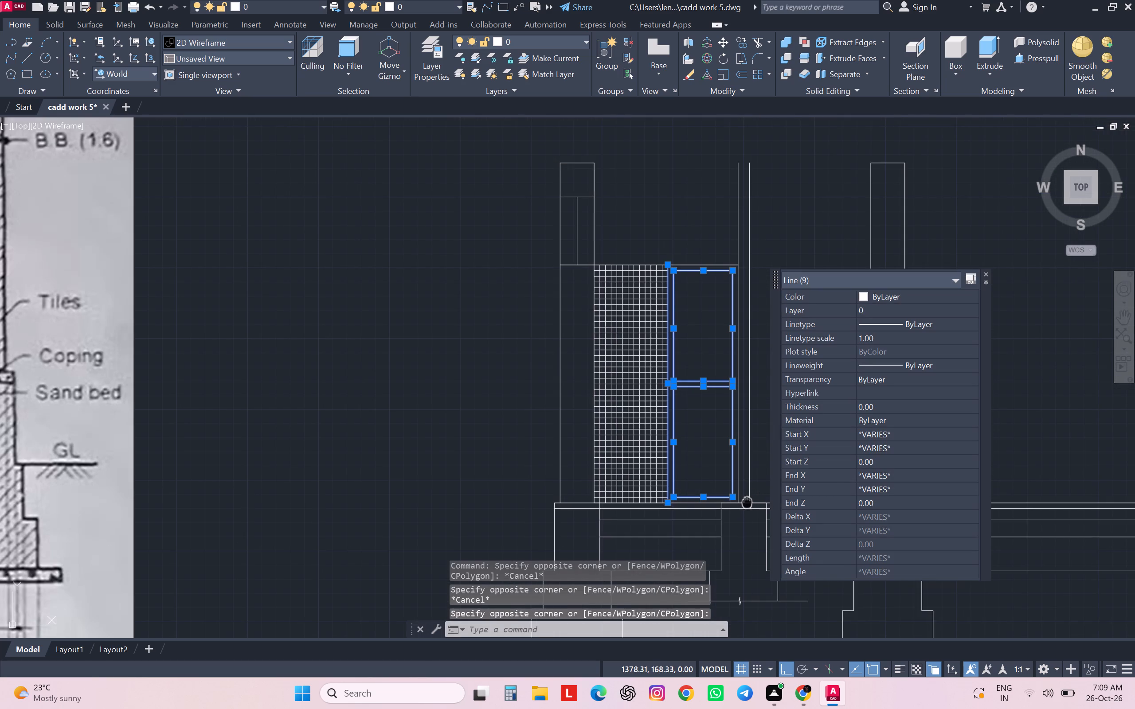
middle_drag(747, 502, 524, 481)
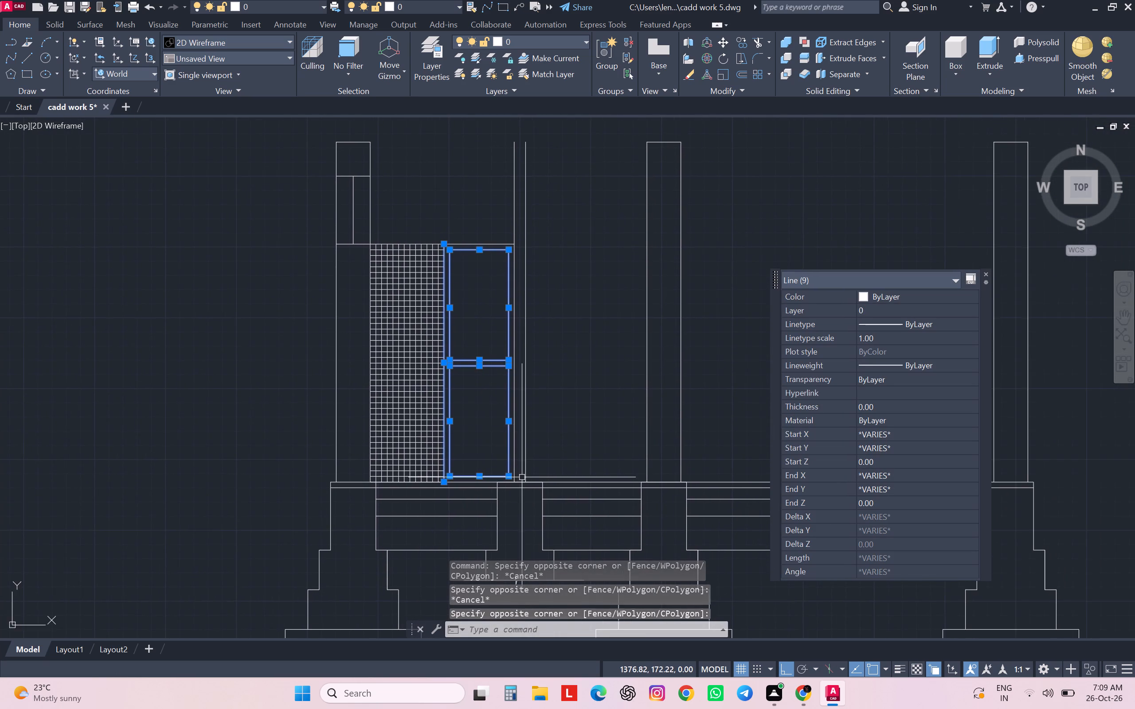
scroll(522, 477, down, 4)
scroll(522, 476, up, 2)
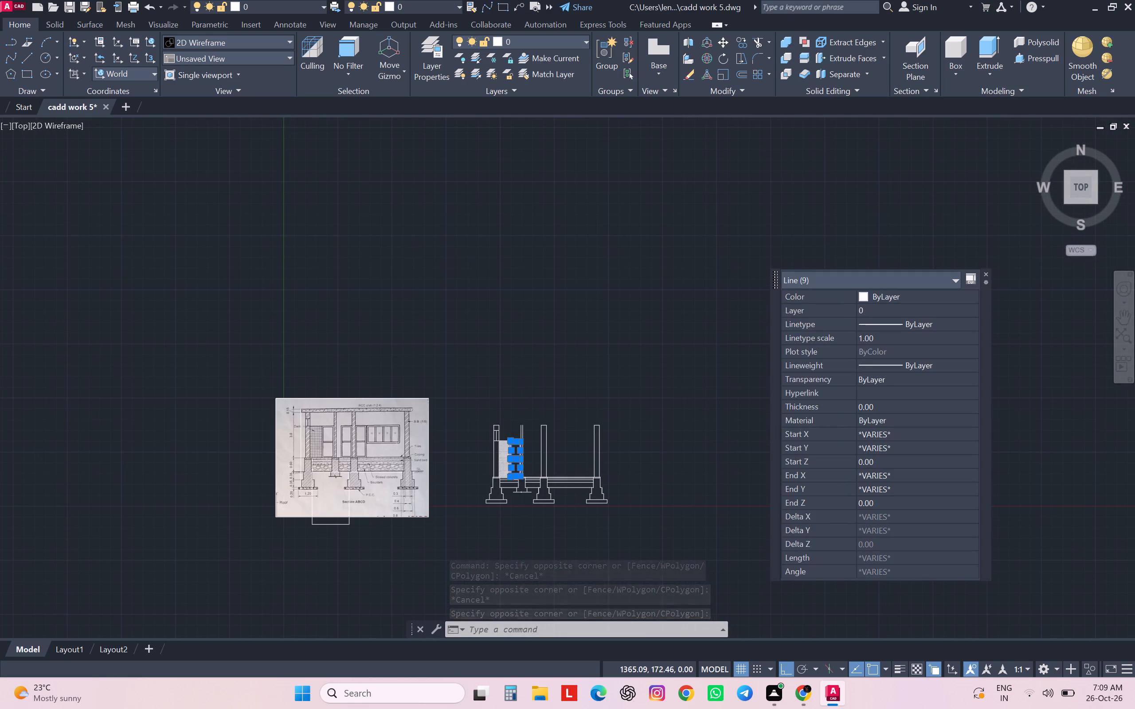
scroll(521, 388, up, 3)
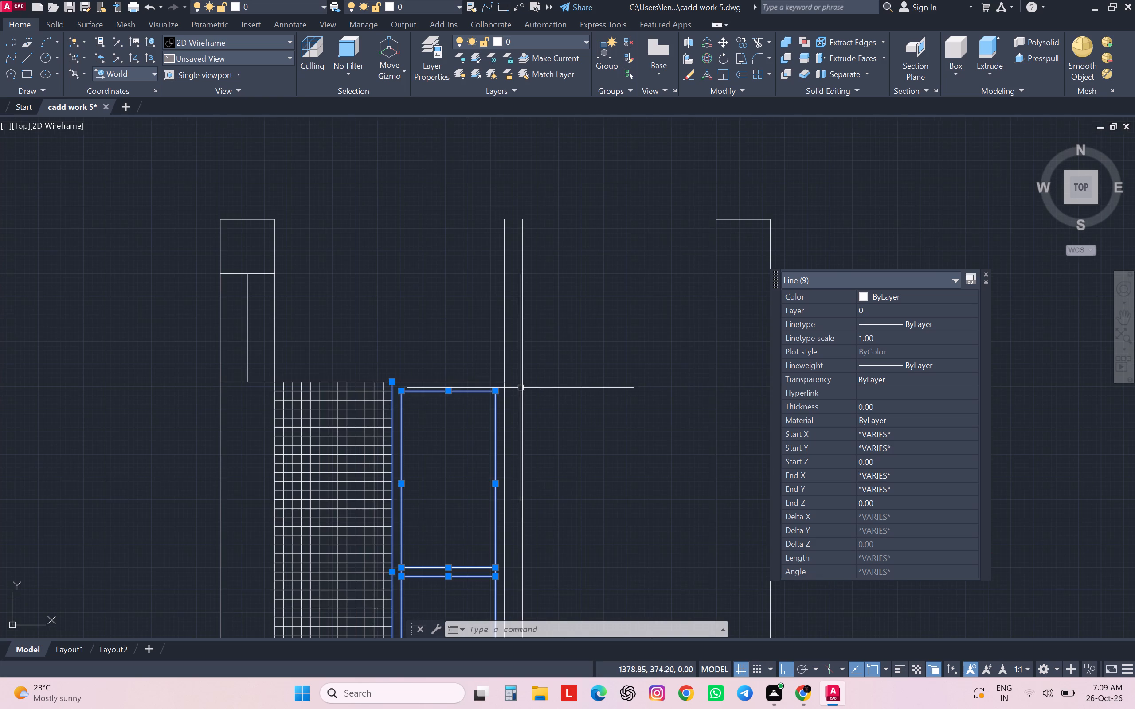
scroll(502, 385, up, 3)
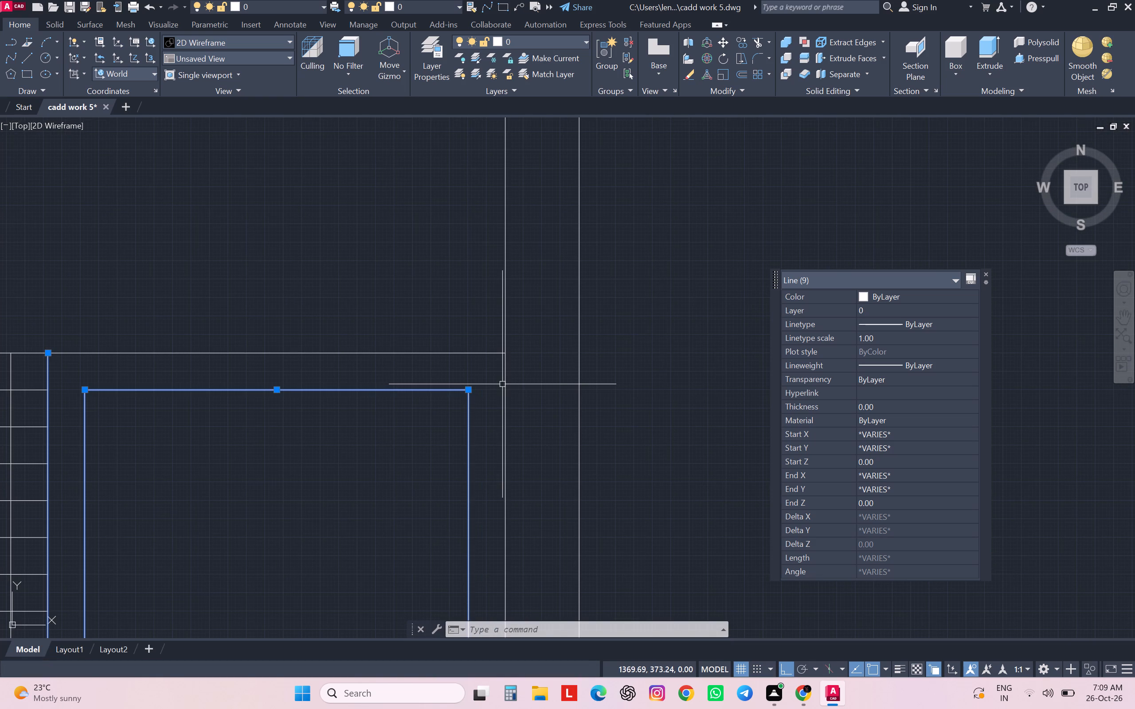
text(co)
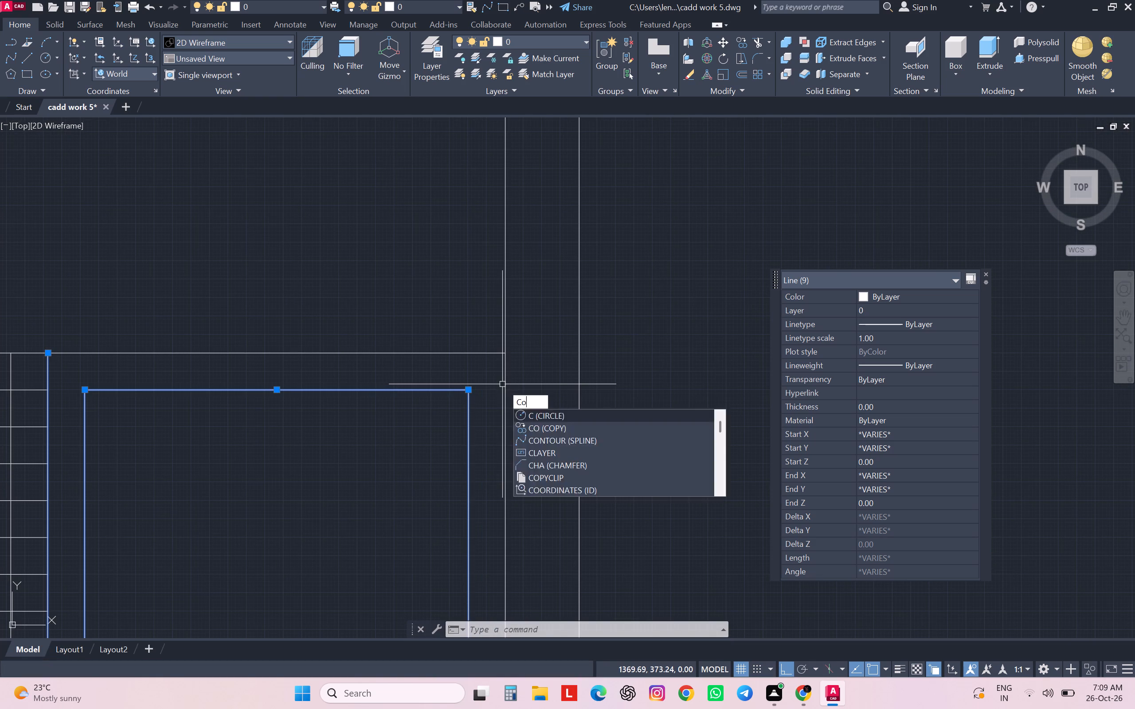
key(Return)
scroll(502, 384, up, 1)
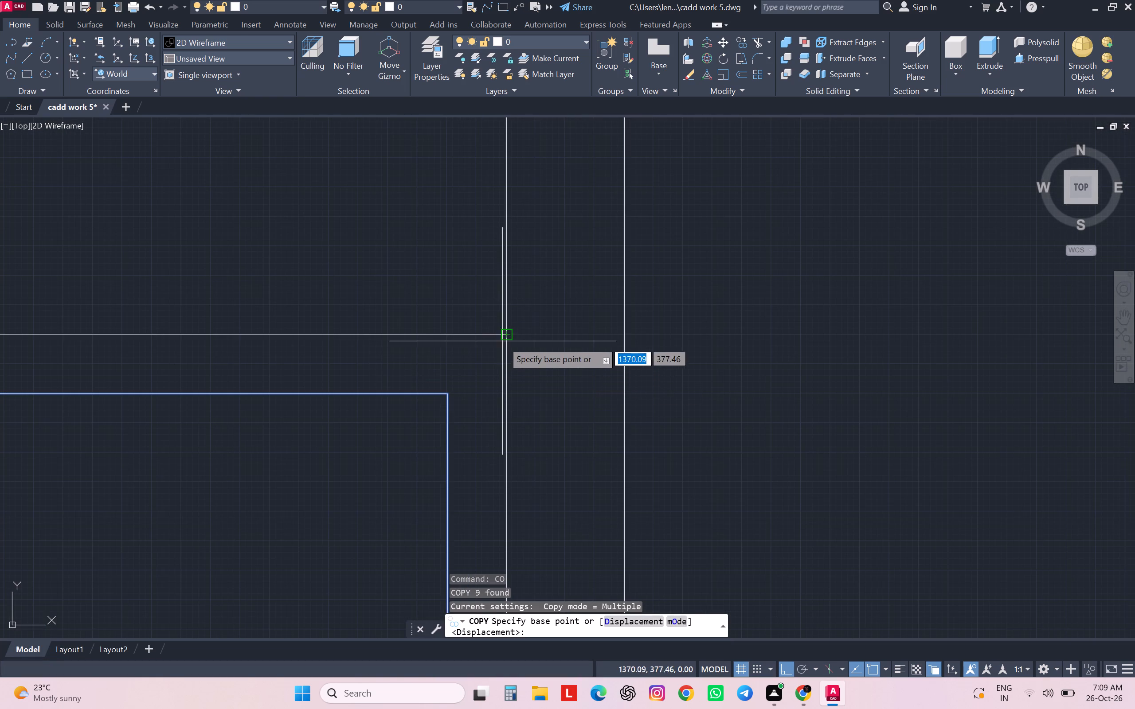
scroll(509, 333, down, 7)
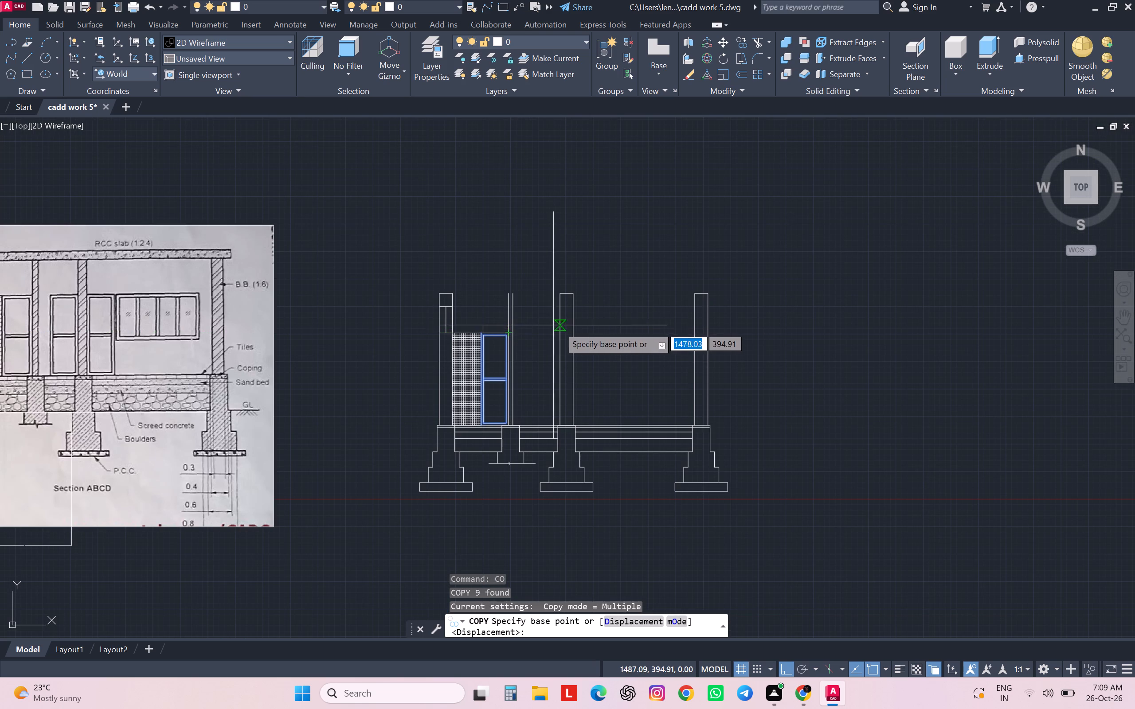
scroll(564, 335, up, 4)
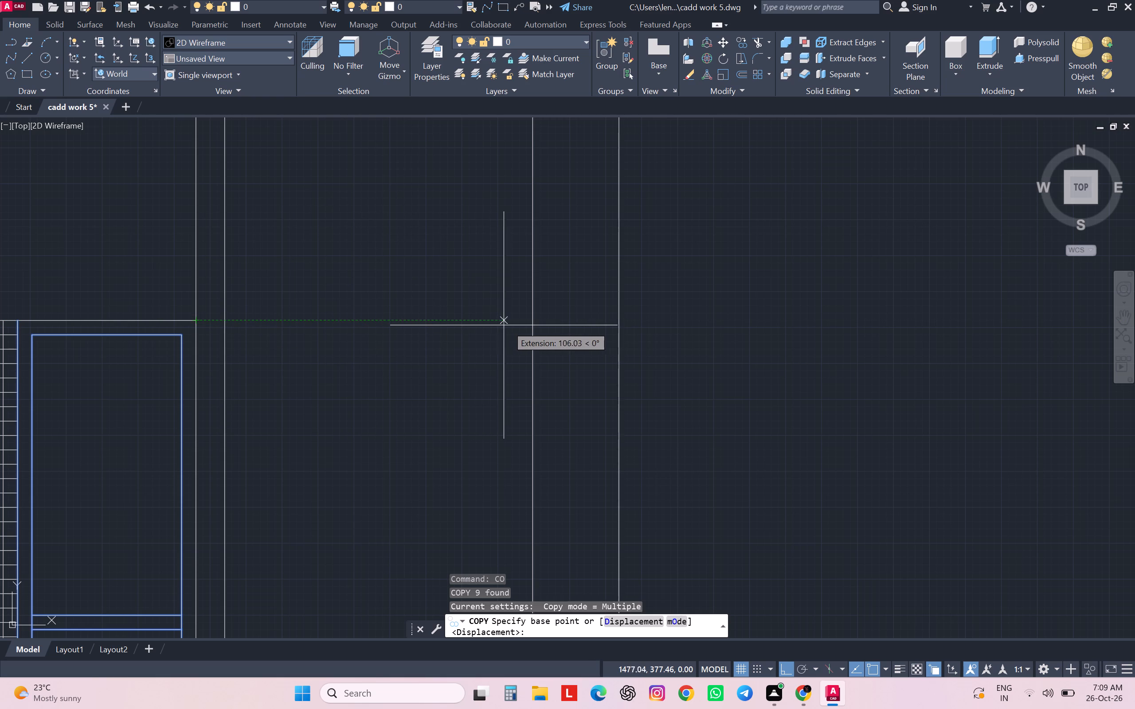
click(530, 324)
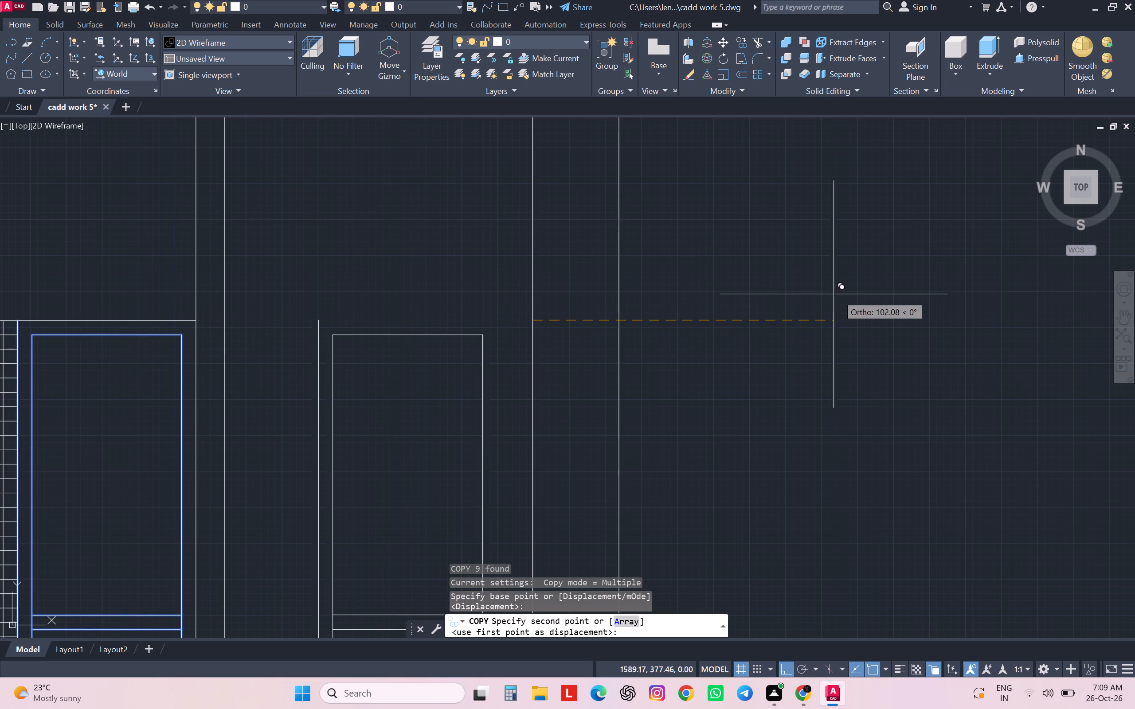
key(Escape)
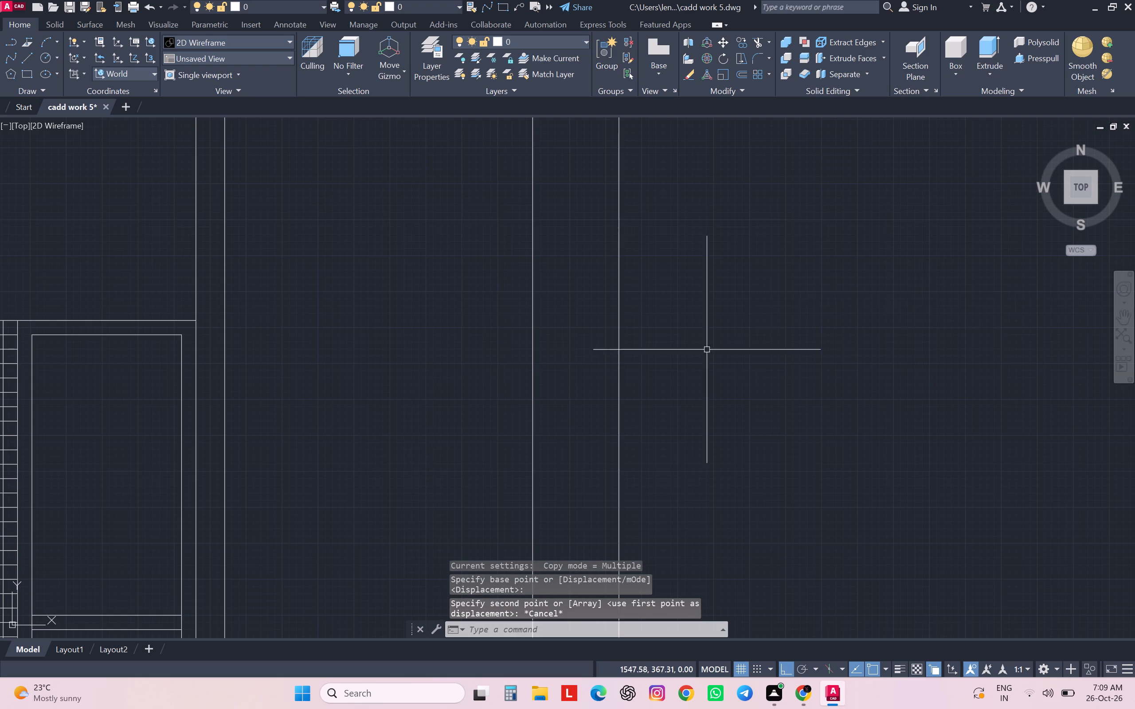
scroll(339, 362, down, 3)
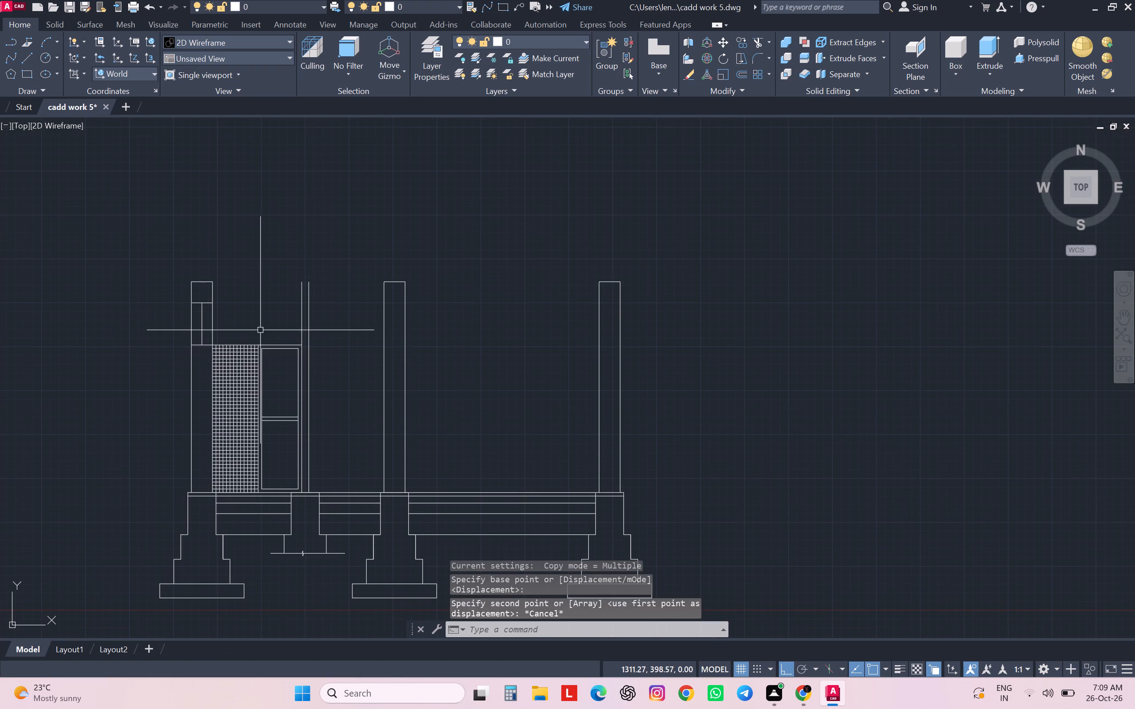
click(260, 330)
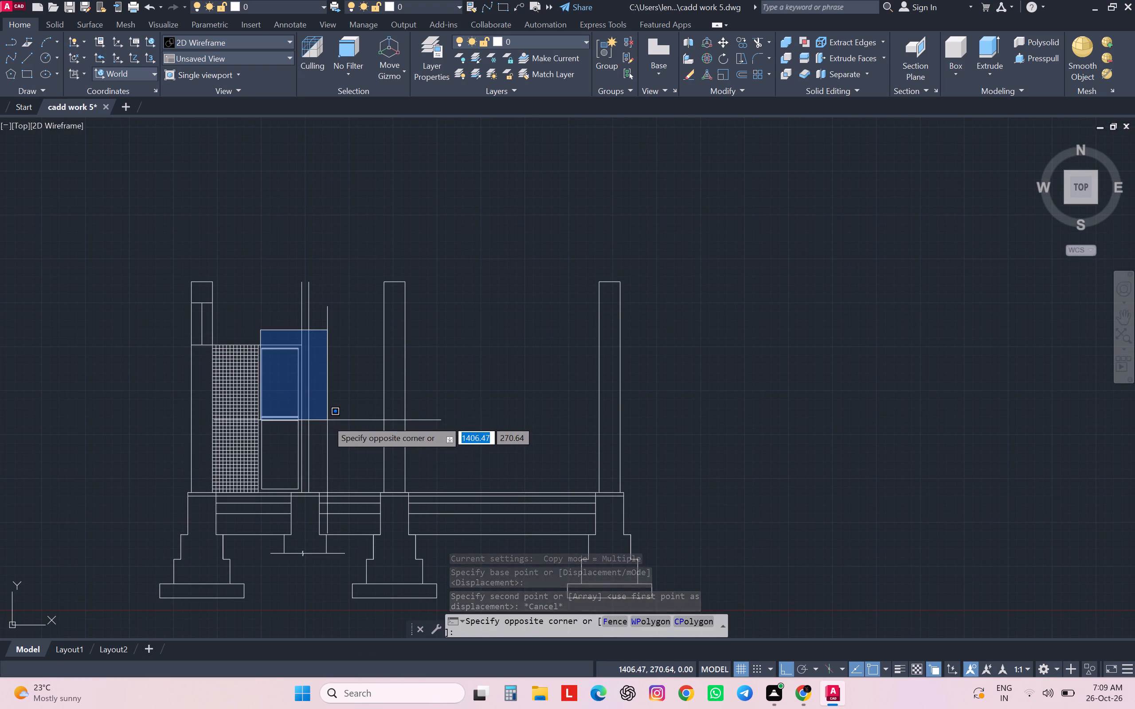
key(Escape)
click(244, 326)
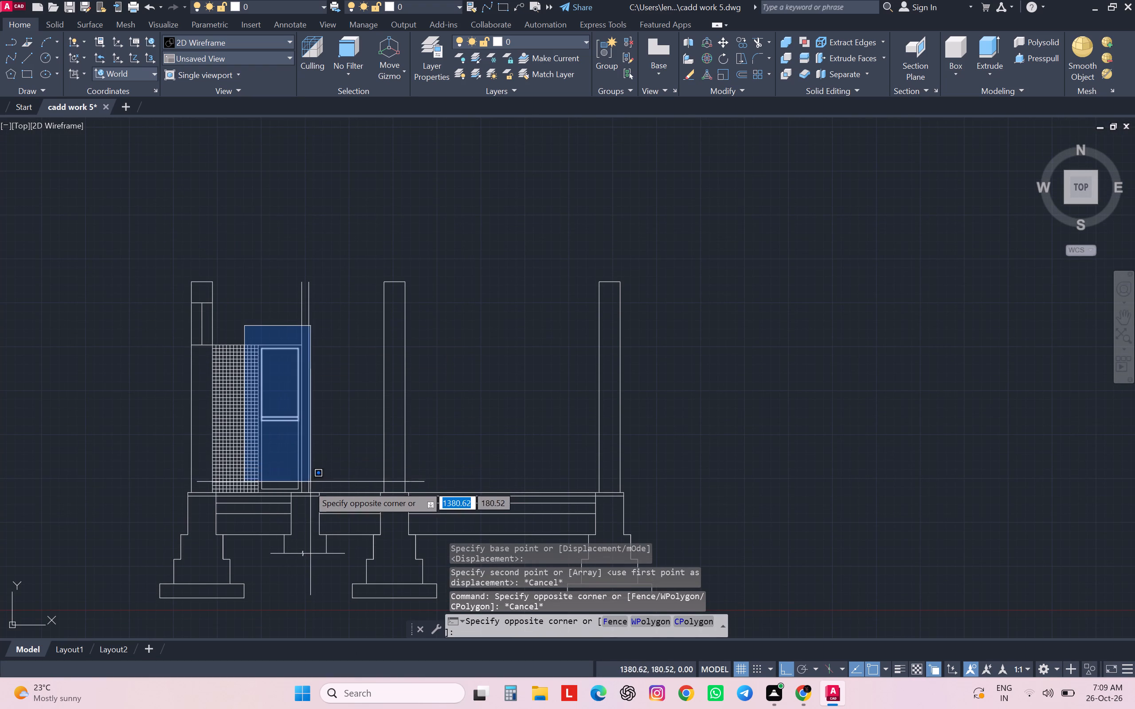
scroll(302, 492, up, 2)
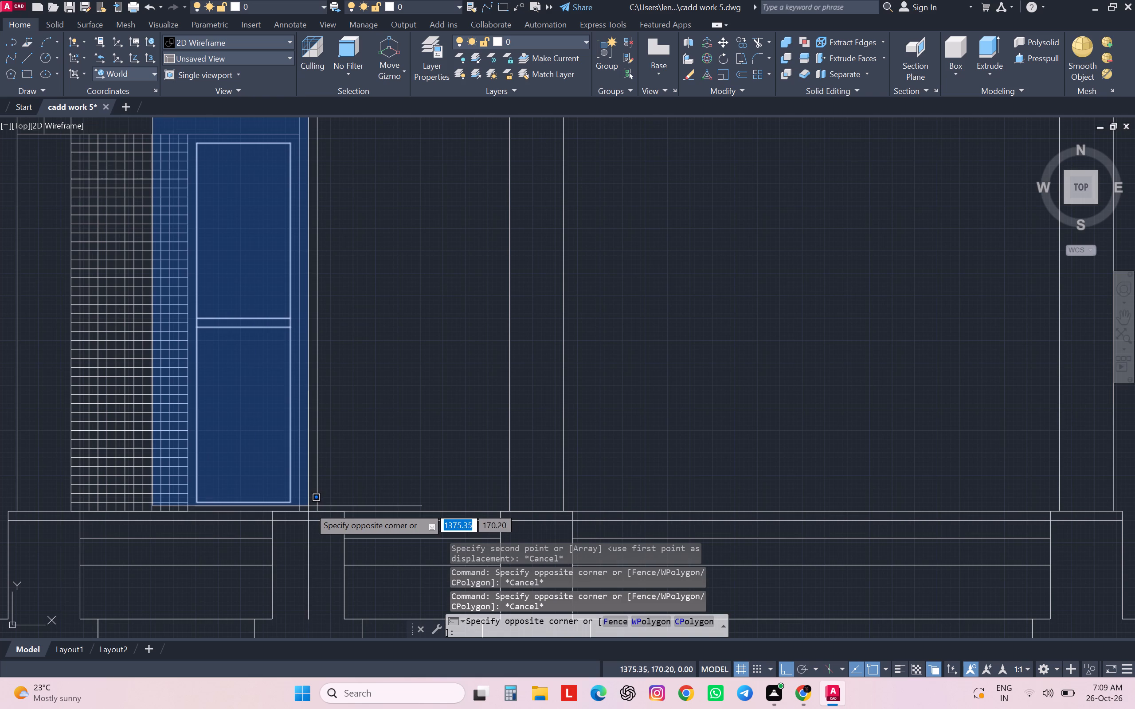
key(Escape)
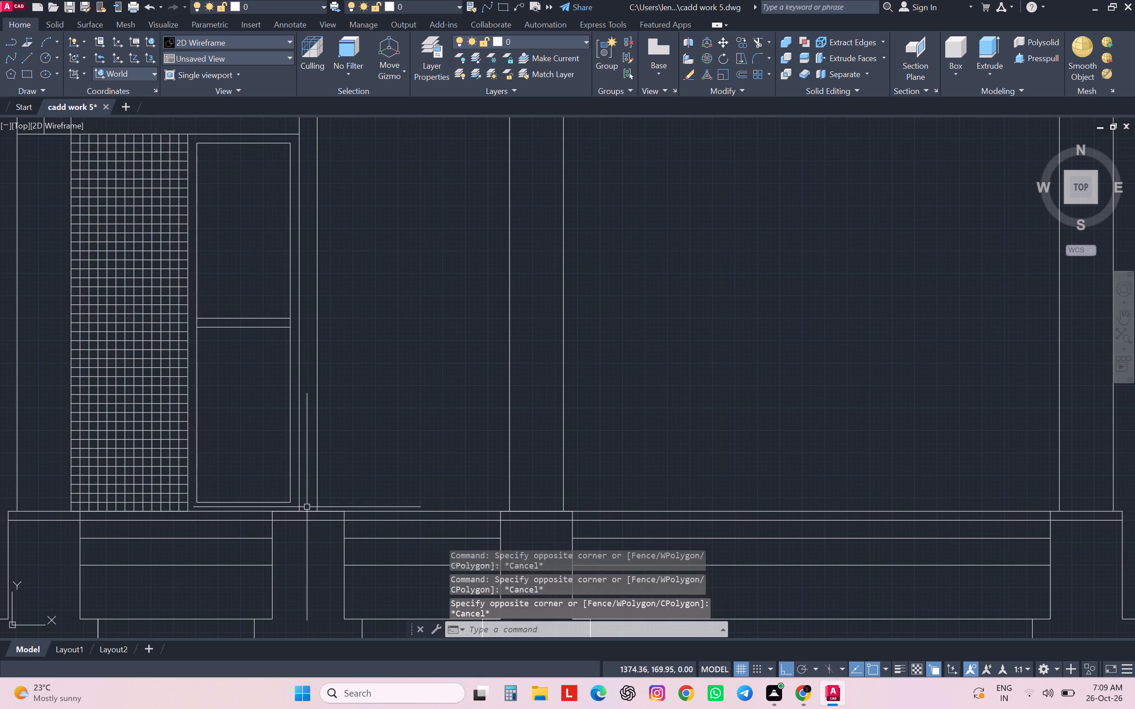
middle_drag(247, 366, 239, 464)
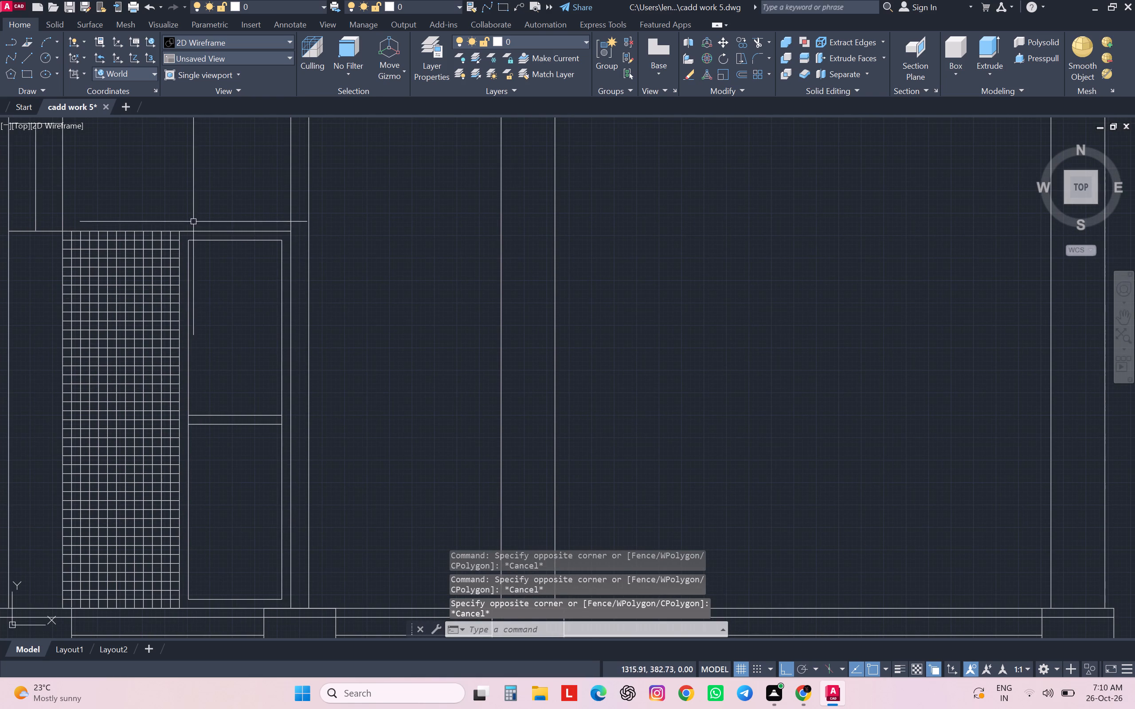
Copy the framed door beside the tiled dado, from its head corner at the second wall to the third wall's near face.
scroll(170, 223, down, 1)
scroll(170, 223, up, 3)
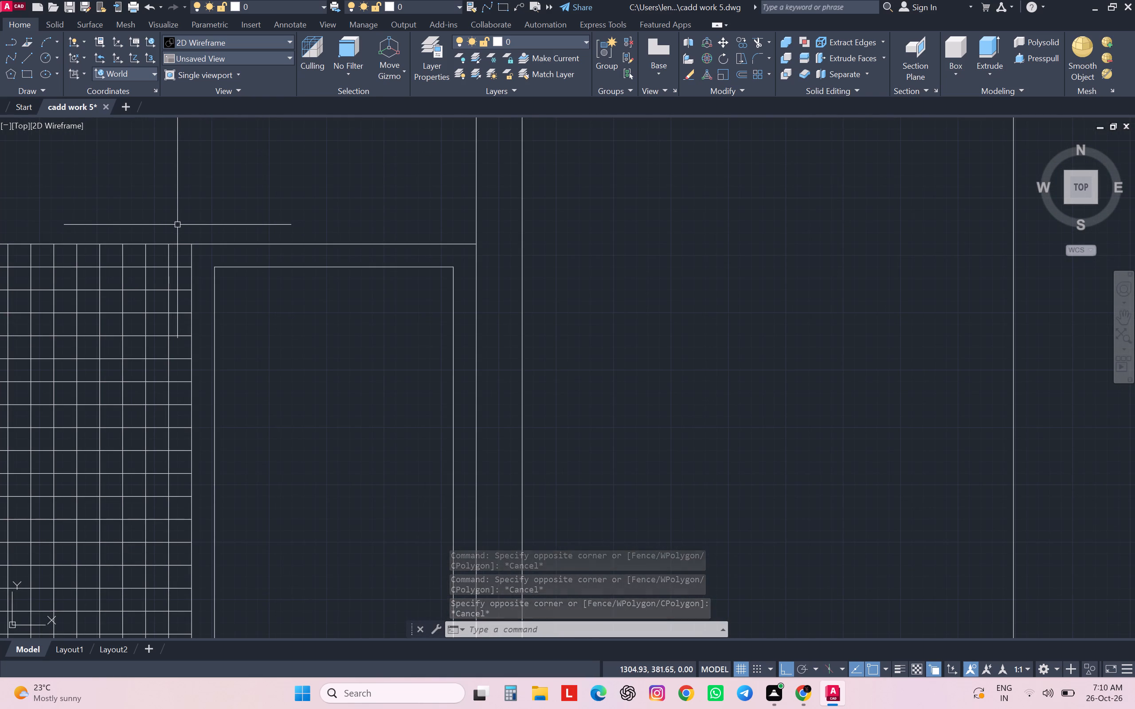
scroll(177, 225, down, 4)
scroll(189, 224, up, 3)
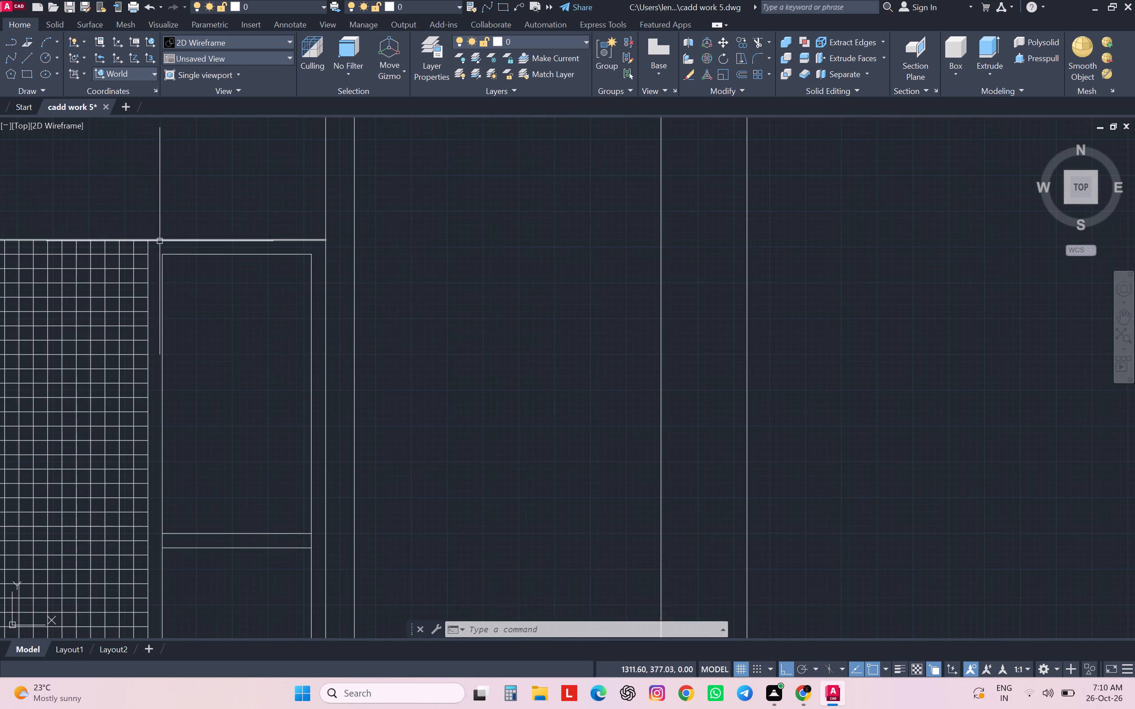
click(143, 231)
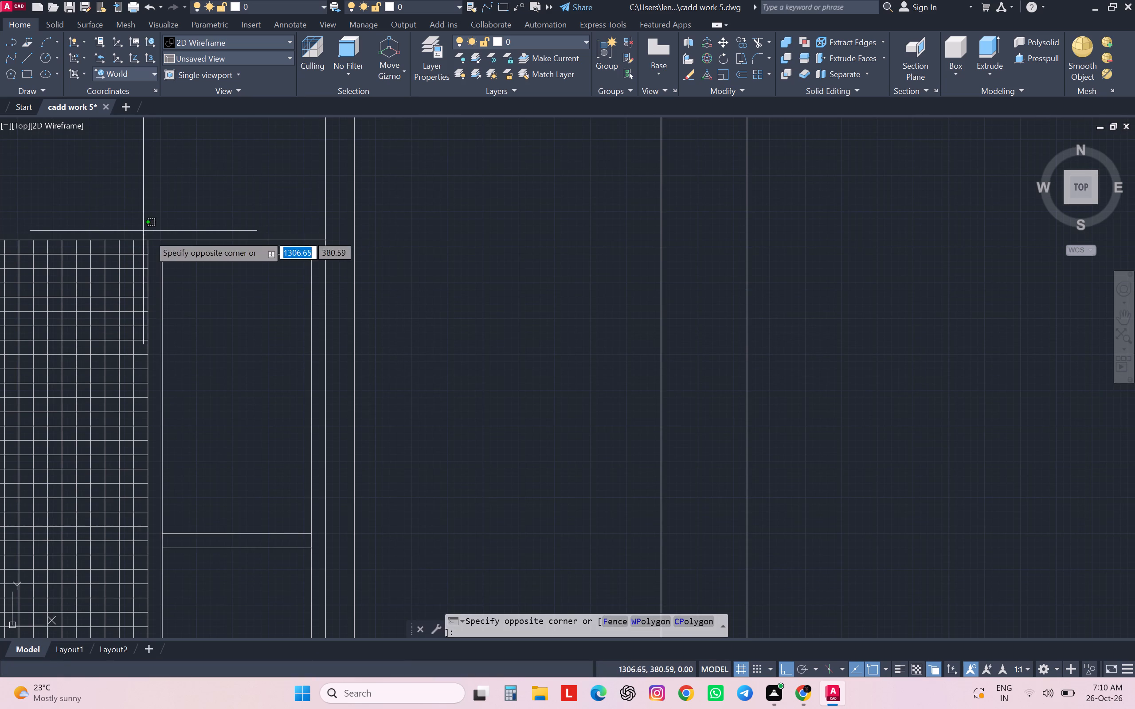
scroll(210, 326, down, 1)
scroll(236, 372, down, 2)
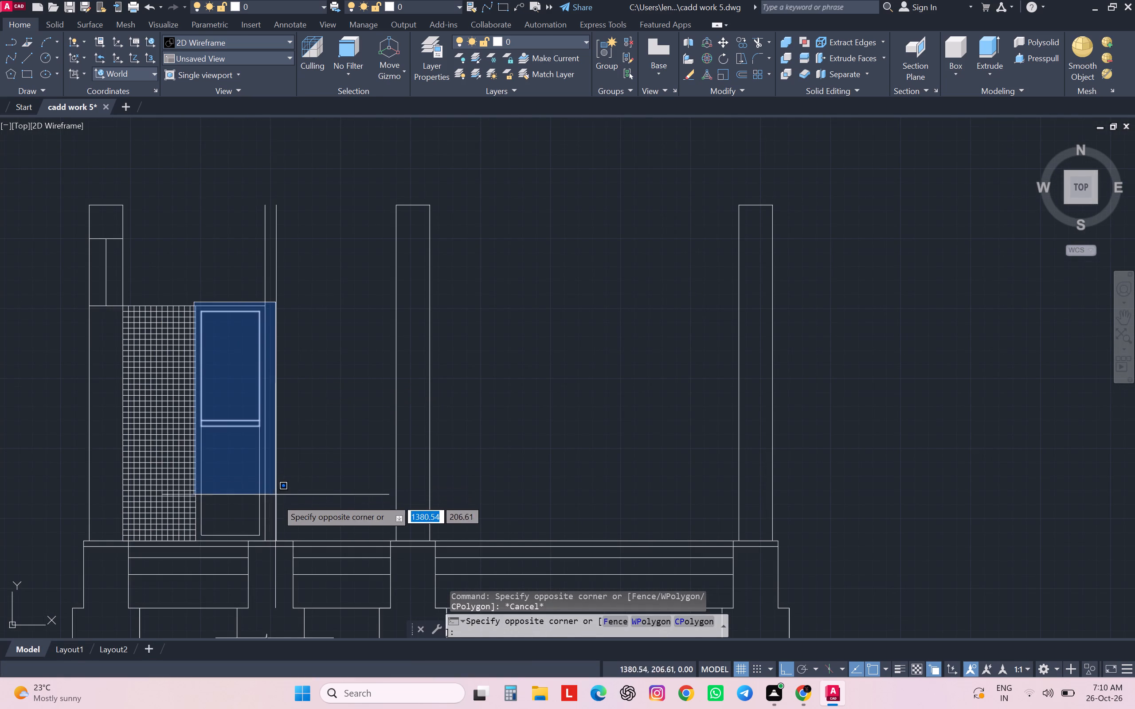
click(271, 545)
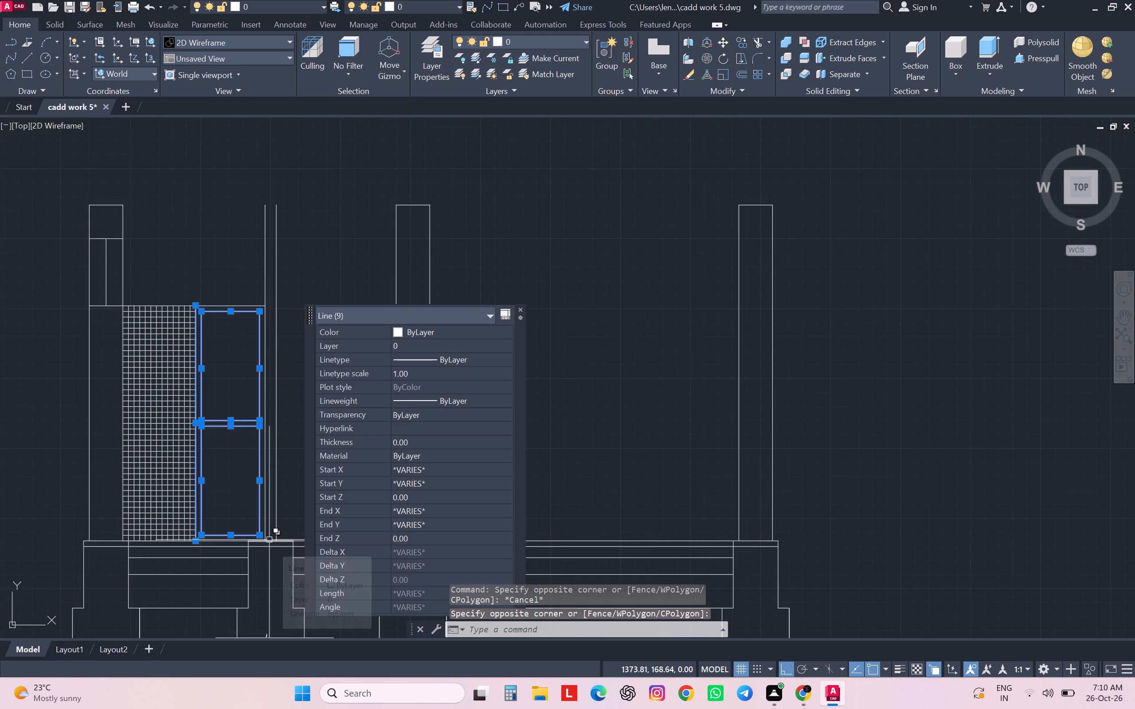
key(c)
key(o)
key(Return)
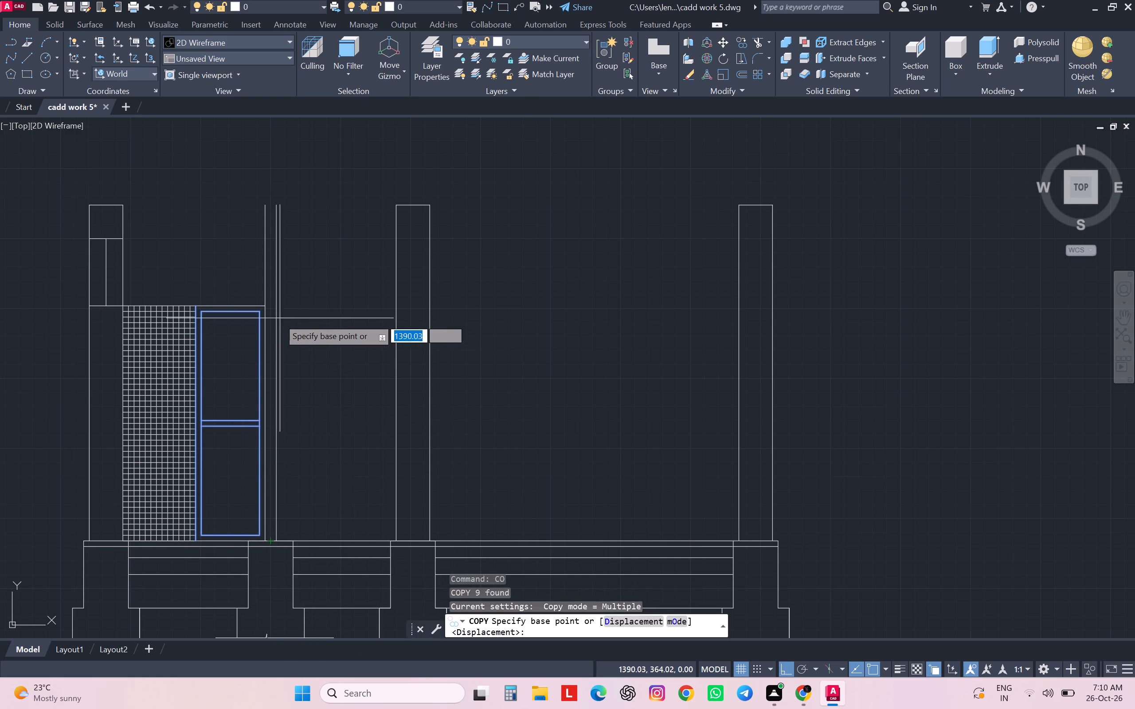
click(265, 305)
scroll(265, 305, down, 1)
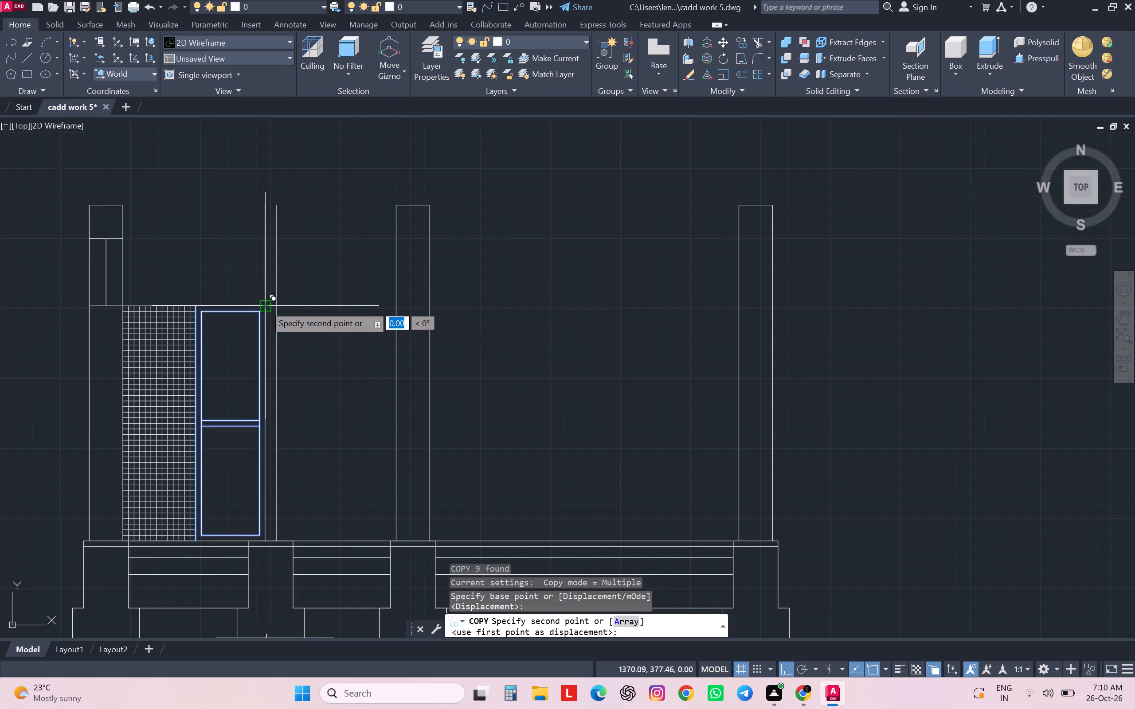
scroll(265, 305, down, 3)
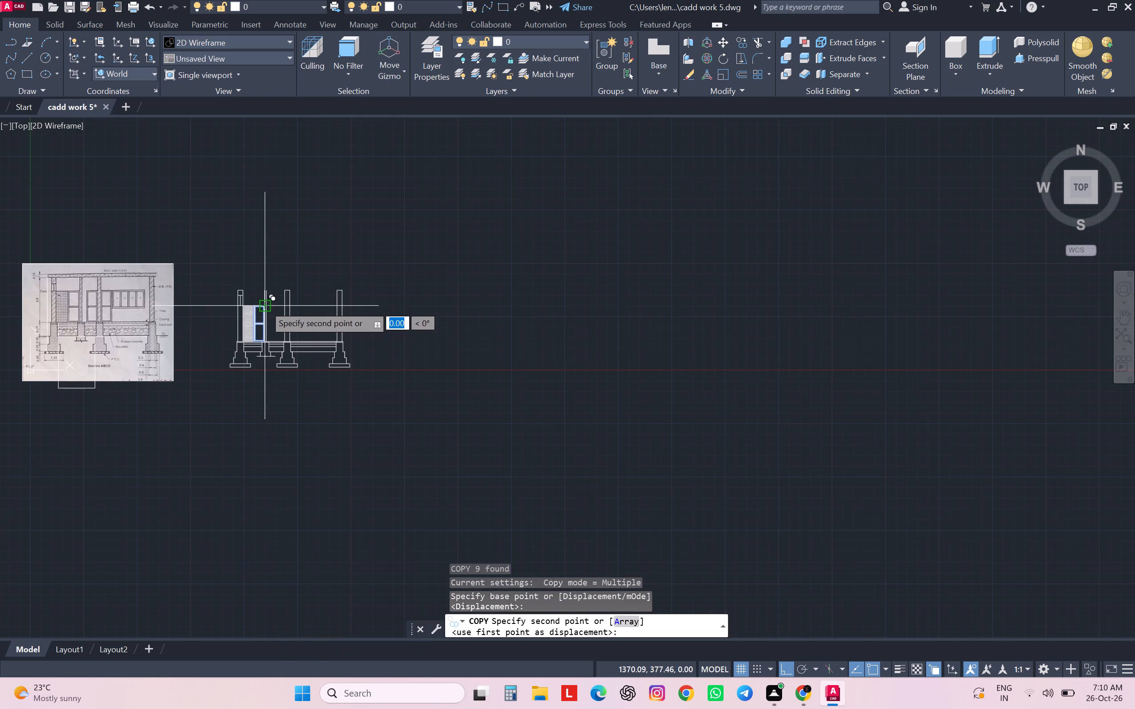
scroll(285, 307, up, 5)
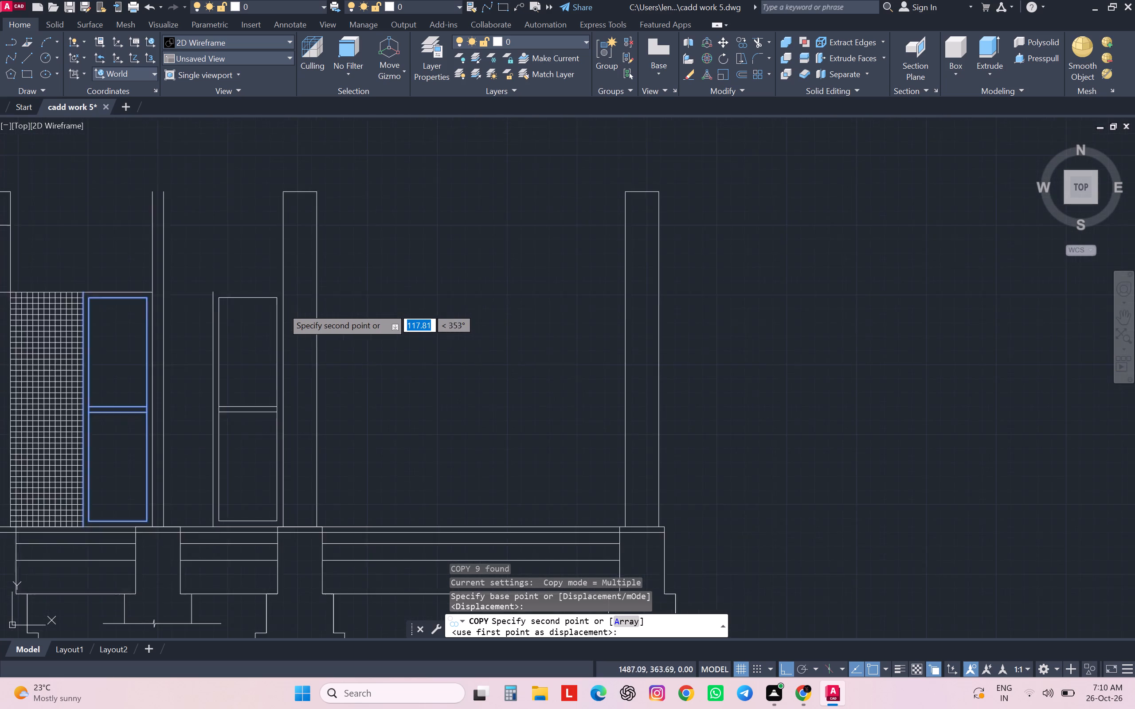
click(284, 286)
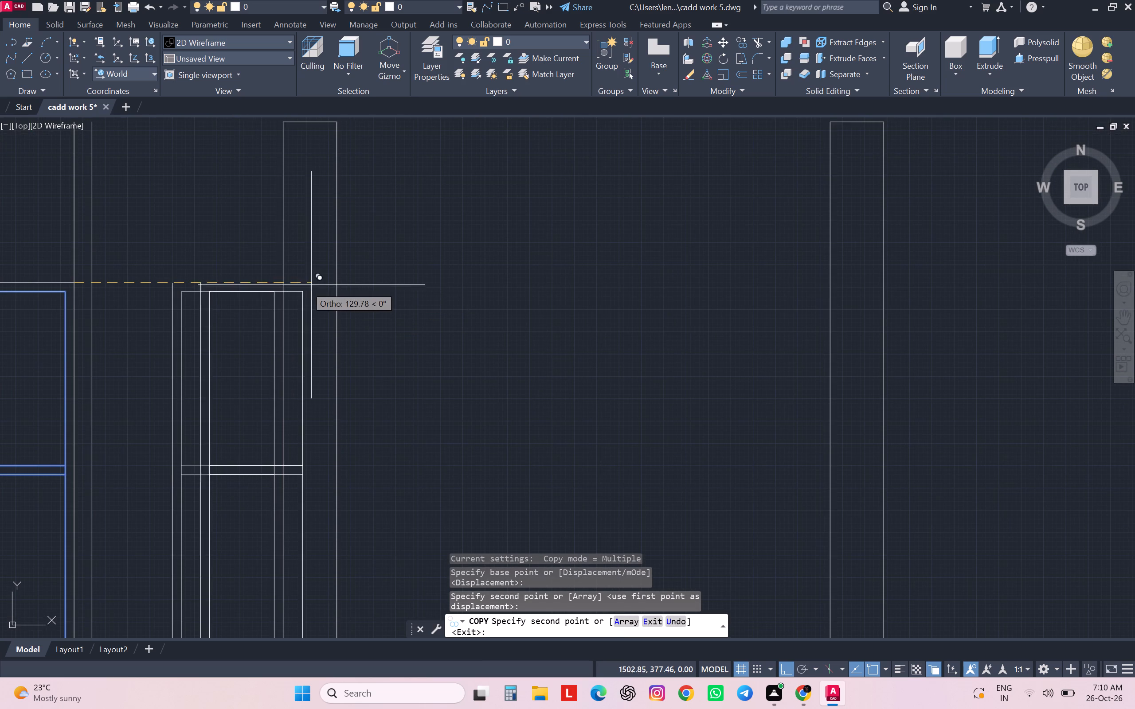
Place another copy of the door in the bay beyond the third wall, about 260 cm horizontally from the original.
scroll(395, 296, down, 5)
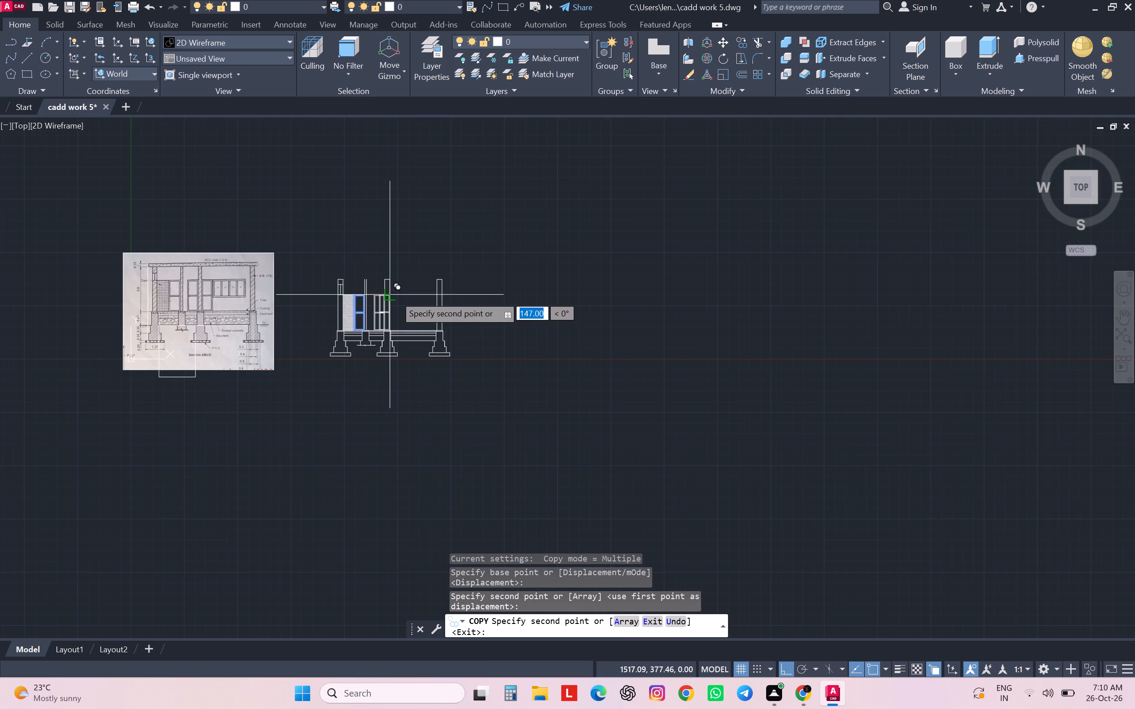
scroll(394, 296, up, 2)
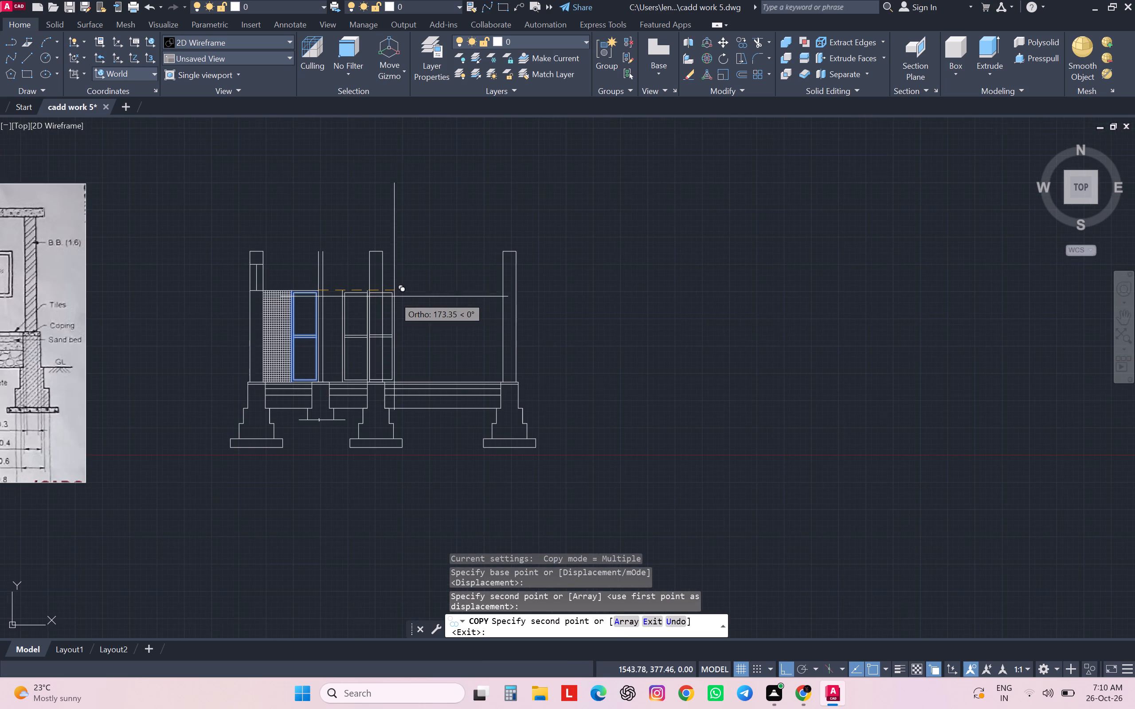
click(432, 286)
key(Escape)
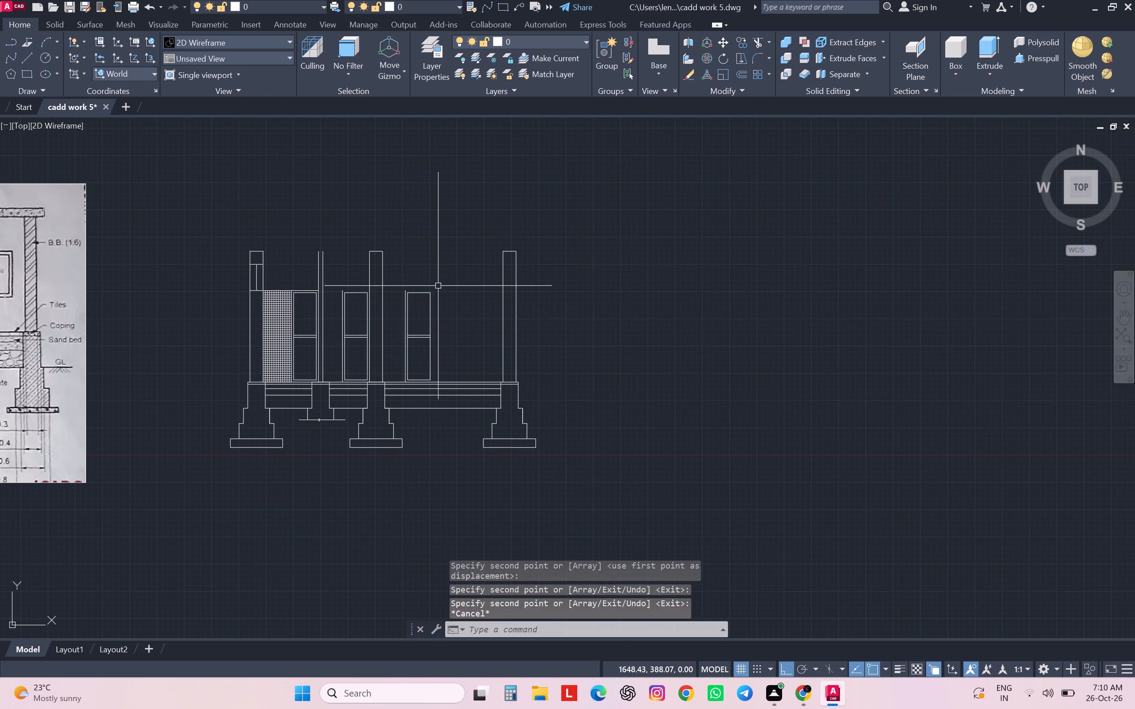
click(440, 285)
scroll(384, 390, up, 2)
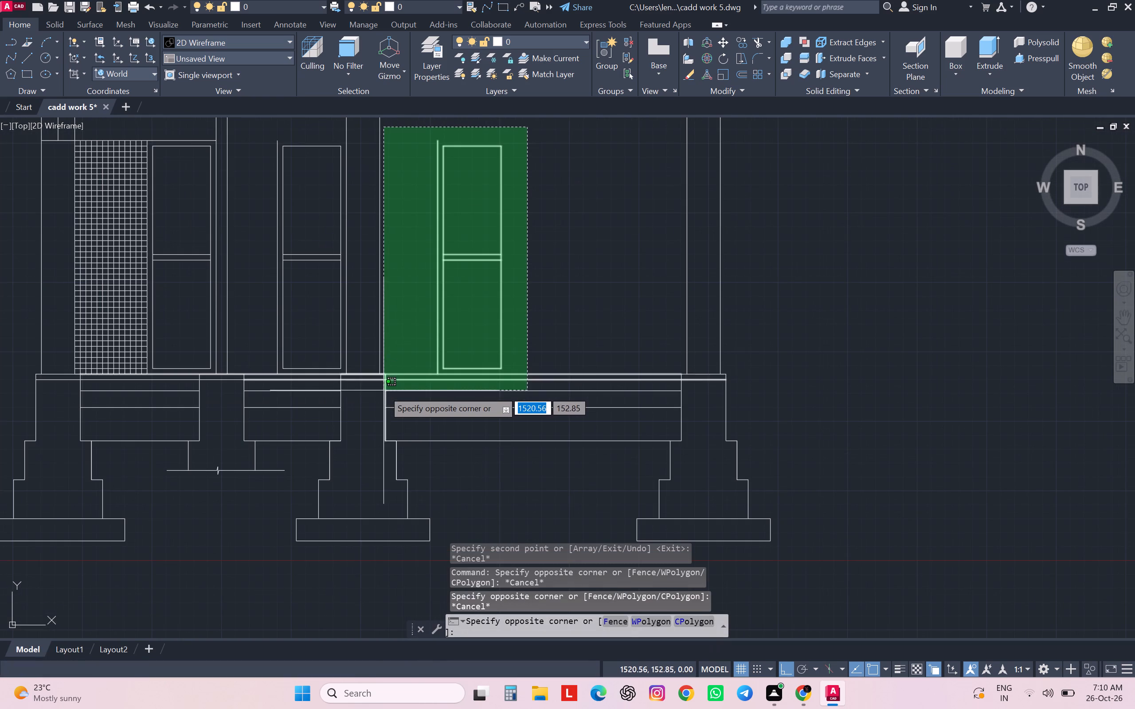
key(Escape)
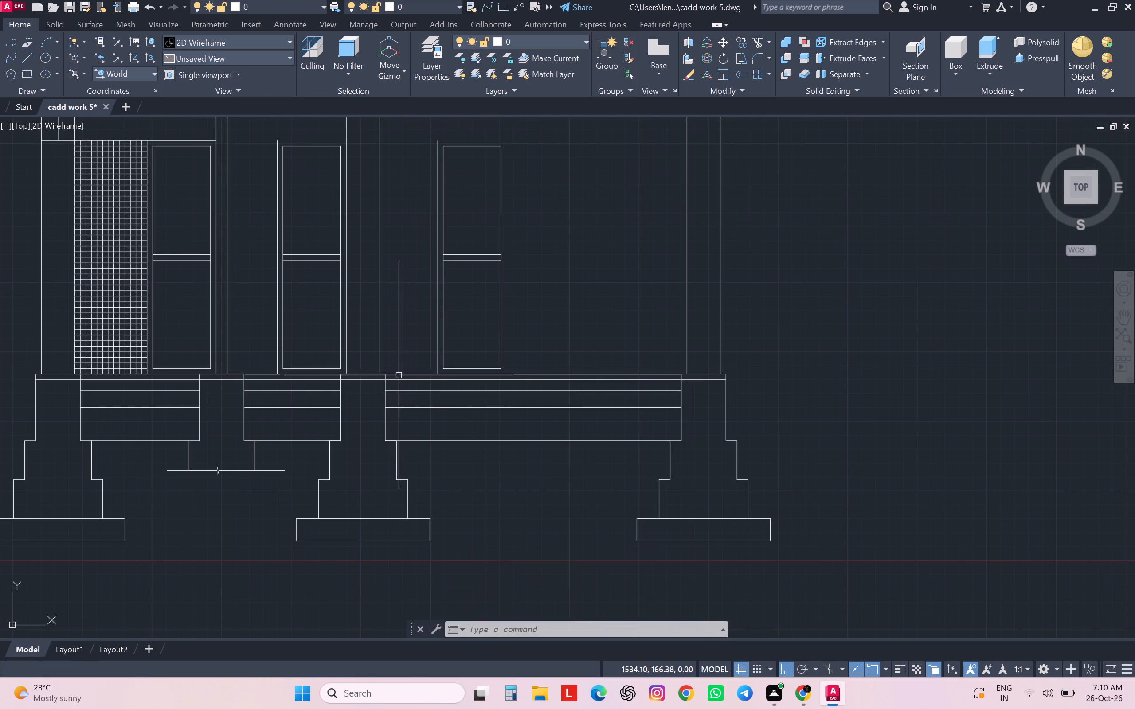
Mirror the door copy in the wide bay about its vertical edge farthest from the third wall, erasing the source objects.
click(418, 133)
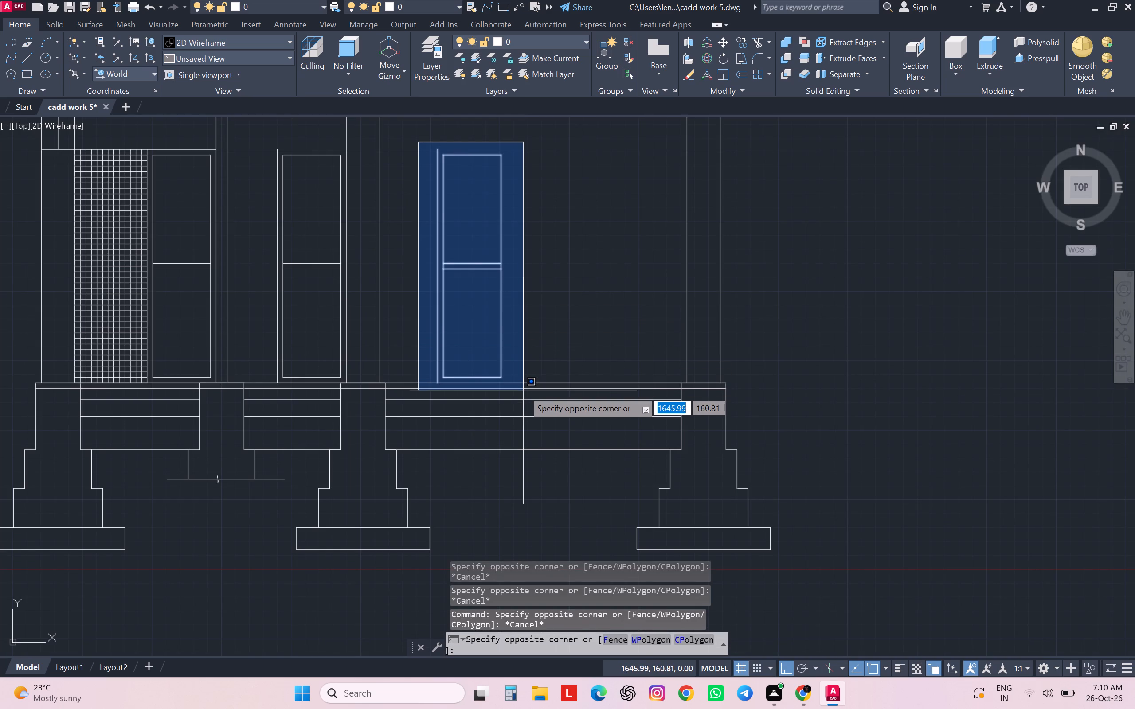
click(523, 390)
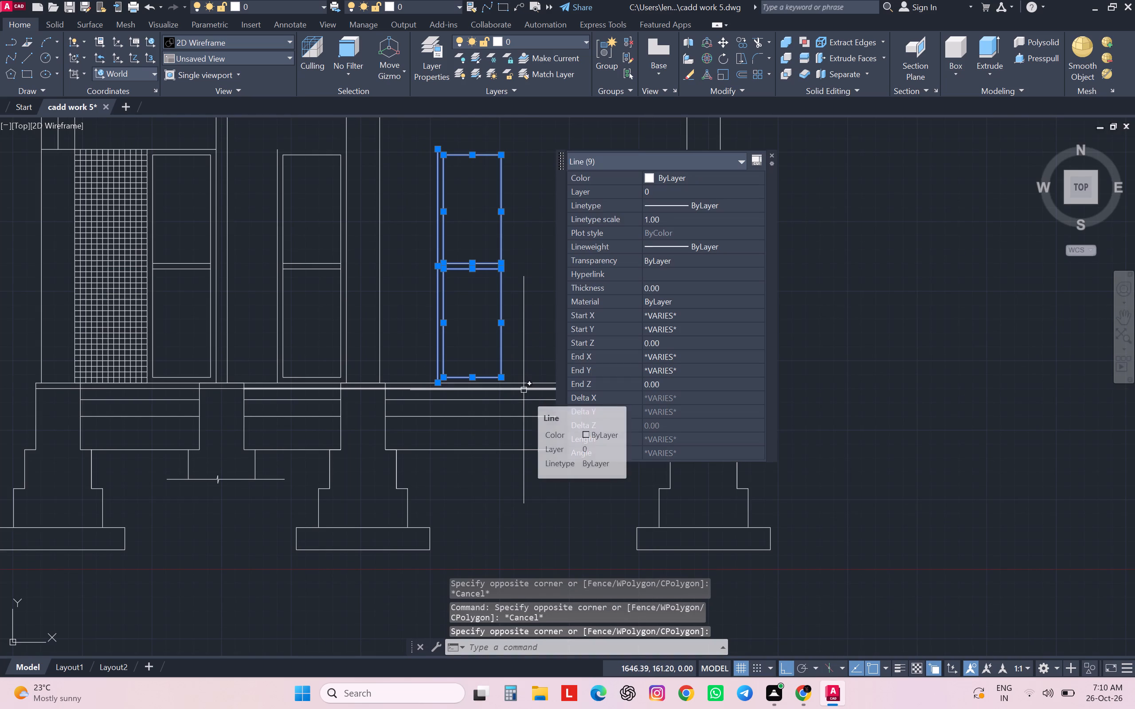
text(mi)
key(Return)
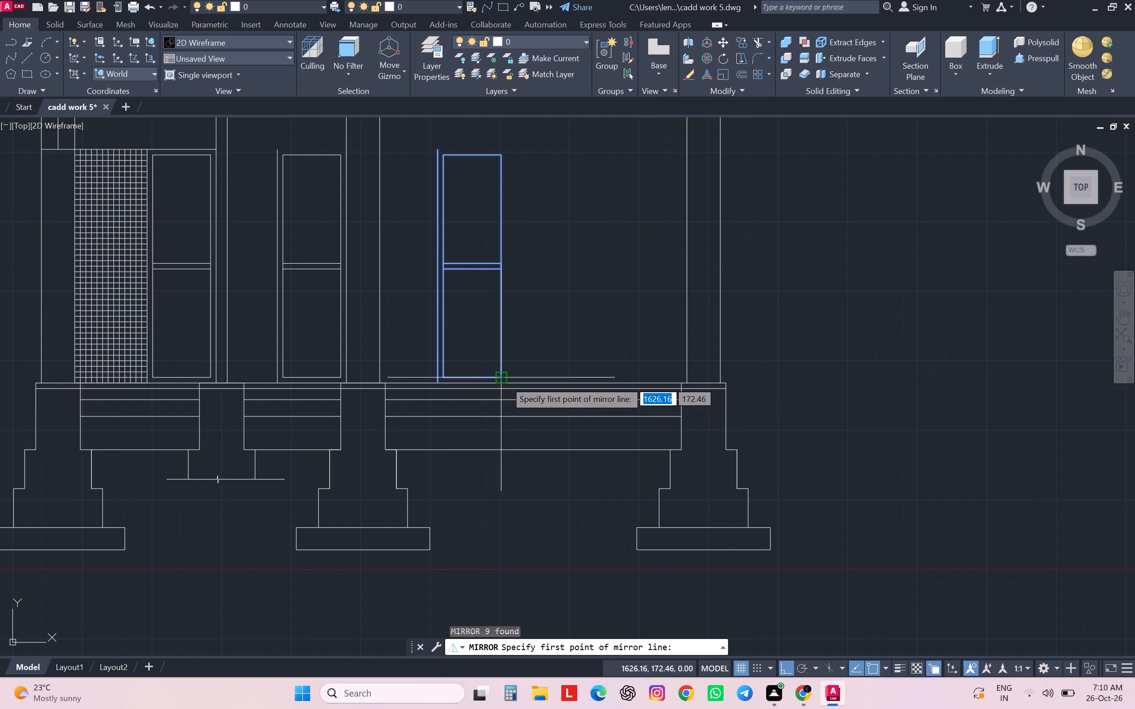
click(505, 381)
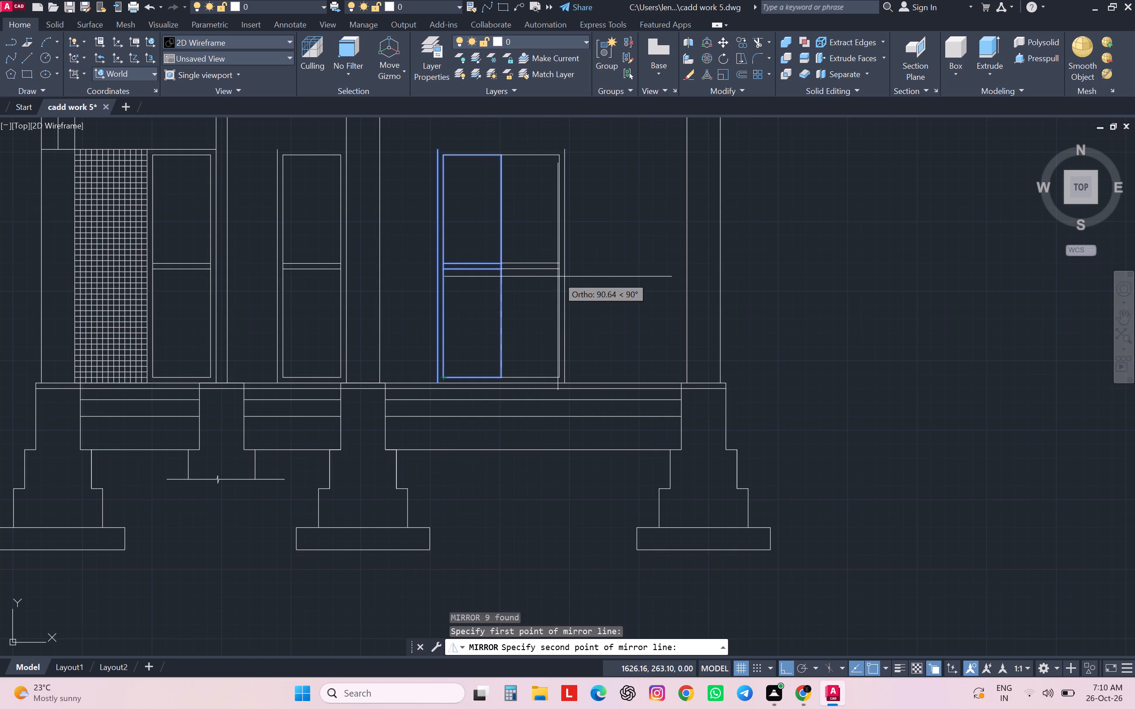
click(558, 277)
drag(577, 315, 558, 277)
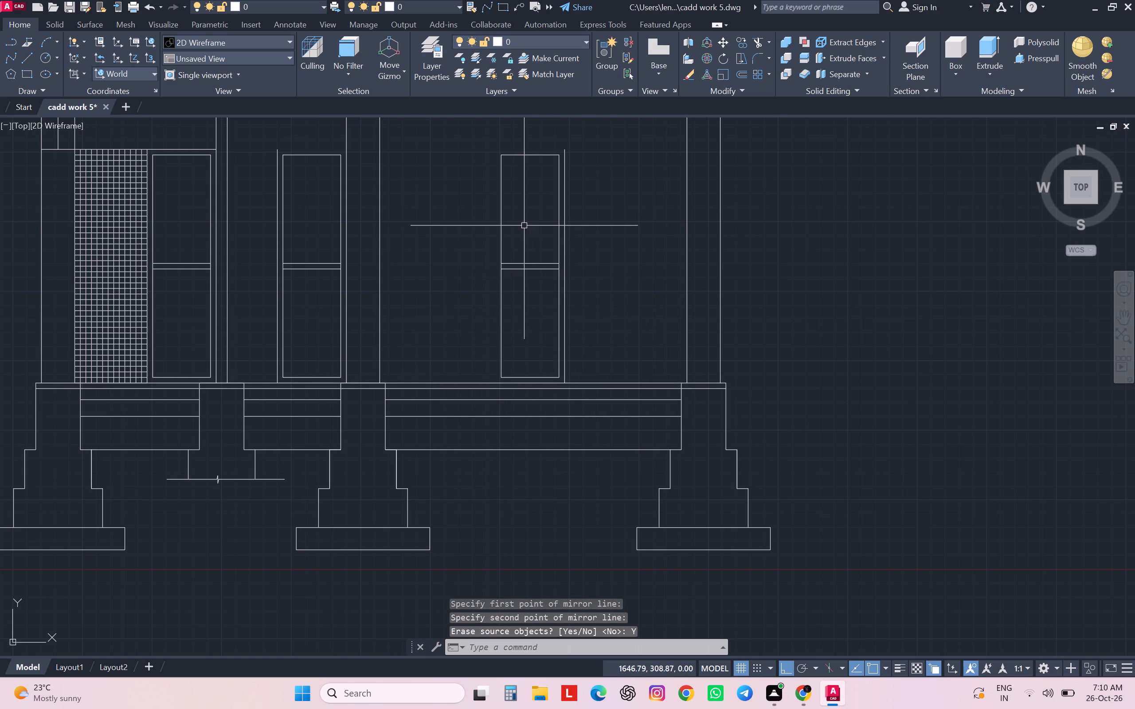
Move the mirrored door horizontally from its bottom corner so its panel edge meets the third wall's far face.
middle_drag(524, 226, 508, 297)
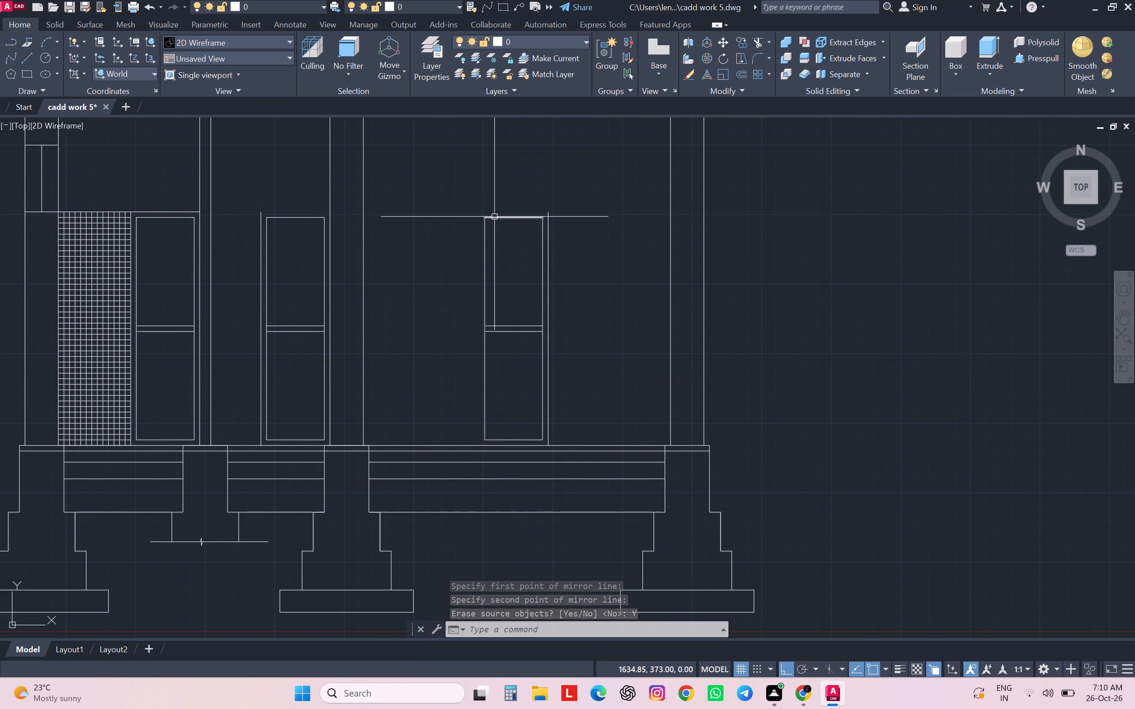
click(560, 198)
click(487, 256)
click(440, 192)
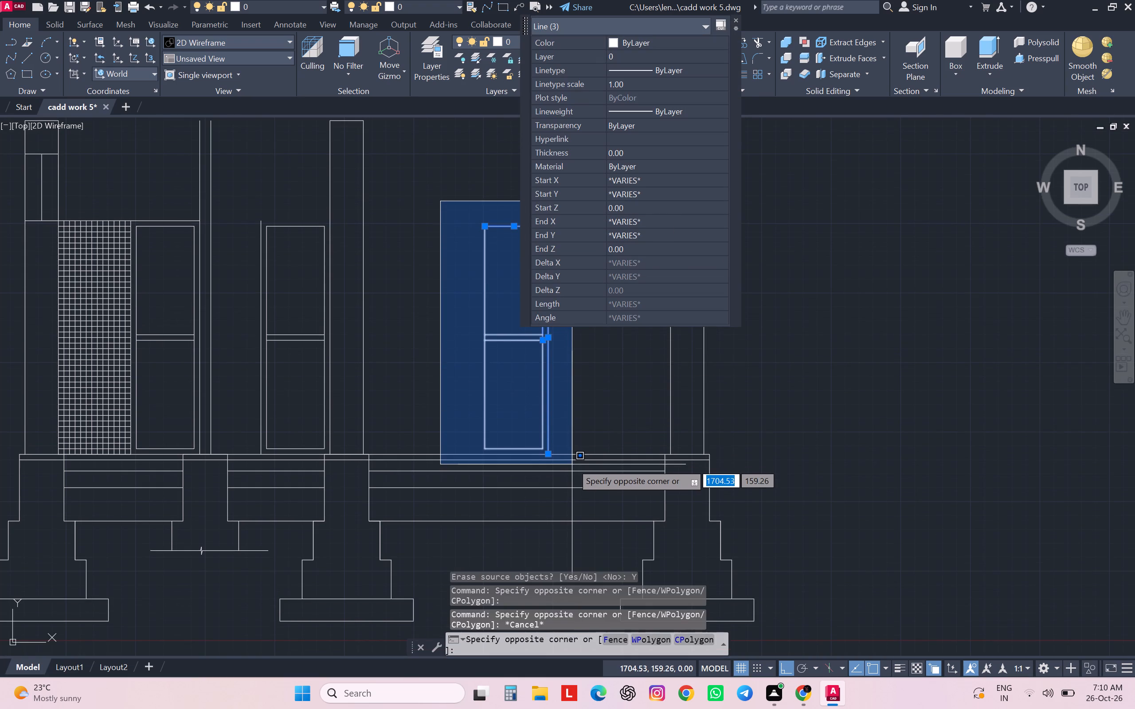
click(572, 463)
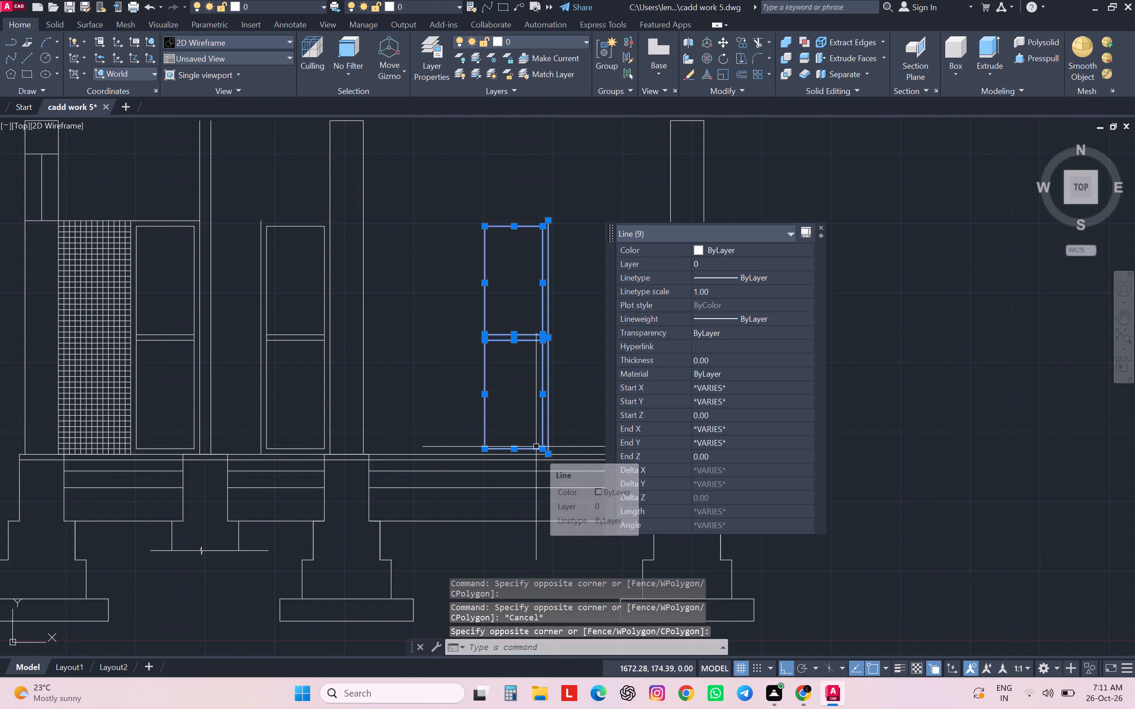
key(m)
key(Return)
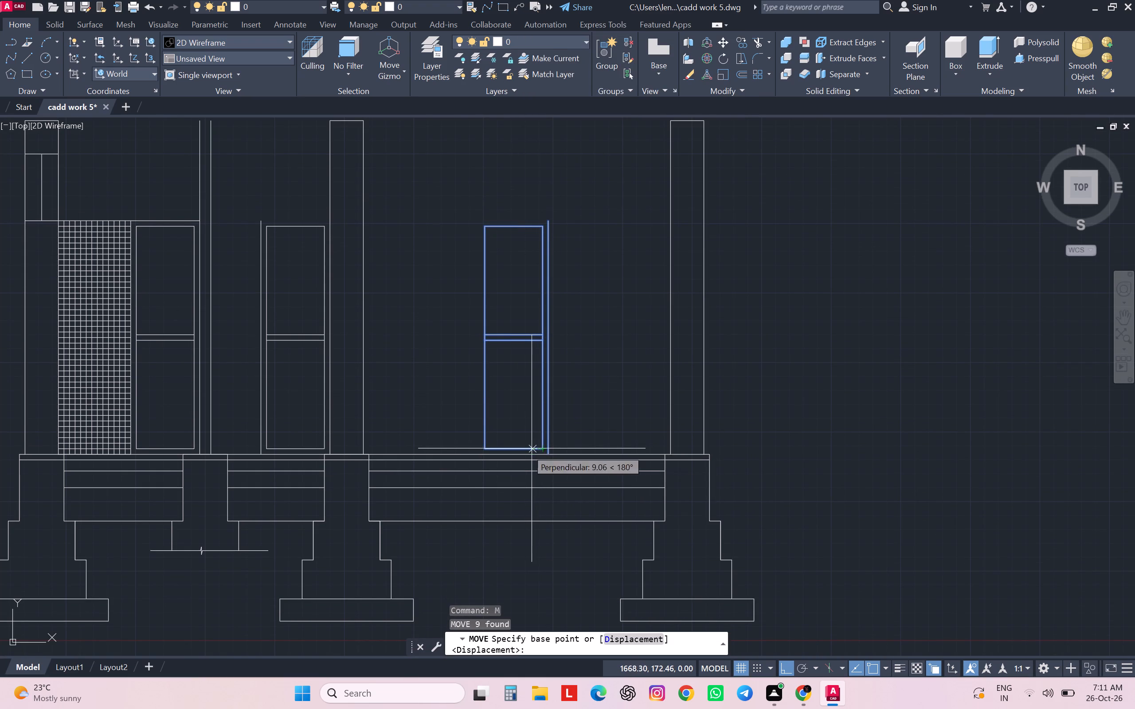
click(481, 451)
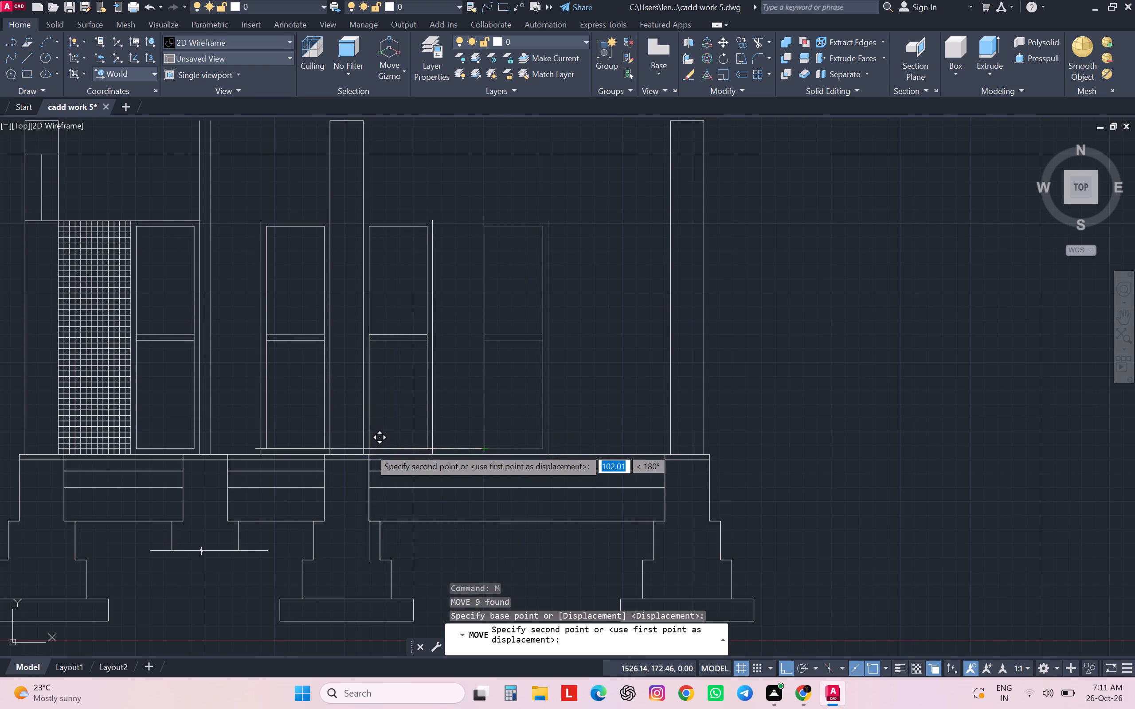
drag(365, 447, 371, 443)
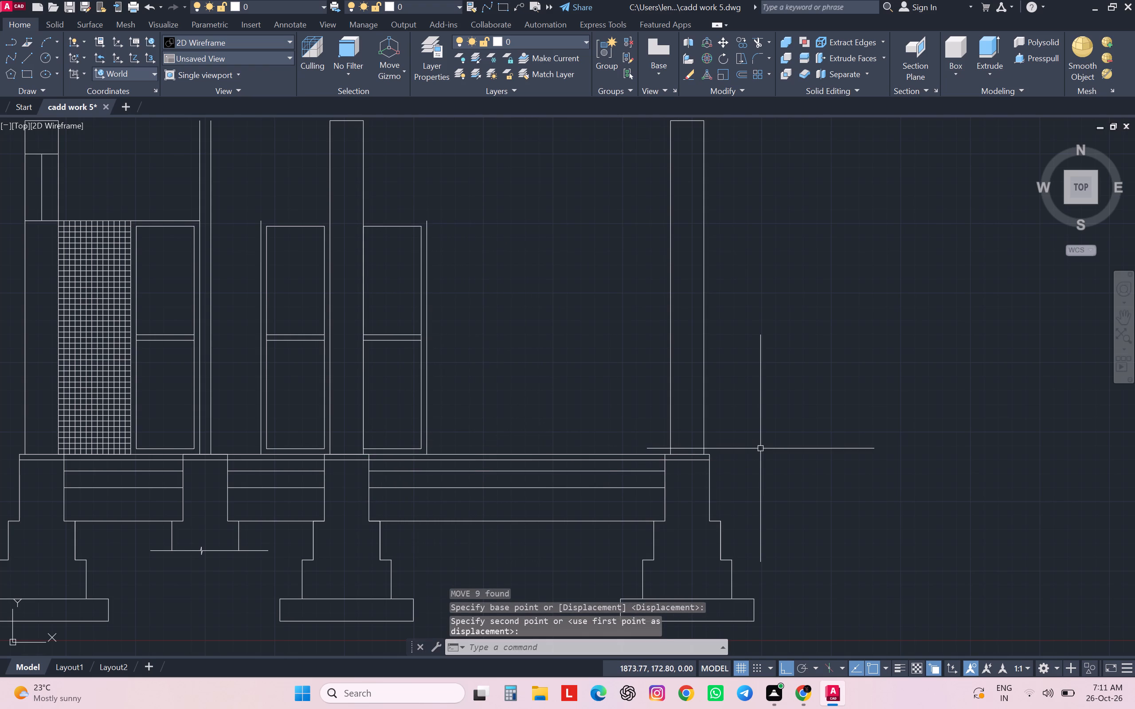
Draw a horizontal head line about 149 cm long joining the tops of the outer jambs of the two doors flanking the third wall.
key(l)
key(Return)
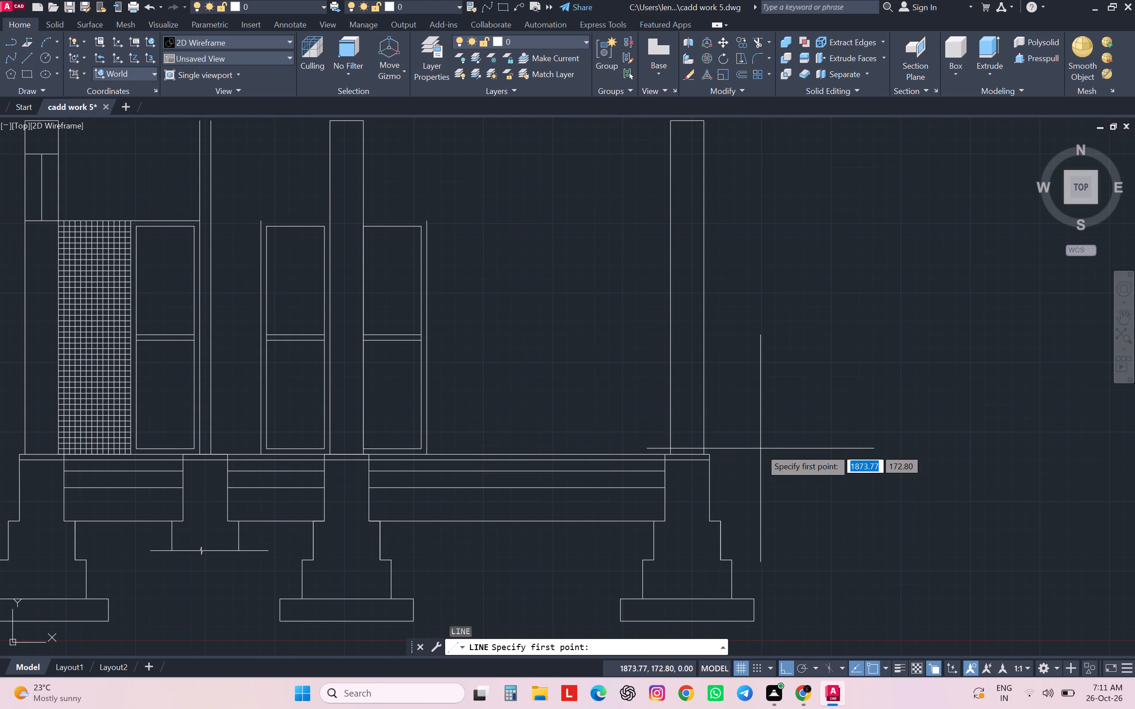
click(428, 226)
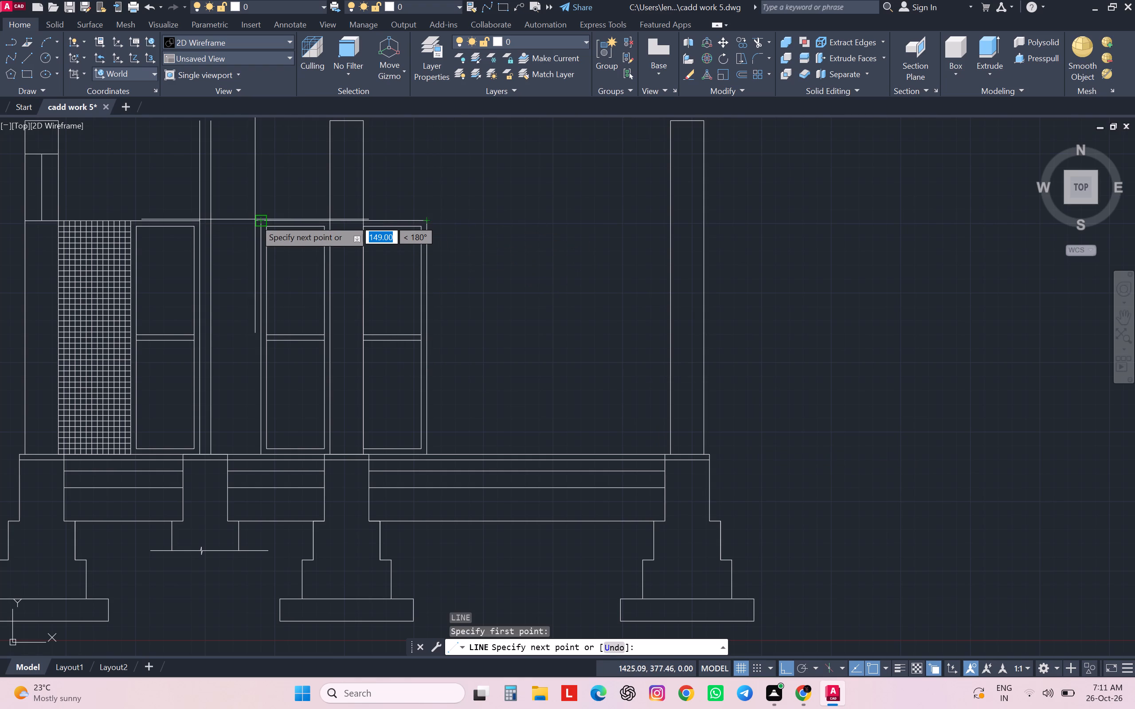
click(256, 219)
key(Escape)
key(Escape)
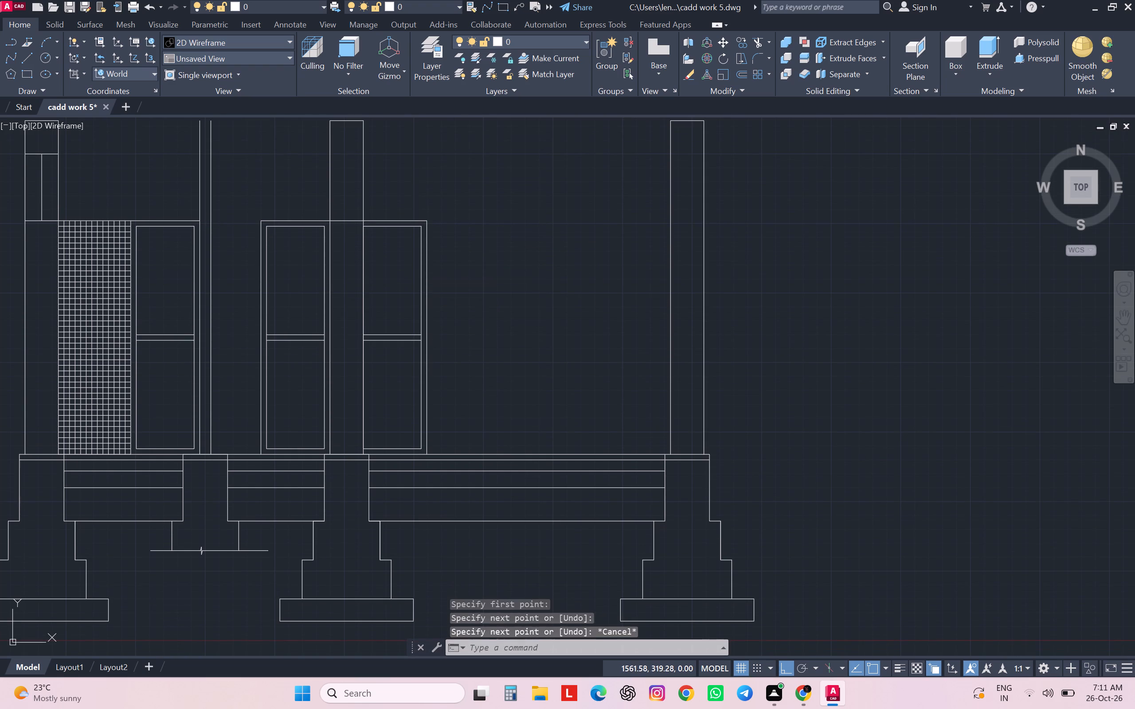
Trim the part of the new door-head line that crosses the third wall.
key(Escape)
key(Escape)
text(tr)
key(Return)
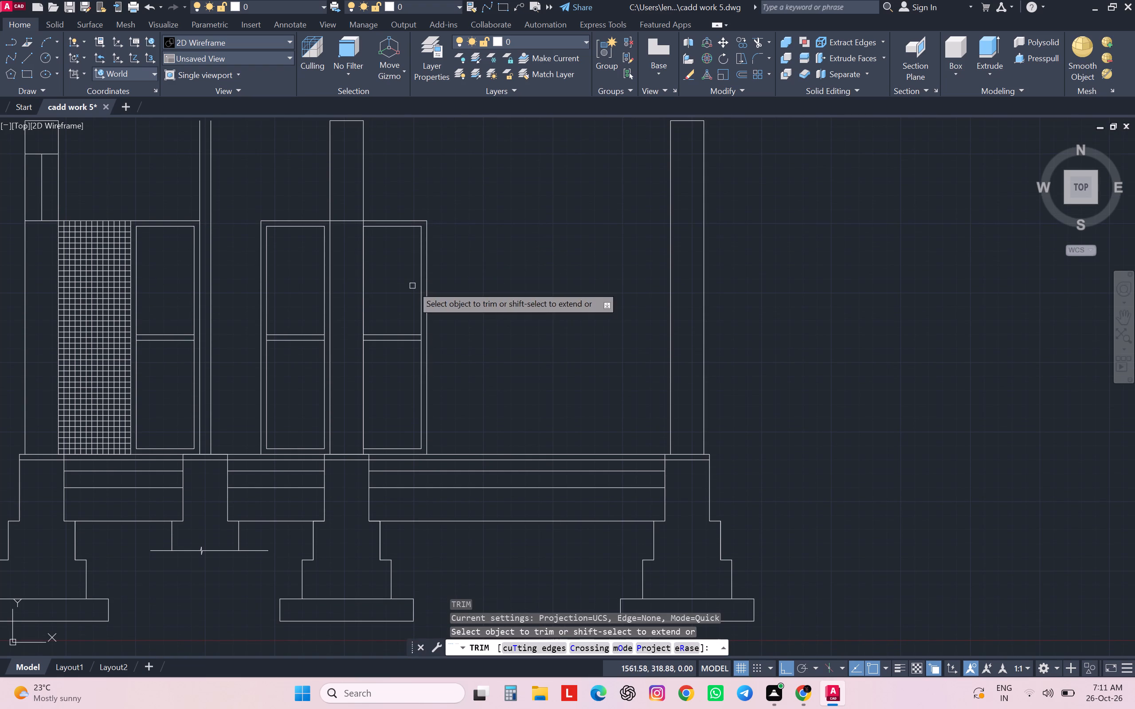
click(345, 233)
click(346, 212)
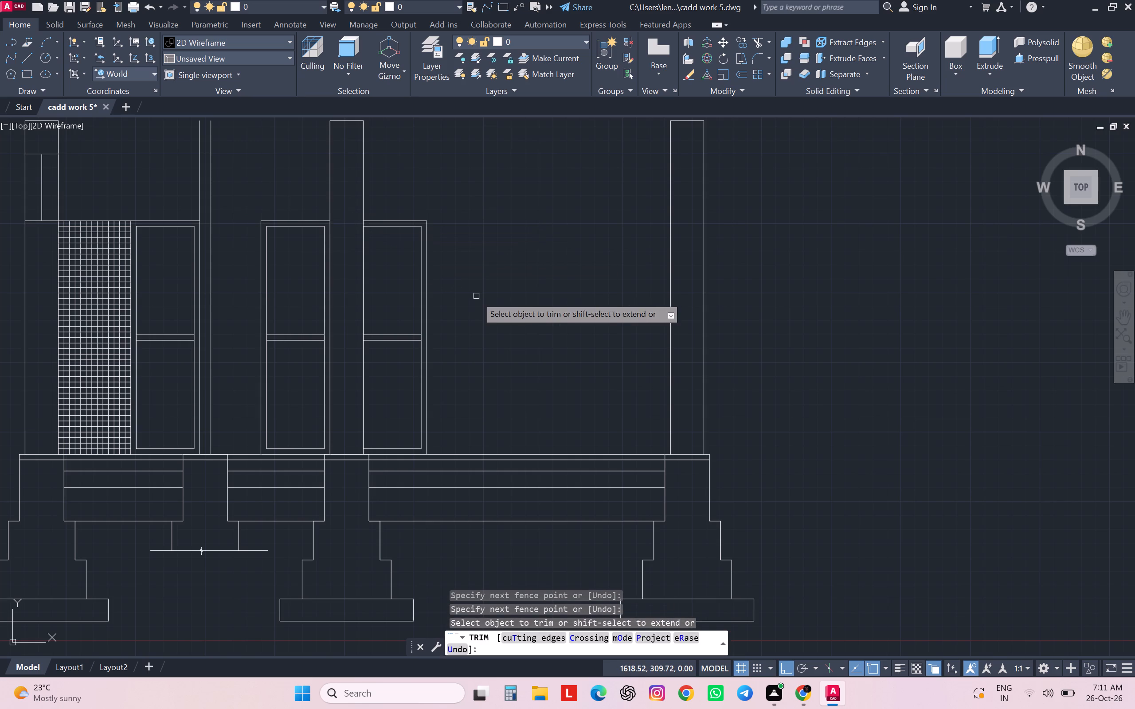
scroll(476, 296, down, 2)
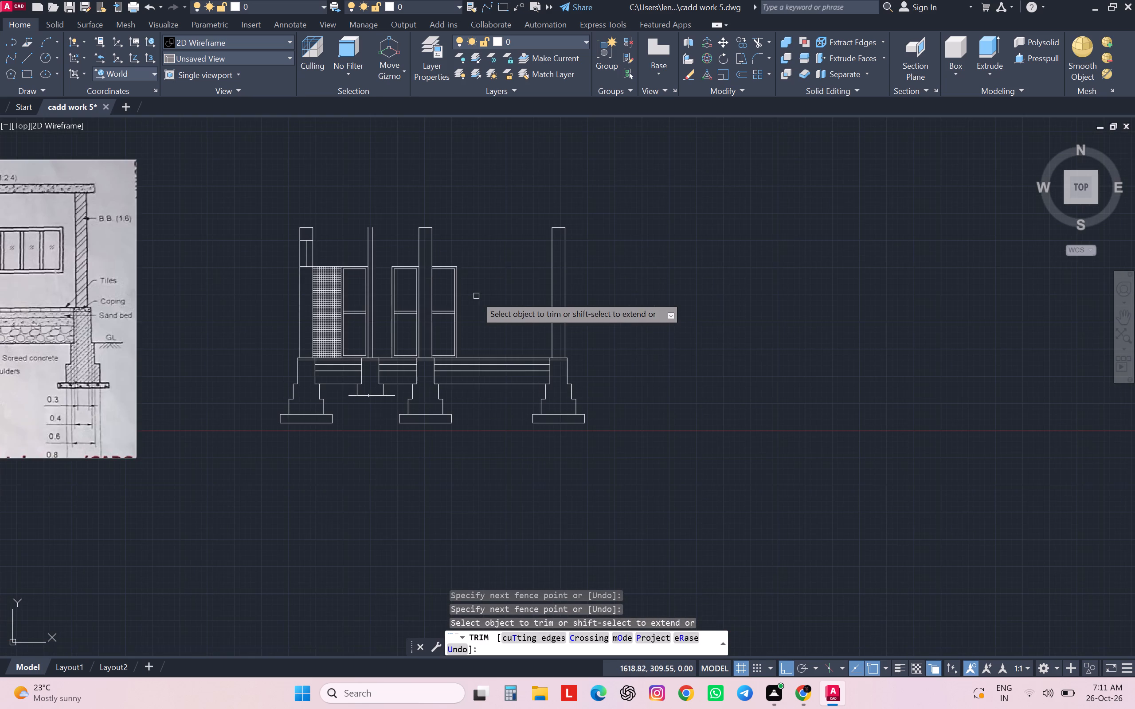
scroll(477, 296, down, 1)
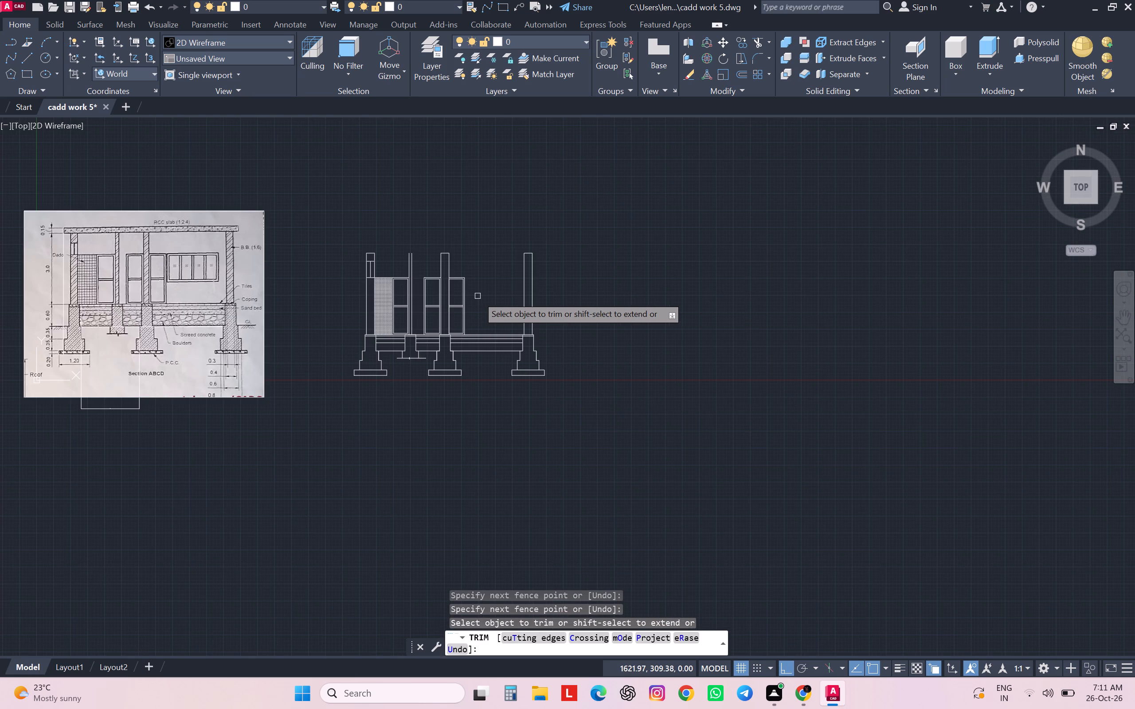
scroll(477, 296, up, 3)
middle_drag(477, 296, 474, 308)
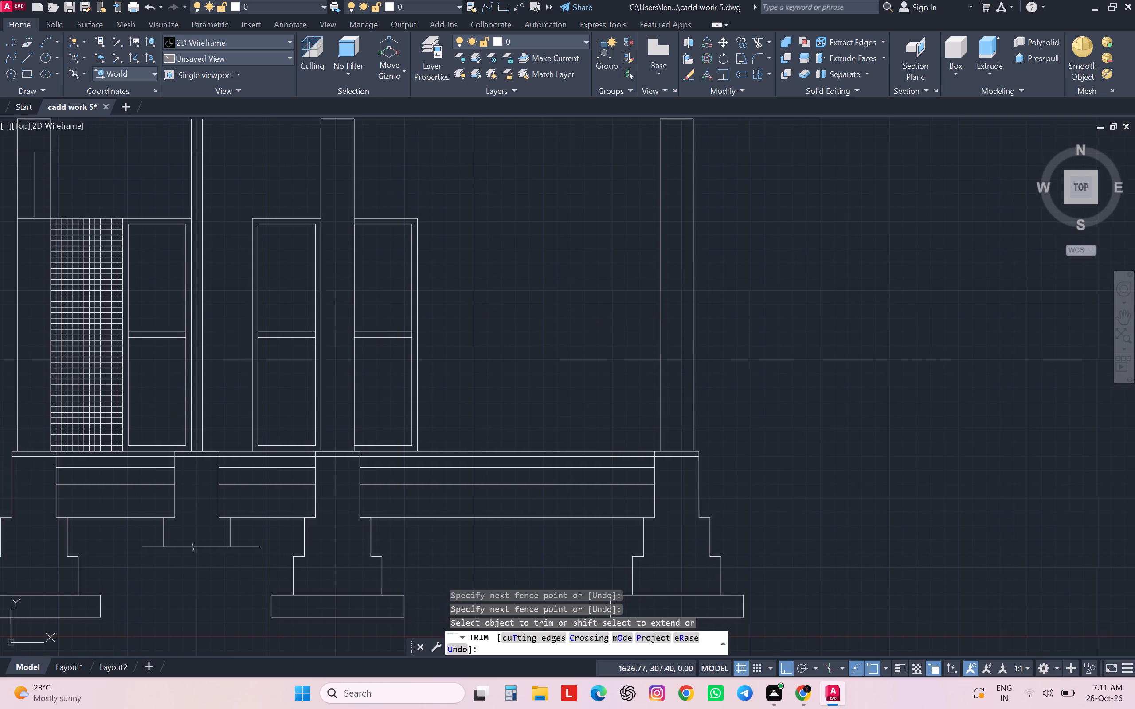
middle_drag(474, 308, 470, 316)
key(Escape)
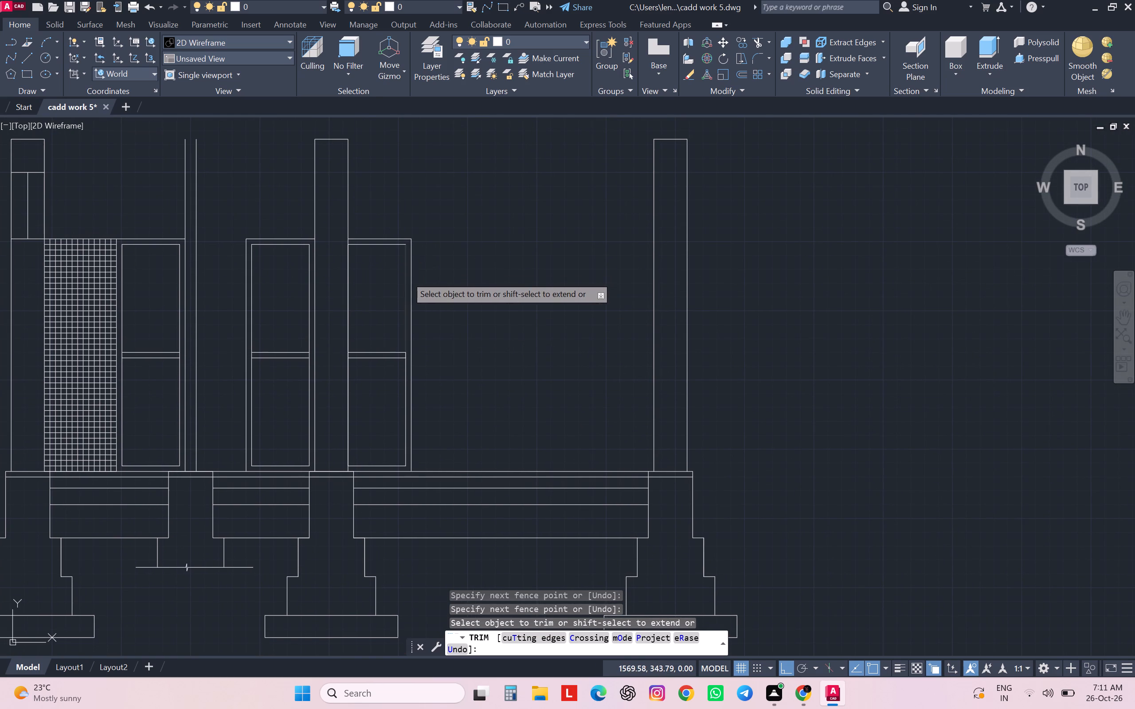
Move the door in the wide bay horizontally about 35 cm away from the third wall's far face.
key(Escape)
key(Escape)
key(Escape)
click(372, 210)
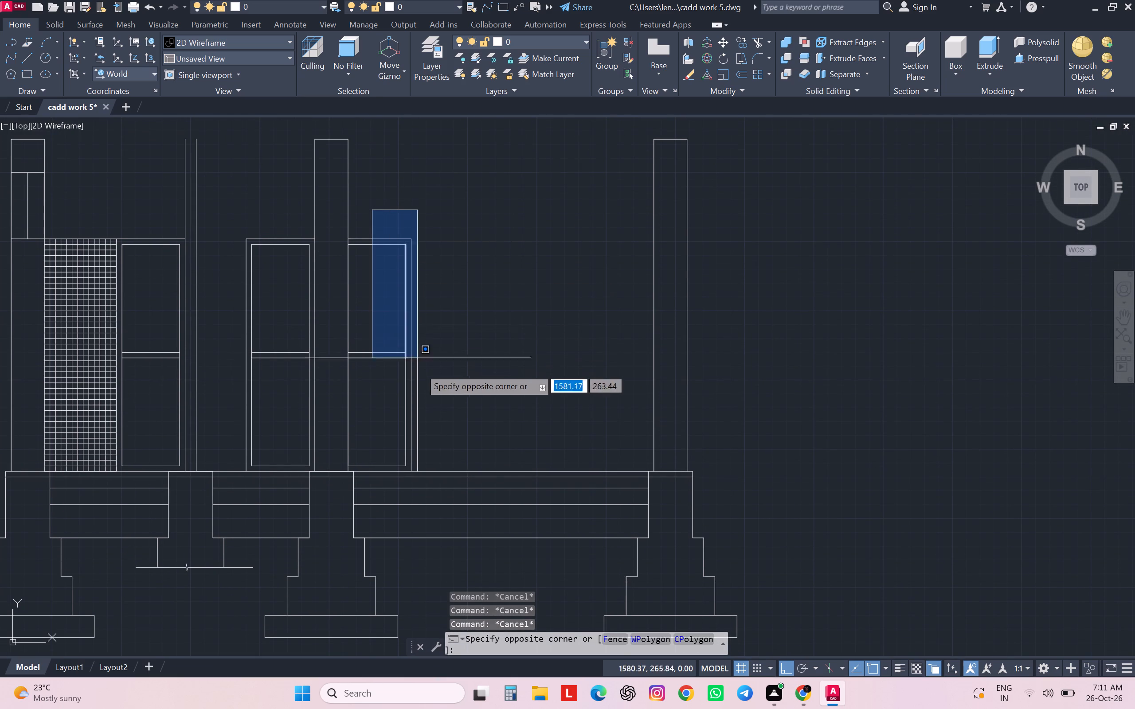
click(431, 401)
click(336, 219)
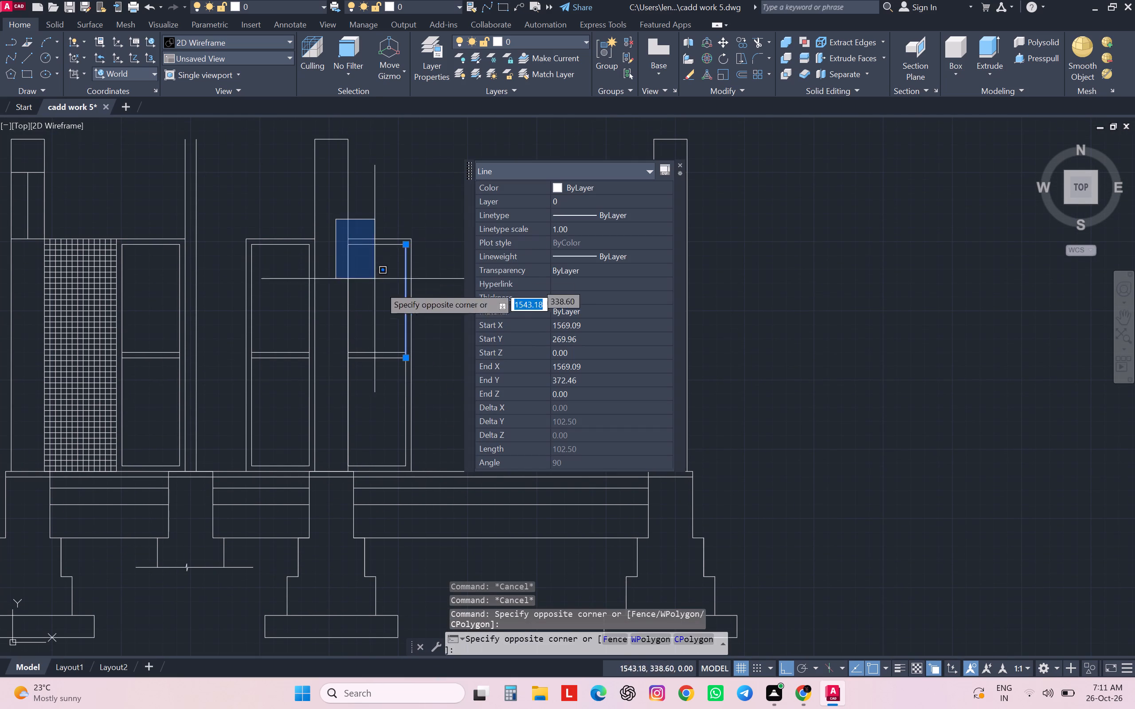
click(418, 475)
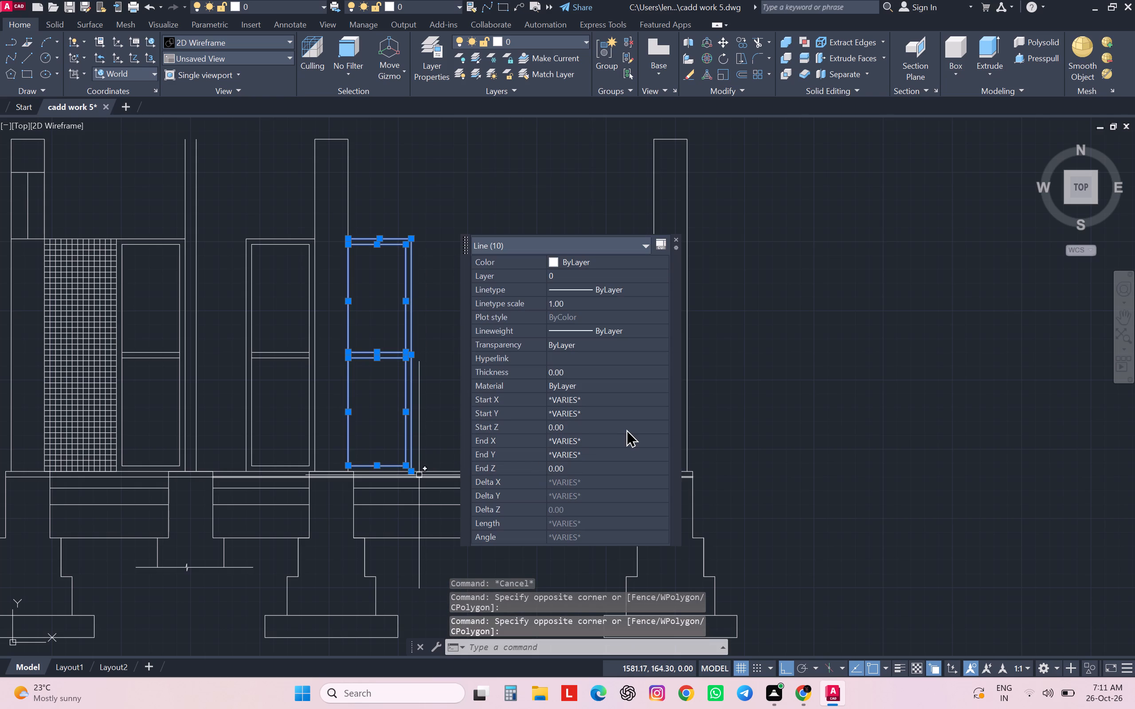
key(m)
key(Return)
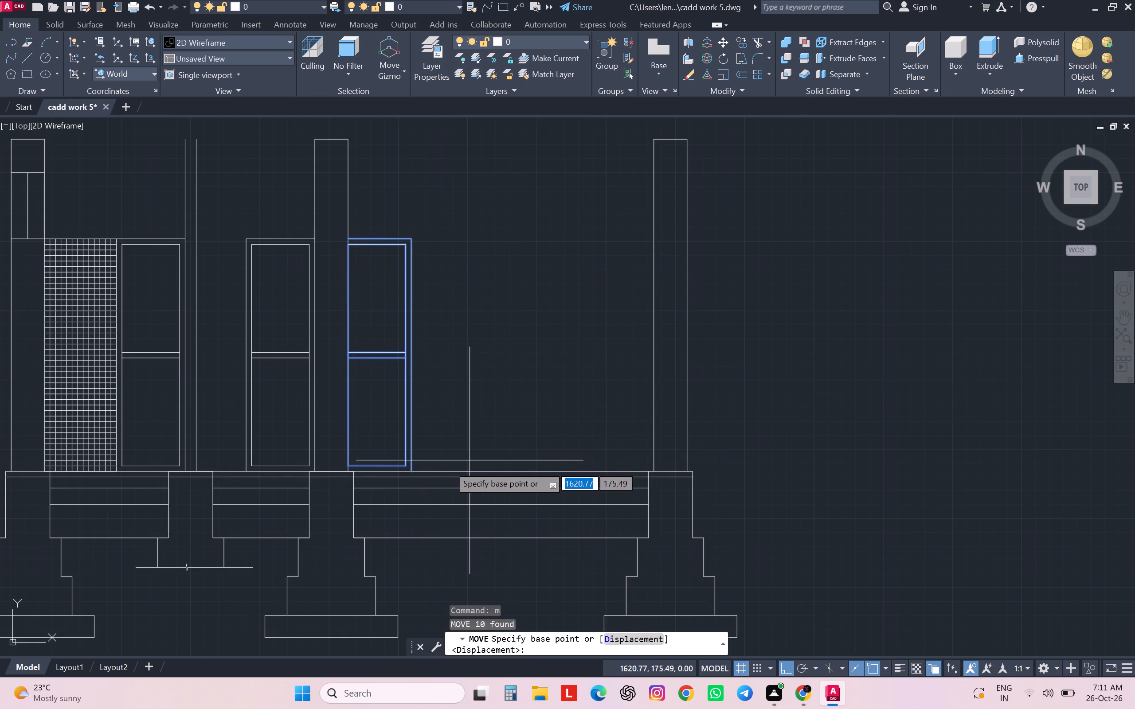
click(415, 471)
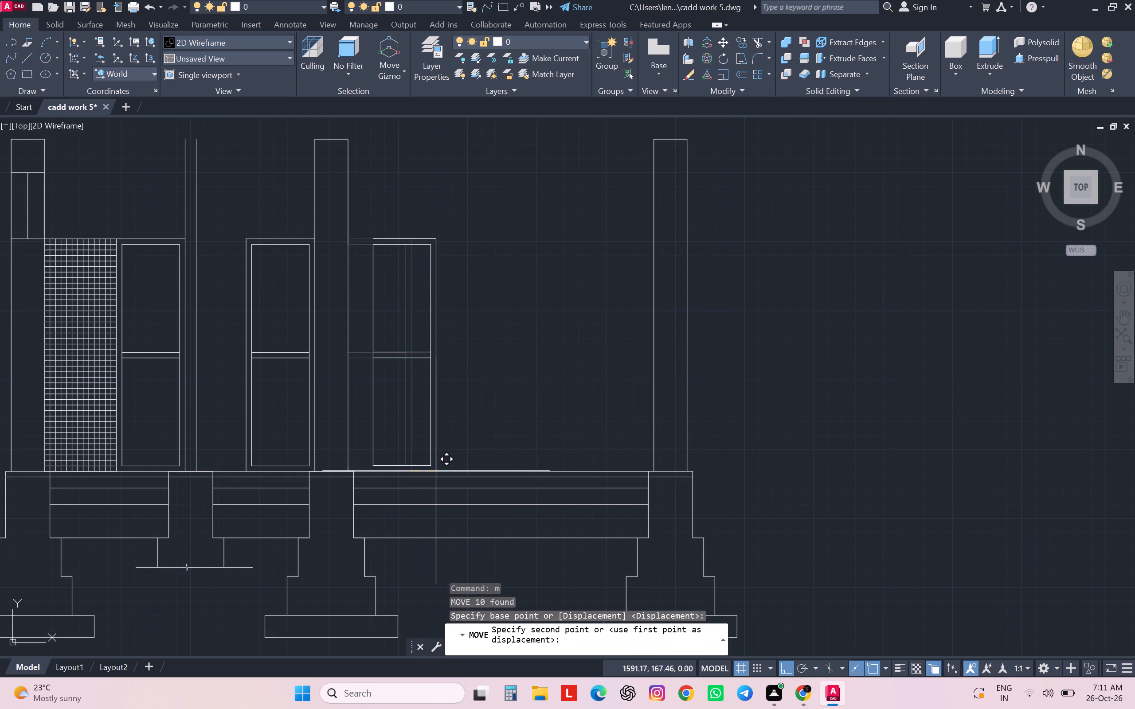
click(448, 471)
key(Escape)
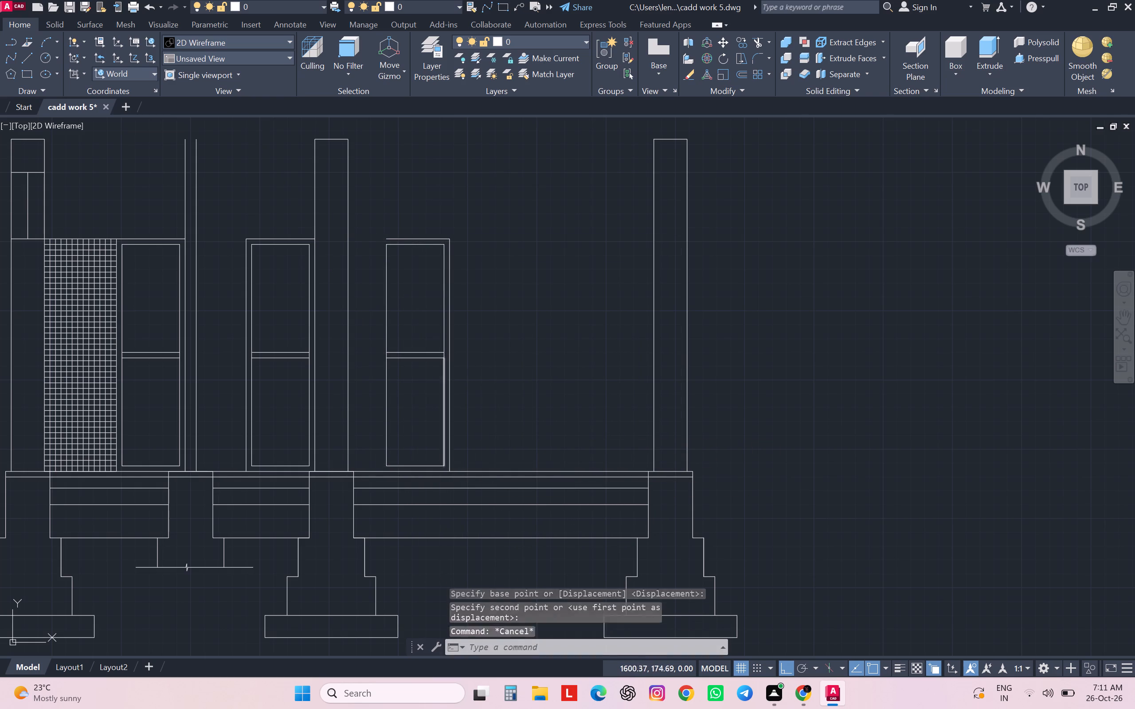
key(Escape)
Offset the third wall's far face line 5 cm into the wide bay.
click(347, 427)
key(o)
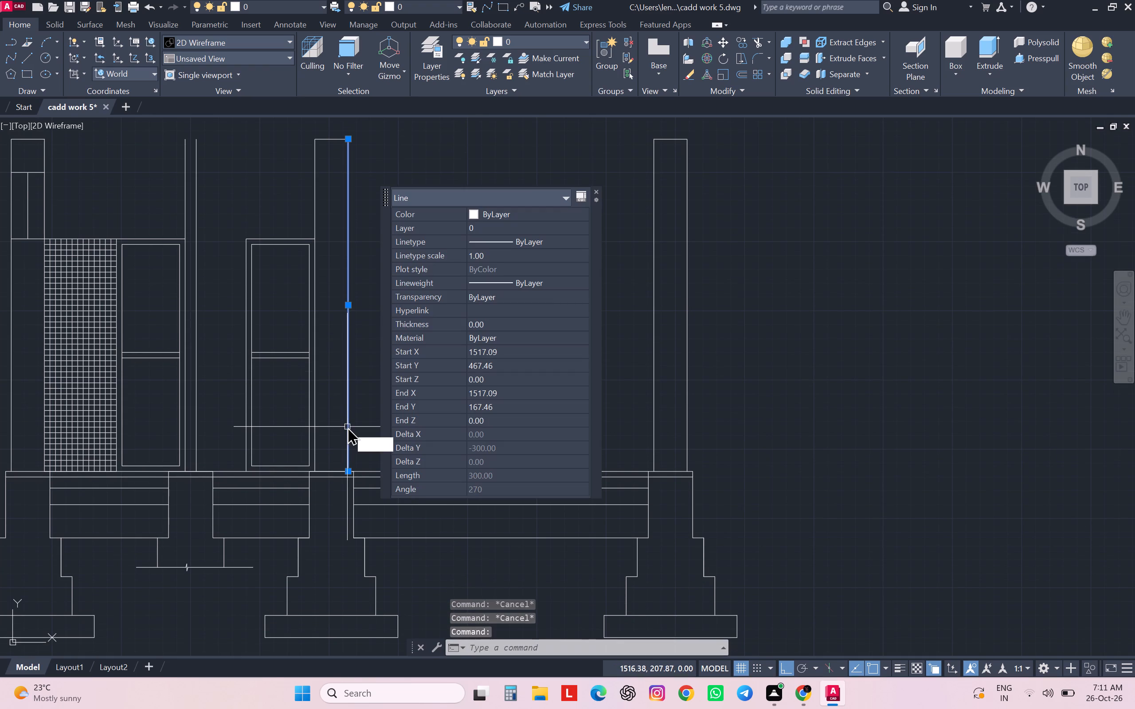
key(Return)
key(5)
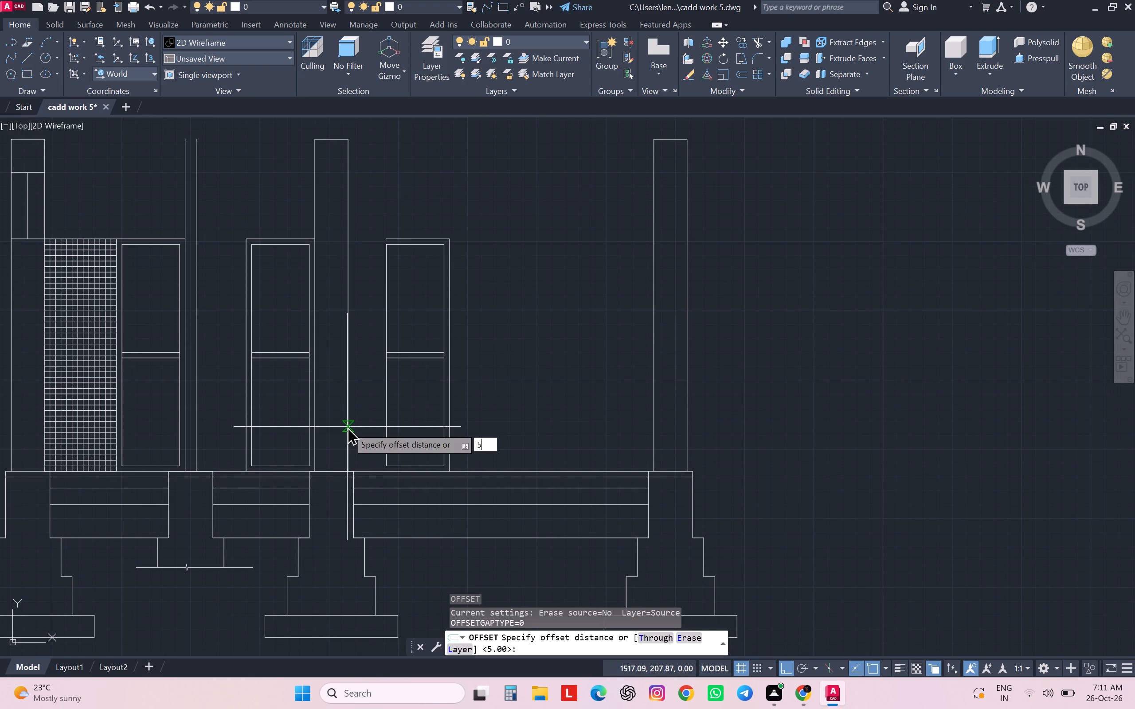
key(Return)
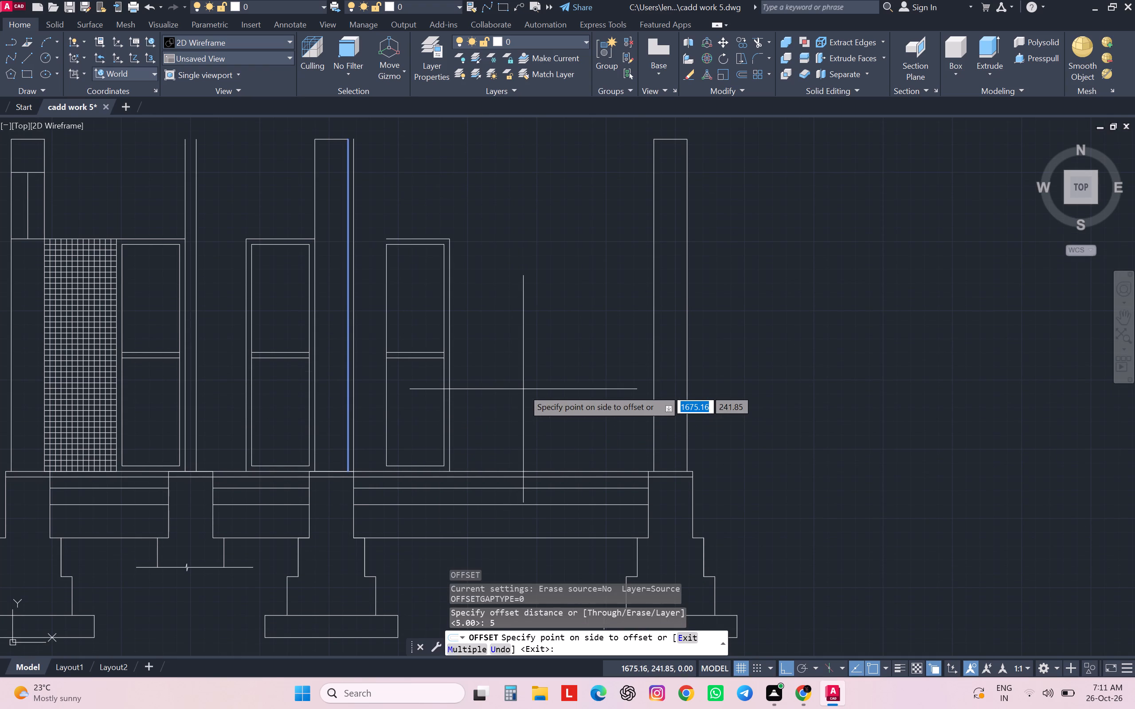
click(523, 389)
key(Escape)
key(Escape)
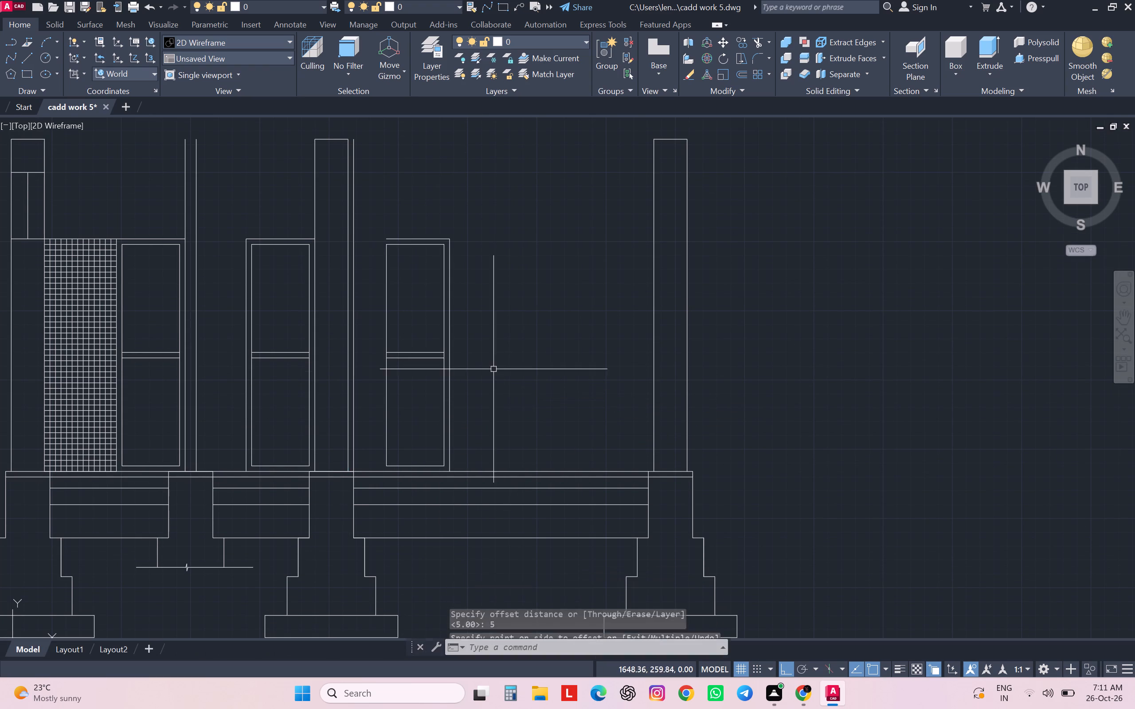
key(Escape)
key(Escape)
key(Escape)
Move the wide-bay door horizontally from its panel's bottom corner so the panel edge meets the offset jamb line.
click(359, 213)
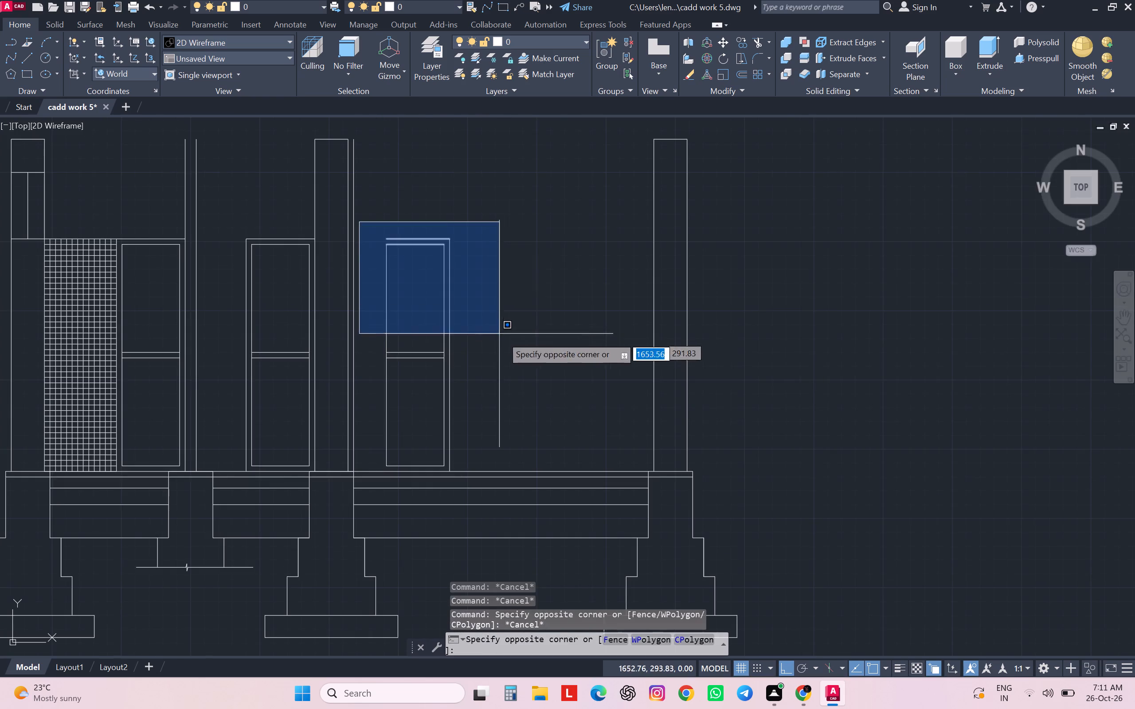
click(473, 475)
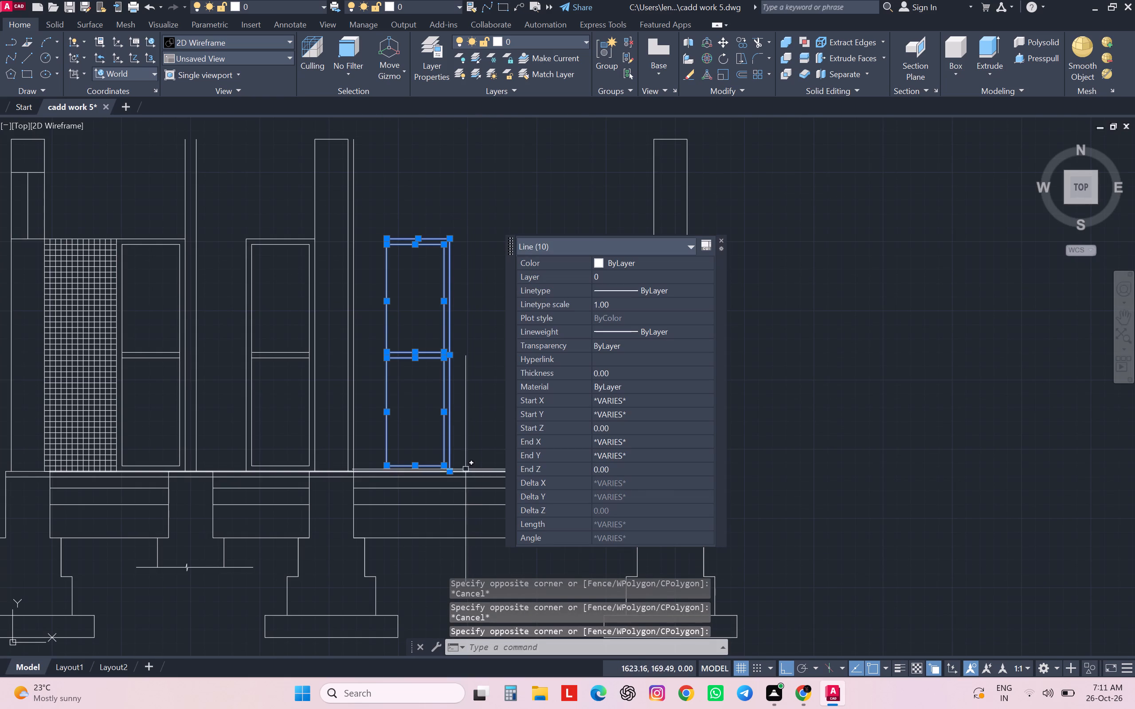
key(m)
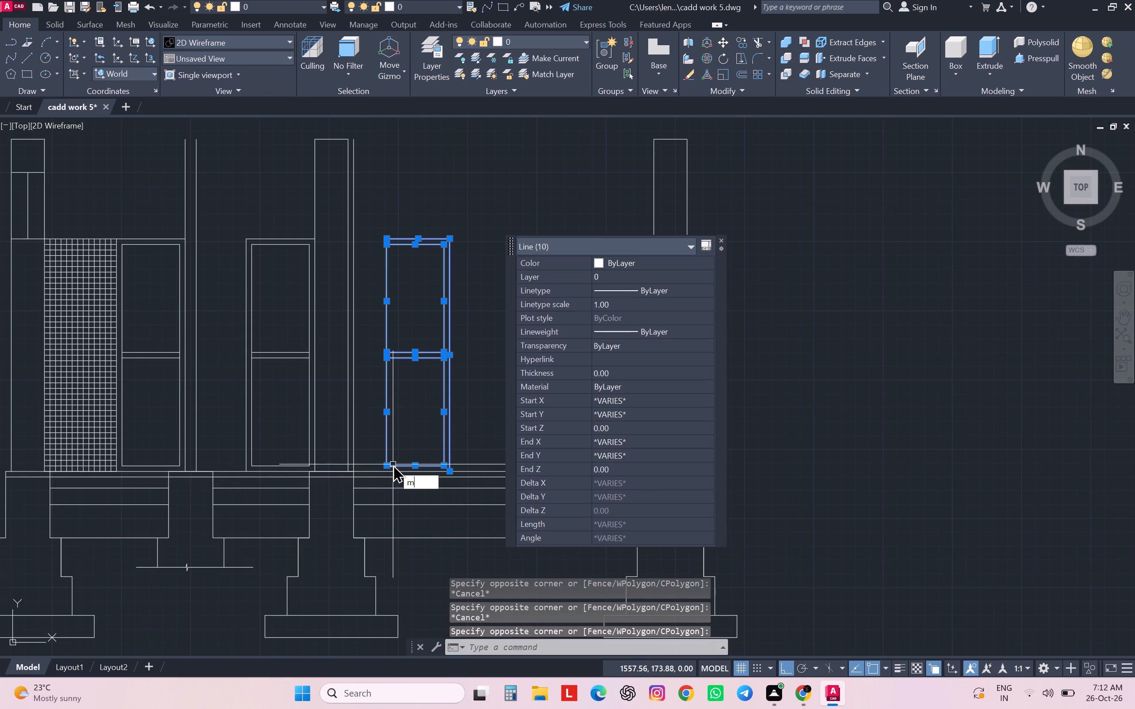
key(Return)
scroll(379, 454, up, 3)
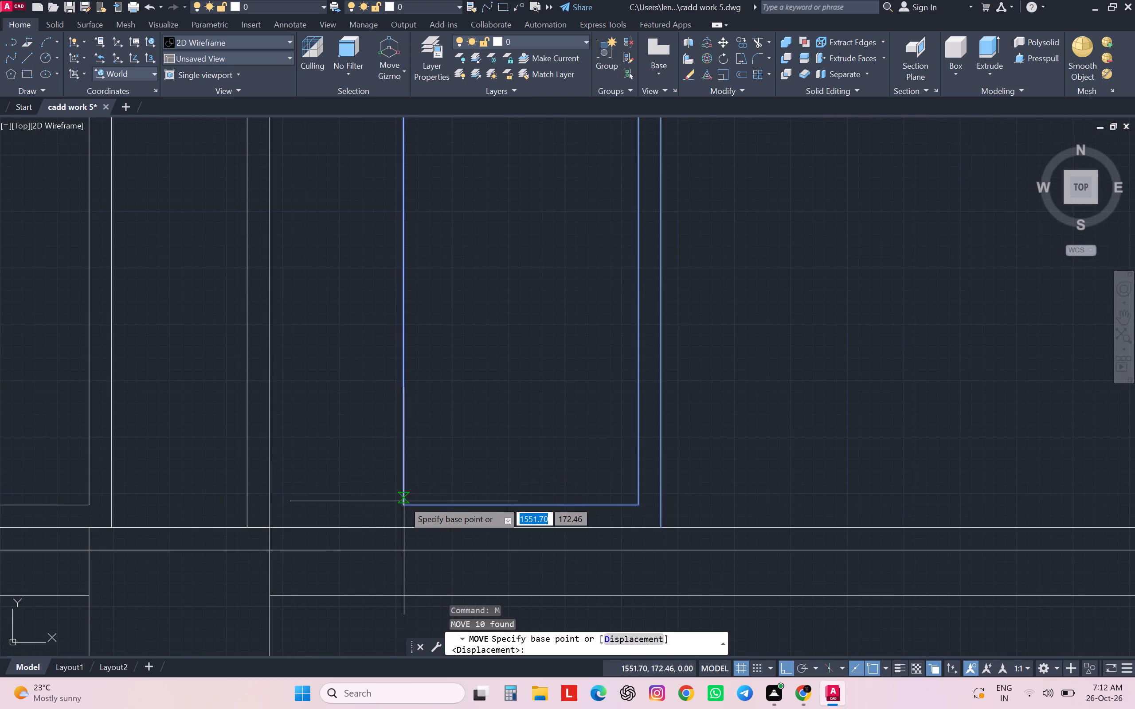
click(404, 503)
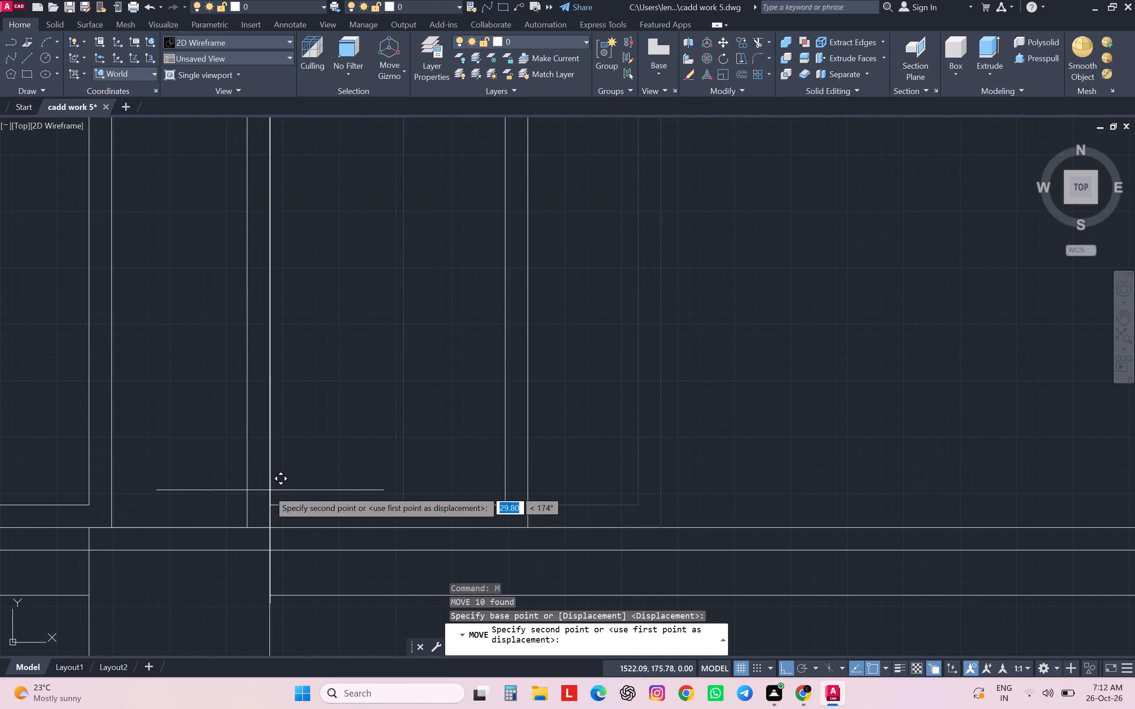
click(266, 510)
scroll(509, 504, down, 2)
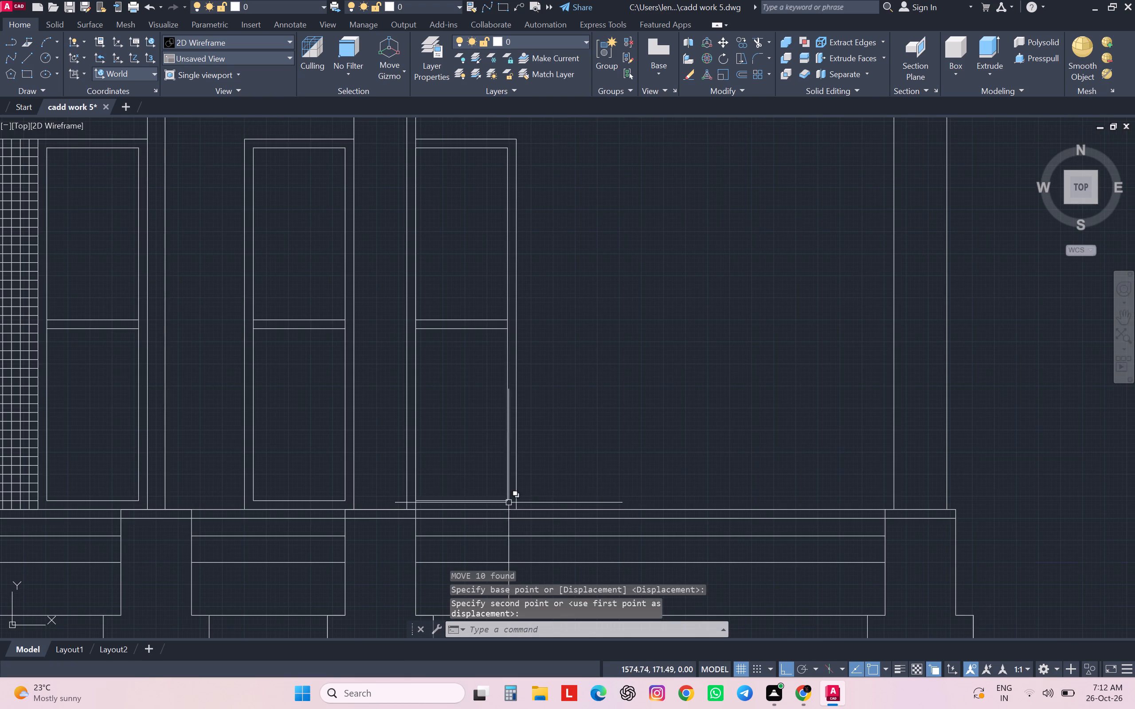
key(Escape)
key(Escape)
key(Escape)
Trim the part of the offset jamb line that rises above the wide-bay door's head line.
scroll(594, 469, down, 2)
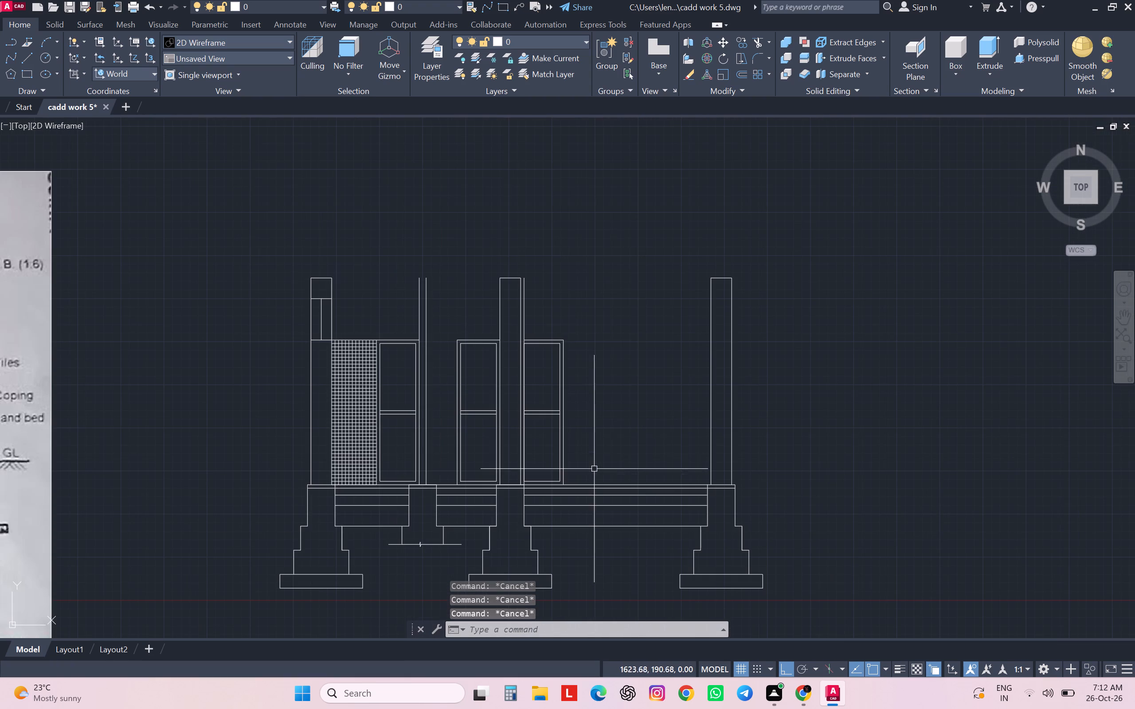
scroll(517, 294, up, 2)
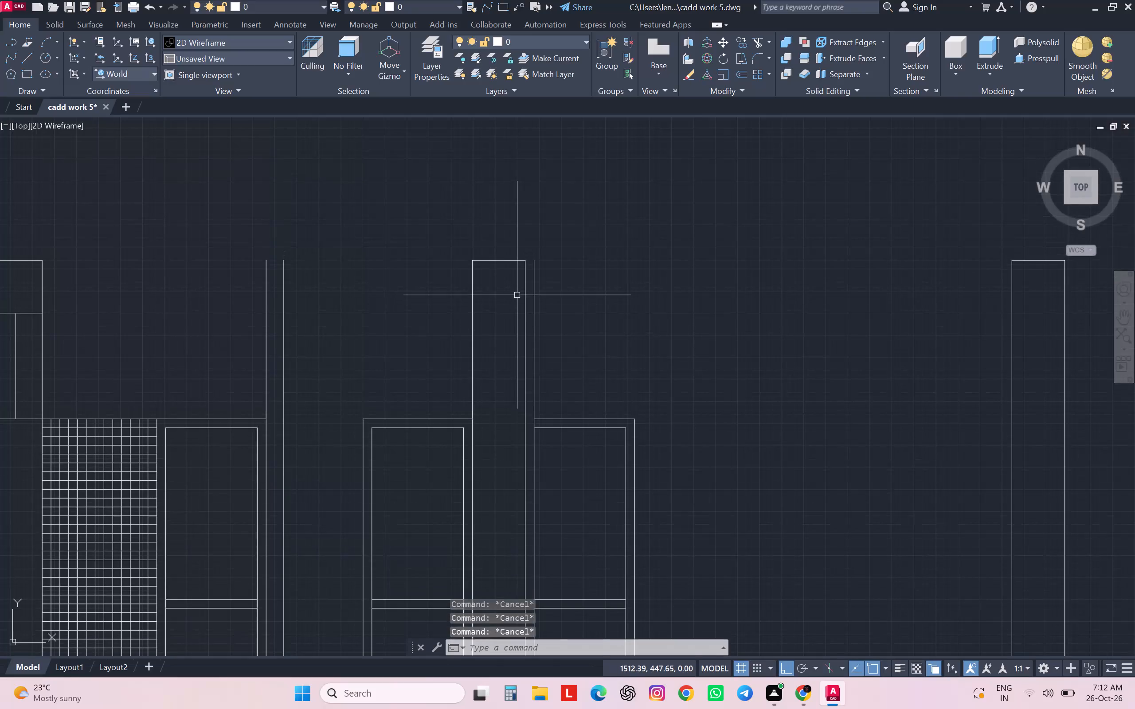
key(Escape)
key(Escape)
key(Escape)
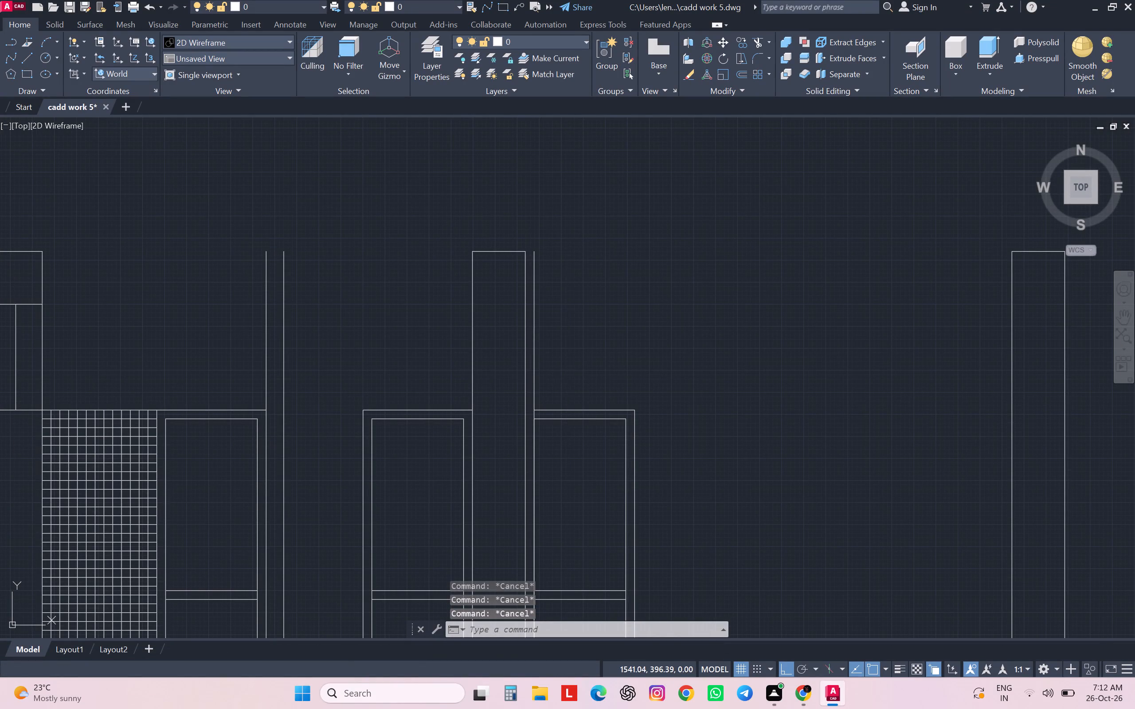
key(Escape)
key(Escape)
text(tr)
key(Return)
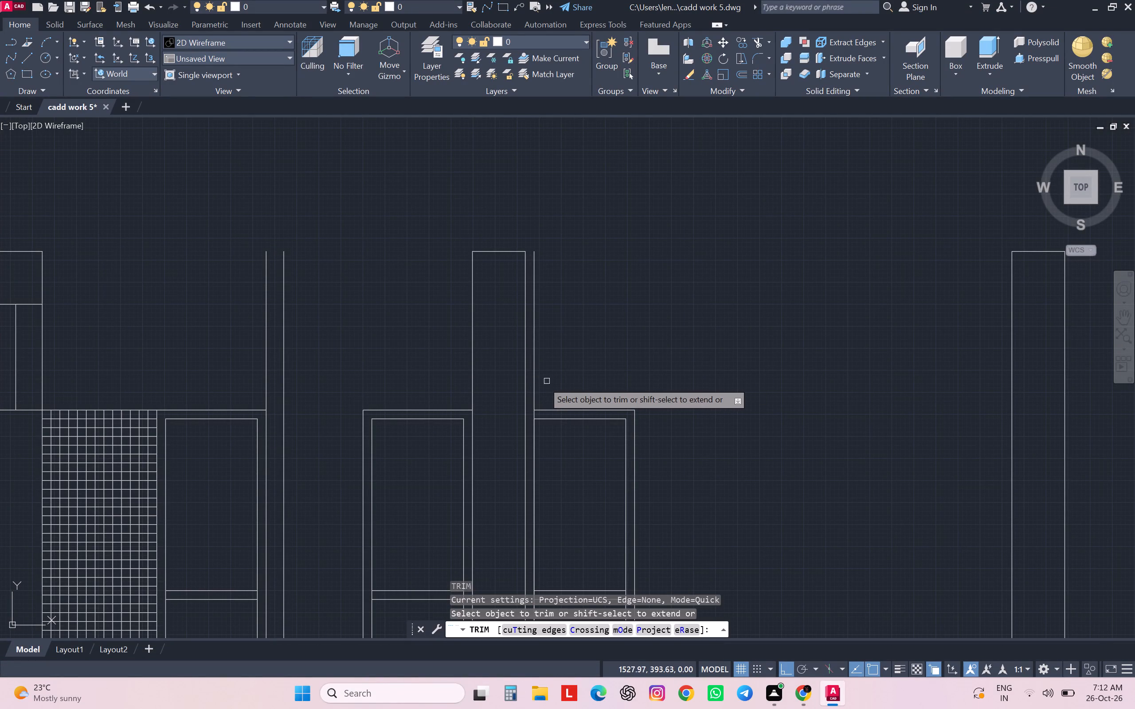
click(530, 381)
click(540, 383)
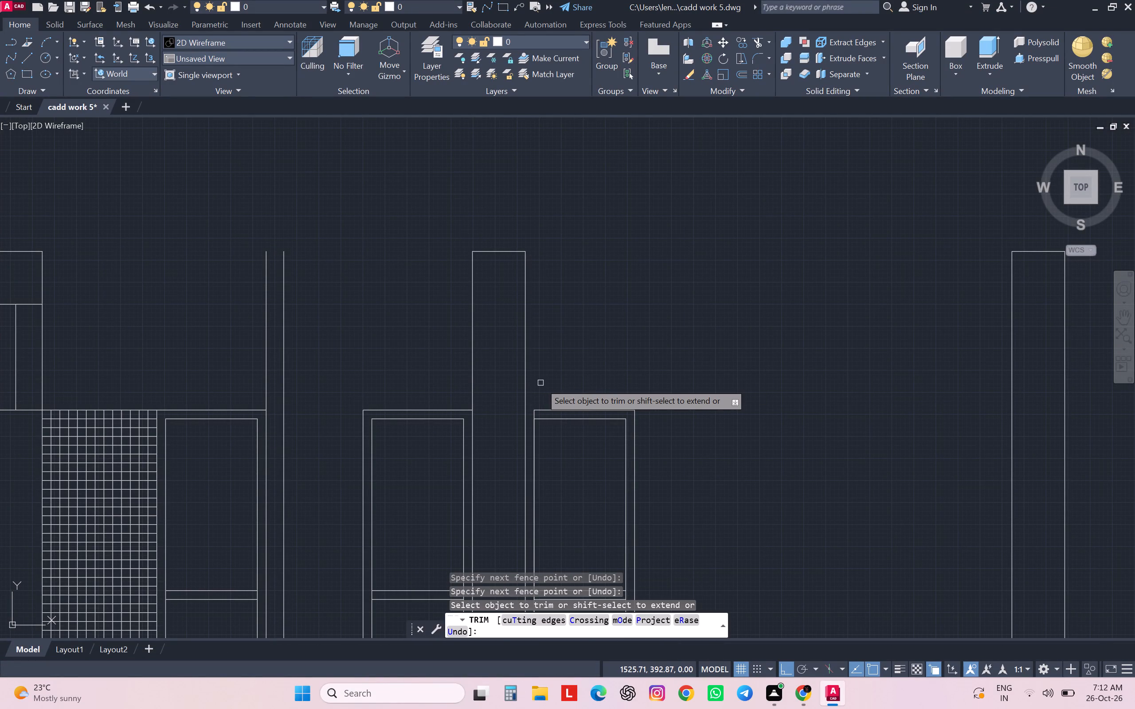
Extend the wide-bay door's head line back to the third wall's far face.
shift+click(552, 410)
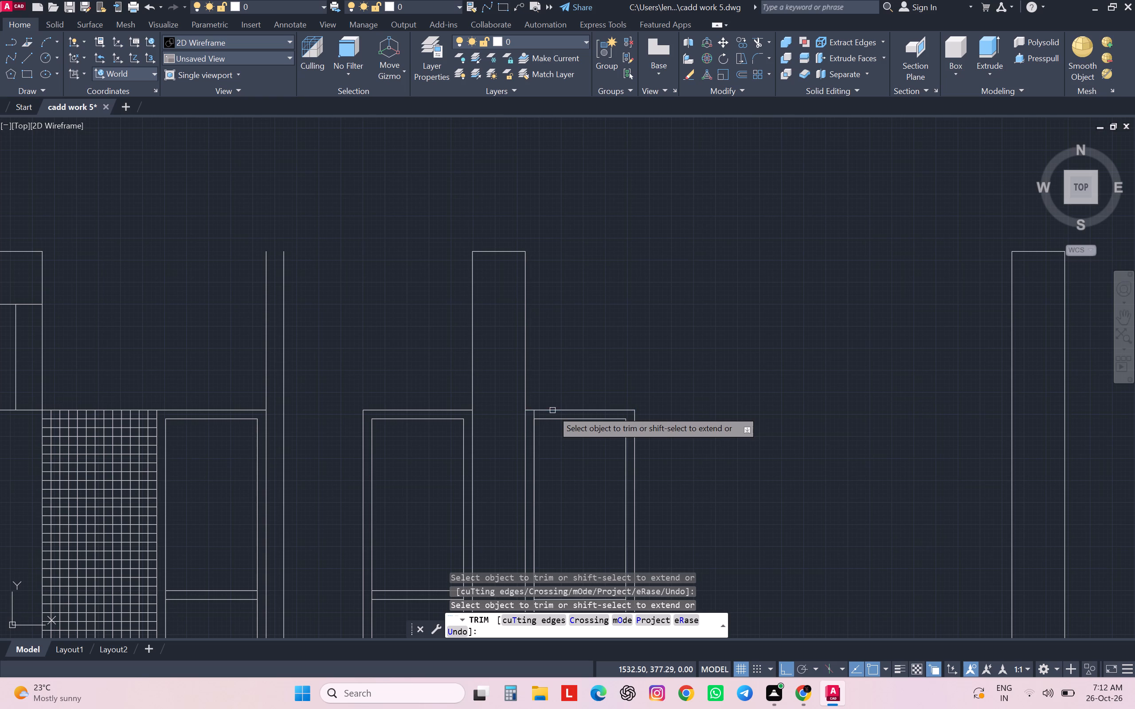
Trim the leftover jamb line stubs above the wide-bay door panel's top corner and below its bottom corner.
scroll(573, 403, down, 1)
scroll(553, 406, up, 1)
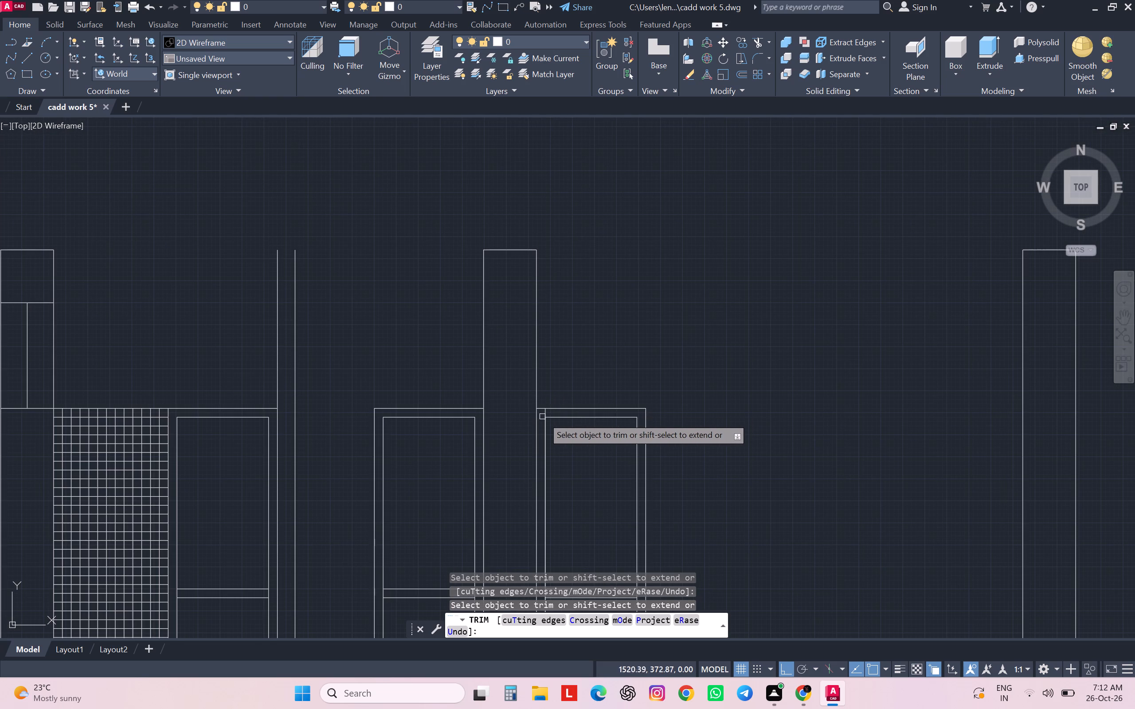
click(546, 413)
scroll(587, 371, down, 1)
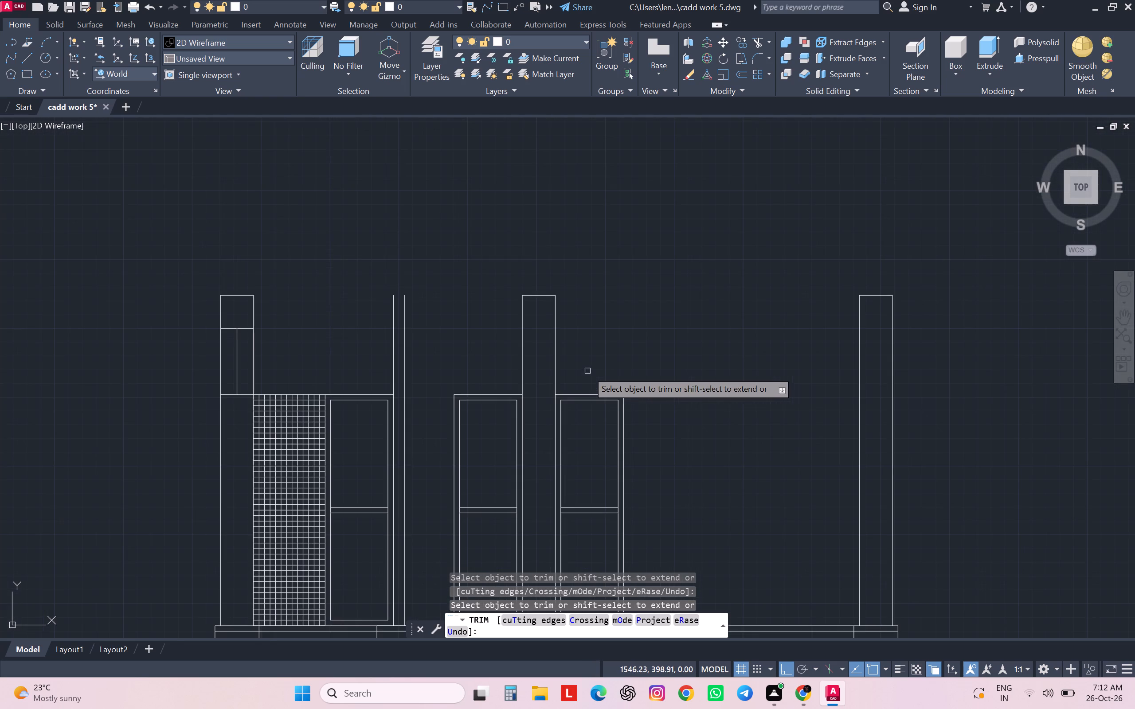
scroll(600, 443, down, 1)
middle_drag(600, 443, 601, 352)
scroll(599, 465, up, 2)
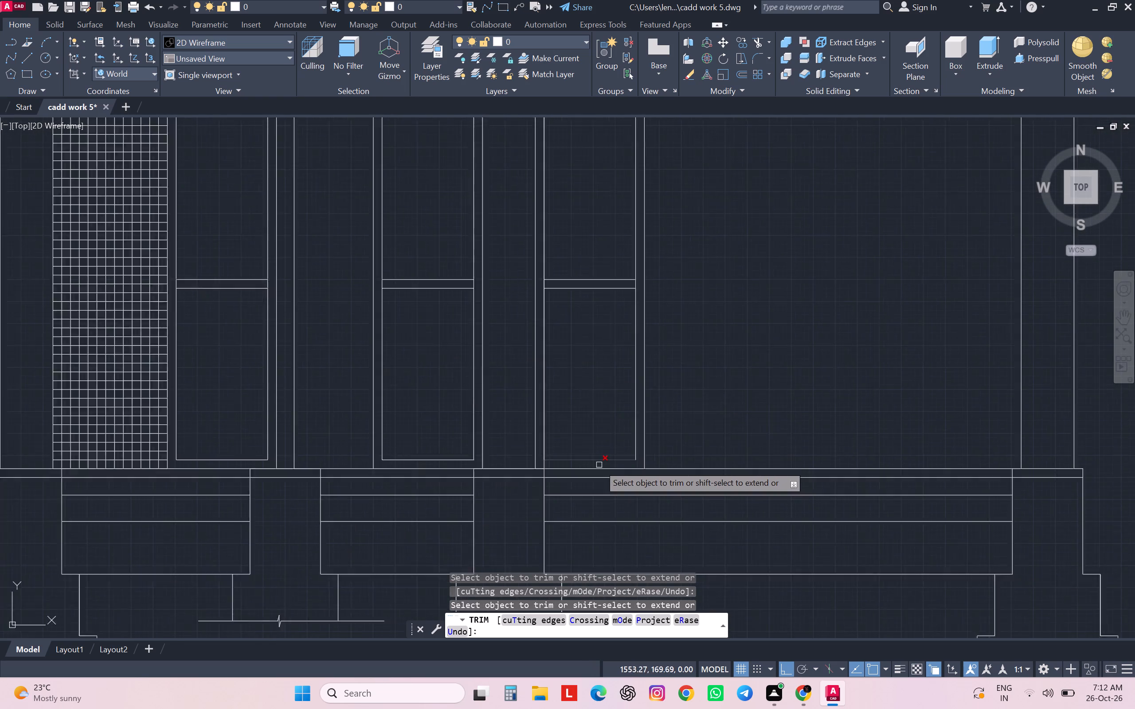
scroll(599, 465, up, 1)
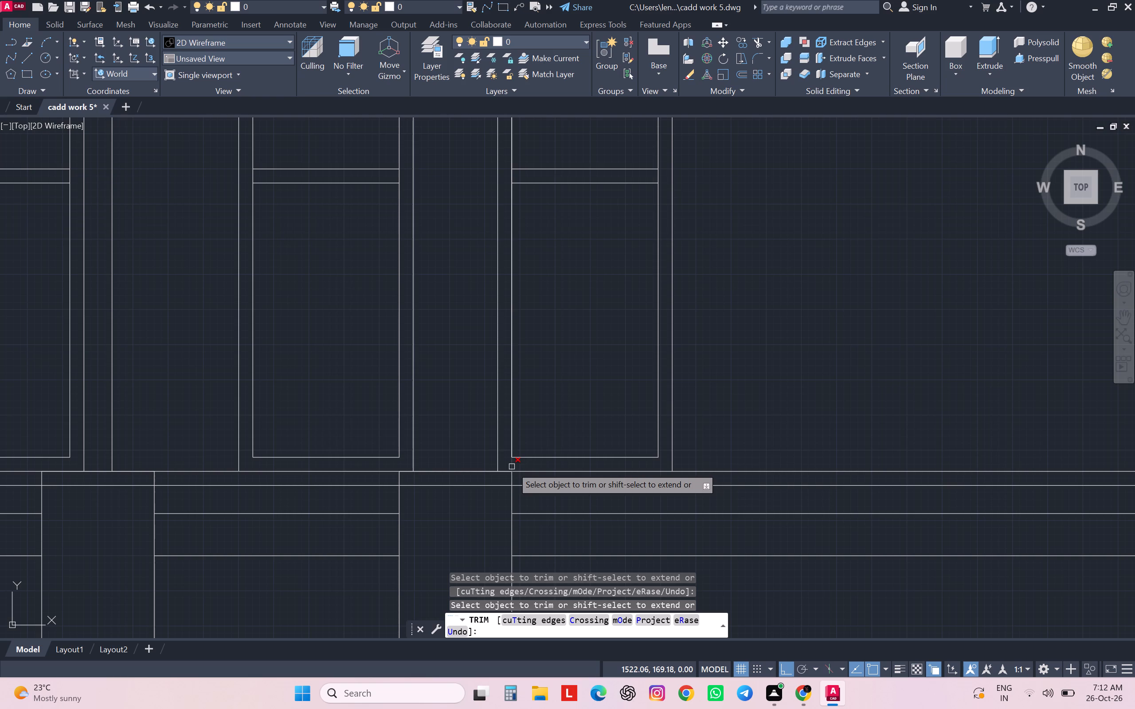
click(512, 467)
scroll(655, 467, down, 2)
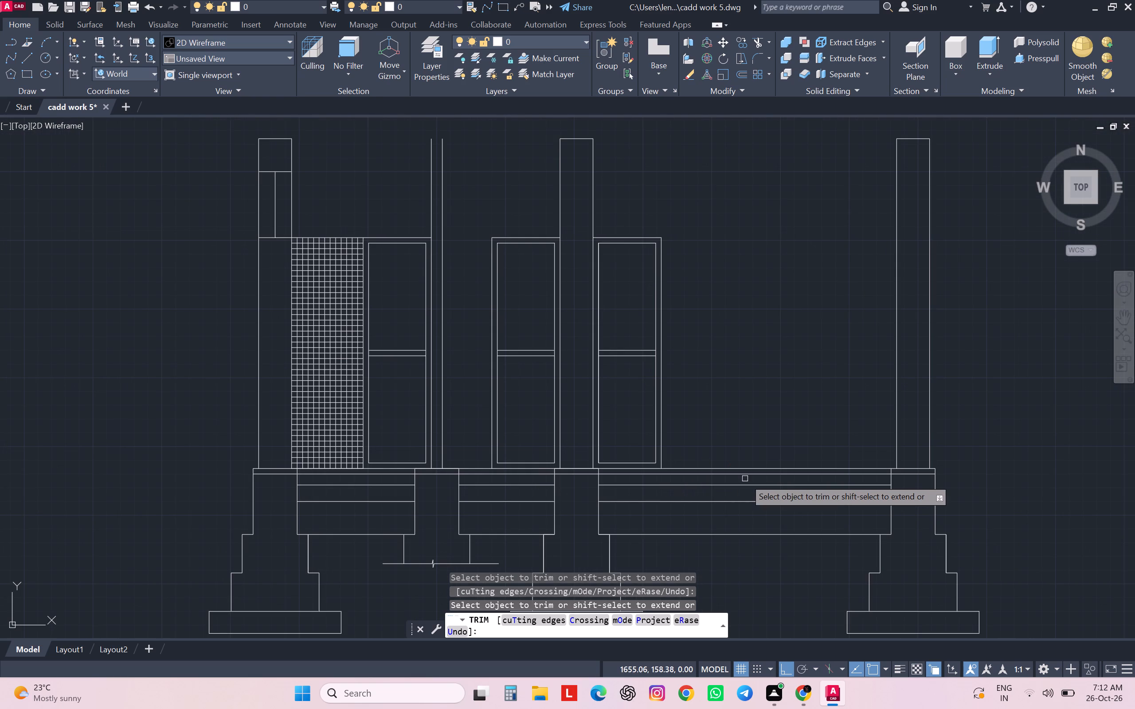
scroll(745, 479, down, 2)
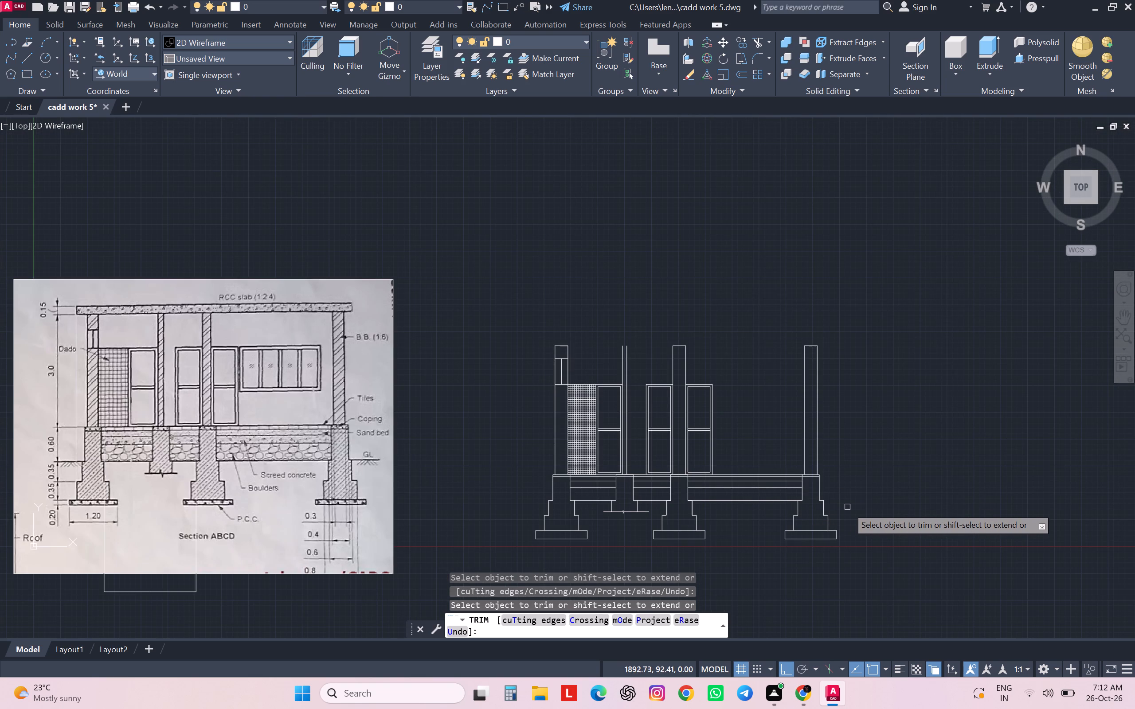
key(Escape)
key(Escape)
key(Escape)
key(Escape)
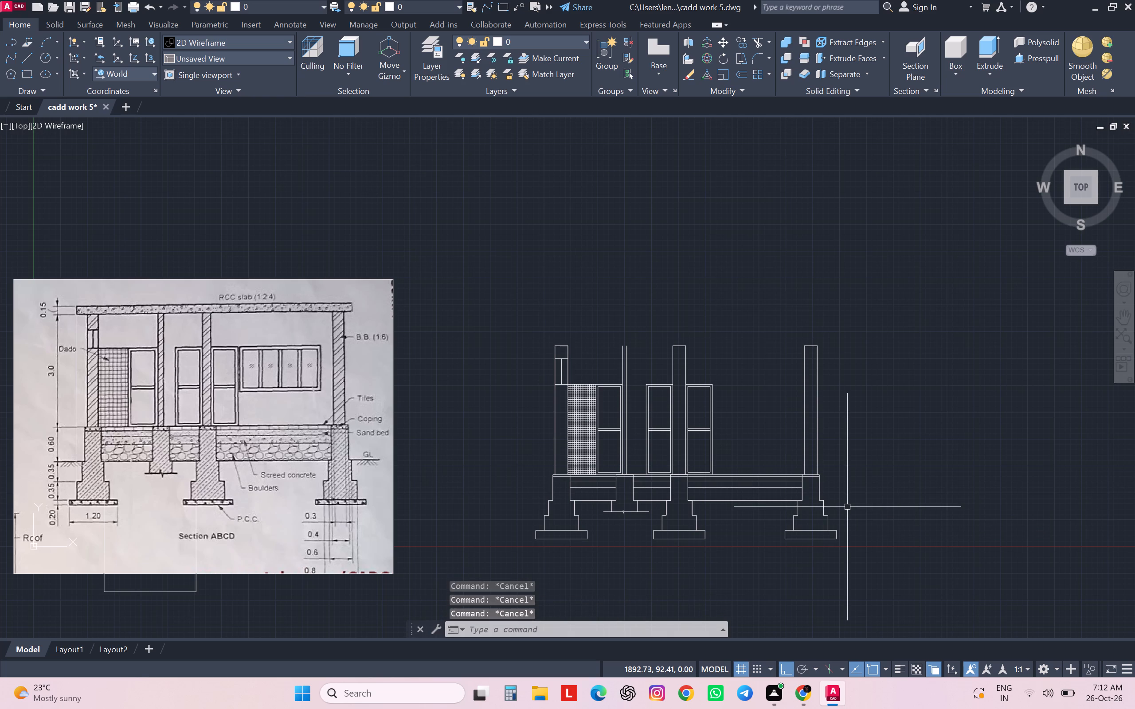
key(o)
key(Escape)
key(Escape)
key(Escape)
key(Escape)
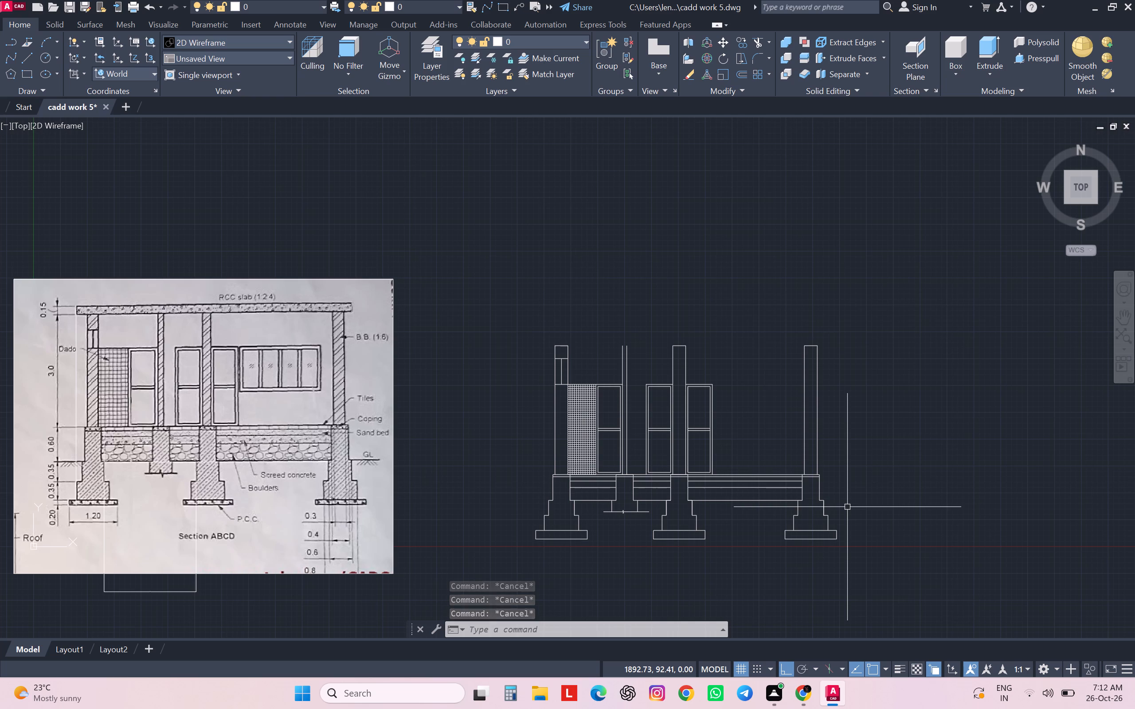
Extend the wide-bay door's head line horizontally across the bay to the last wall's near face.
text(ex)
key(space)
scroll(763, 445, up, 2)
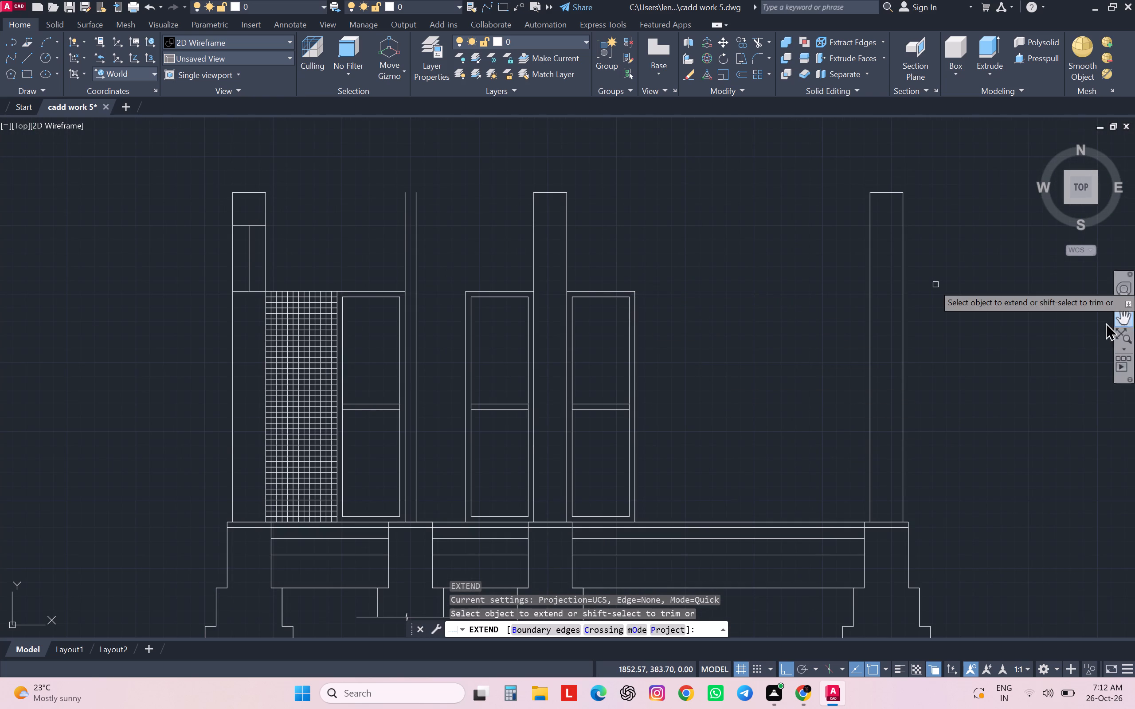
click(617, 290)
key(Escape)
key(Escape)
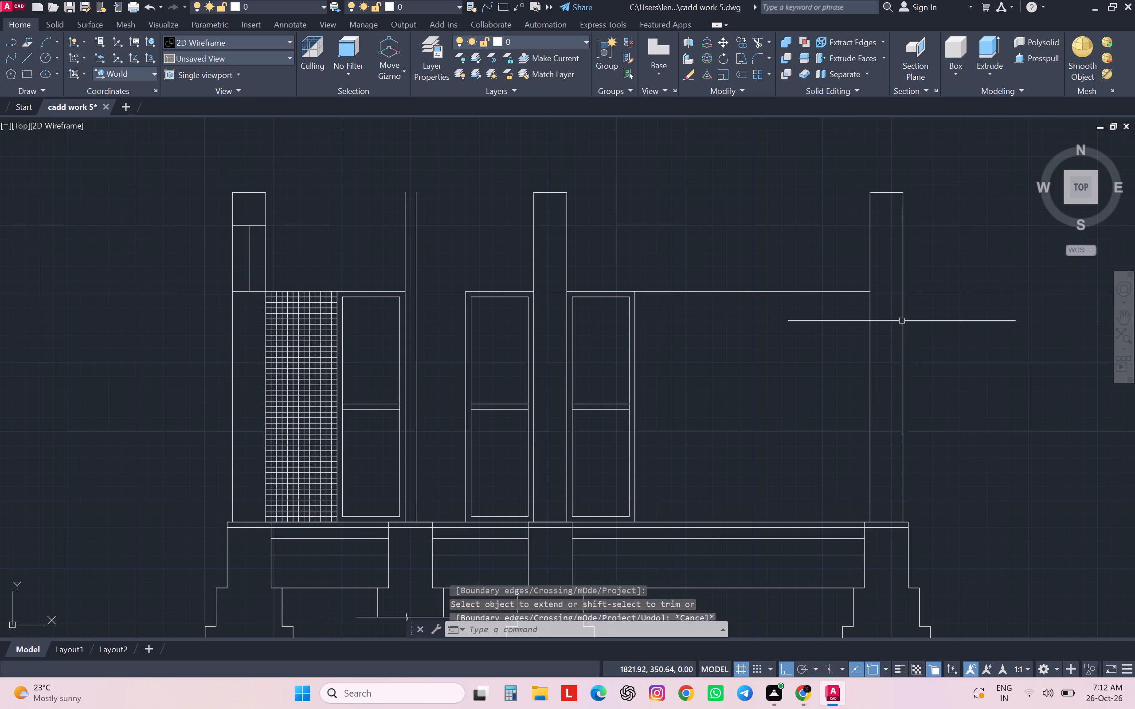
Offset the wide bay's head line 5 cm downward to form the window's upper frame.
scroll(902, 321, down, 2)
key(Escape)
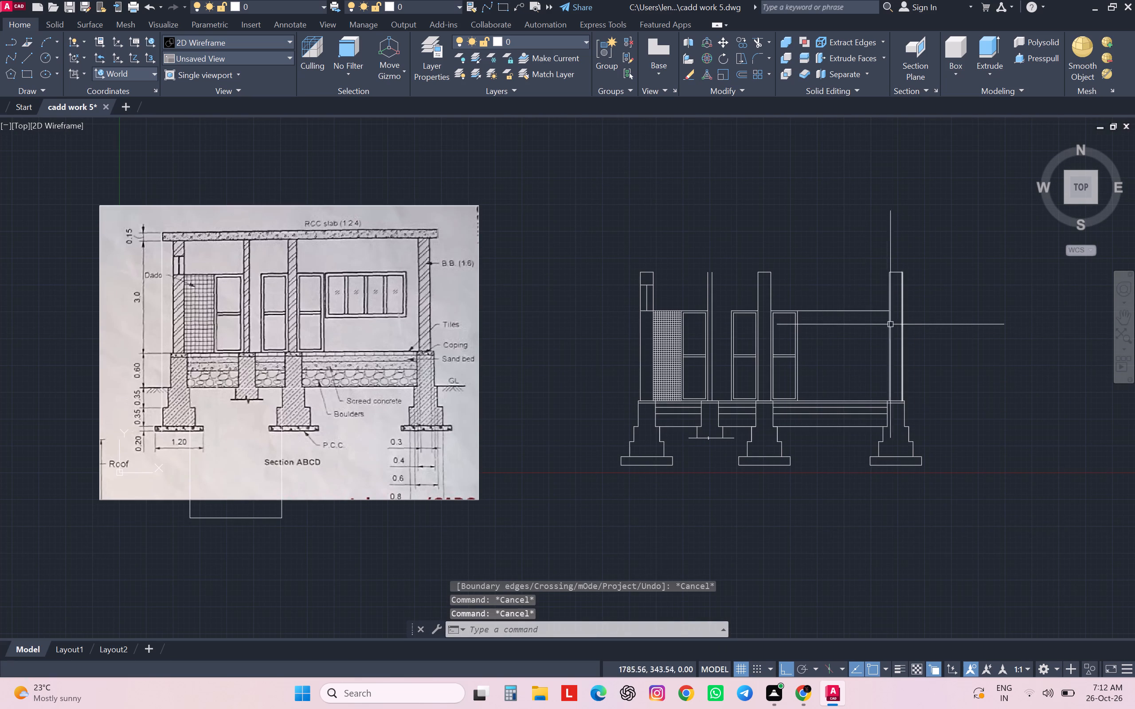
click(850, 312)
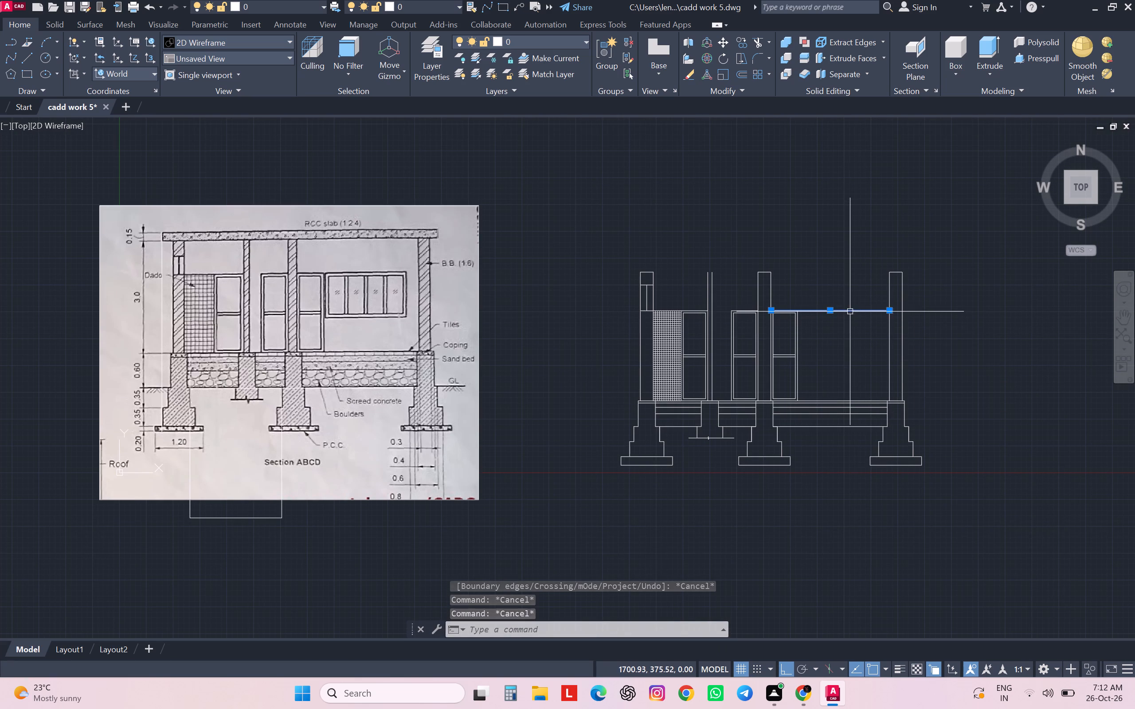
key(o)
key(Return)
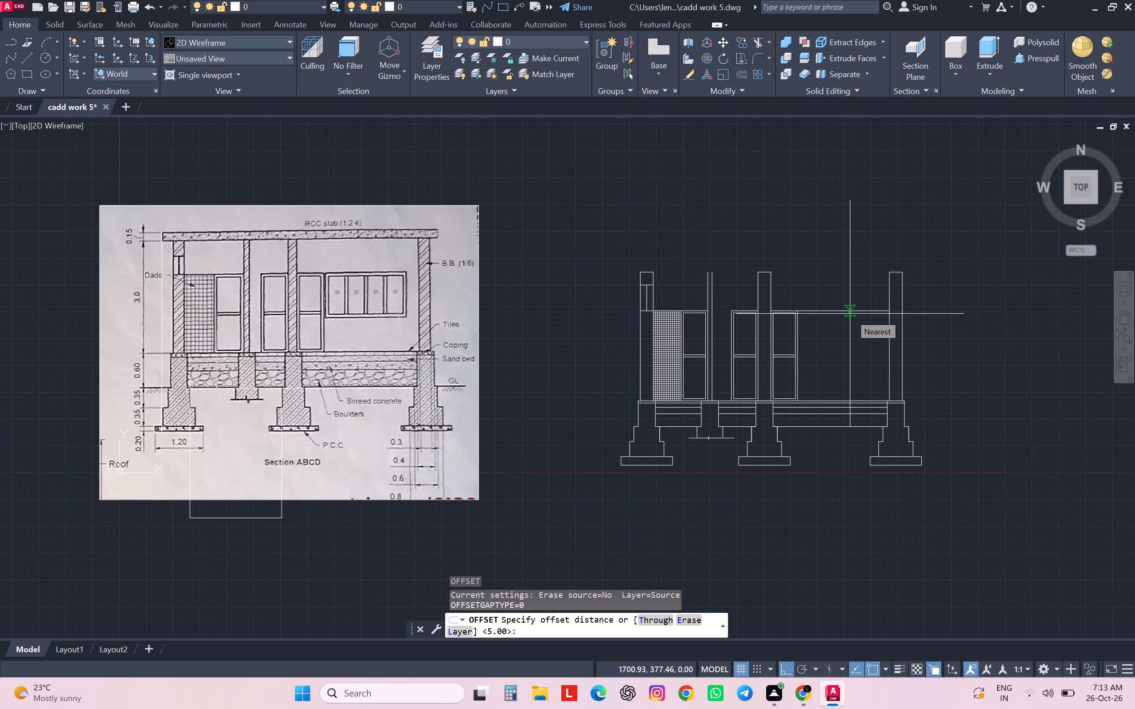
key(Clear)
key(Return)
click(858, 346)
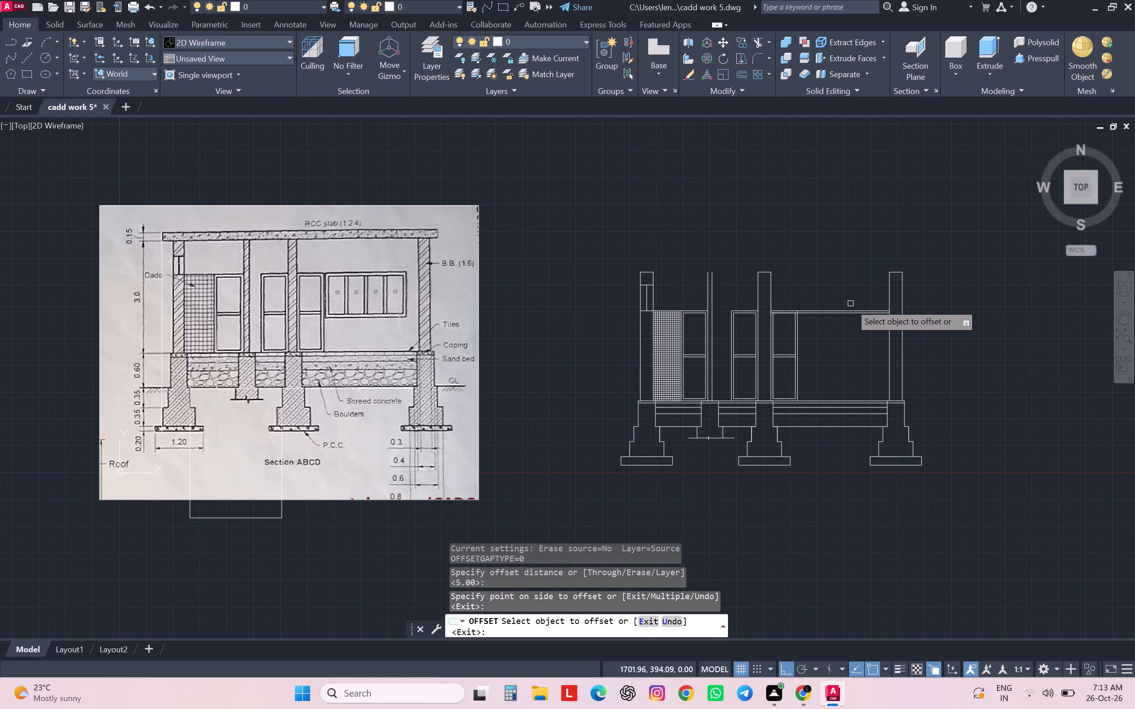
scroll(850, 304, up, 3)
key(Escape)
key(Escape)
key(Escape)
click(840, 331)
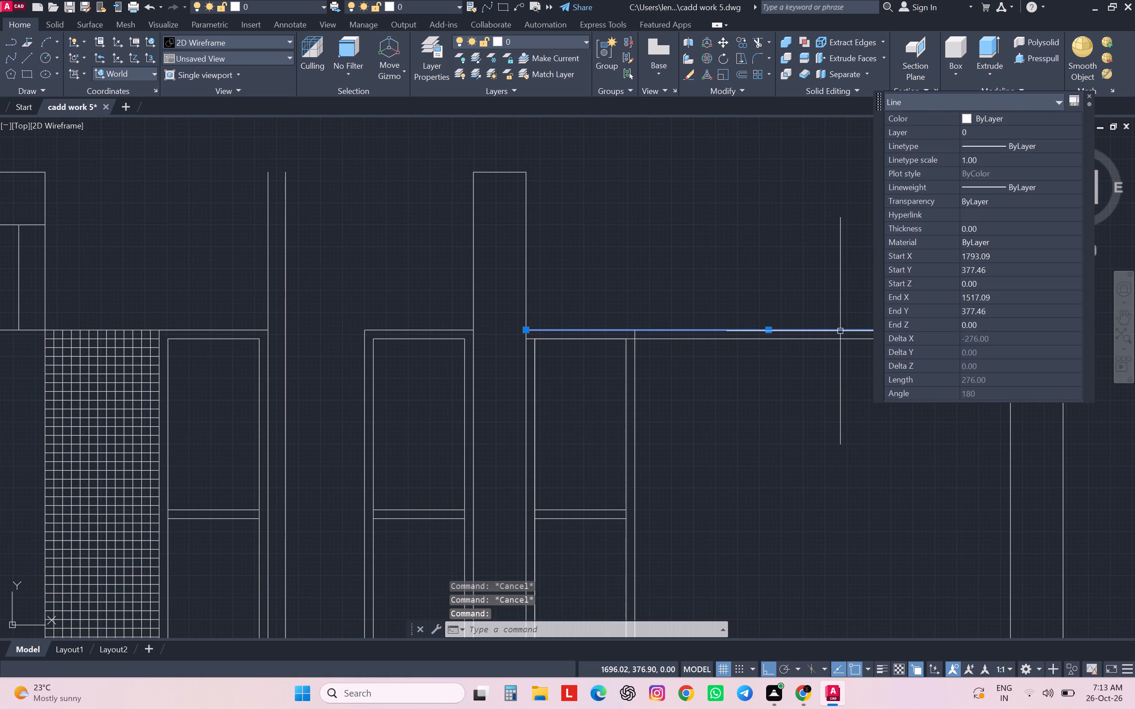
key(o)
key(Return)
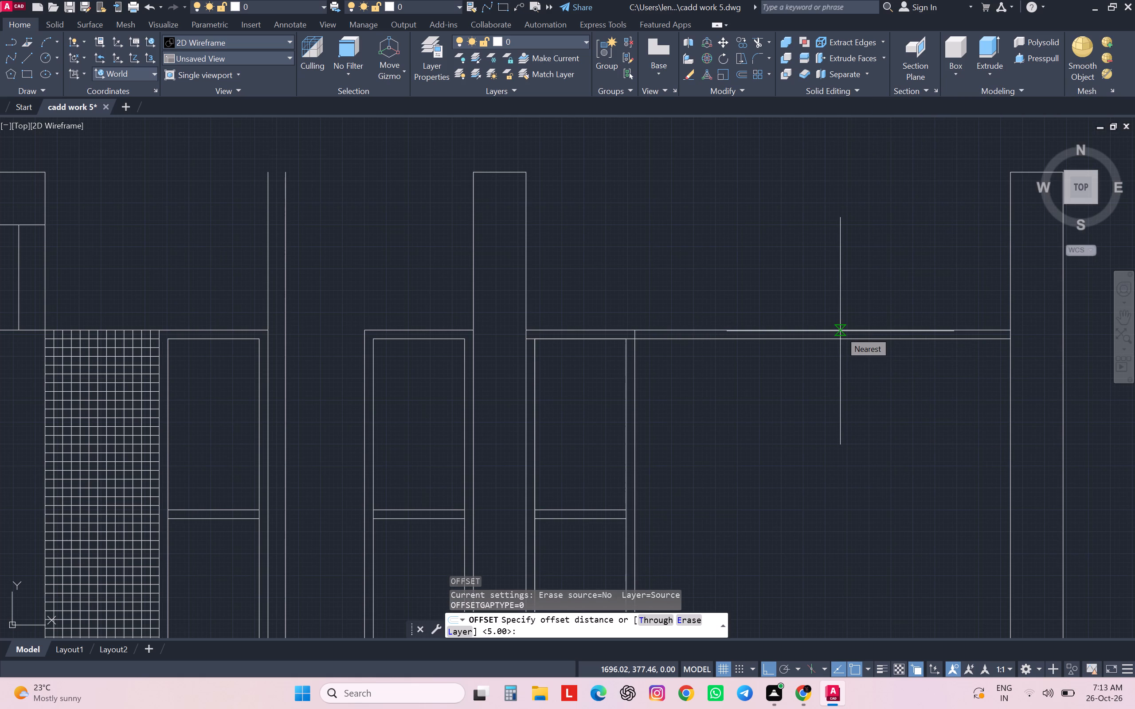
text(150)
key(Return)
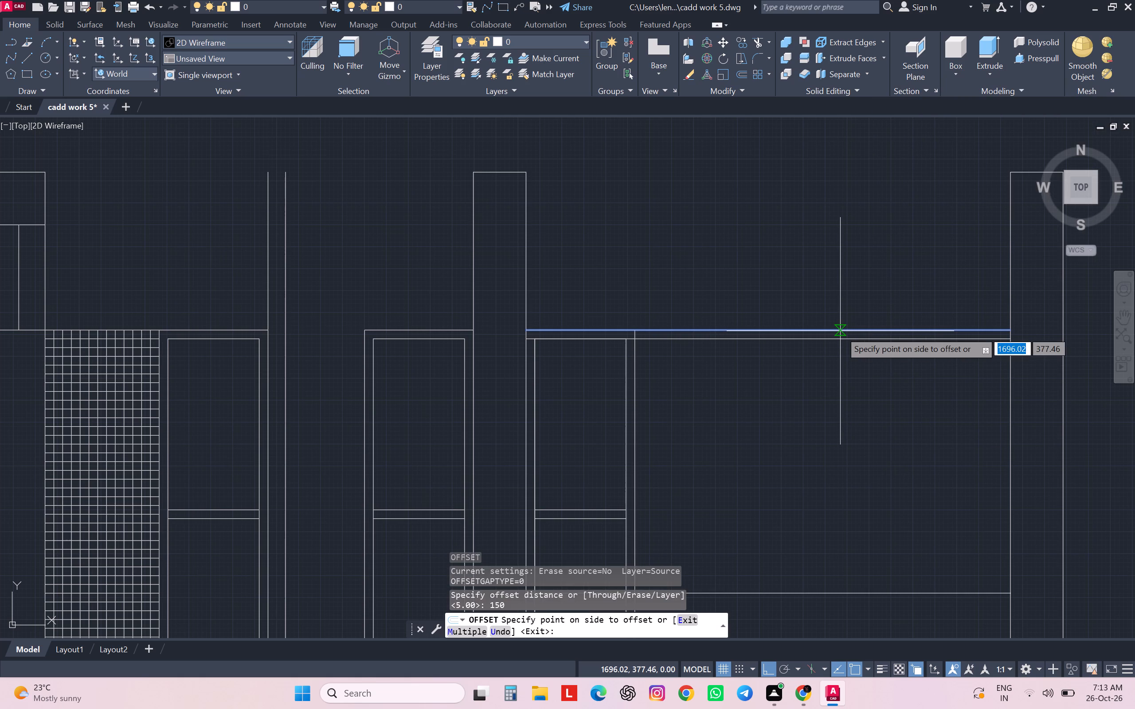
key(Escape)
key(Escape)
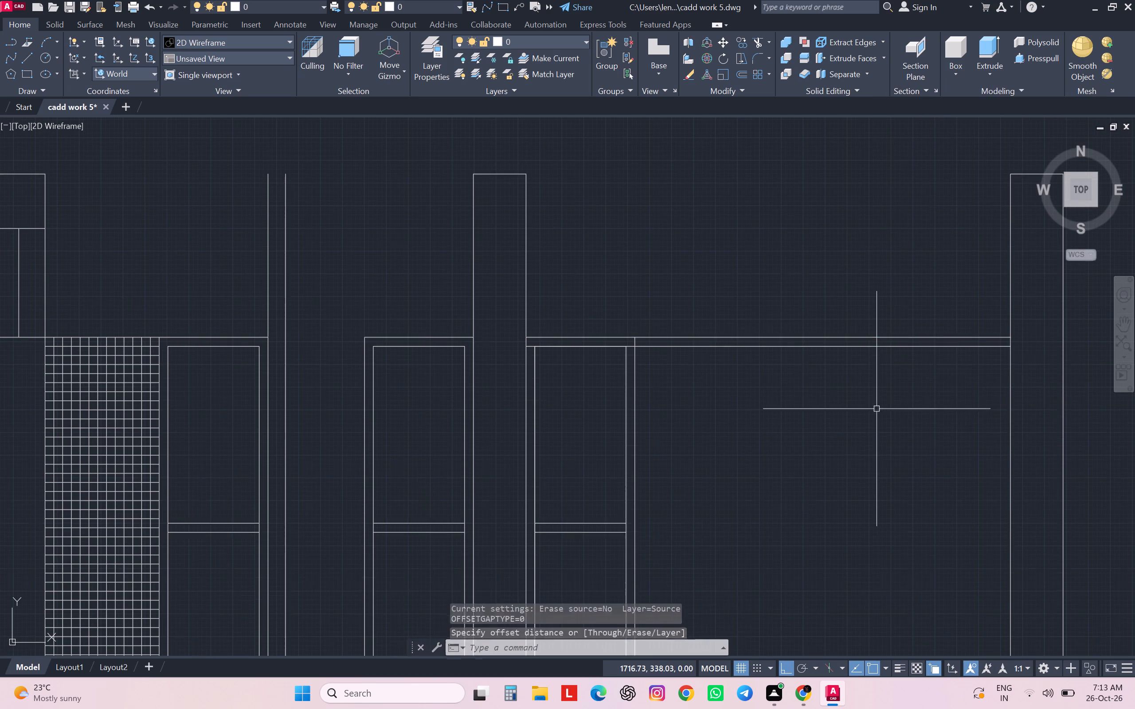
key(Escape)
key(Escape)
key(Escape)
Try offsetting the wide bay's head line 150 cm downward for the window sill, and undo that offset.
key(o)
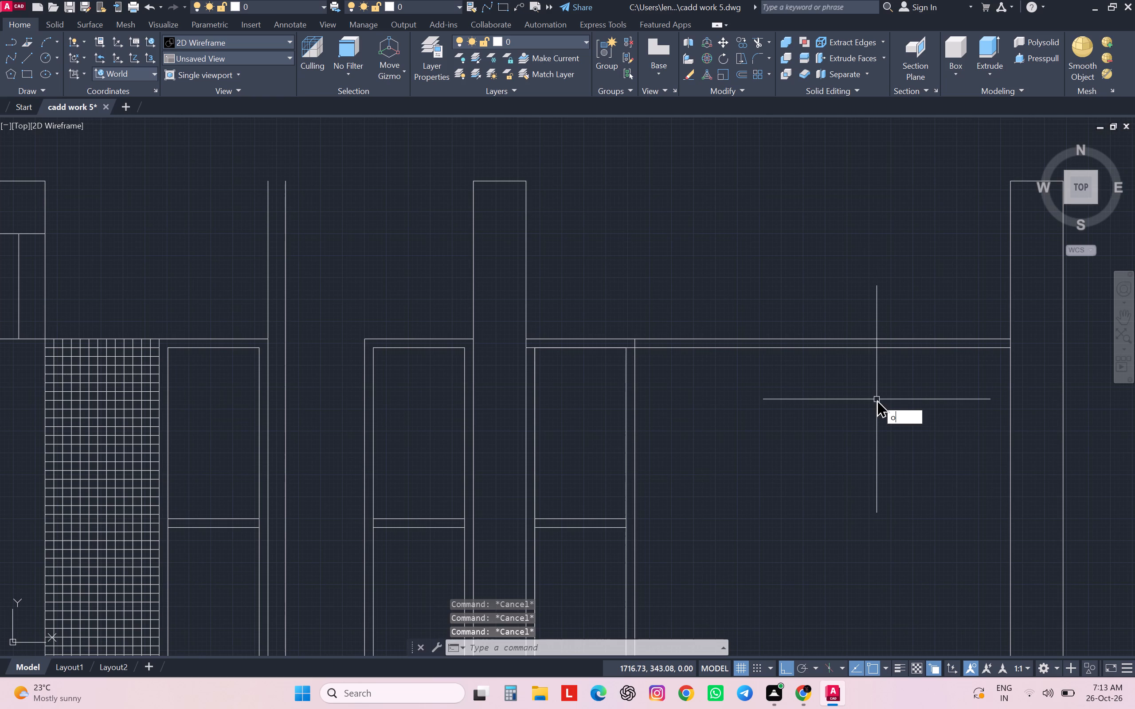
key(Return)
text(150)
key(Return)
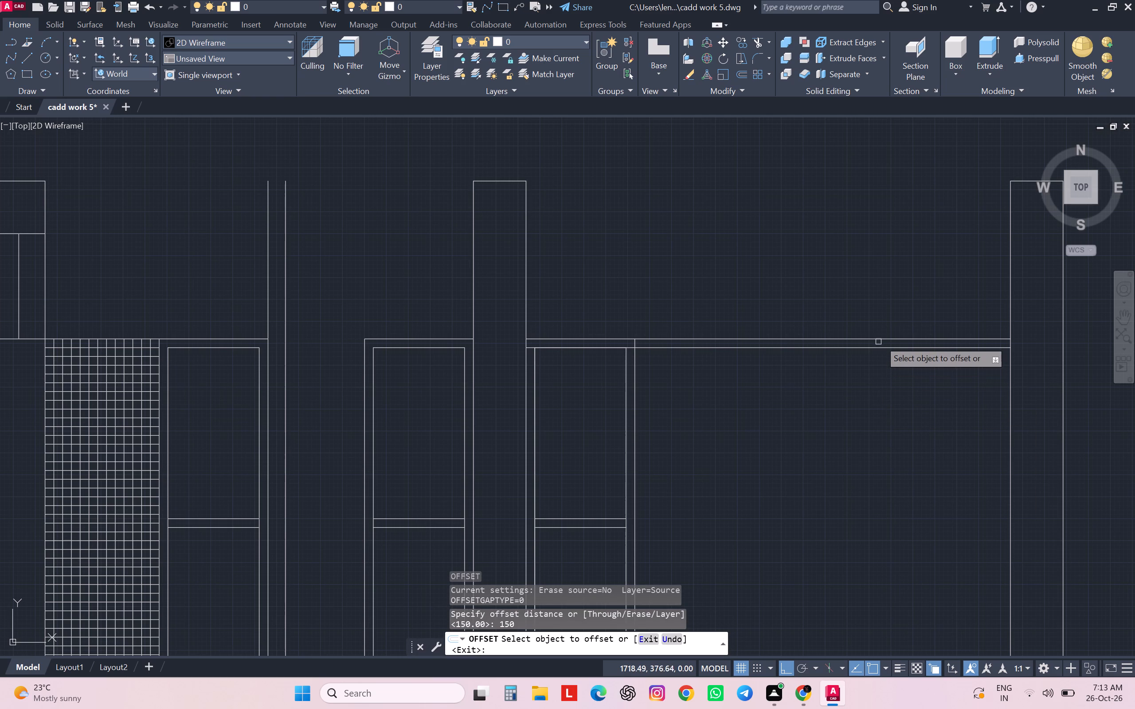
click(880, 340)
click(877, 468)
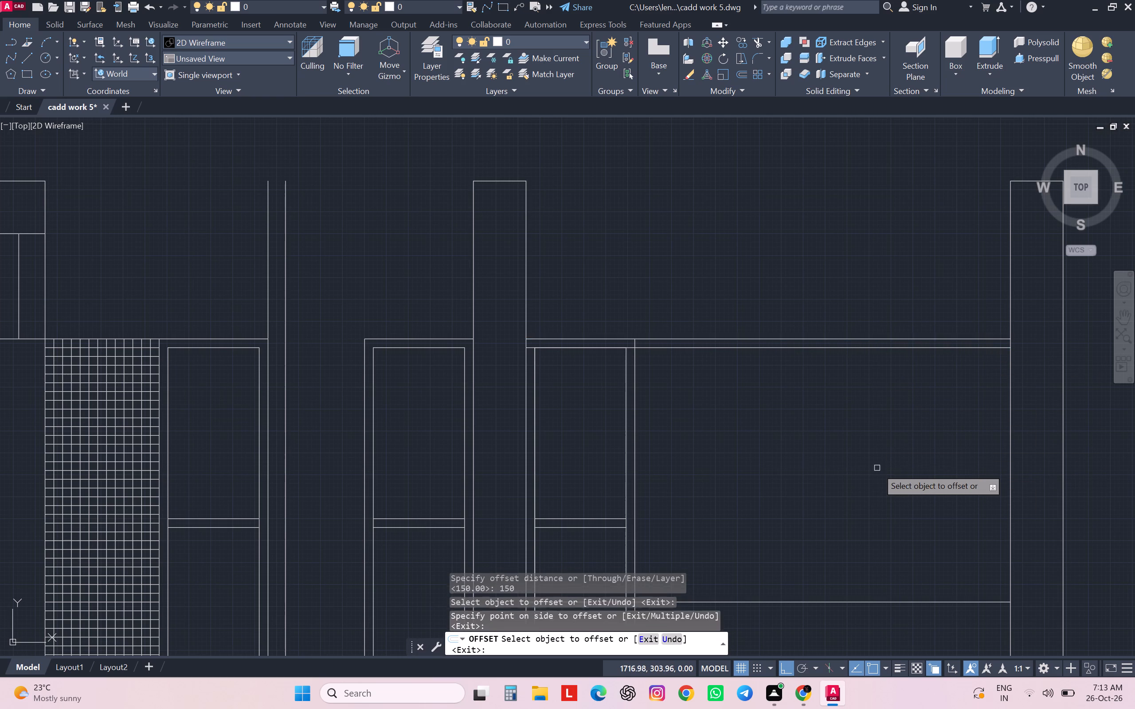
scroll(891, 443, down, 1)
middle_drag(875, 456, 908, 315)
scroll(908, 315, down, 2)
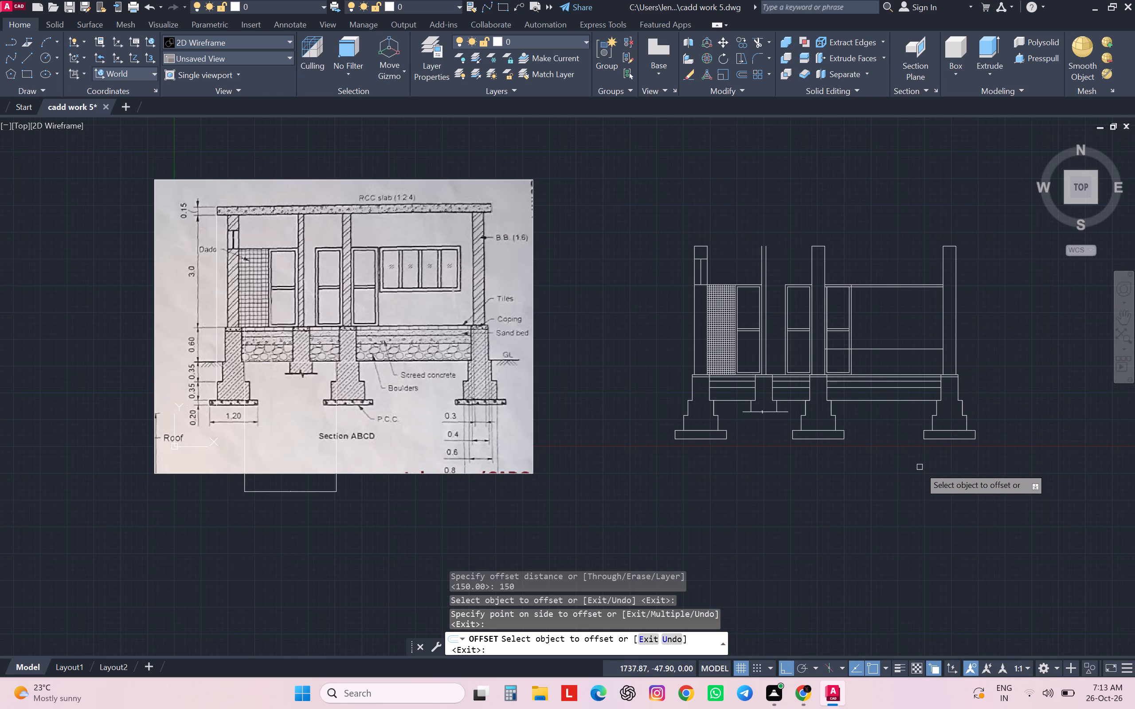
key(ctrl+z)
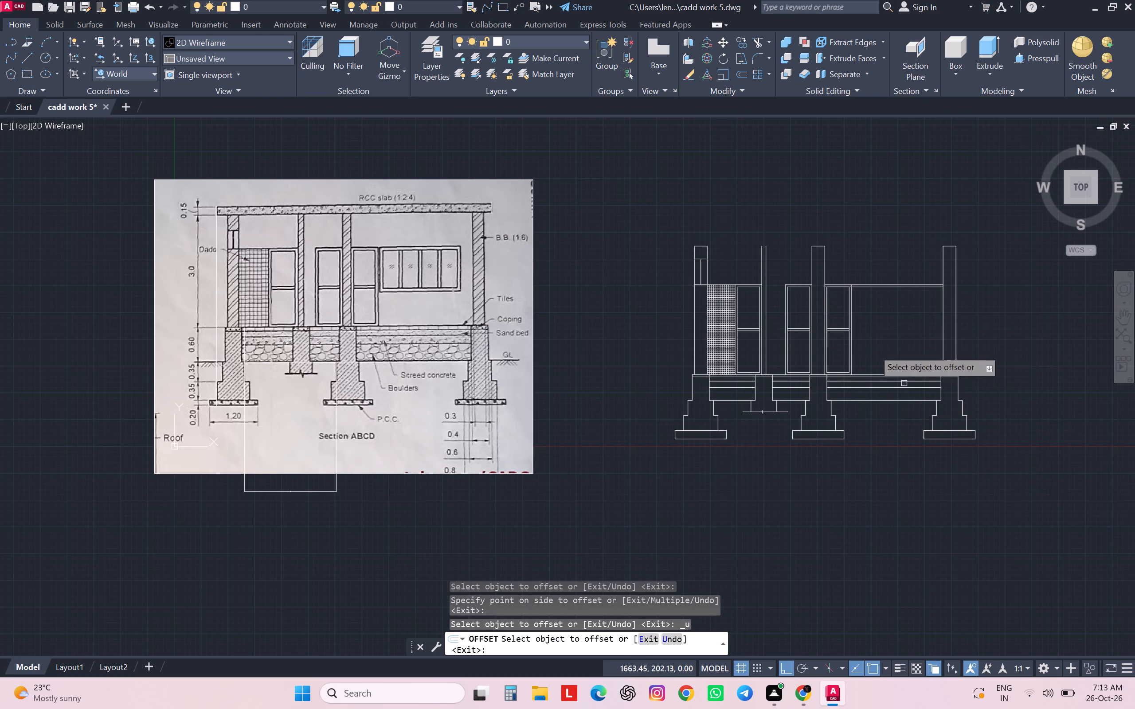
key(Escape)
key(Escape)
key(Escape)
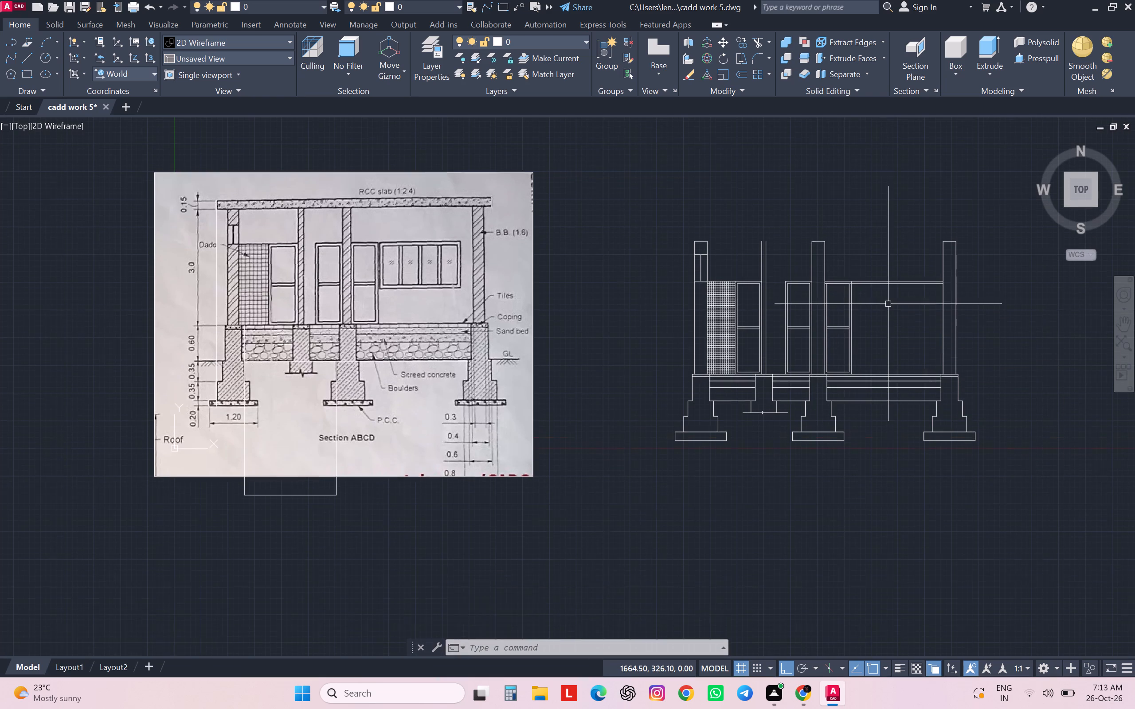
Offset the wide bay's head line 120 cm downward to form the window's sill line.
key(Escape)
key(o)
key(Return)
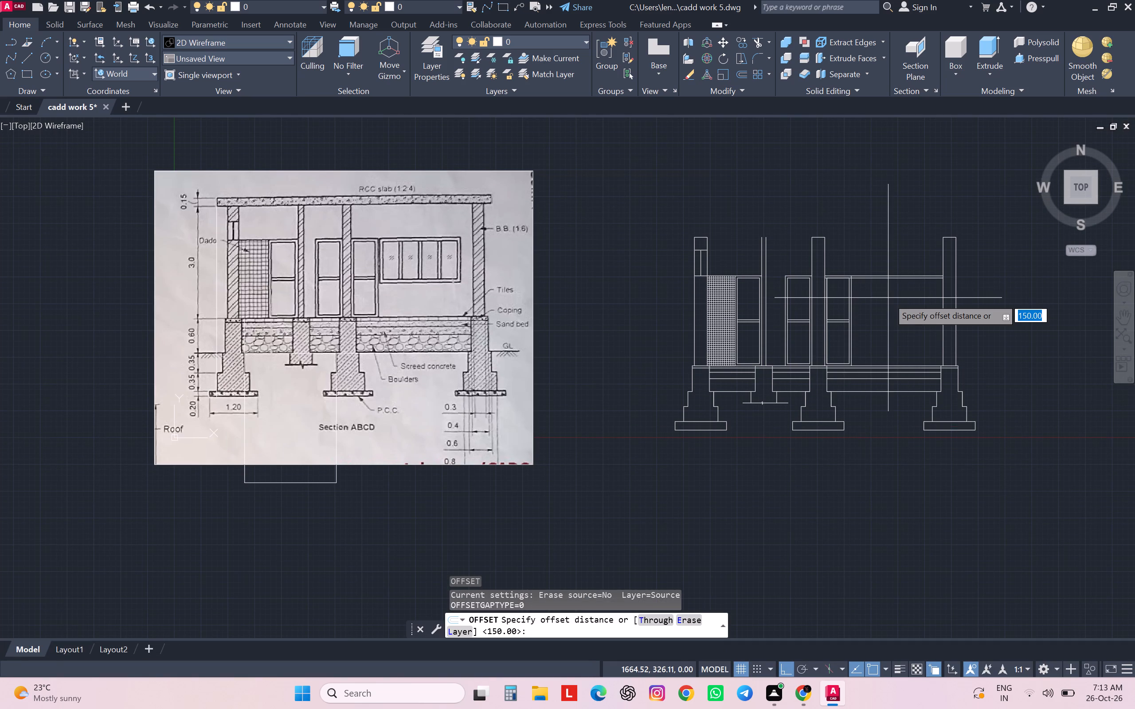
text(120)
key(Return)
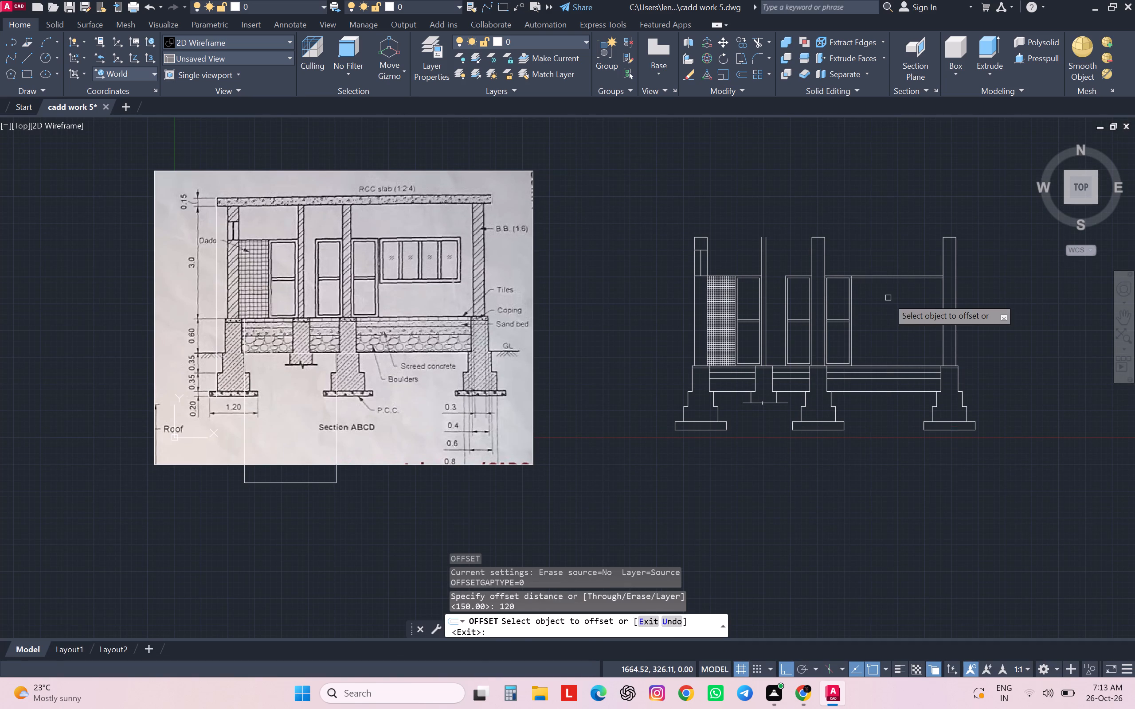
scroll(812, 304, up, 2)
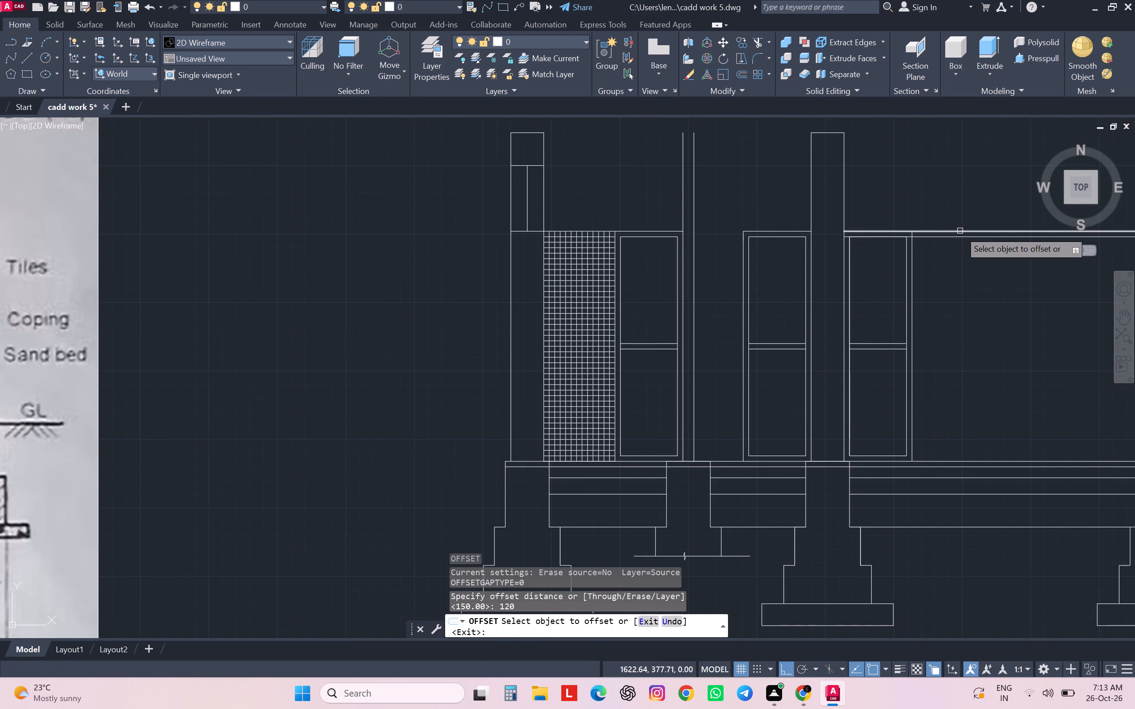
click(960, 231)
click(995, 375)
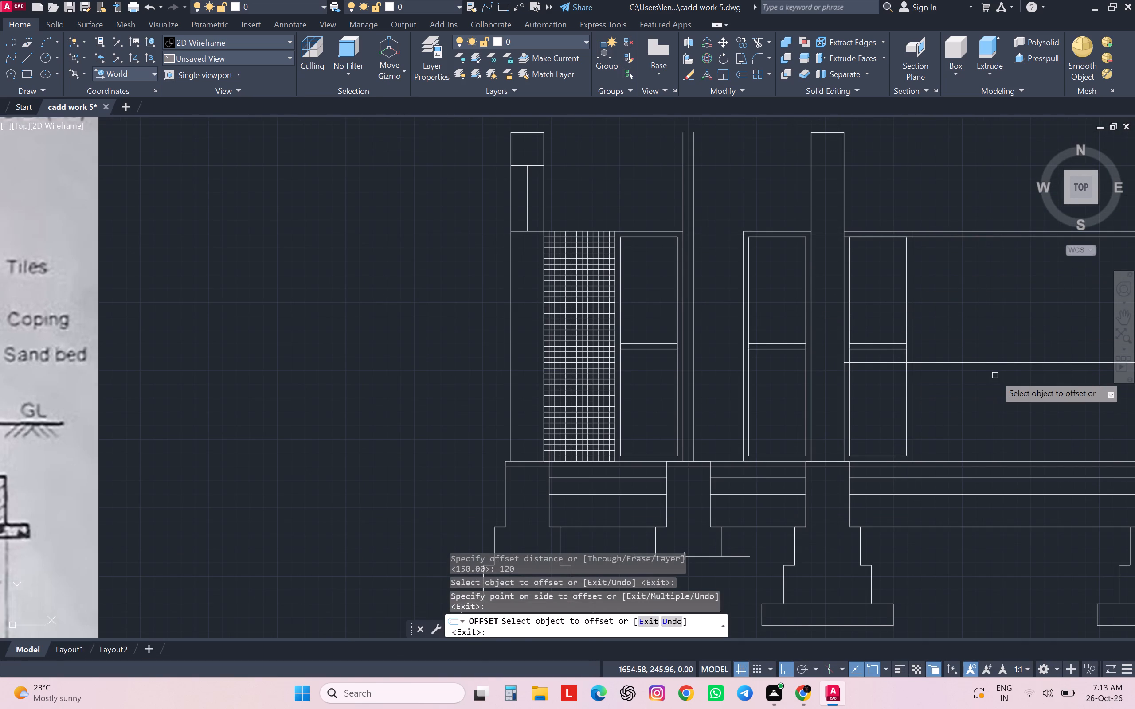
key(Escape)
key(Escape)
key(Escape)
key(Escape)
key(Escape)
key(Escape)
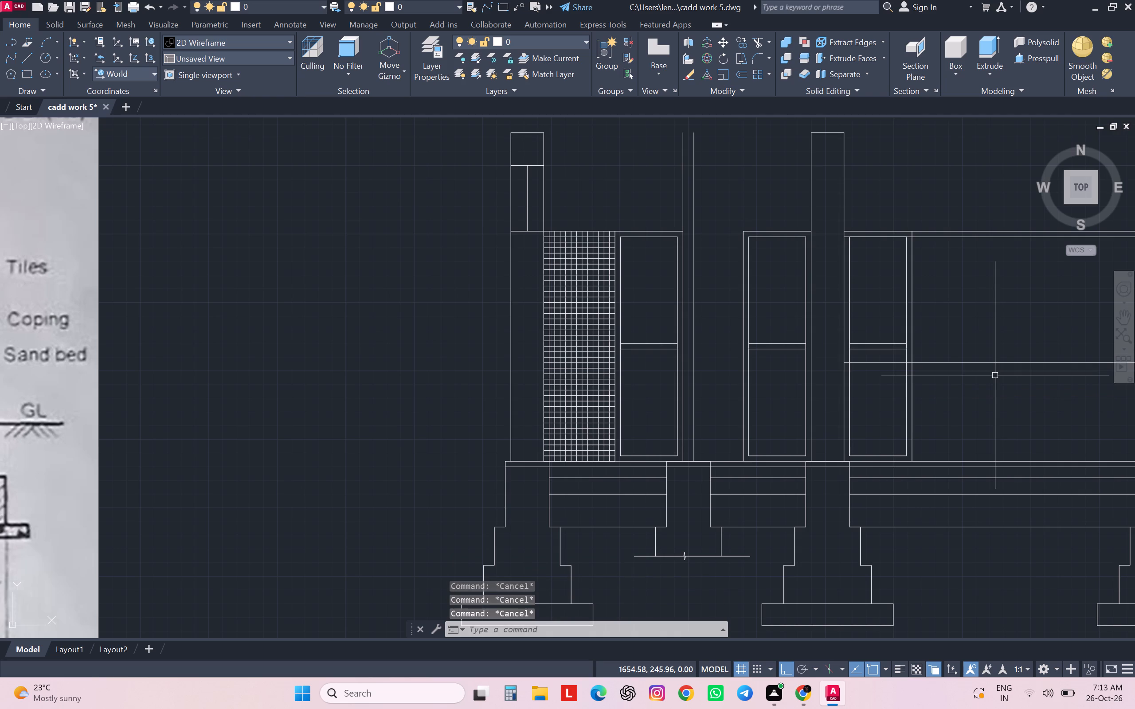
Offset the window's sill line 5 cm downward to form the lower frame.
key(o)
key(Return)
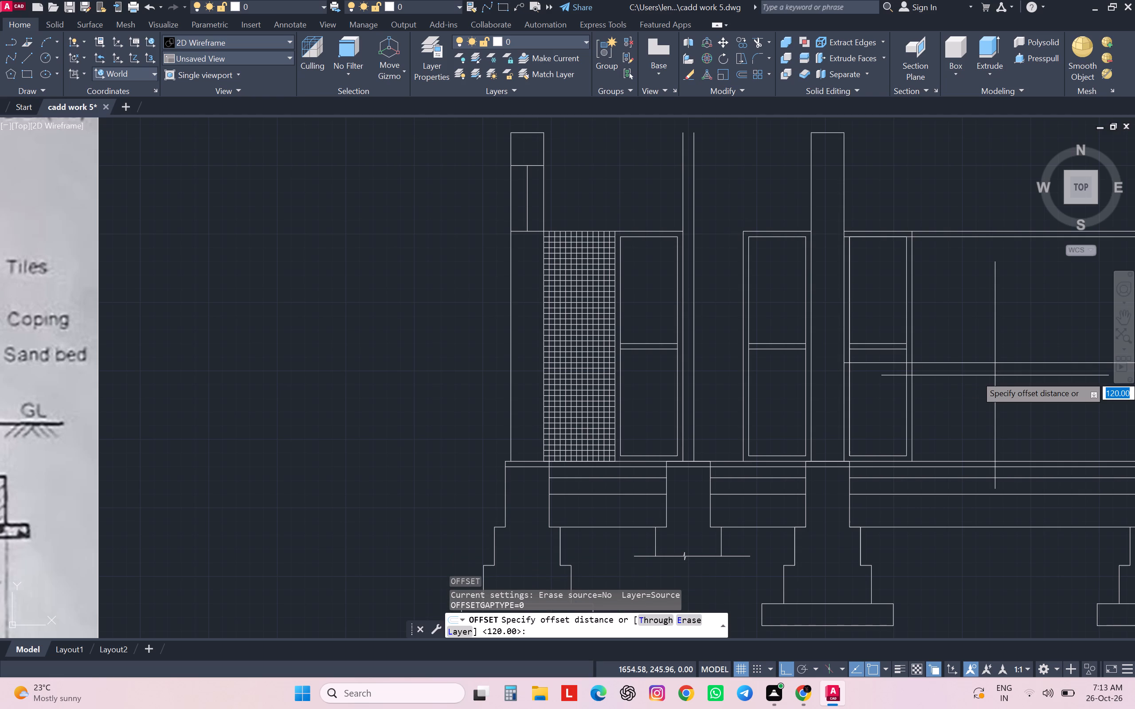
key(5)
key(Delete)
key(Return)
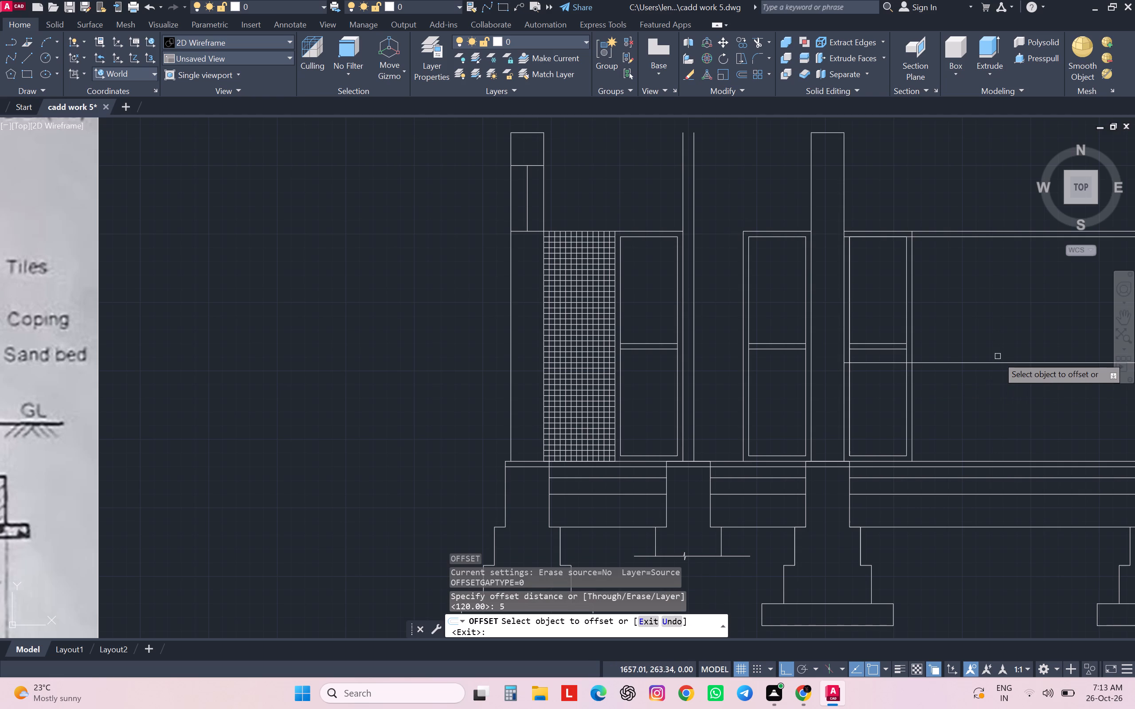
click(996, 362)
click(1002, 390)
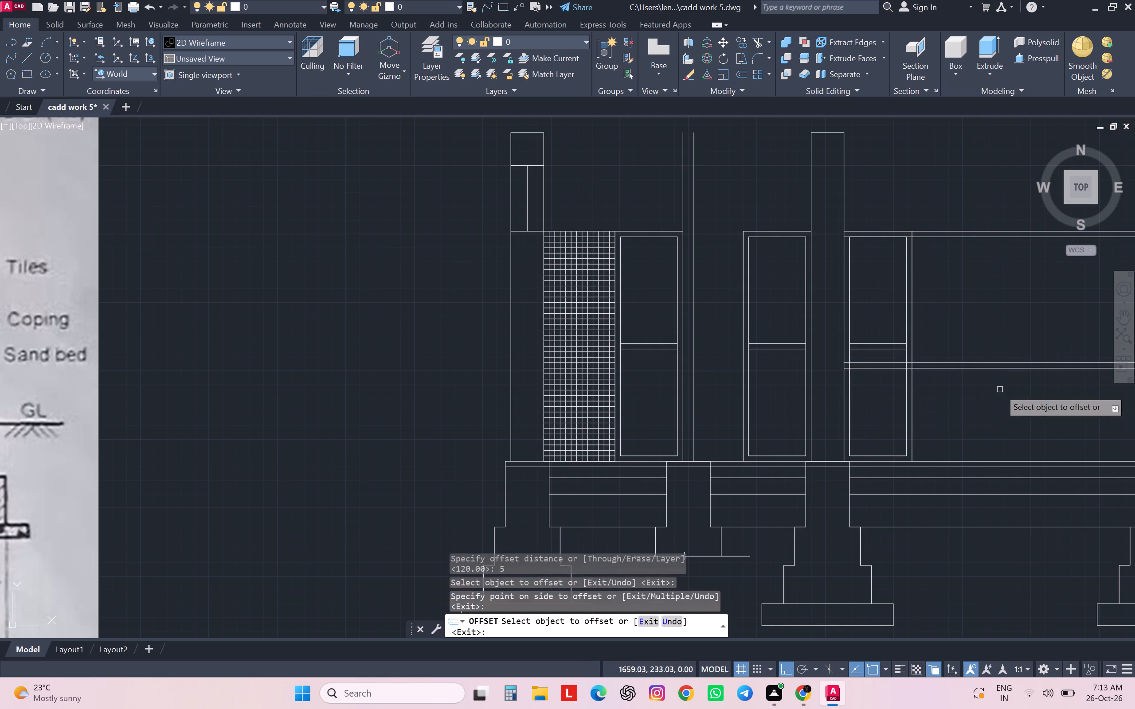
key(Escape)
key(Escape)
key(Escape)
key(Escape)
key(Escape)
Trim both window sill lines where they cross the wide-bay door, from its outer jamb back to the third wall.
key(t)
key(r)
key(Return)
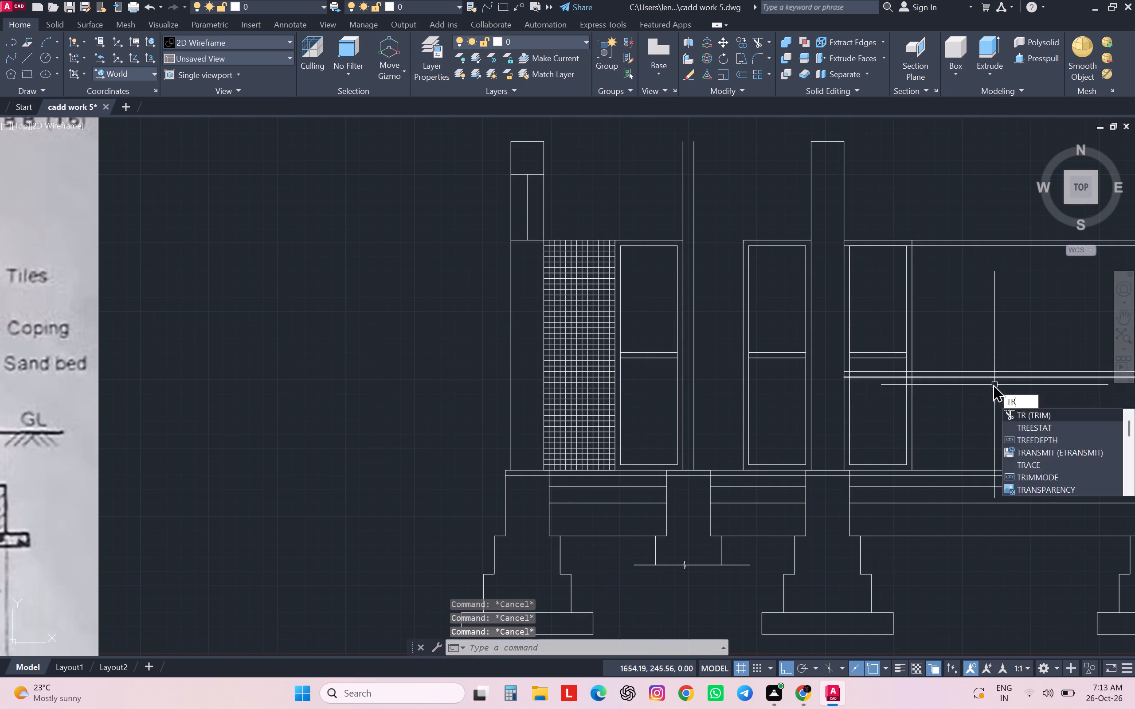
scroll(931, 375, up, 3)
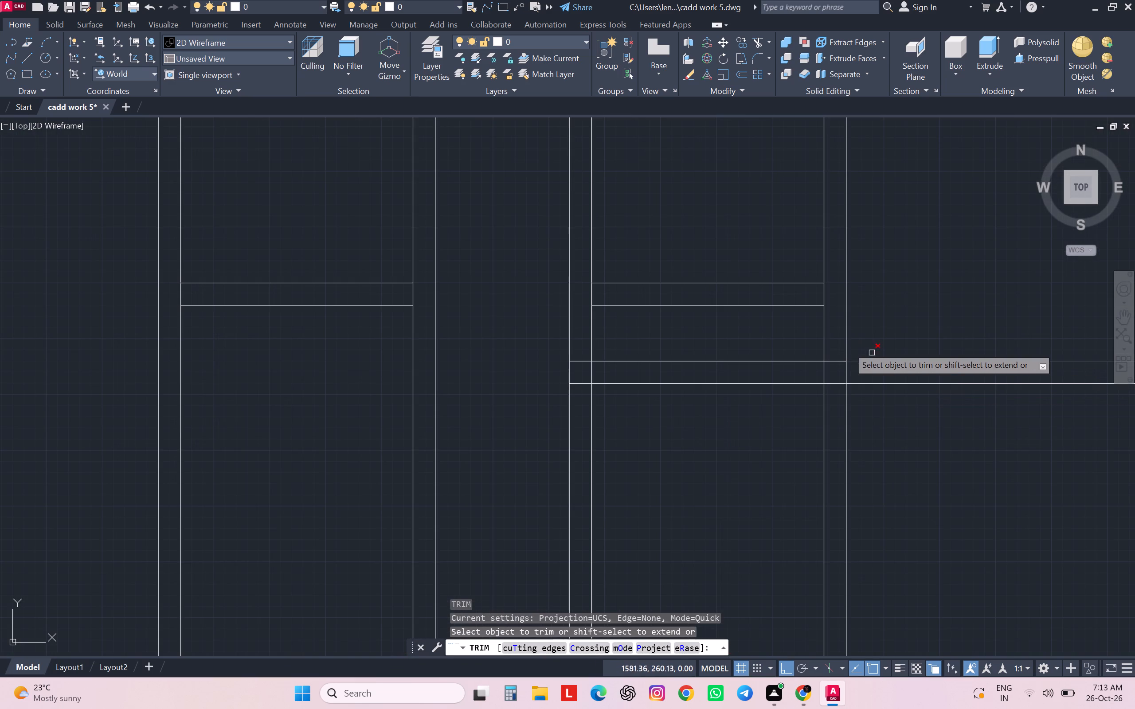
click(834, 345)
click(830, 396)
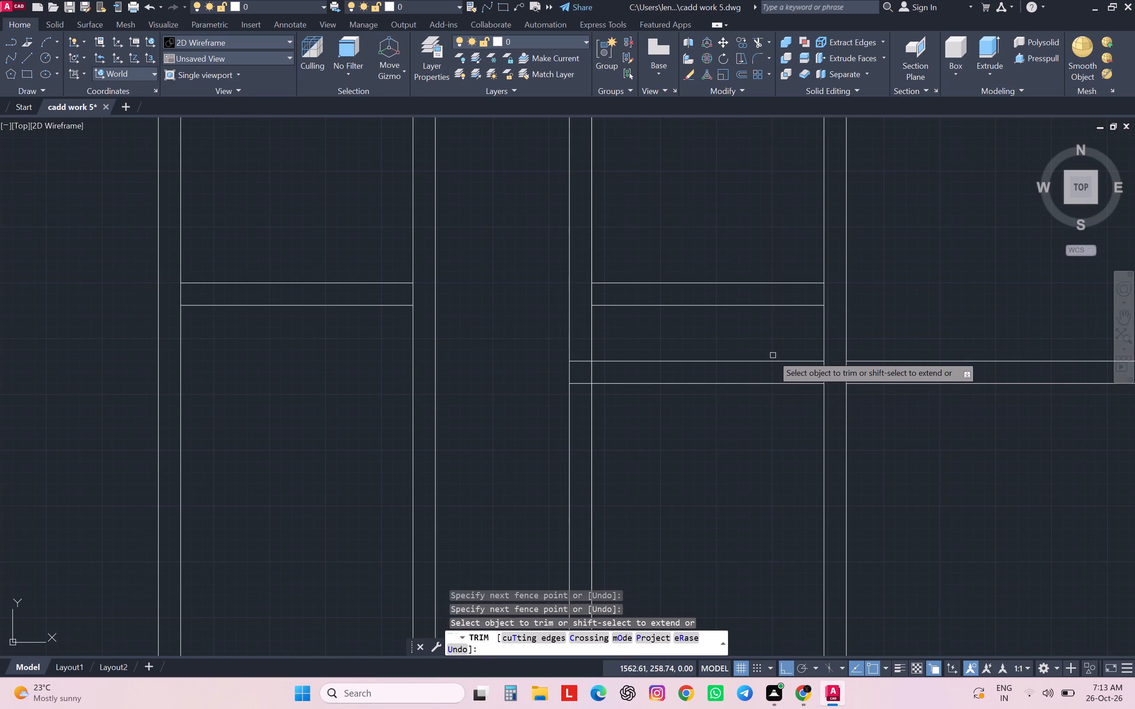
click(772, 355)
click(741, 400)
click(578, 355)
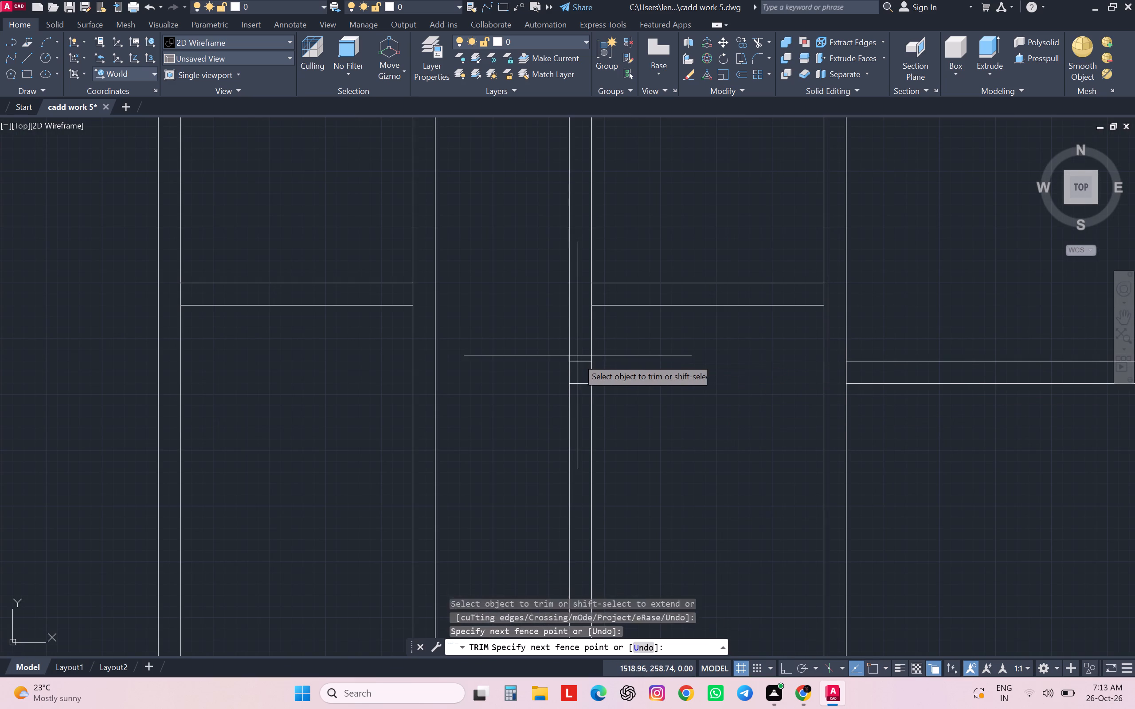
click(582, 390)
scroll(598, 363, down, 3)
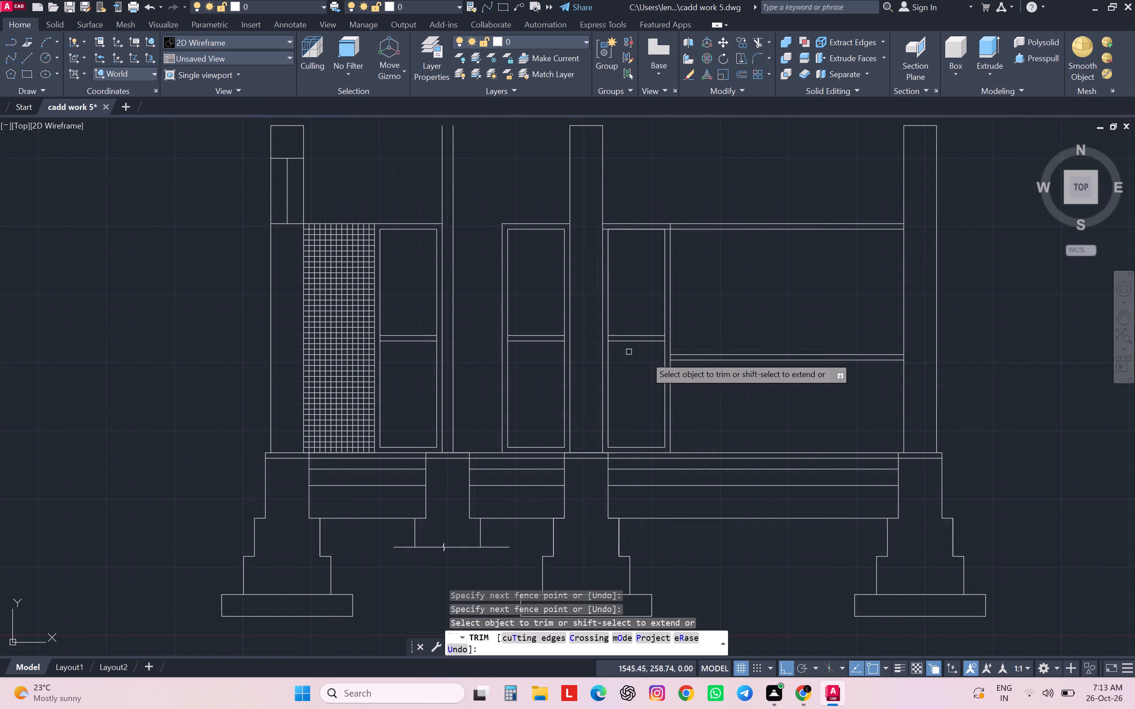
Compare the wide bay's head and sill lines with the window shown in the reference section.
scroll(867, 370, down, 2)
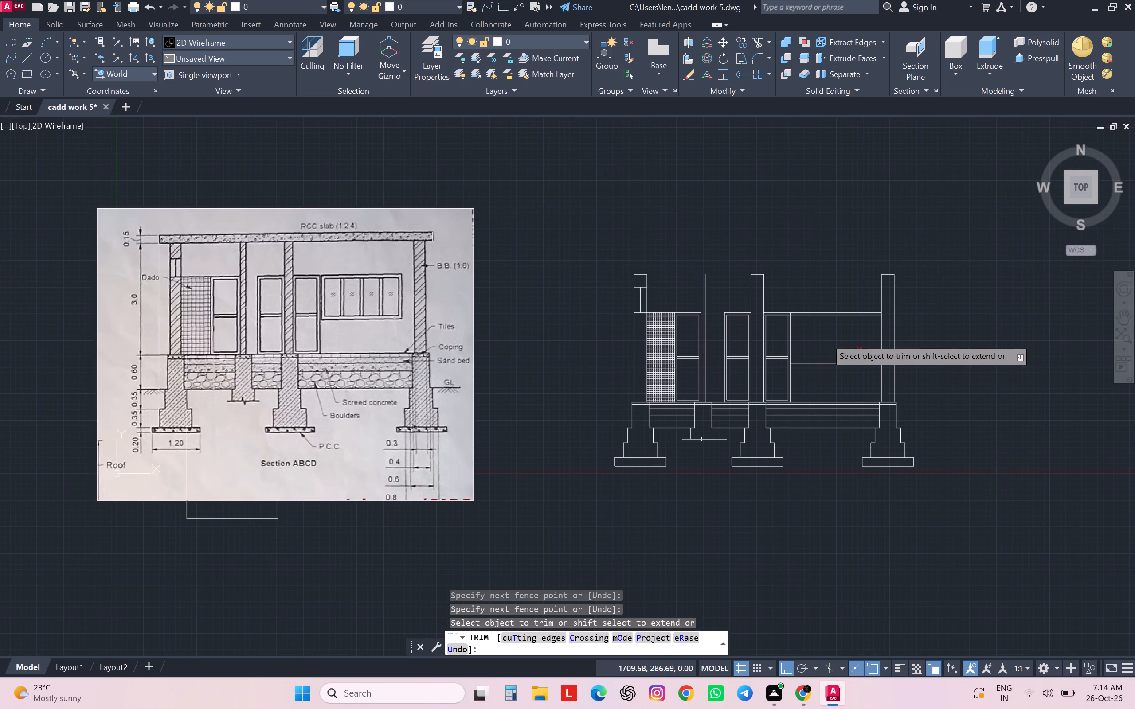
scroll(808, 341, up, 3)
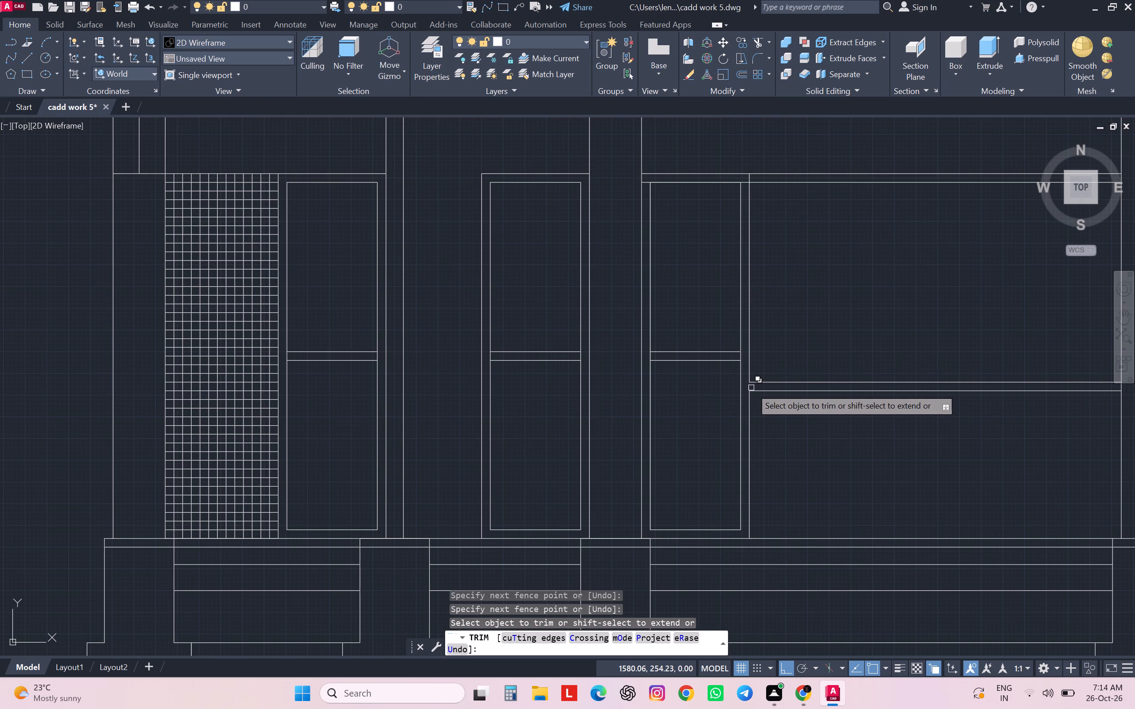
scroll(751, 390, down, 3)
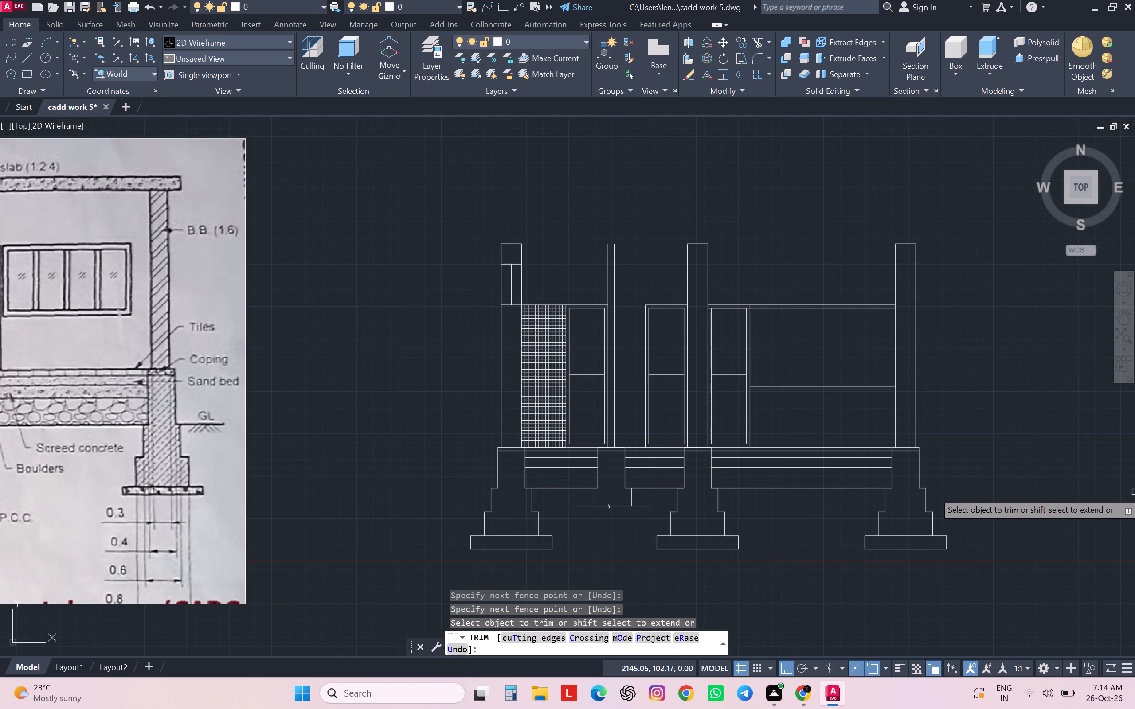
scroll(1134, 492, down, 1)
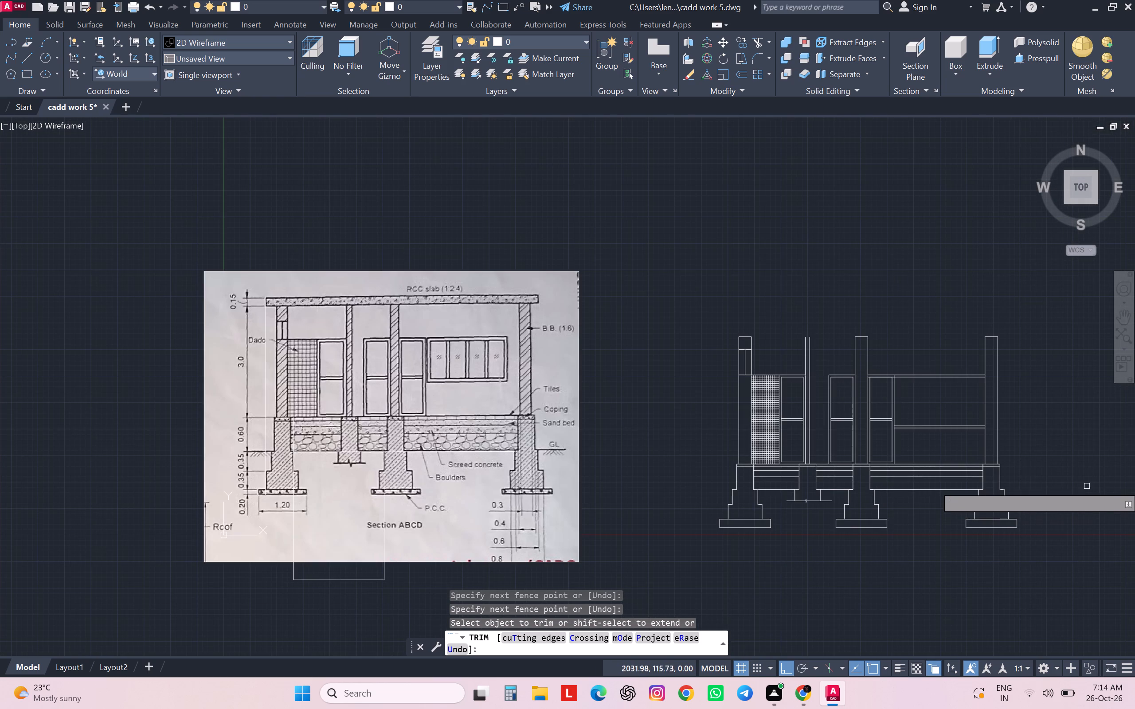
scroll(1084, 484, up, 2)
scroll(1084, 484, down, 1)
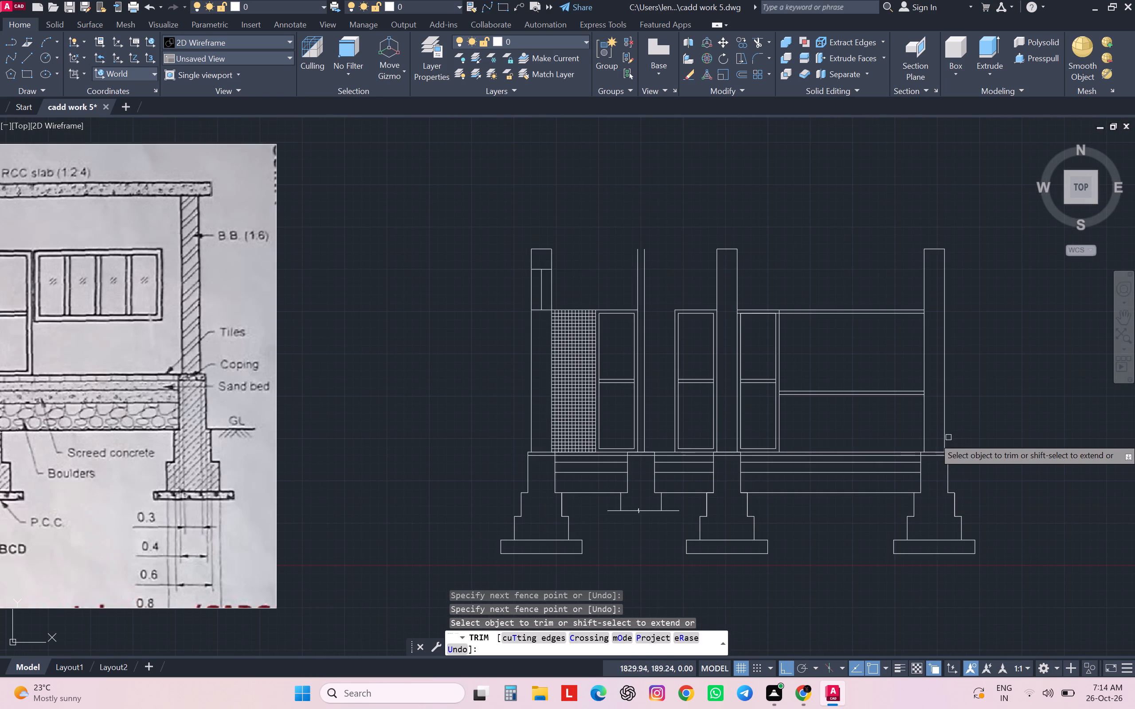
key(Escape)
key(Escape)
key(Escape)
key(Escape)
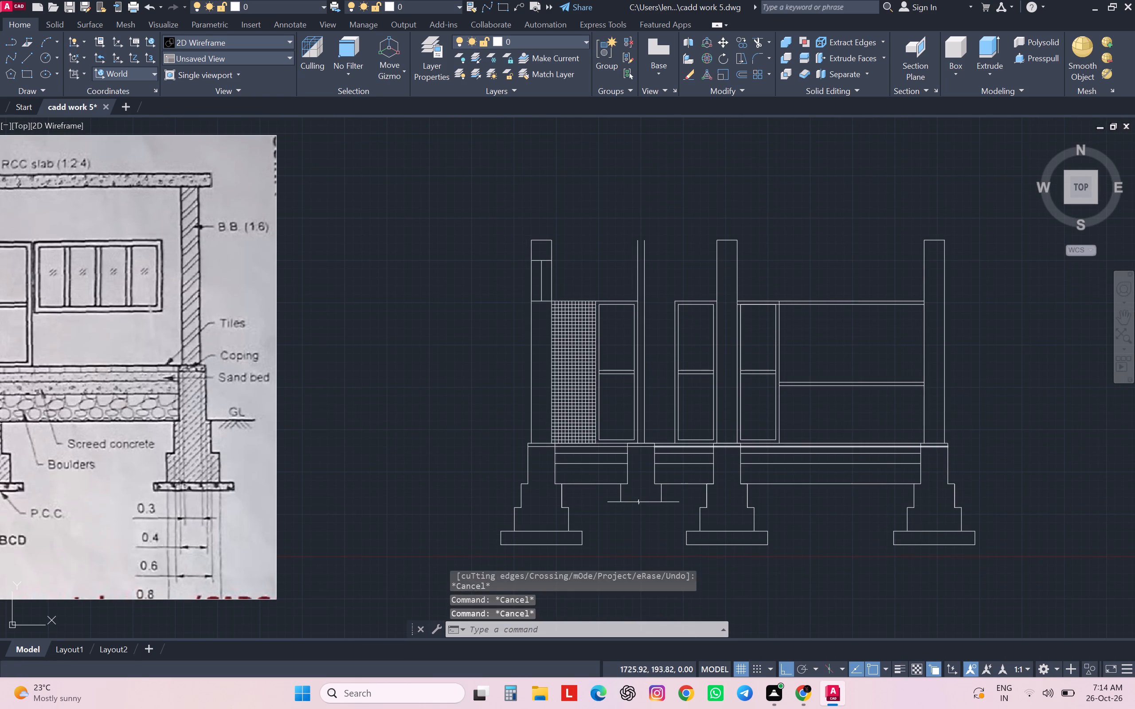
Offset the wide-bay door's outer jamb line 1 cm toward the window to form the window's side line.
scroll(815, 351, up, 1)
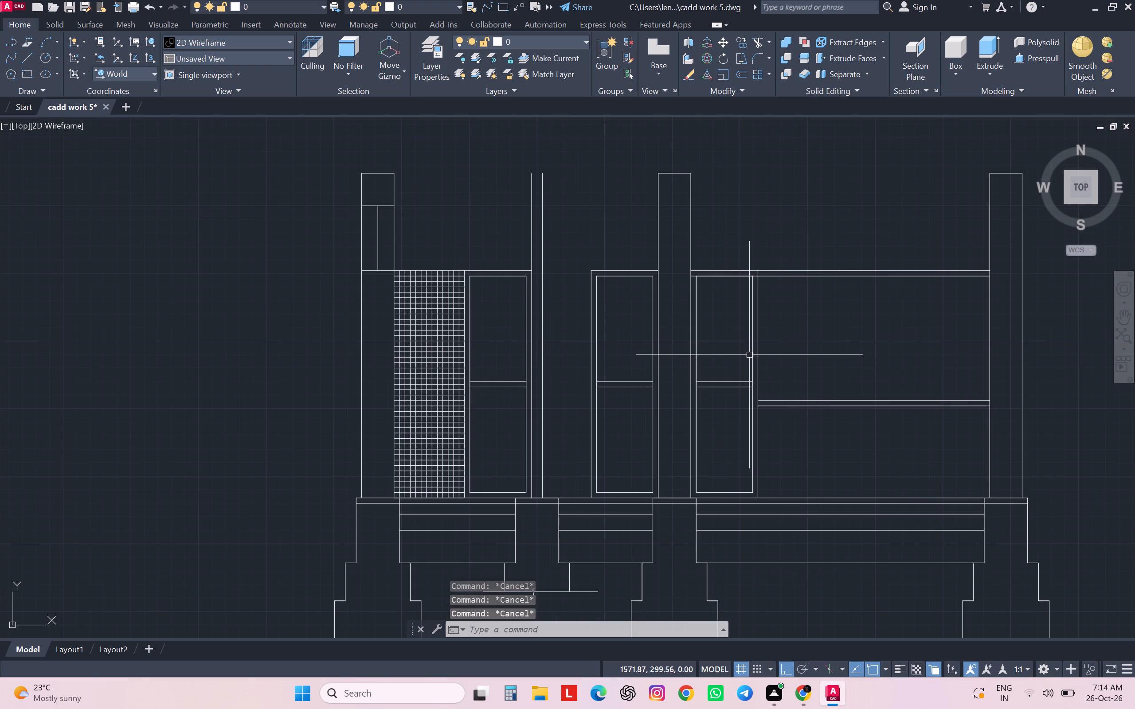
click(757, 358)
key(o)
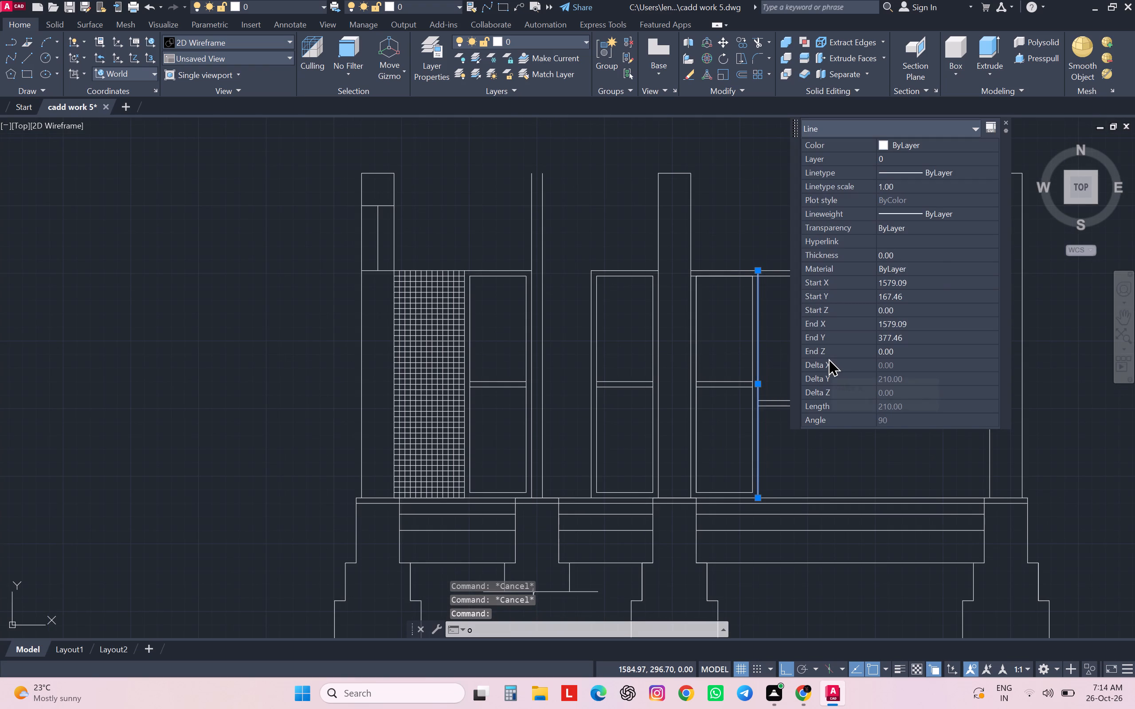
key(Return)
key(1)
key(Return)
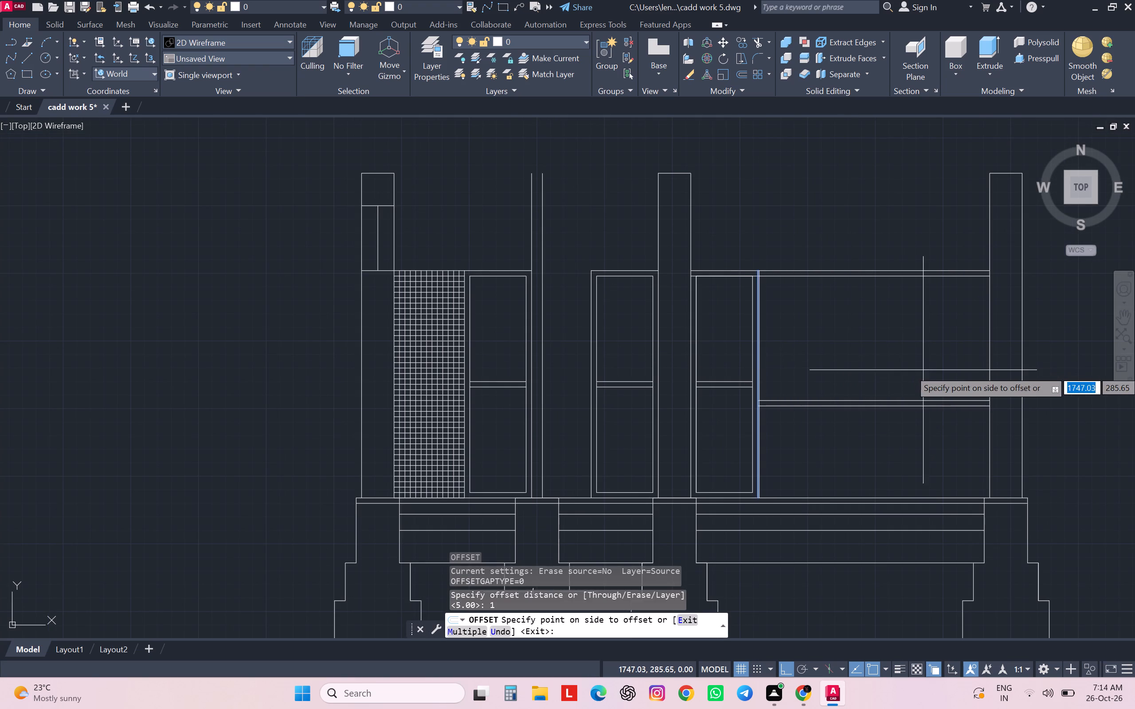
click(941, 370)
scroll(751, 386, up, 2)
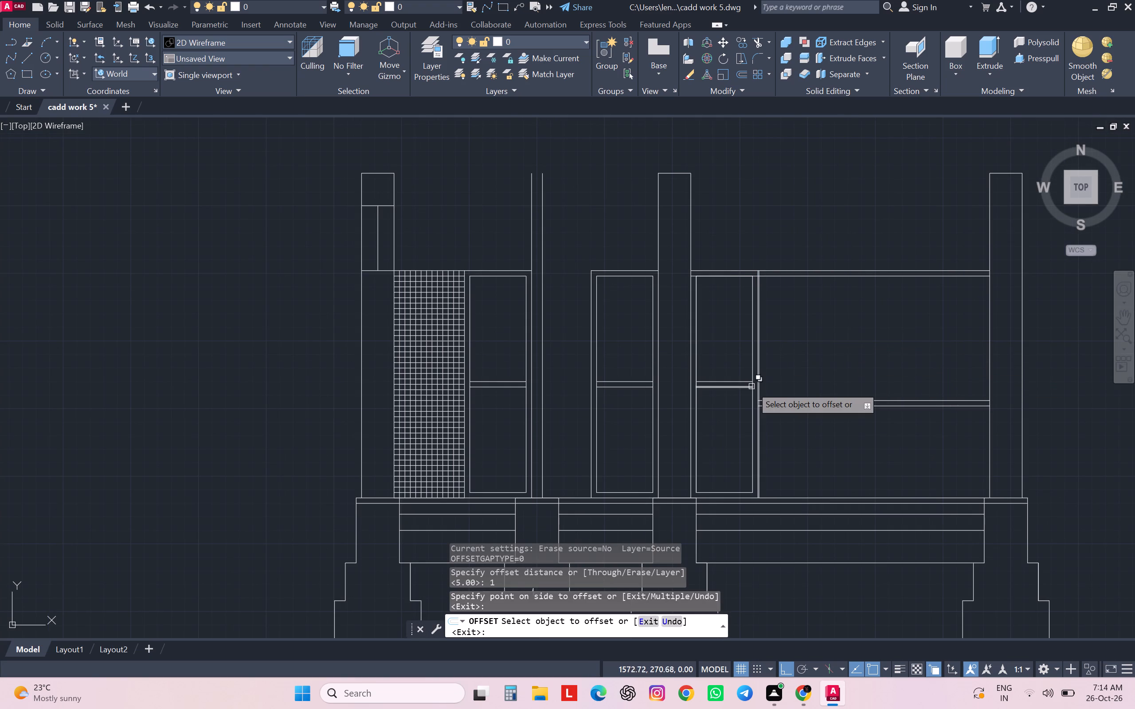
scroll(751, 386, up, 2)
key(Escape)
key(Escape)
key(Escape)
key(Escape)
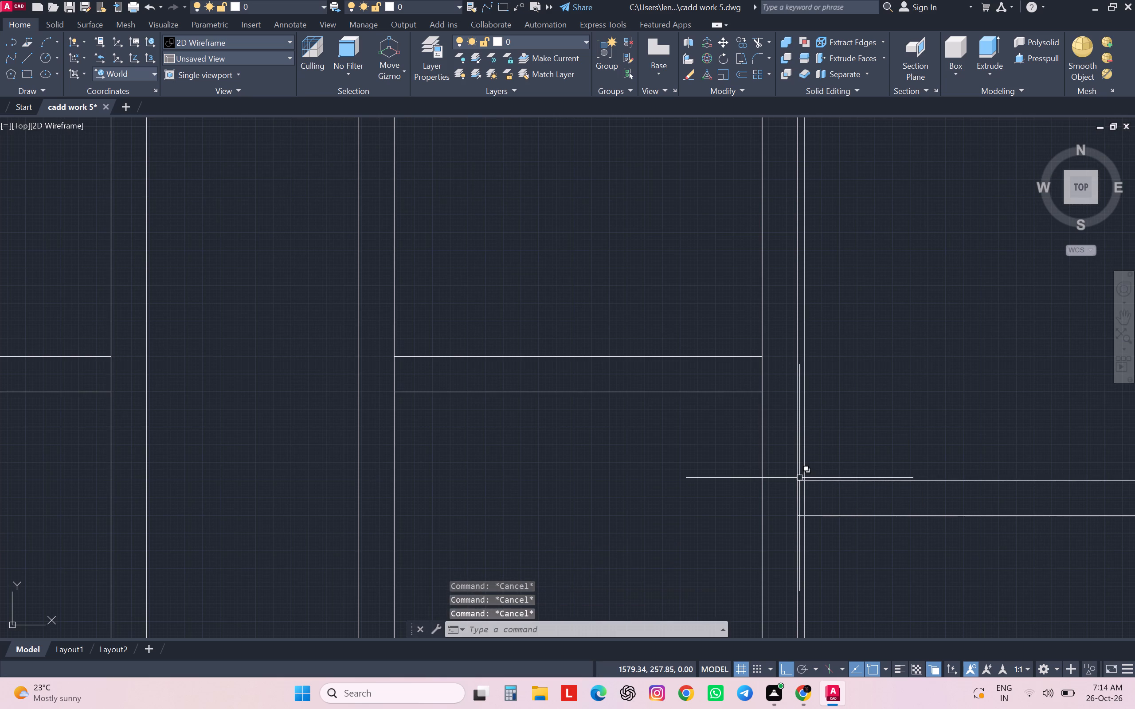
key(Escape)
key(Escape)
Trim both window sill lines in the 1 cm gap between the door's outer jamb and the window's side line.
text(tr)
key(Return)
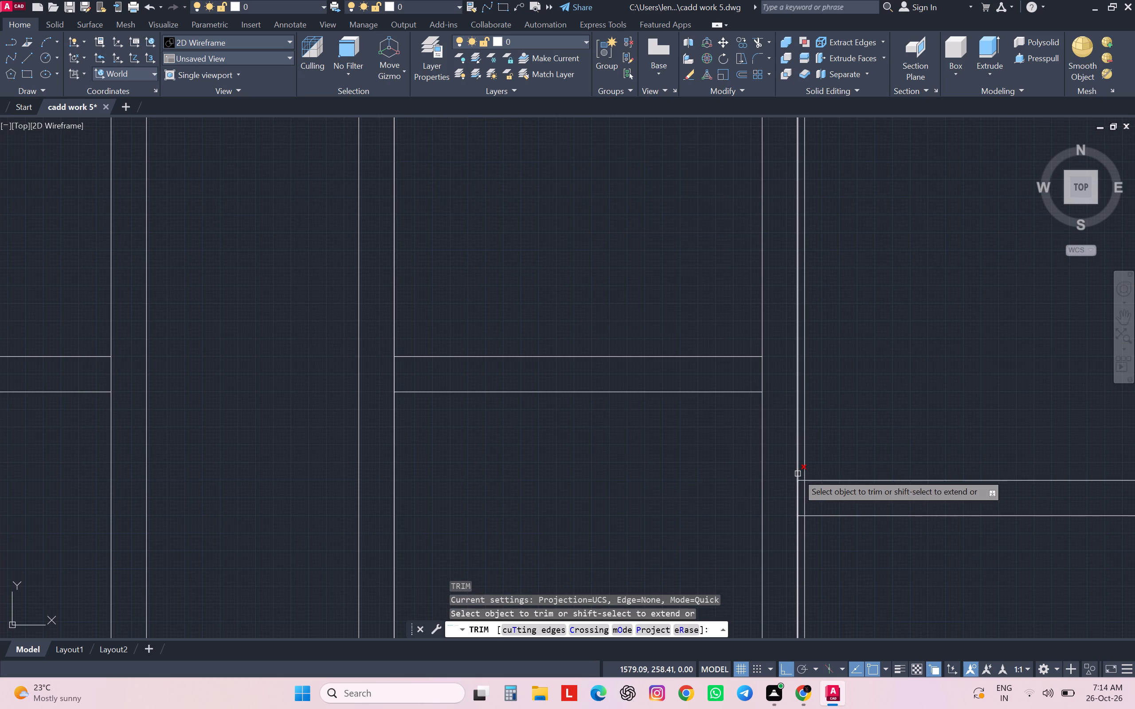
scroll(806, 471, up, 4)
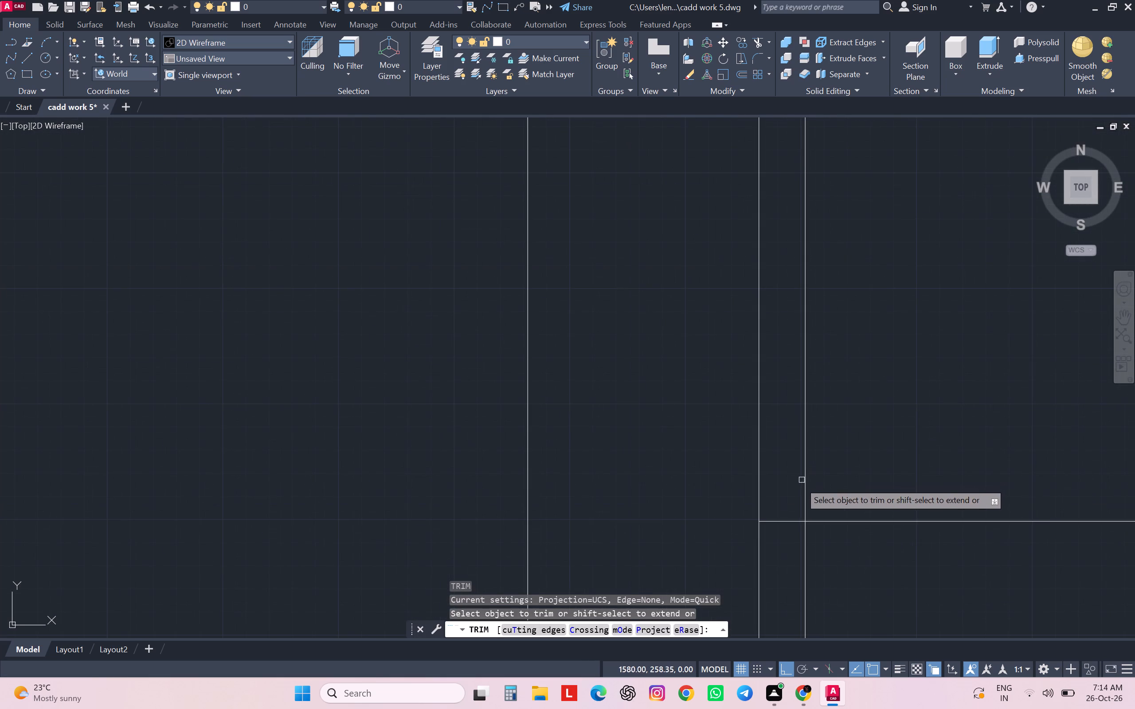
scroll(796, 475, down, 3)
click(791, 594)
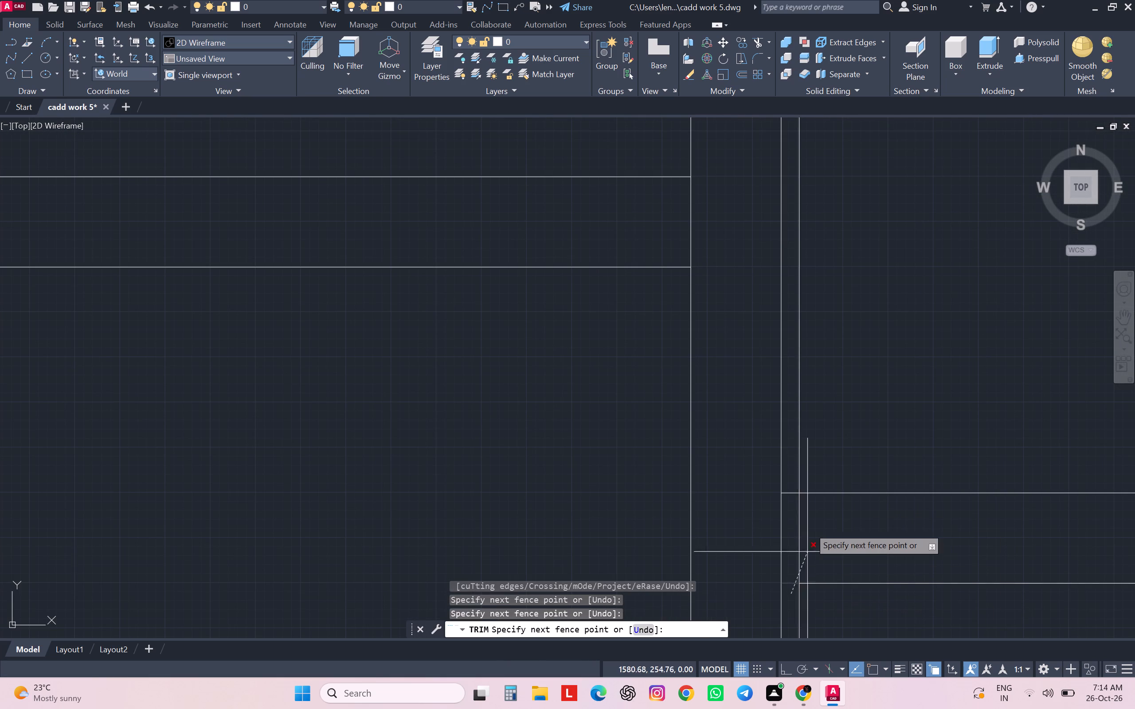
click(790, 490)
scroll(790, 490, down, 4)
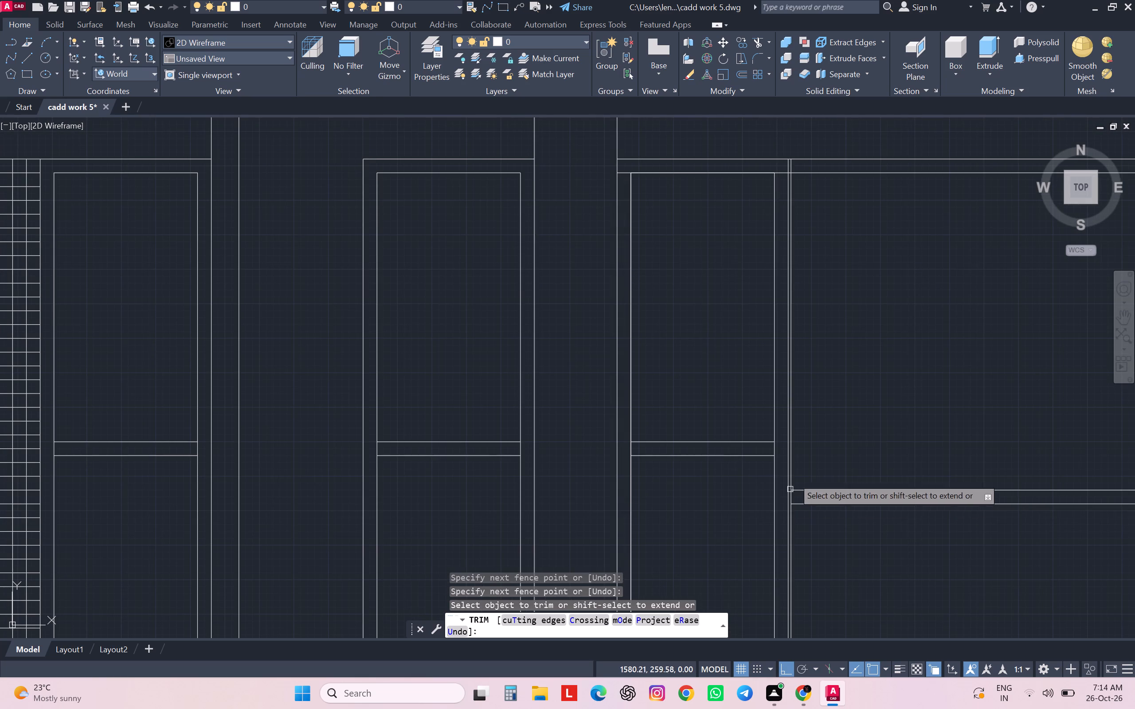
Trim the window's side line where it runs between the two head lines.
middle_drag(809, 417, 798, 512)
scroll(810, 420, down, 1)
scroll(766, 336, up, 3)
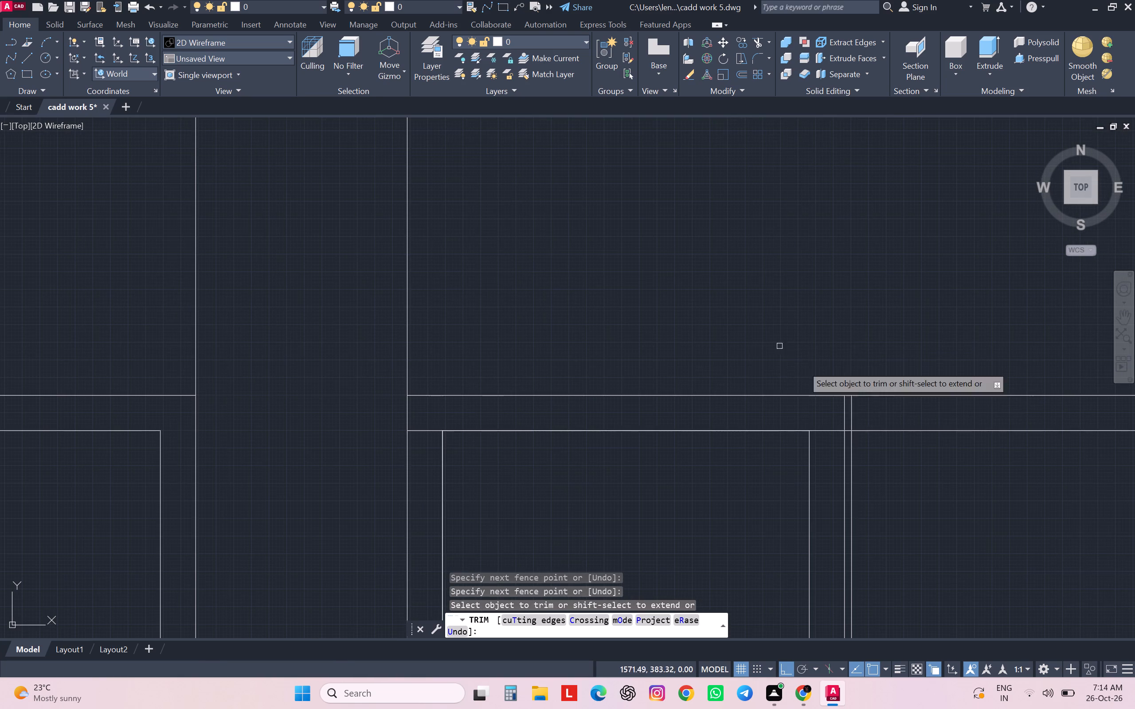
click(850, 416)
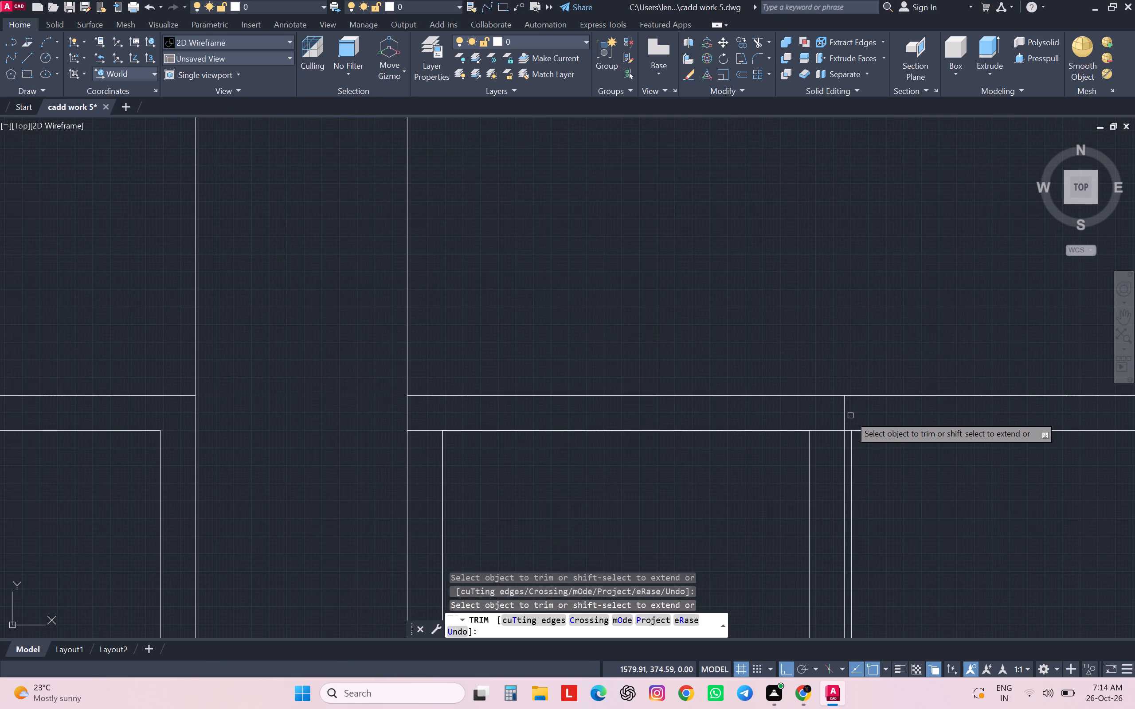
Trim the lower head line beside the wide-bay door's inner frame, from the third wall and across to the window's side line.
scroll(849, 425, up, 1)
click(848, 425)
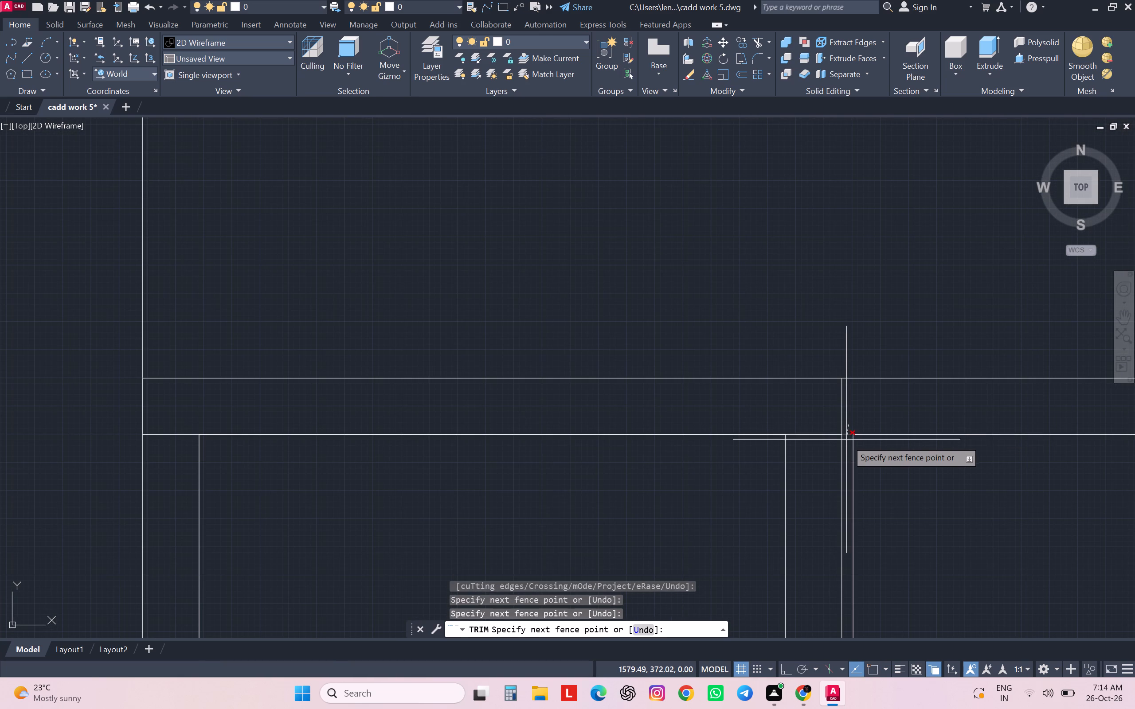
click(846, 440)
scroll(853, 420, down, 3)
click(838, 425)
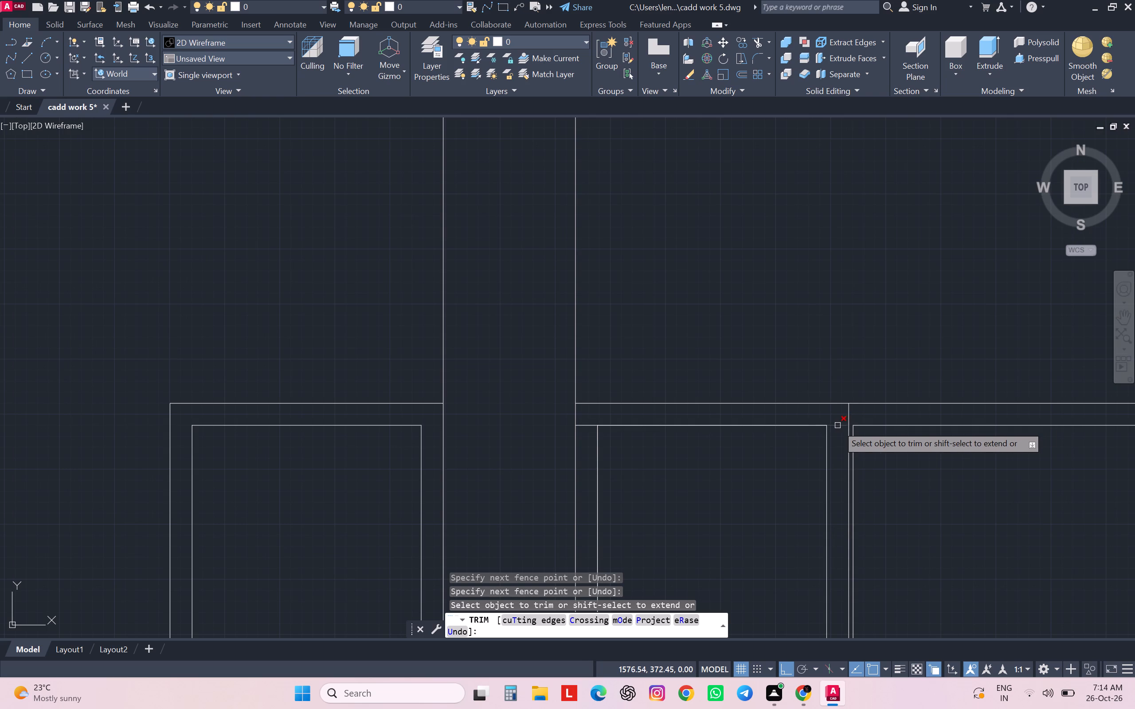
click(585, 427)
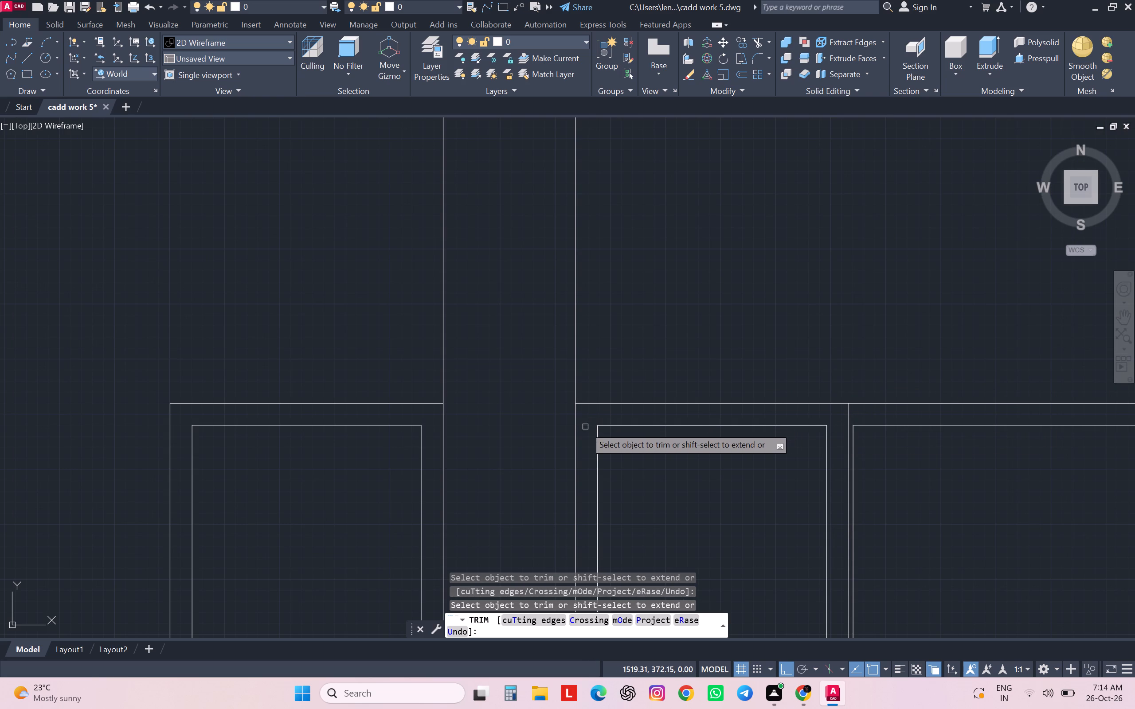
scroll(633, 365, down, 5)
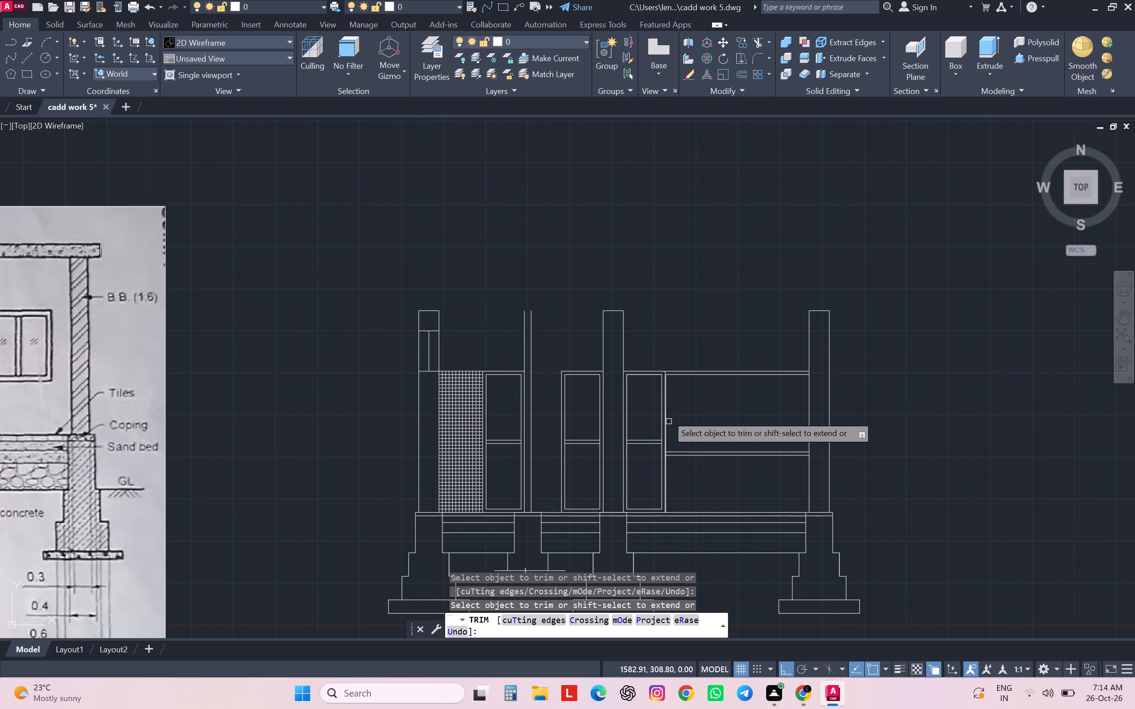
Extend the window's side line up to the wide bay's upper head line.
scroll(679, 446, up, 2)
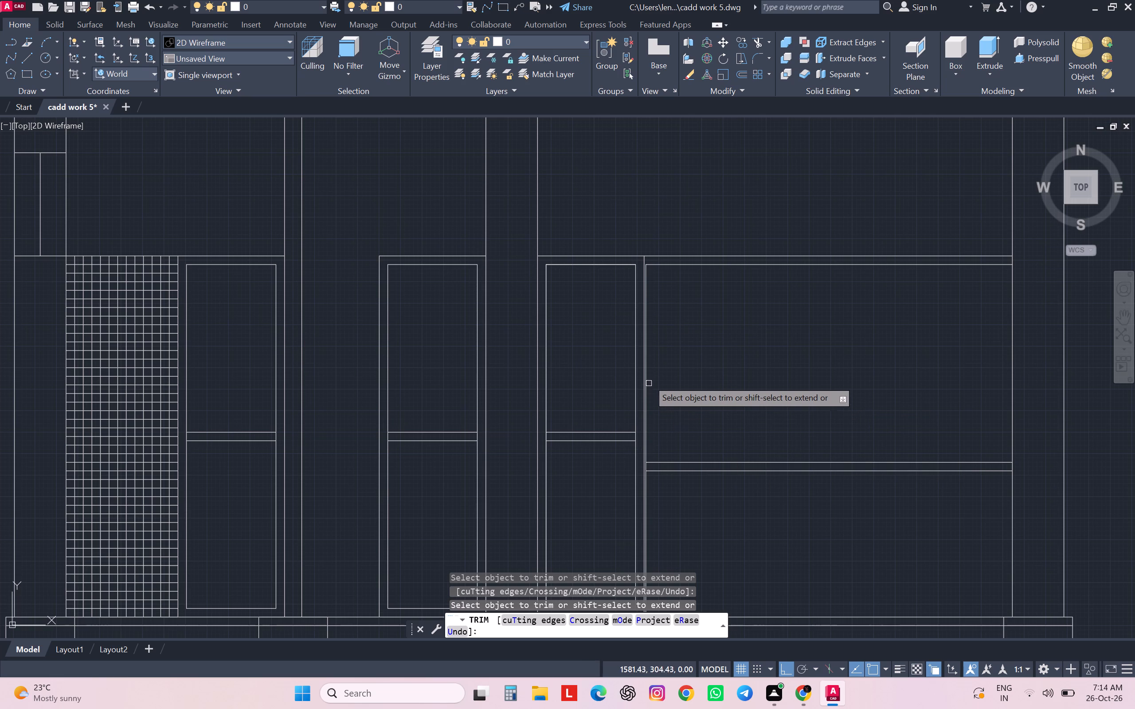
scroll(649, 273, up, 2)
shift+click(643, 265)
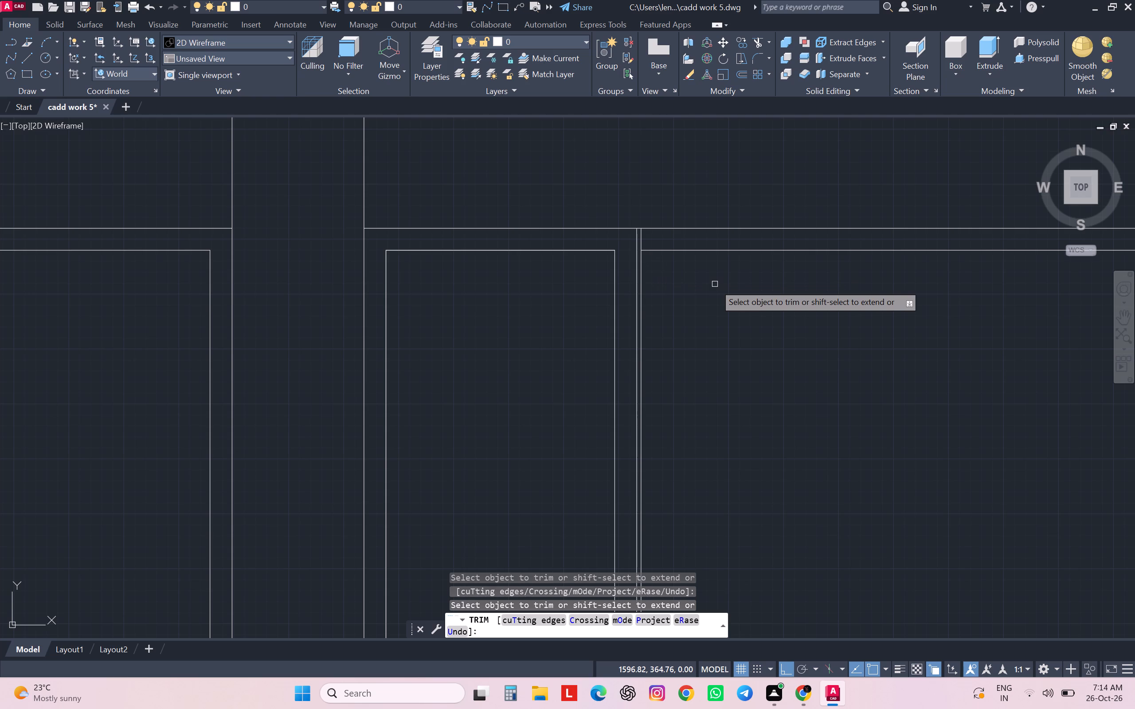
scroll(715, 284, down, 3)
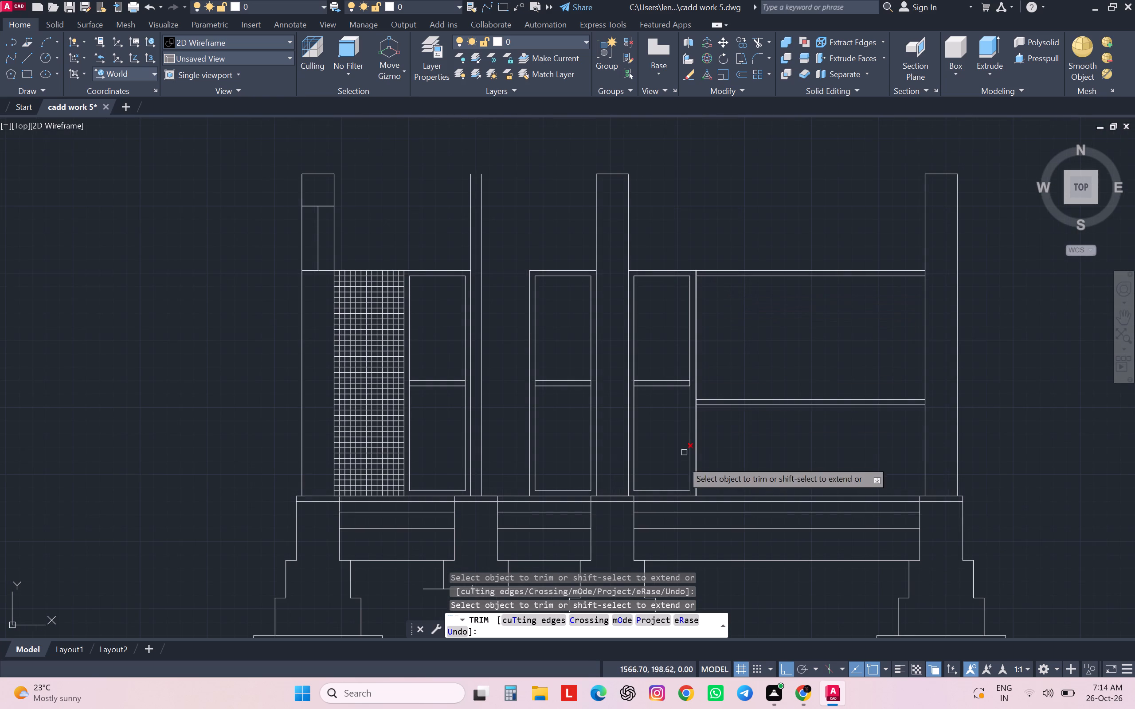
Trim the window's side line below the window's lower frame line.
scroll(708, 453, up, 3)
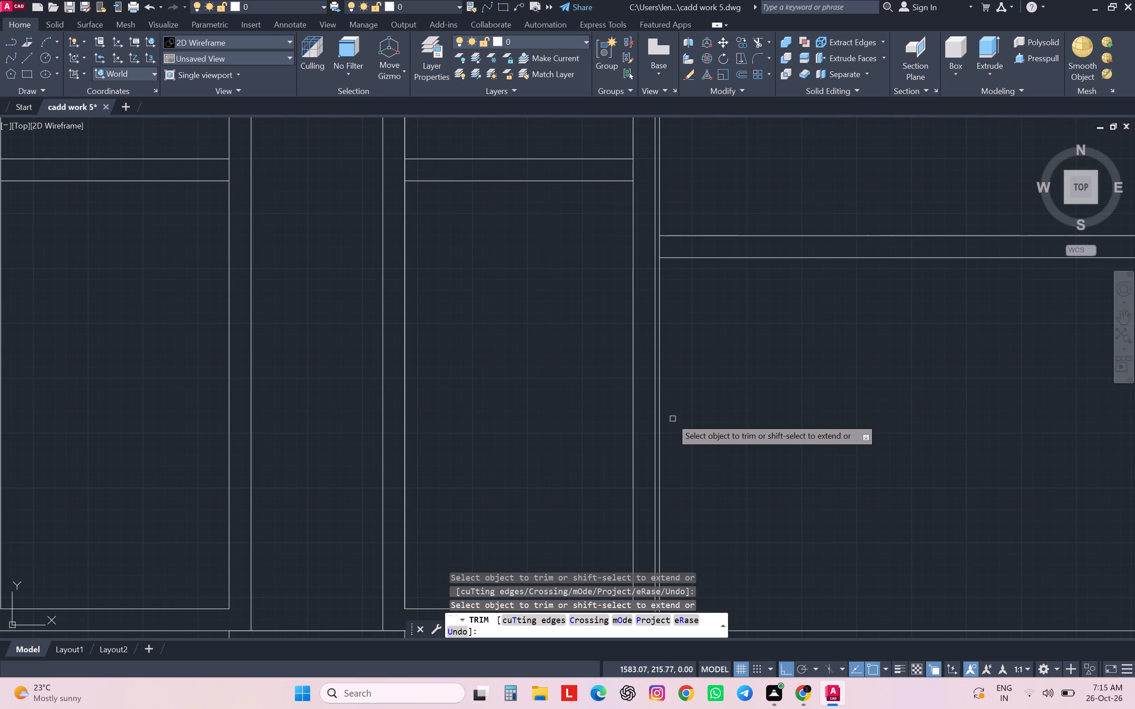
click(660, 413)
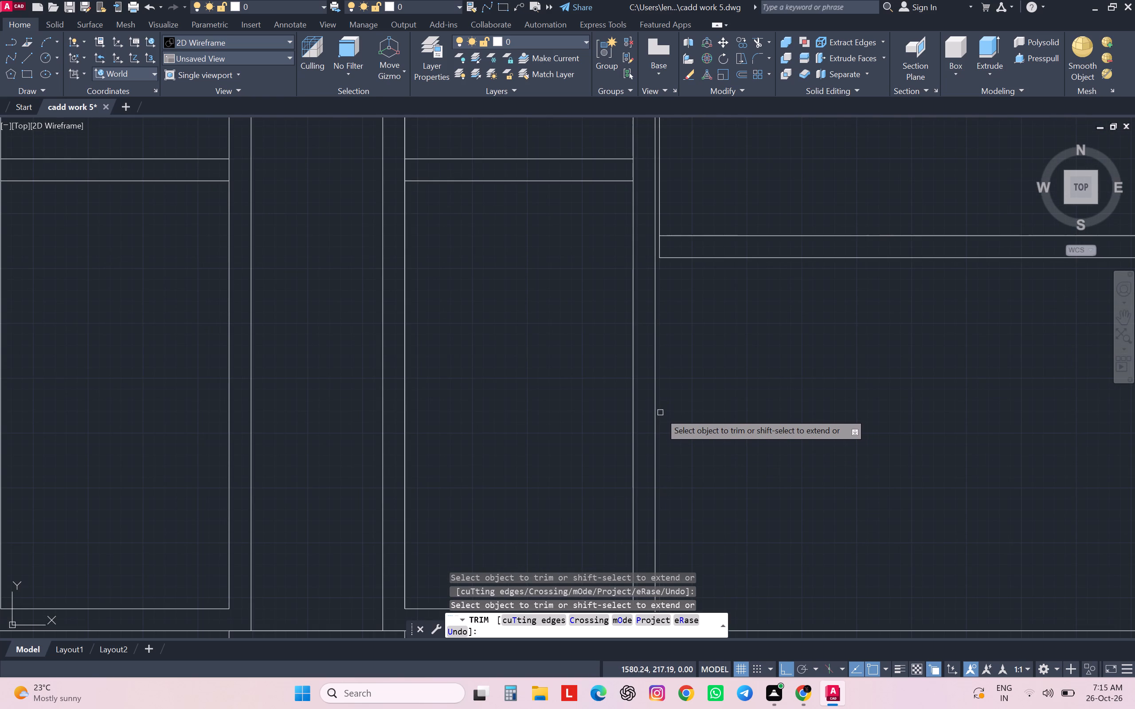
scroll(678, 412, down, 1)
scroll(752, 370, down, 2)
middle_drag(752, 370, 734, 383)
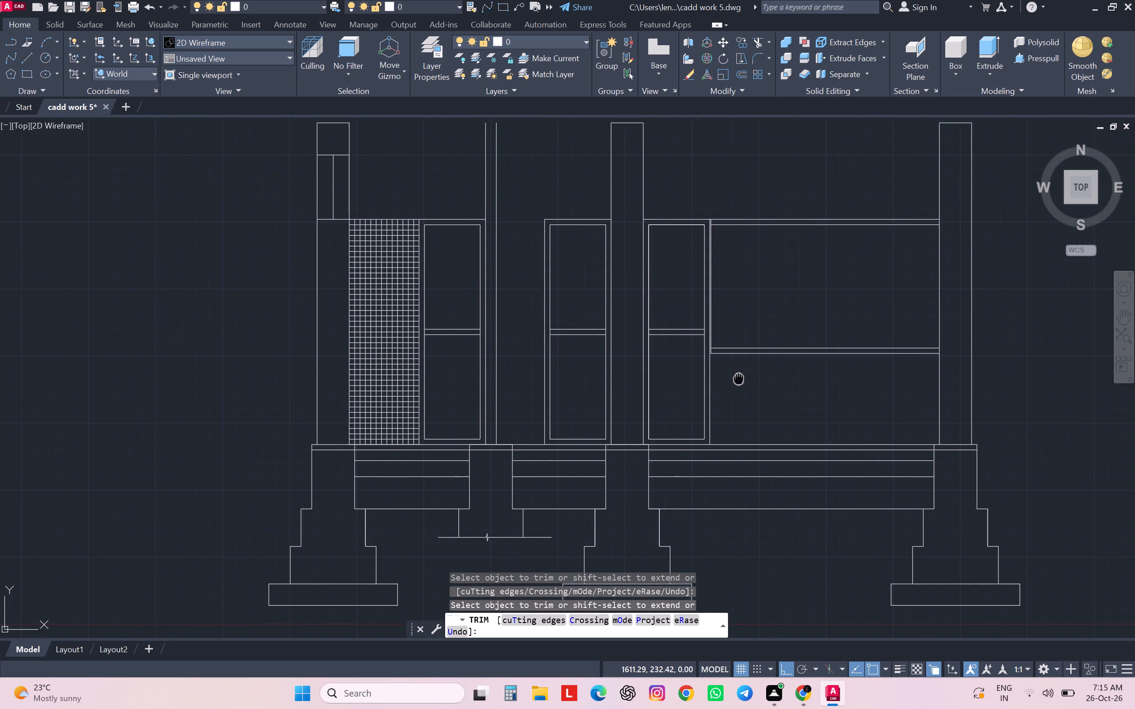
middle_drag(734, 383, 690, 410)
scroll(678, 338, up, 1)
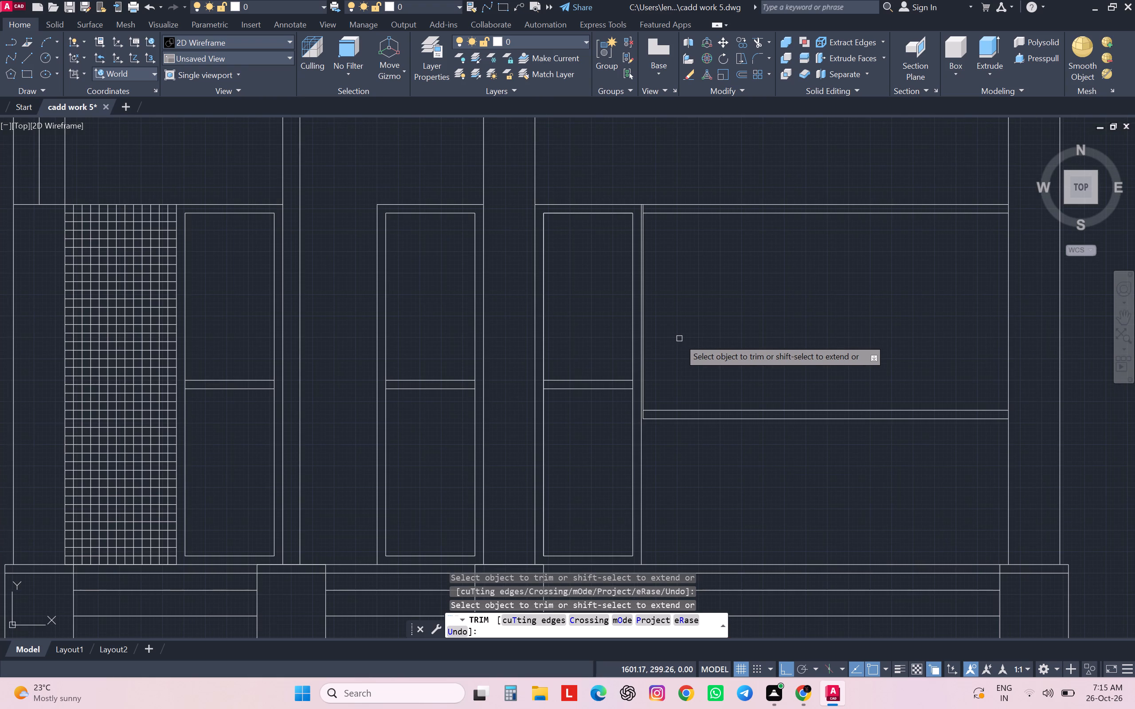
text(````)
key(Escape)
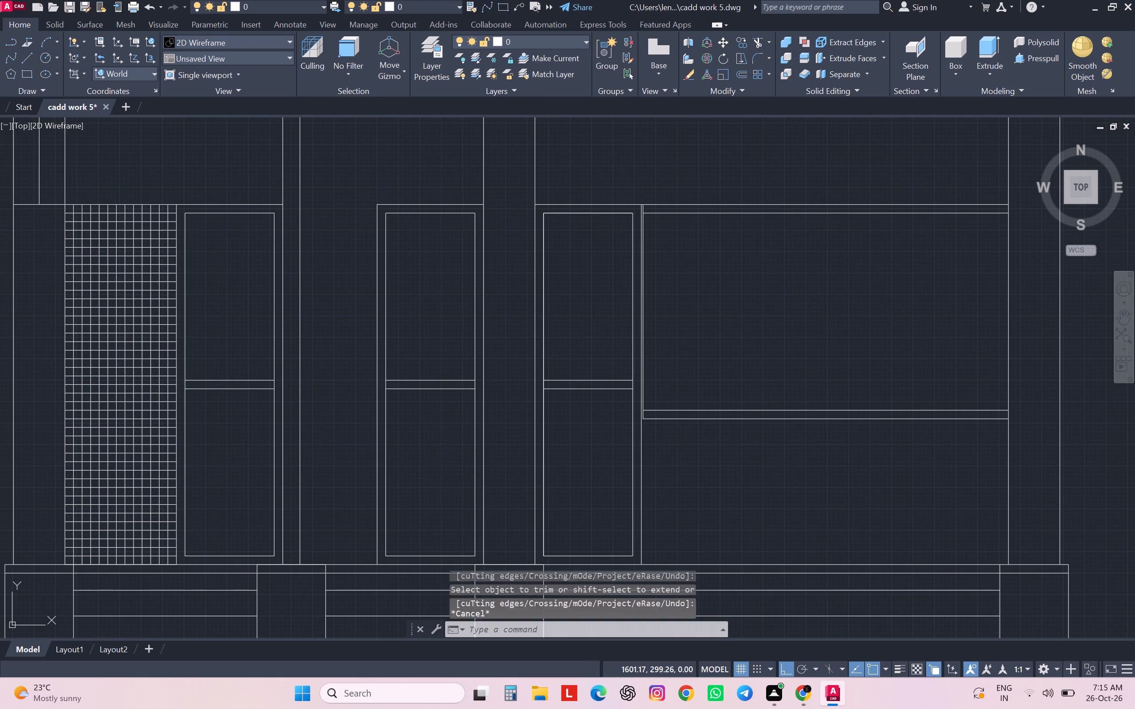
key(Escape)
key(Escape)
key(Escape)
key(Escape)
key(Escape)
Offset the window's side line 5 cm into the window to form the vertical frame beside the door.
key(o)
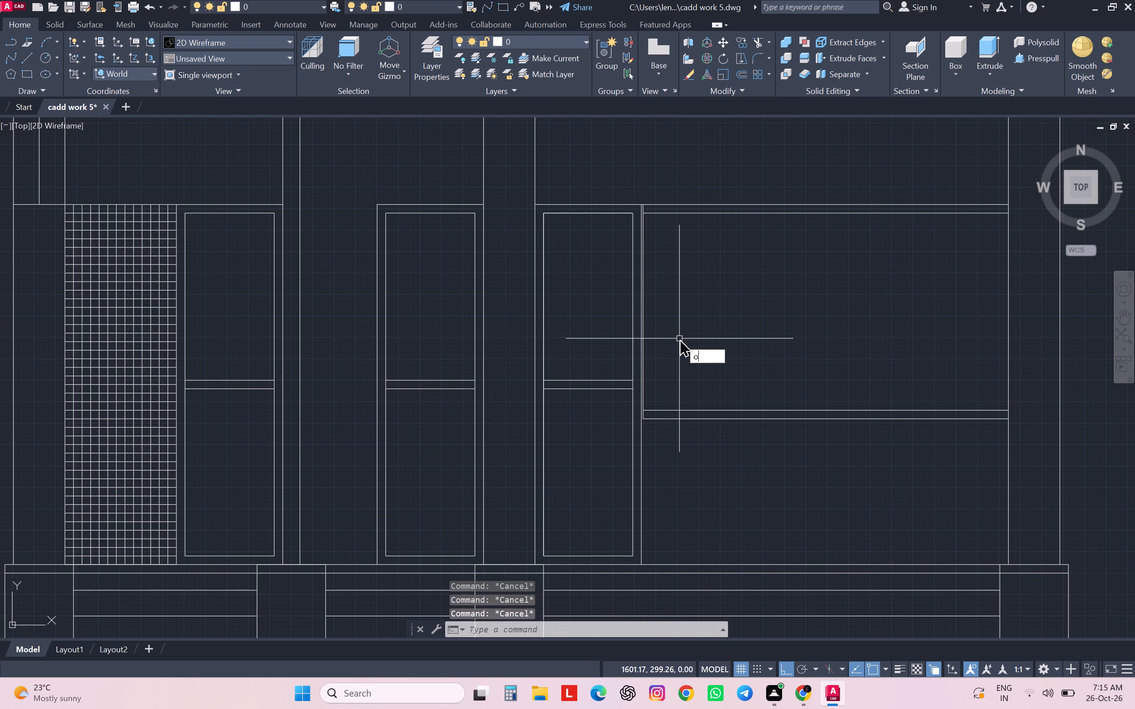
key(Return)
key(5)
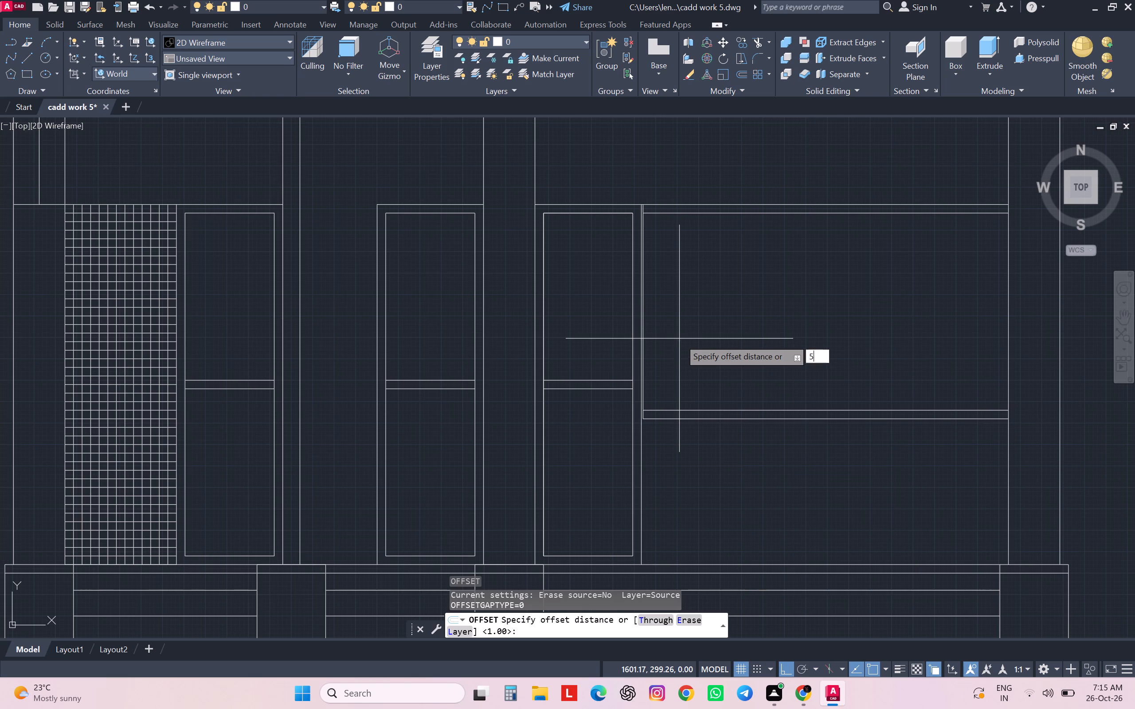
key(Return)
scroll(644, 213, up, 2)
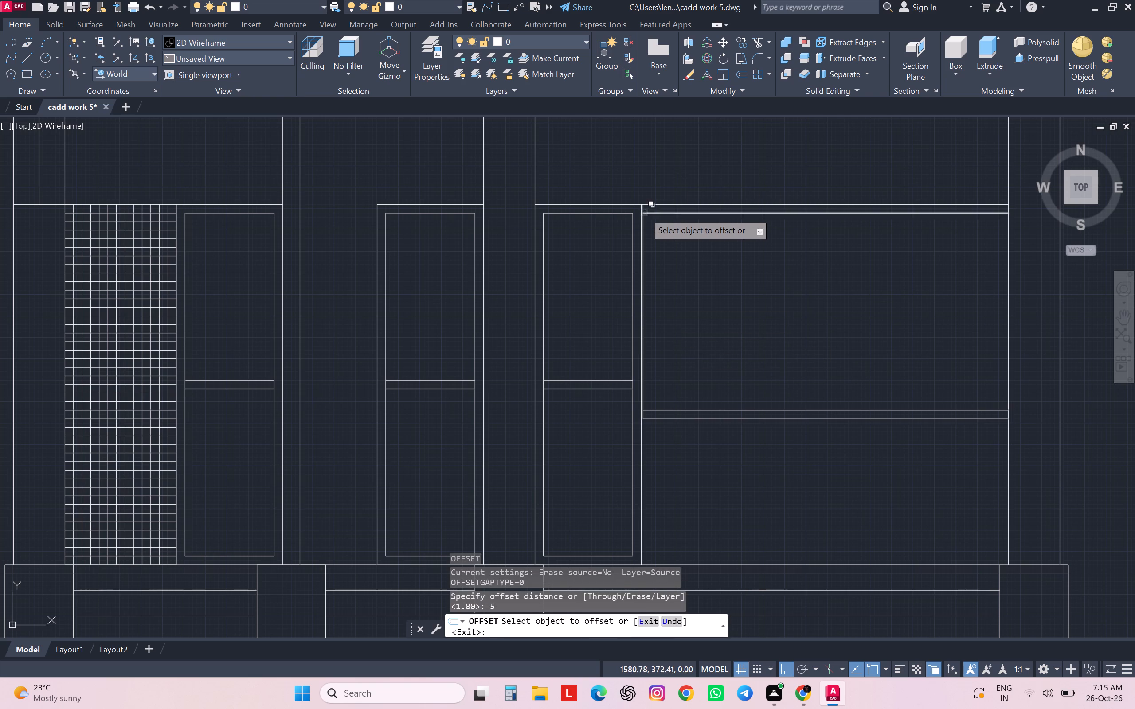
click(641, 222)
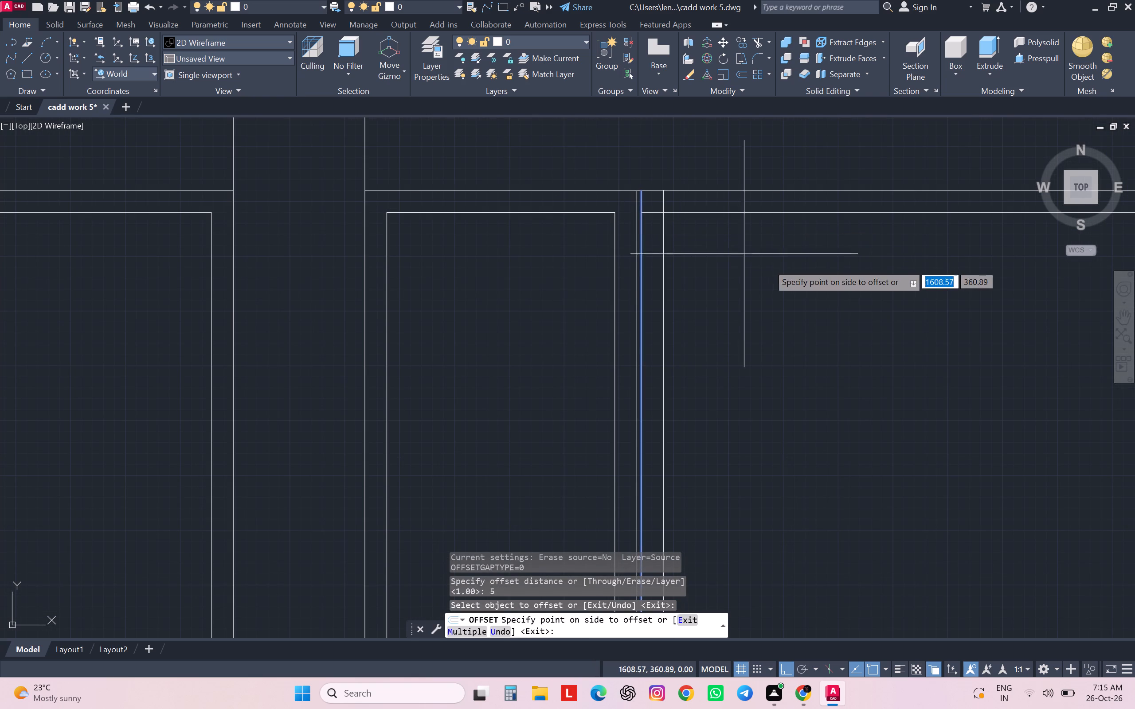
click(768, 264)
scroll(769, 257, down, 2)
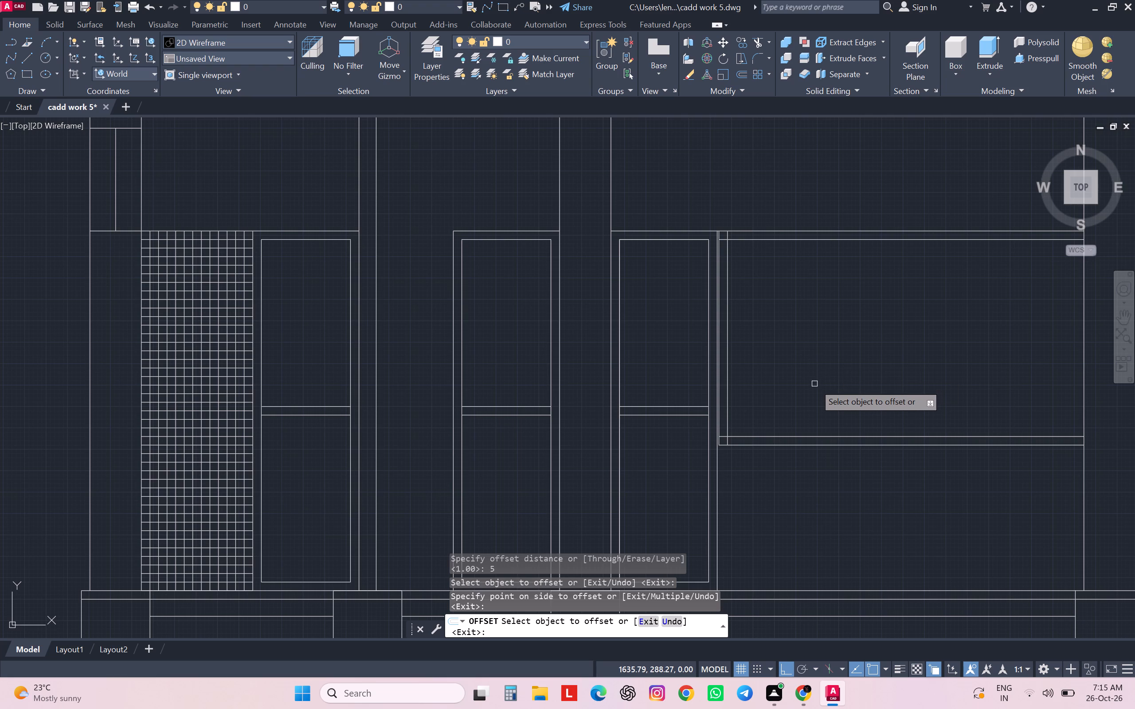
scroll(810, 384, down, 2)
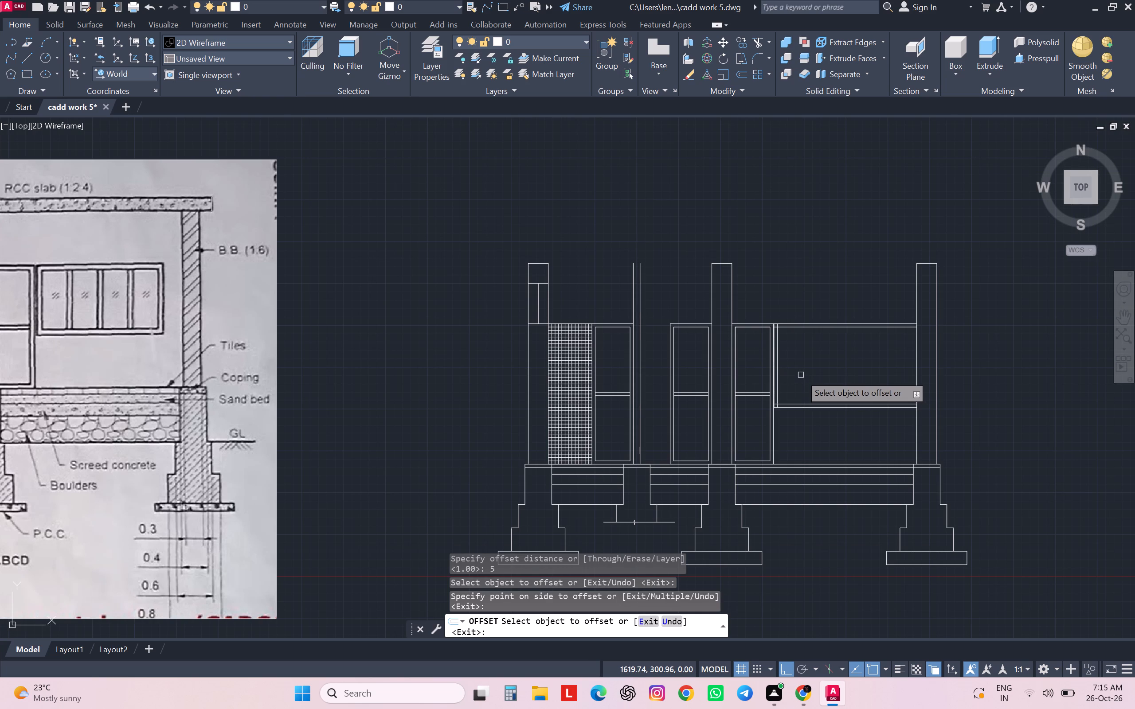
key(Escape)
key(Escape)
key(Escape)
key(Escape)
key(Escape)
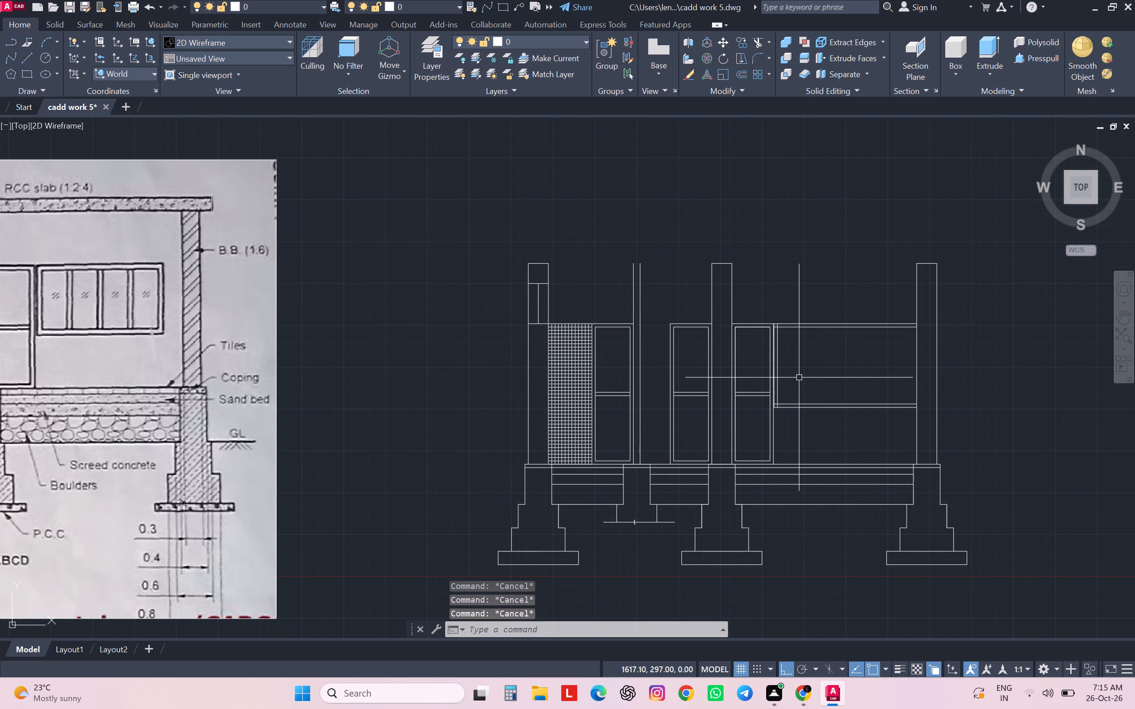
Offset the window's inner vertical frame line 50 cm into the window to set the first pane's width.
key(o)
key(Return)
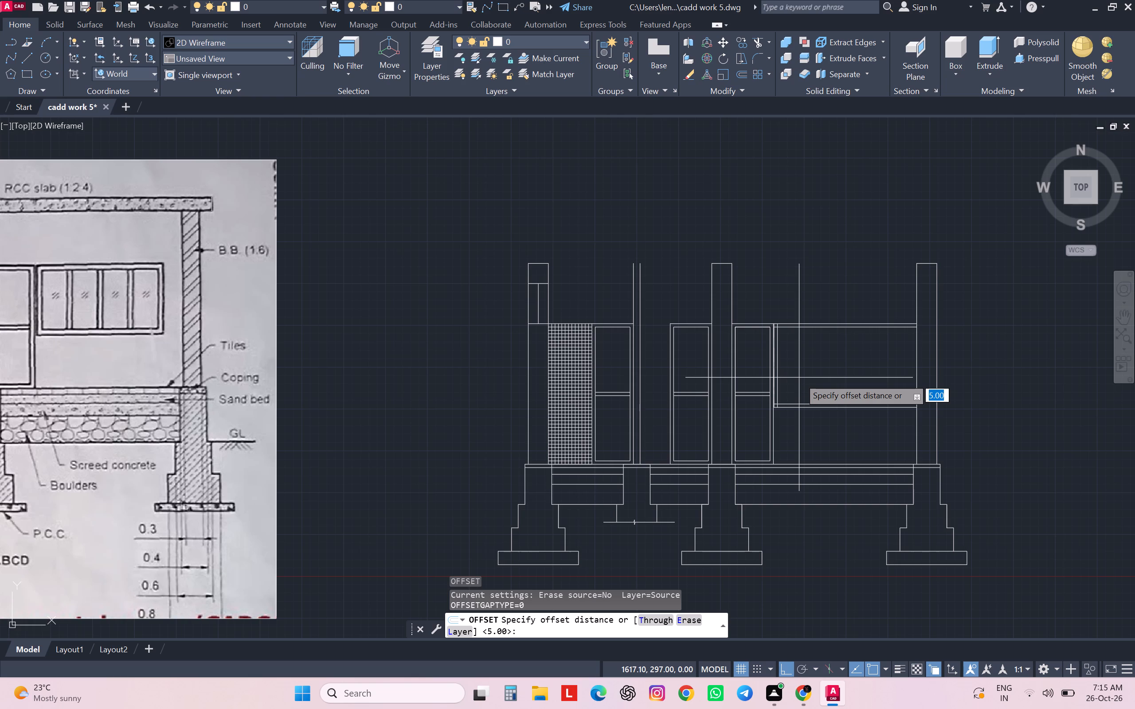
text(50)
key(Return)
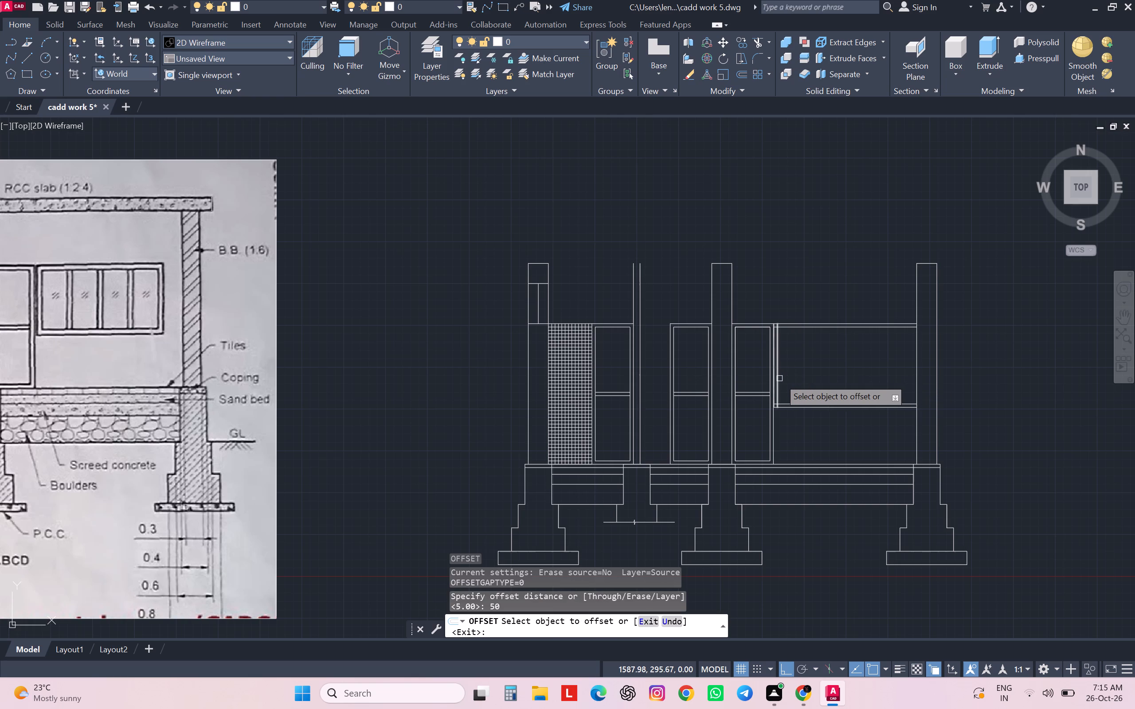
scroll(779, 378, up, 2)
click(777, 378)
click(832, 378)
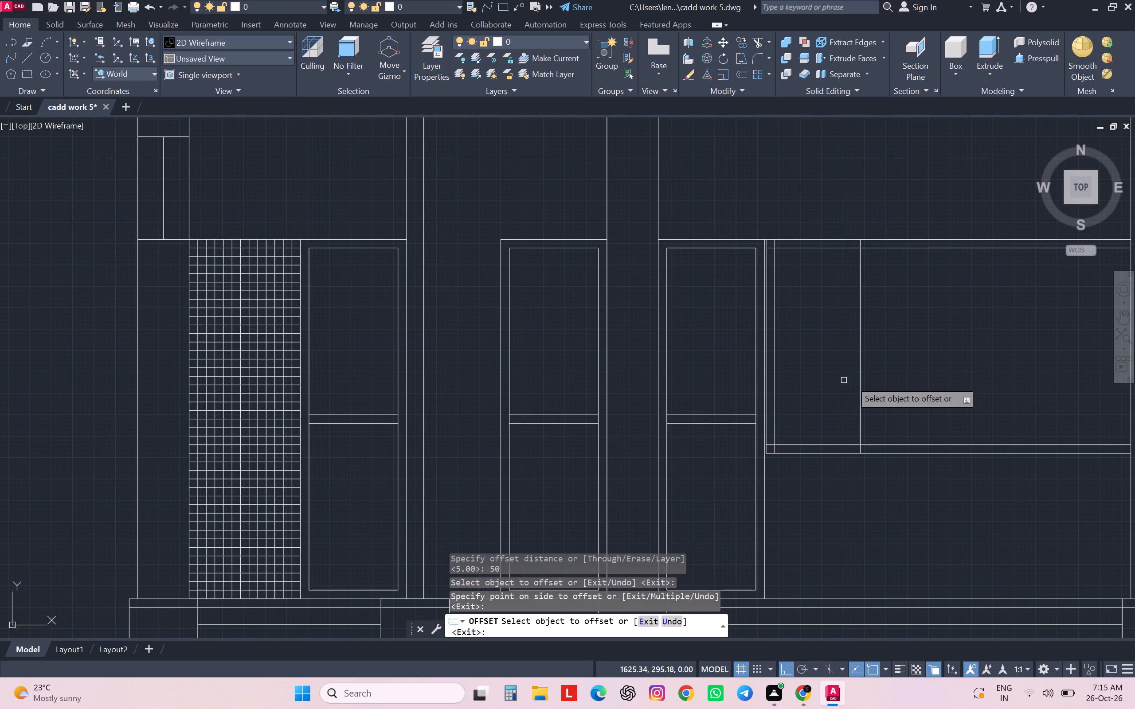
scroll(861, 381, down, 3)
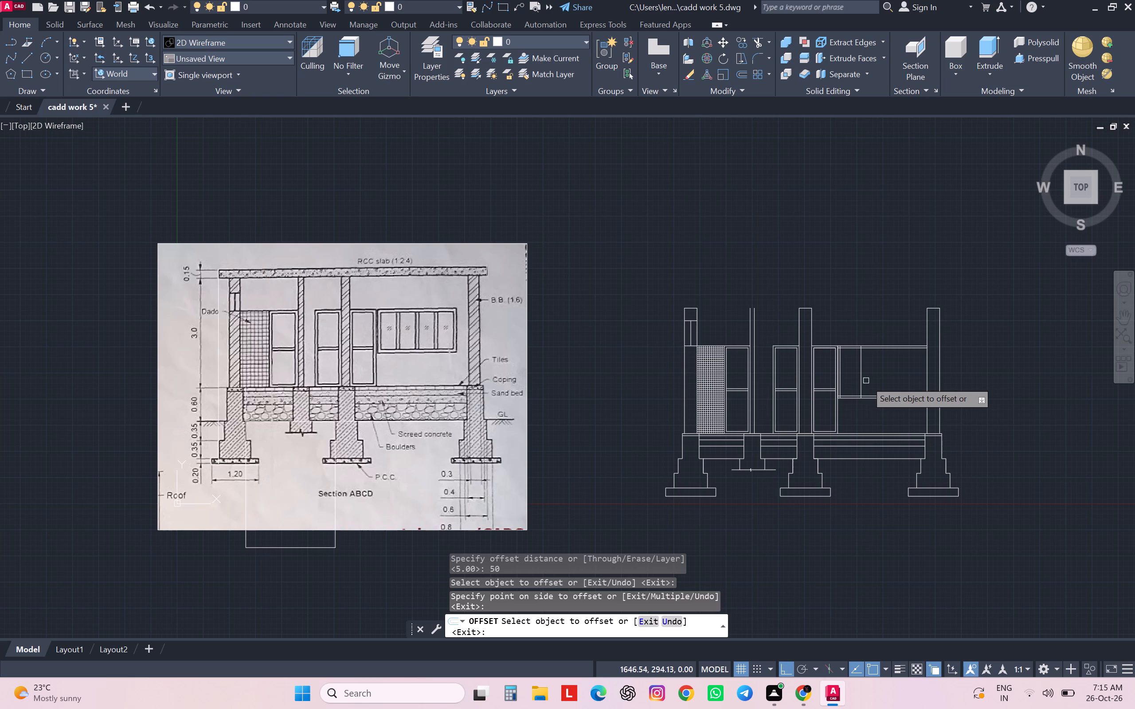
scroll(866, 381, up, 1)
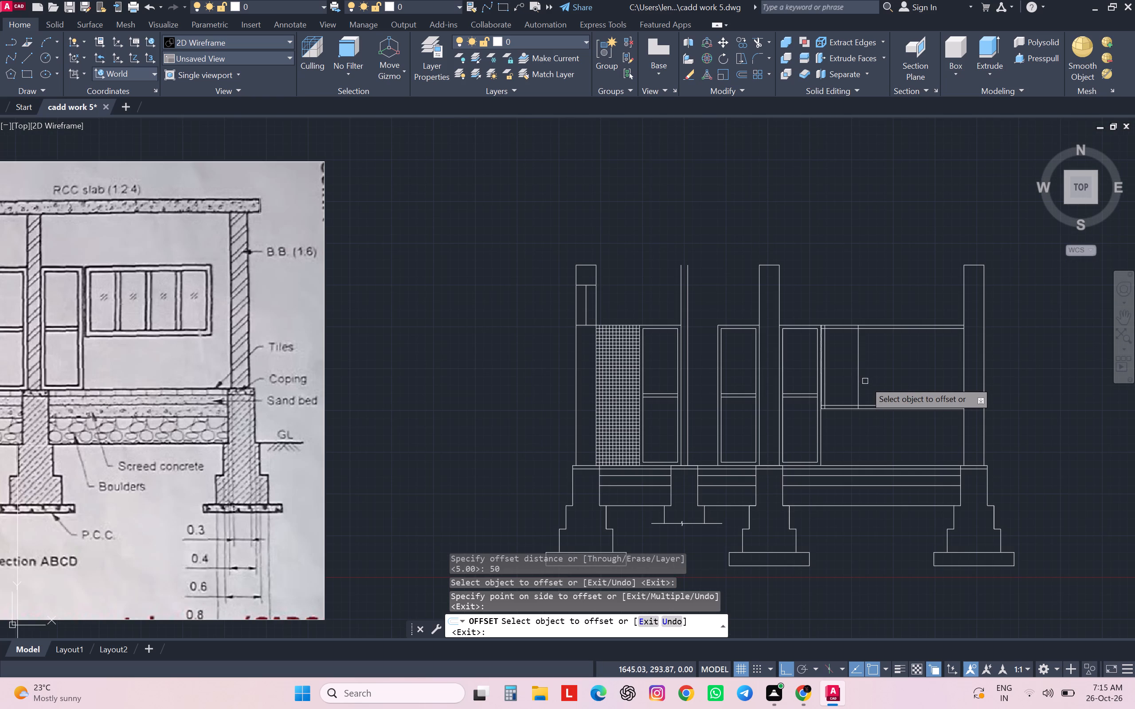
Undo the 50 cm offset of the window's inner vertical frame line.
key(ctrl+z)
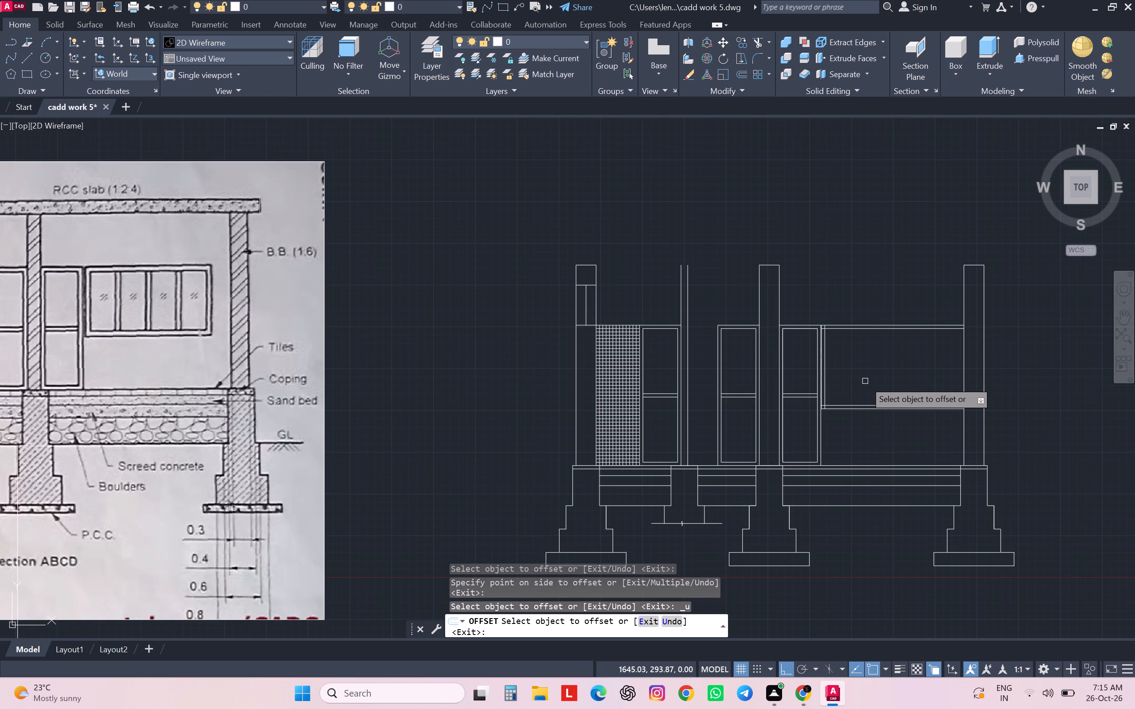
key(Escape)
key(Escape)
key(Escape)
key(Escape)
key(Escape)
key(Escape)
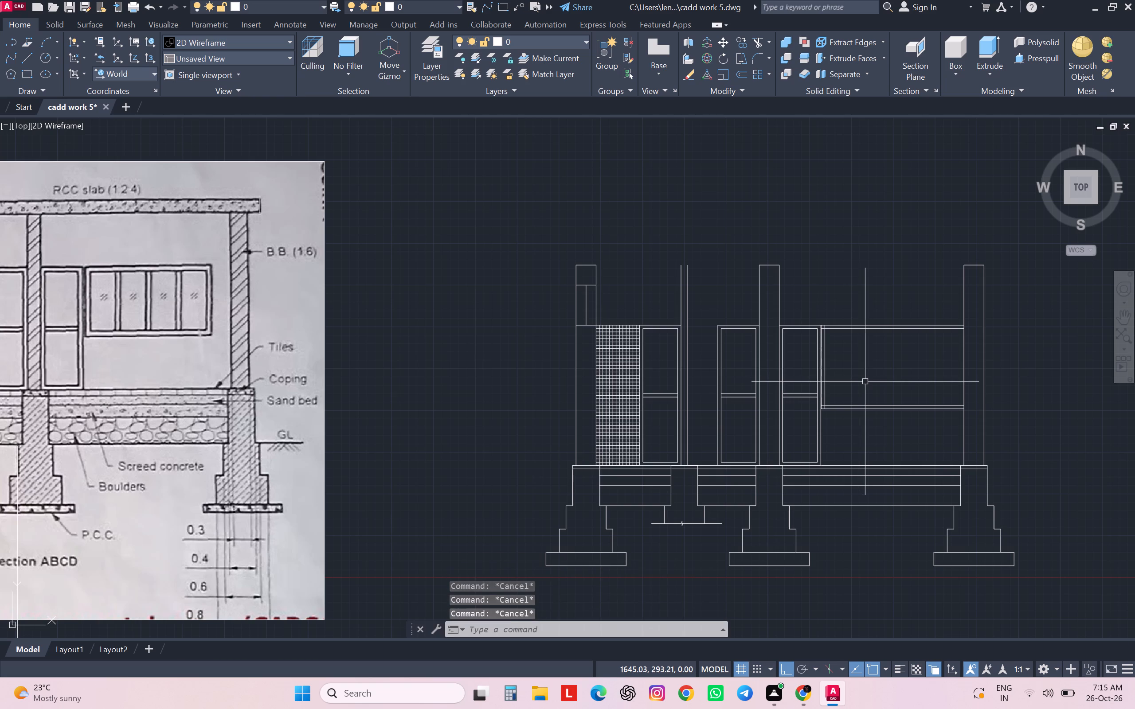
Offset the window's inner vertical frame line beside the door 45 cm into the window to set the first pane's width.
key(o)
key(Return)
text(45)
key(Return)
scroll(839, 363, up, 2)
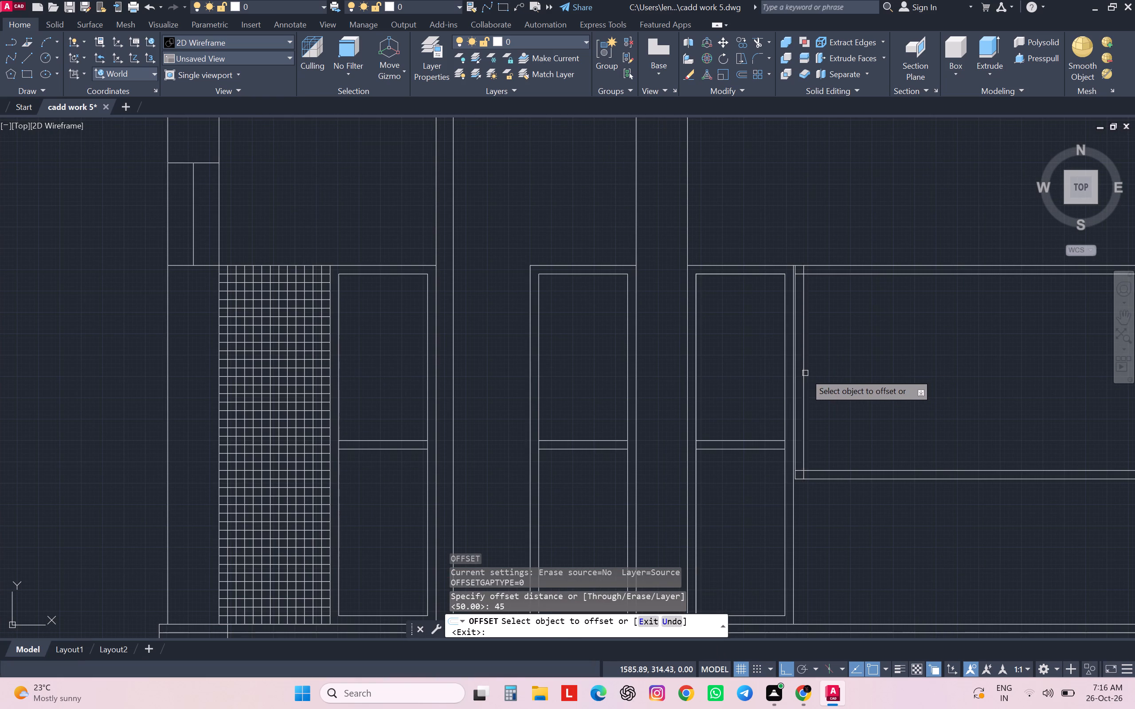
click(805, 373)
click(904, 374)
key(Escape)
key(Escape)
key(Escape)
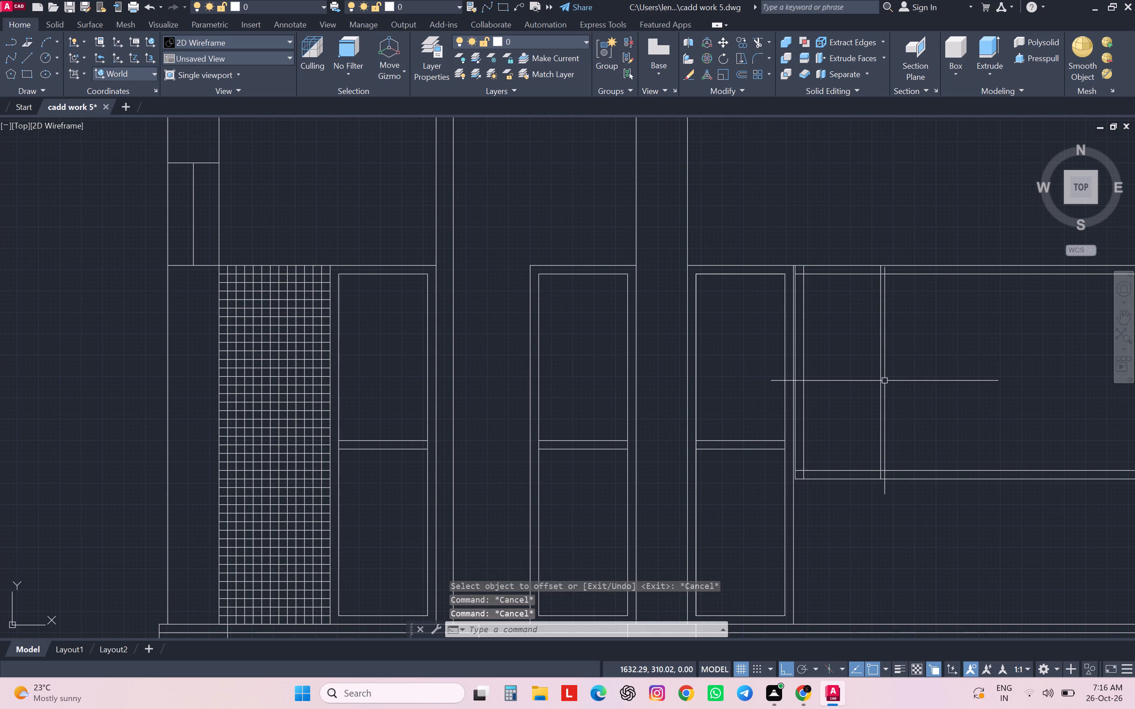
key(Escape)
Offset the first pane's far edge line 5 cm away from the door to form the first mullion.
key(o)
key(Return)
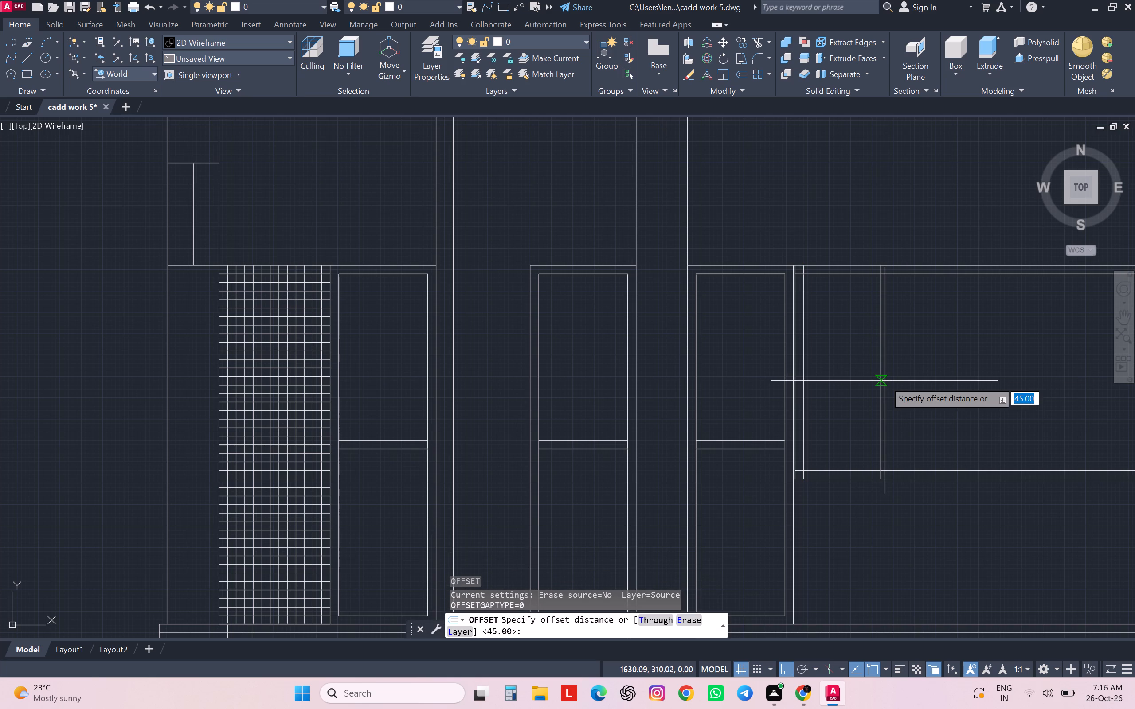
key(5)
key(Return)
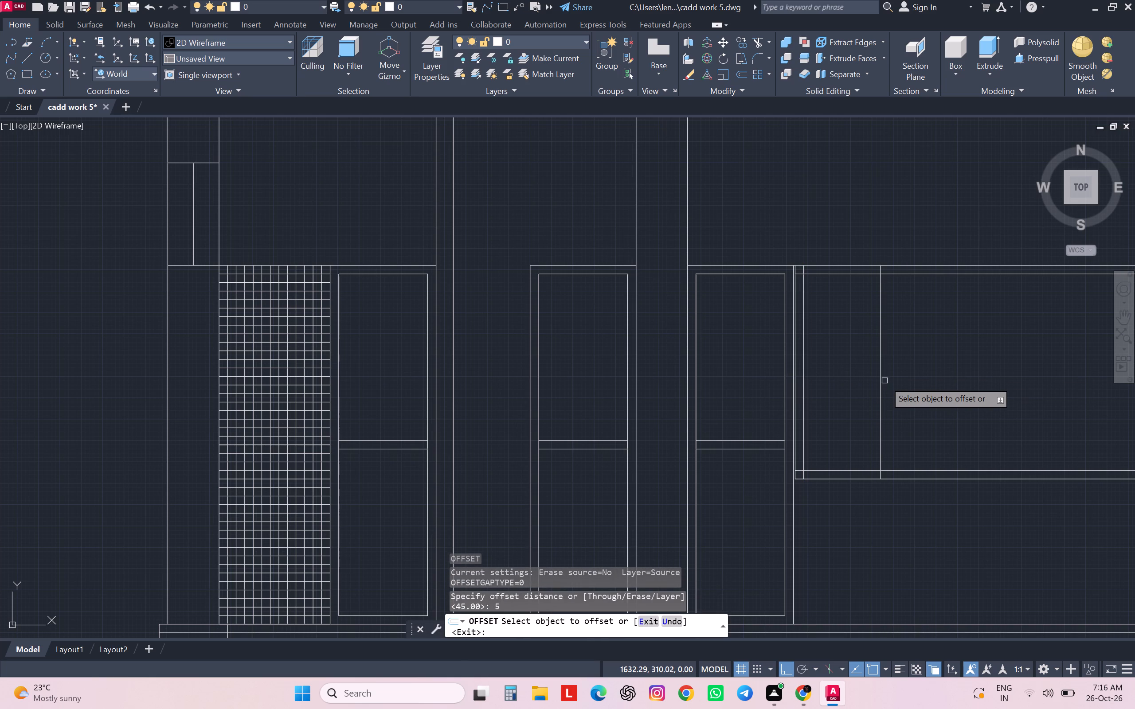
click(882, 381)
click(893, 382)
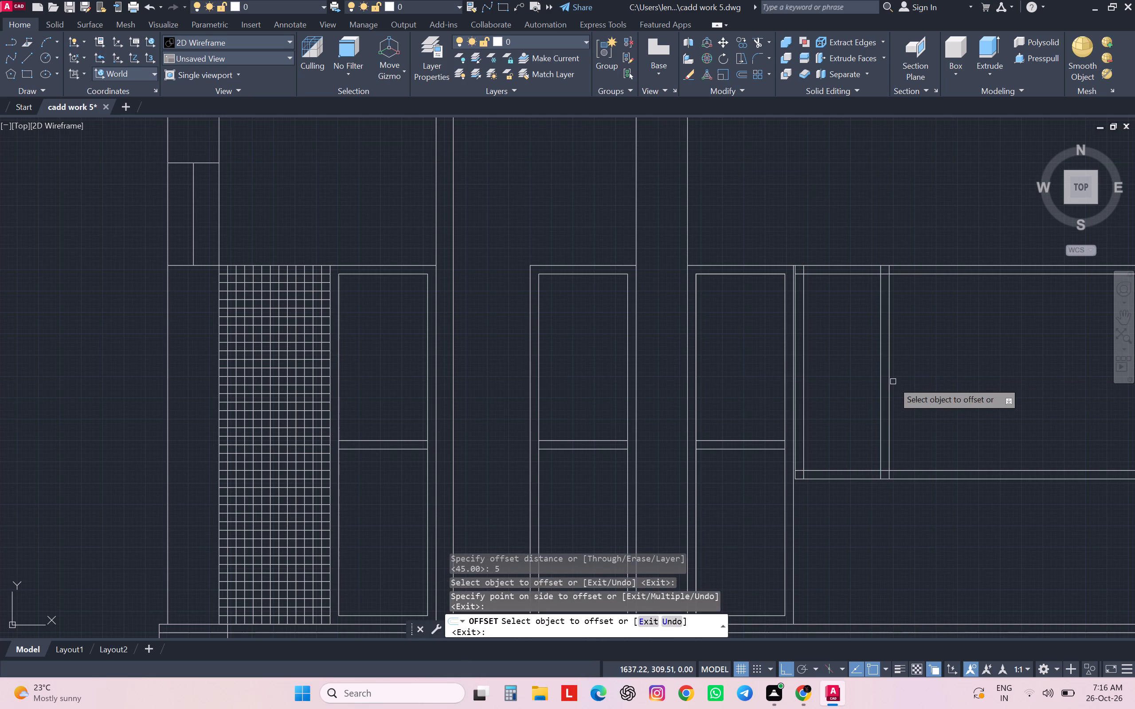
key(Escape)
key(Escape)
key(Escape)
key(Escape)
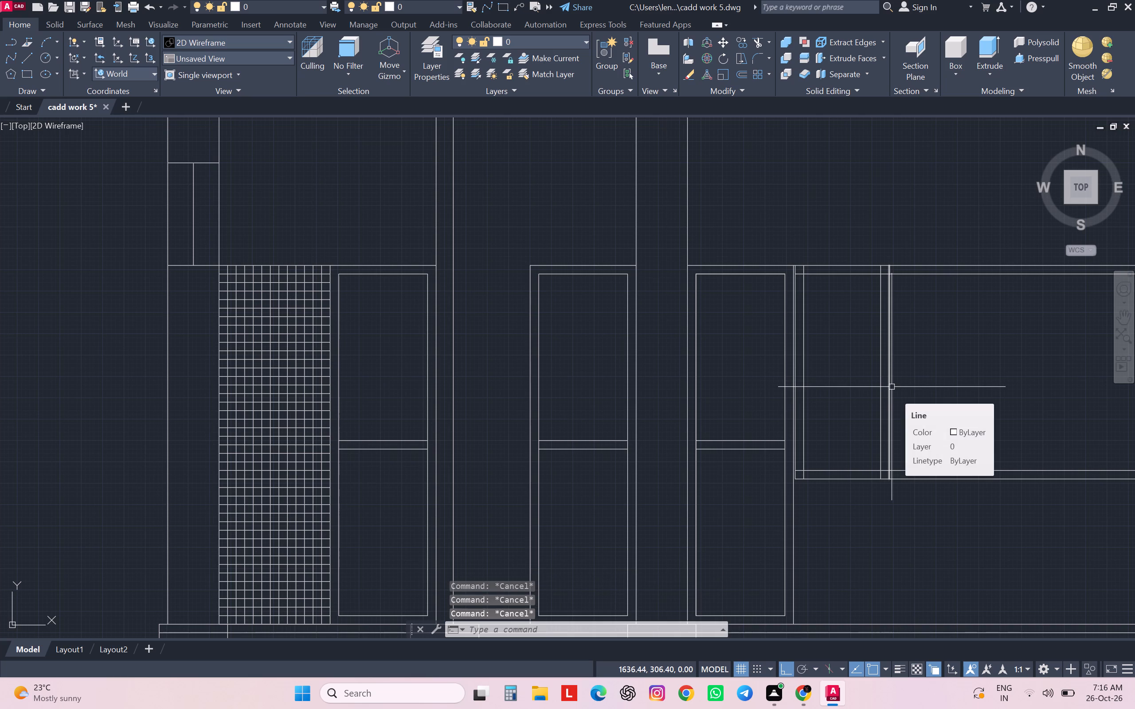
Offset the first mullion's far line 45 cm toward the end wall to set the second pane's width.
key(o)
key(Return)
text(45)
key(Return)
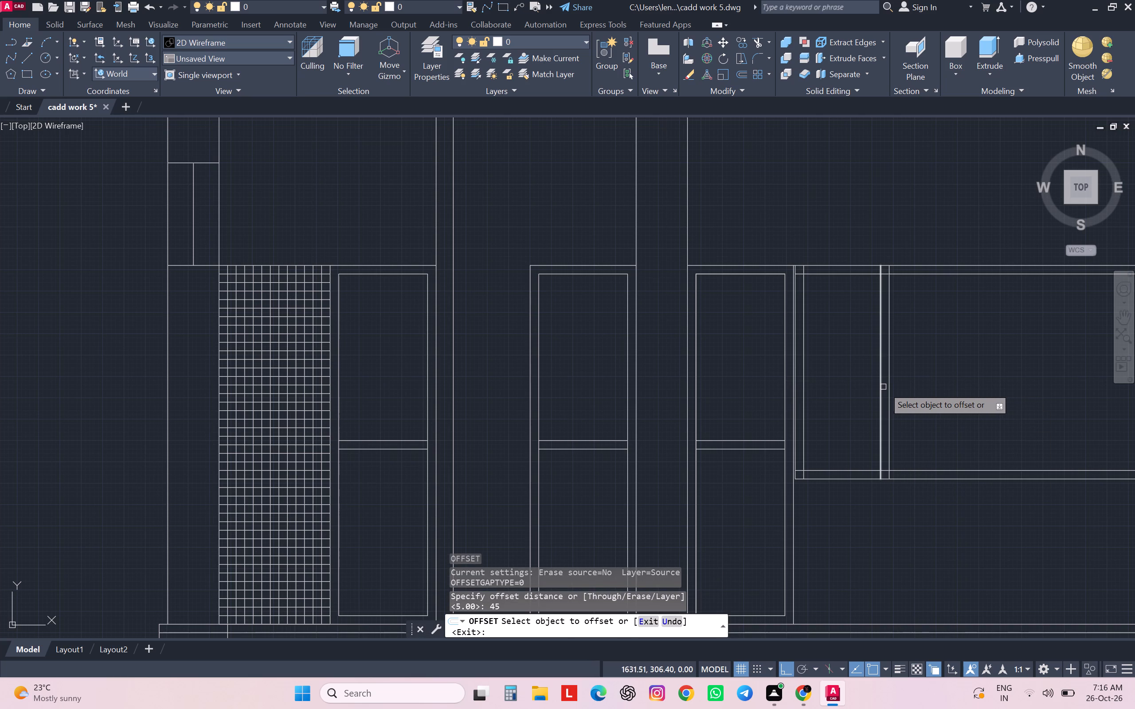
click(890, 387)
click(953, 387)
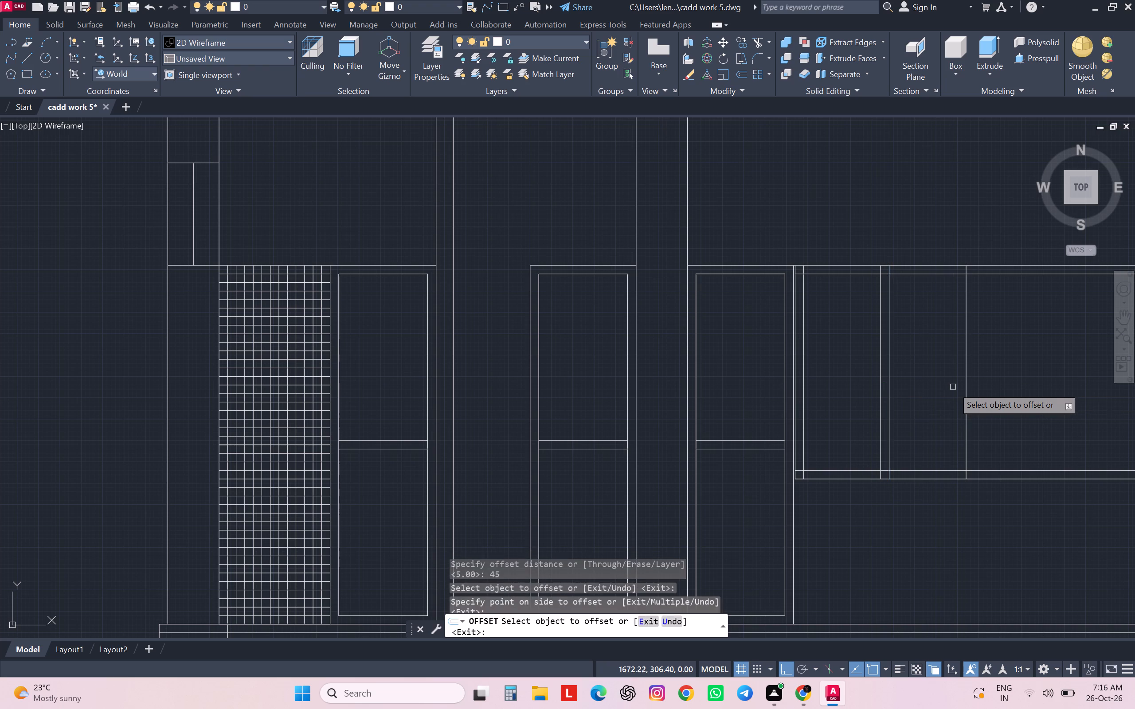
scroll(953, 386, down, 2)
scroll(975, 446, down, 1)
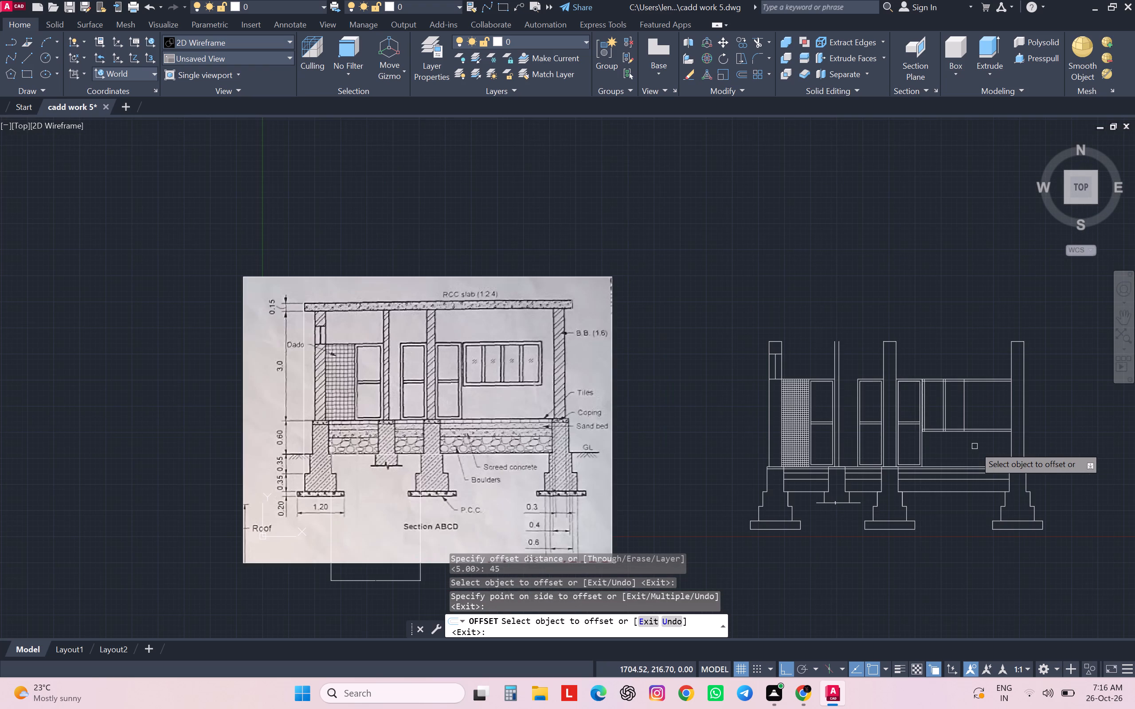
middle_drag(975, 446, 845, 452)
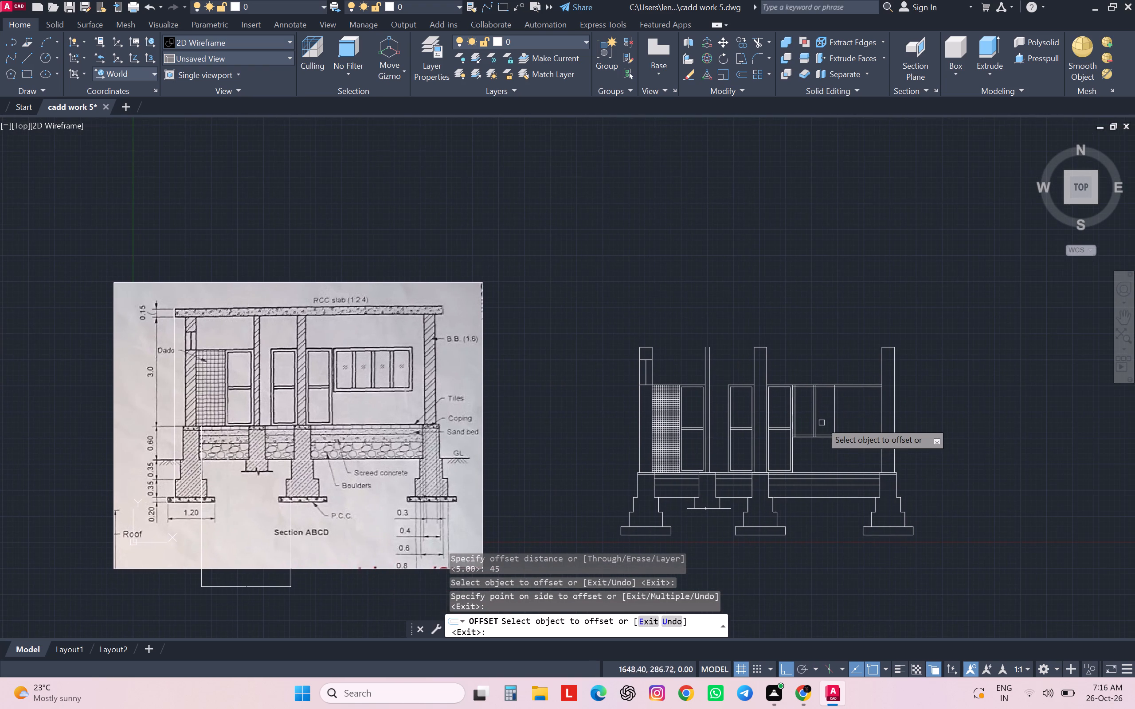
scroll(836, 415, up, 1)
key(Escape)
key(Escape)
key(Escape)
key(Escape)
key(Escape)
key(Escape)
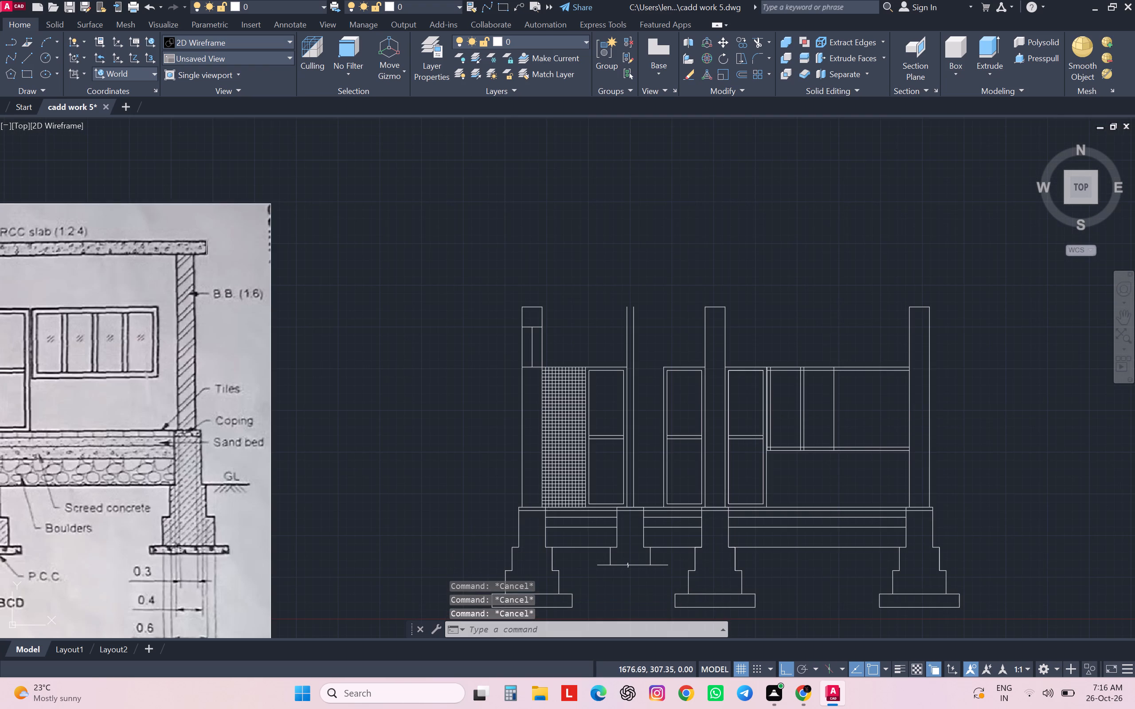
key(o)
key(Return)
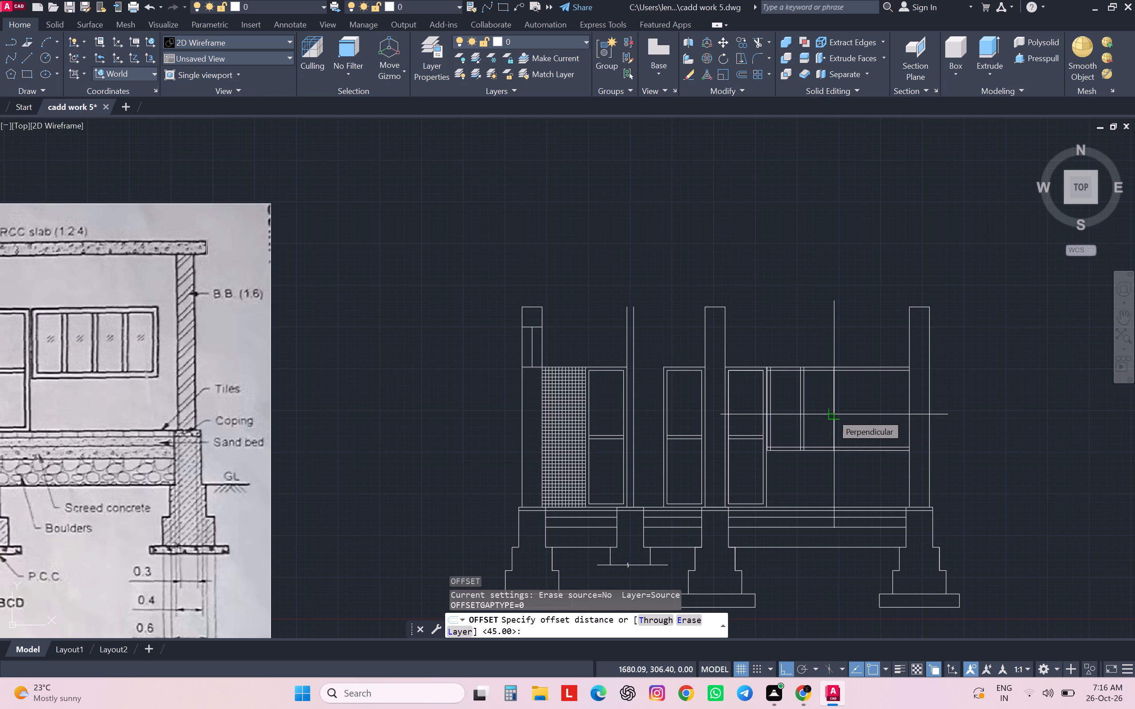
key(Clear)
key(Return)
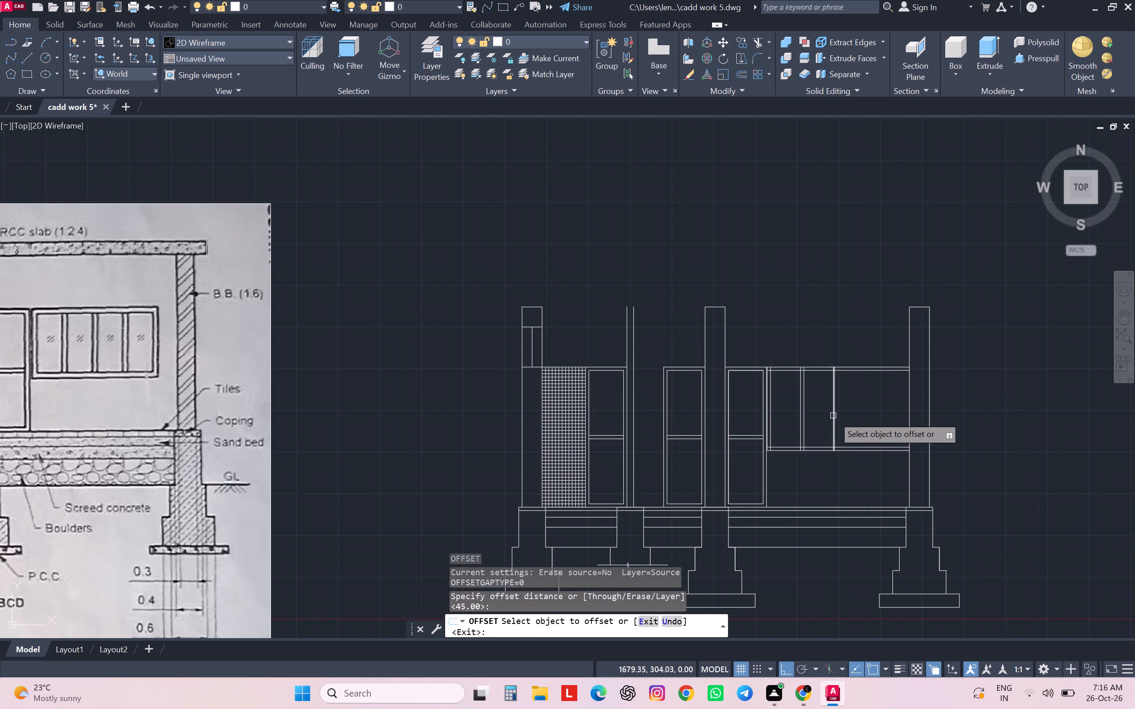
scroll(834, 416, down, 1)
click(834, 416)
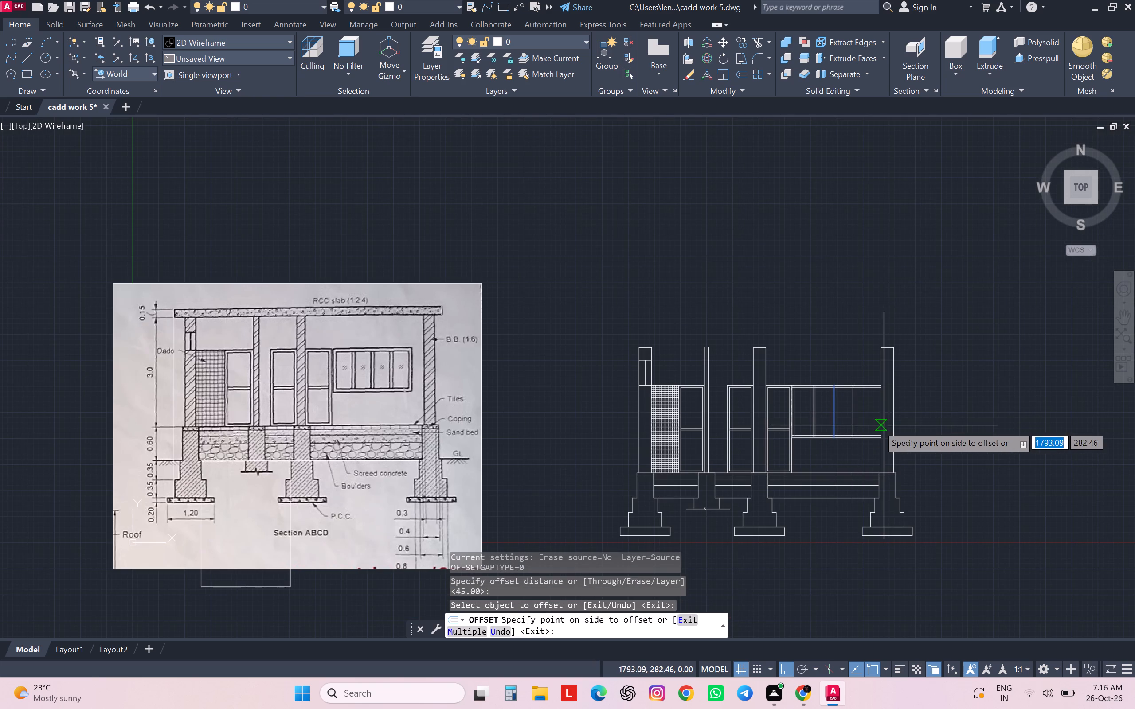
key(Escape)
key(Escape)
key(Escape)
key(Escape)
Offset the second pane's far edge line 5 cm toward the end wall to form the second mullion.
scroll(837, 421, up, 2)
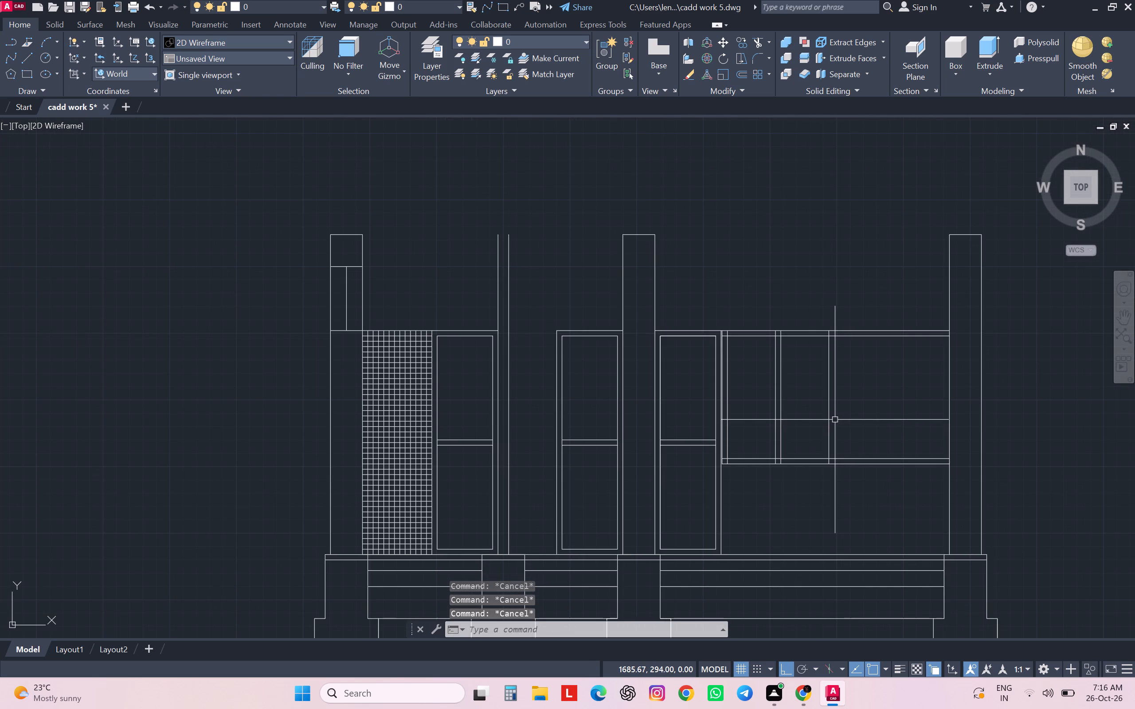
key(o)
key(Return)
key(5)
key(Return)
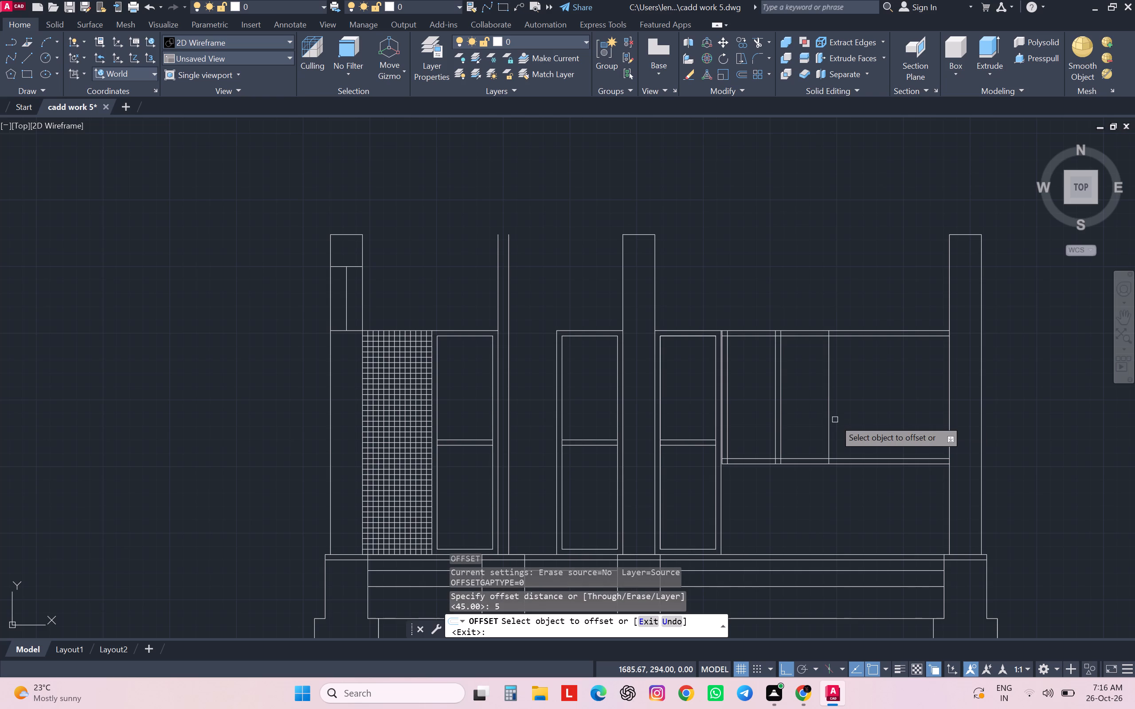
click(827, 421)
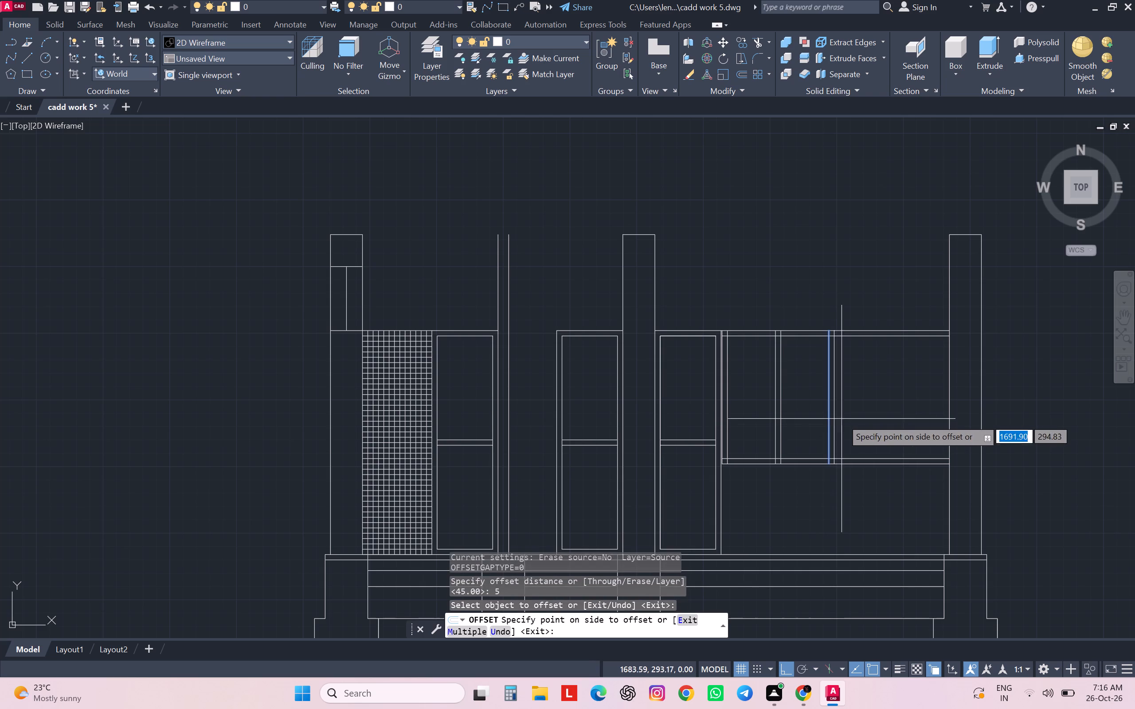
click(865, 418)
key(Escape)
key(Escape)
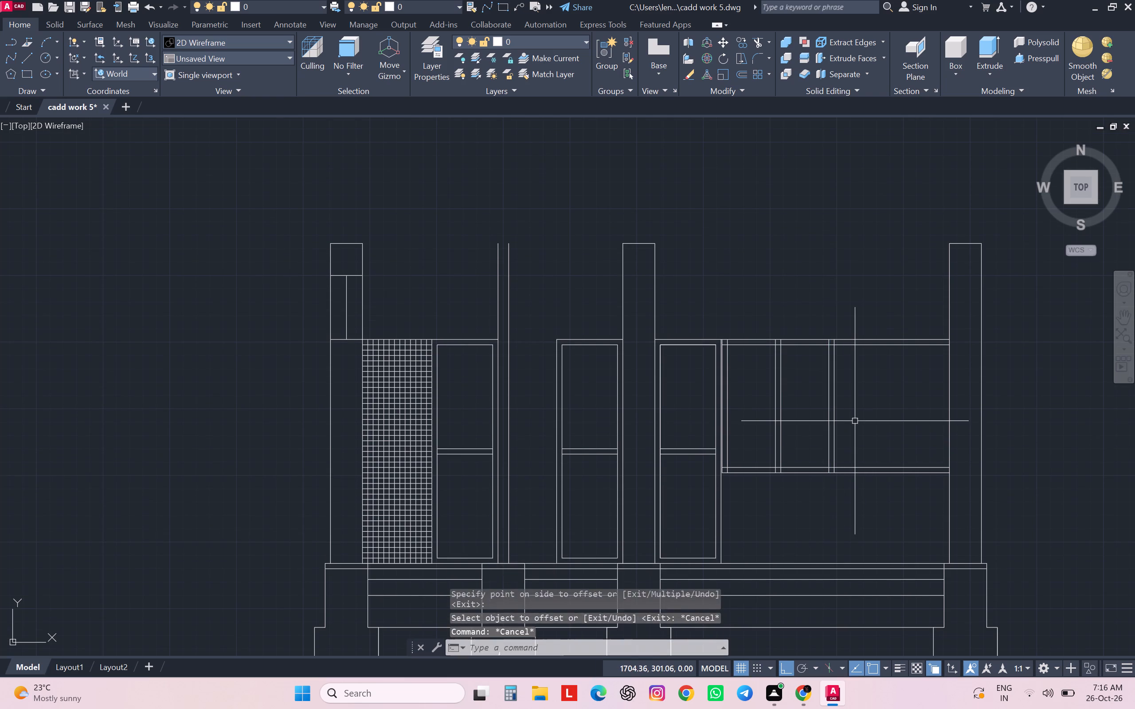
key(Escape)
key(Escape)
Offset the second mullion's far line 45 cm toward the end wall to set the third pane's width.
key(o)
key(Return)
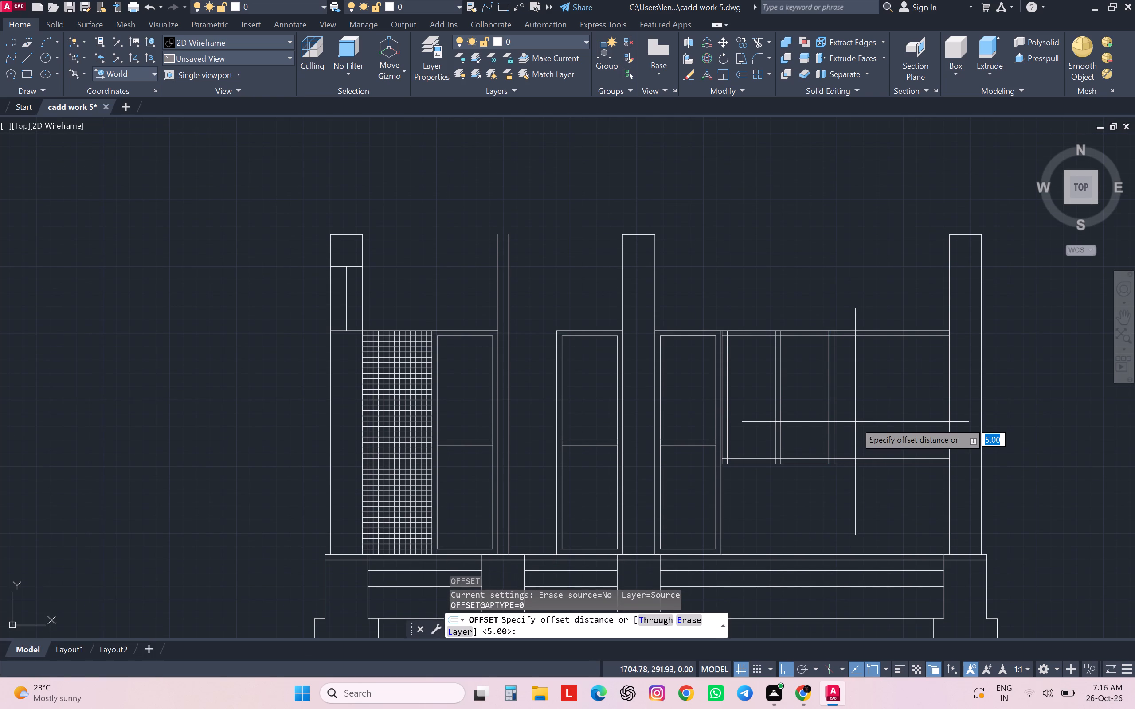
text(45)
key(Return)
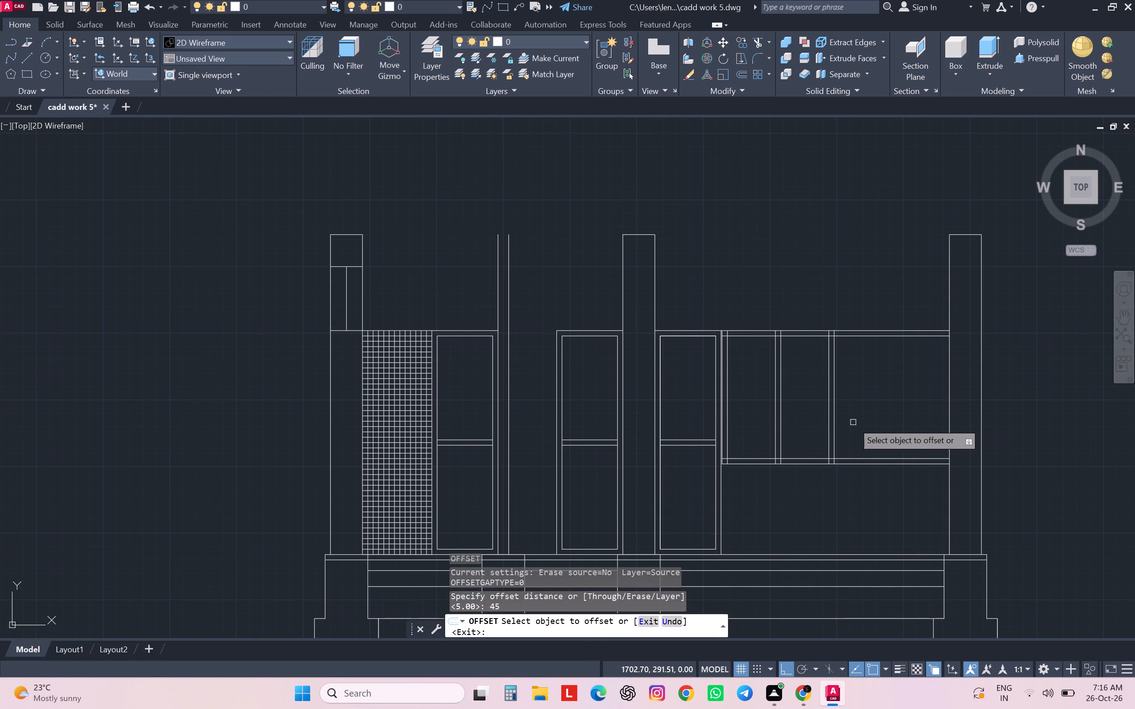
click(835, 424)
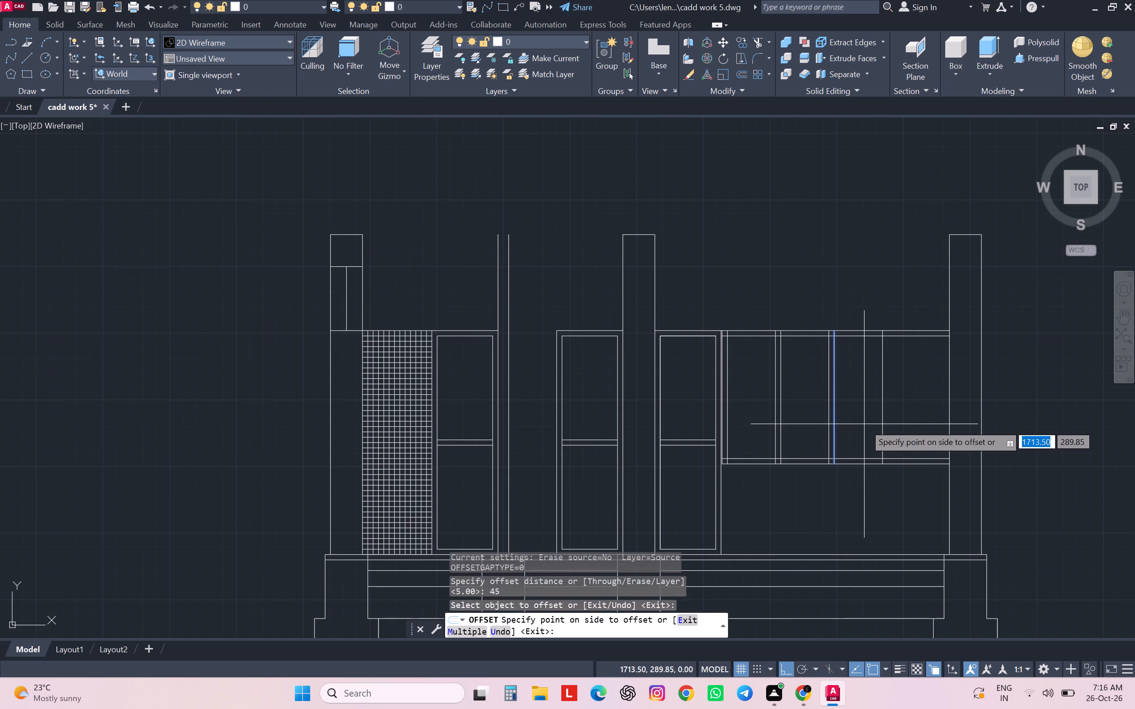
click(865, 424)
key(Escape)
key(Escape)
key(Escape)
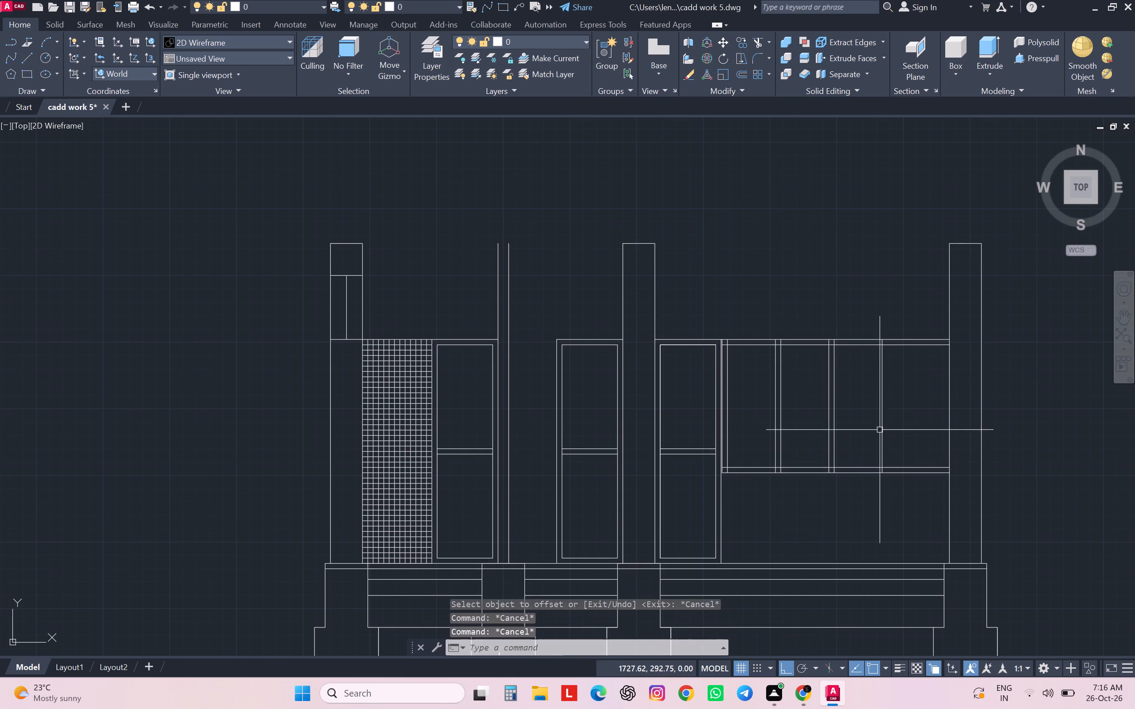
key(Escape)
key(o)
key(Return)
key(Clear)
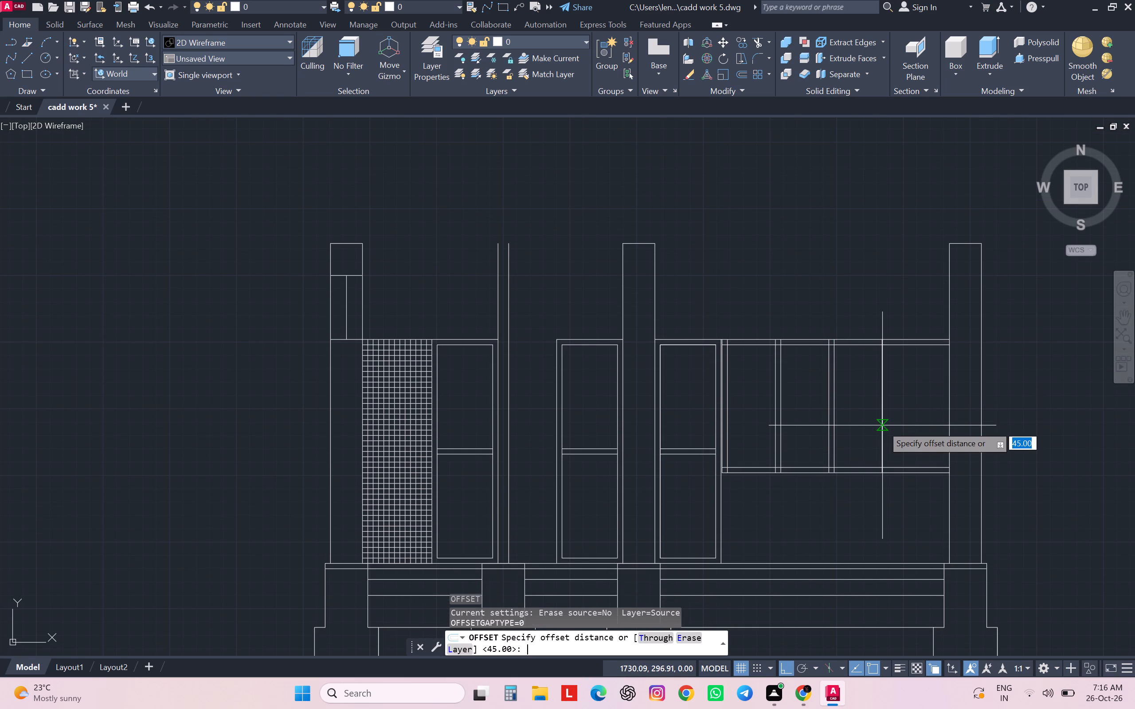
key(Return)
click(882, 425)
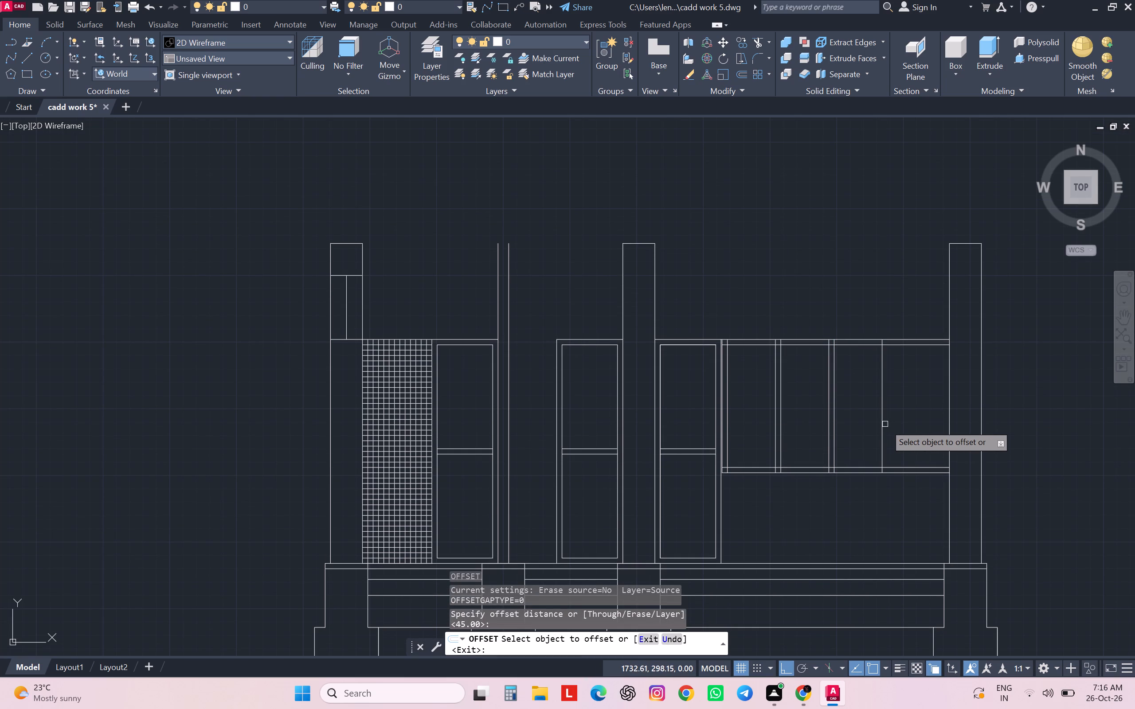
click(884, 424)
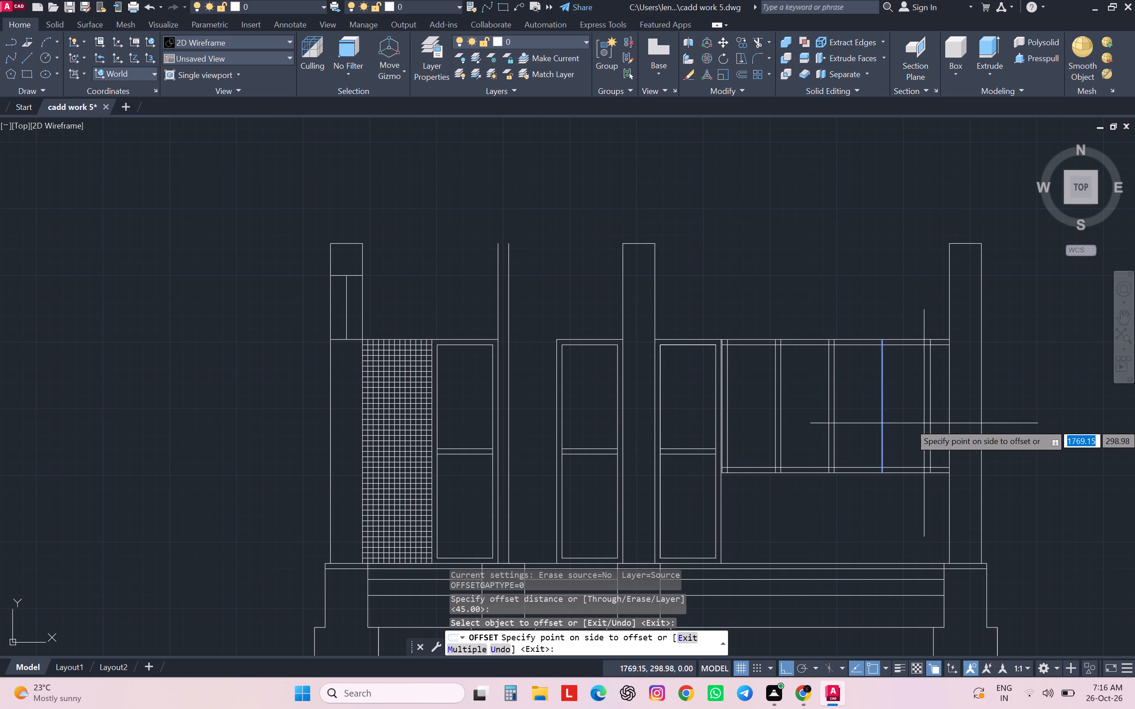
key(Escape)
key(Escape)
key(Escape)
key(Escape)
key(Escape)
Offset the third pane's far edge line 5 cm toward the end wall to form the third mullion.
key(o)
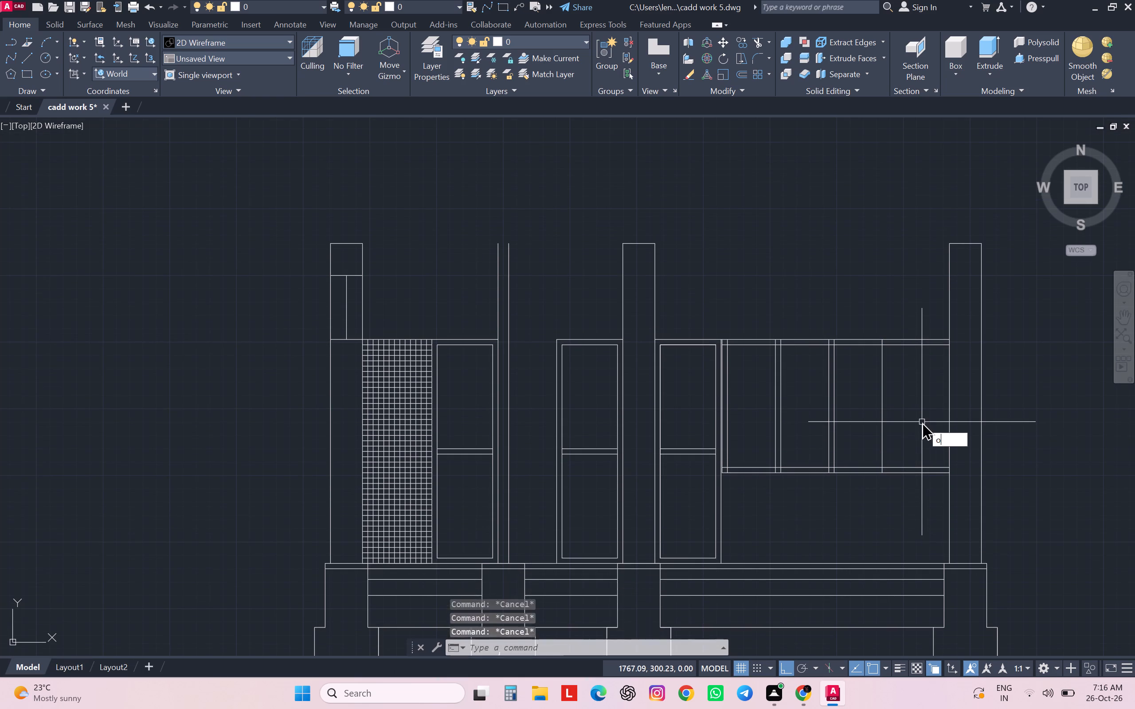
key(Return)
key(5)
key(Return)
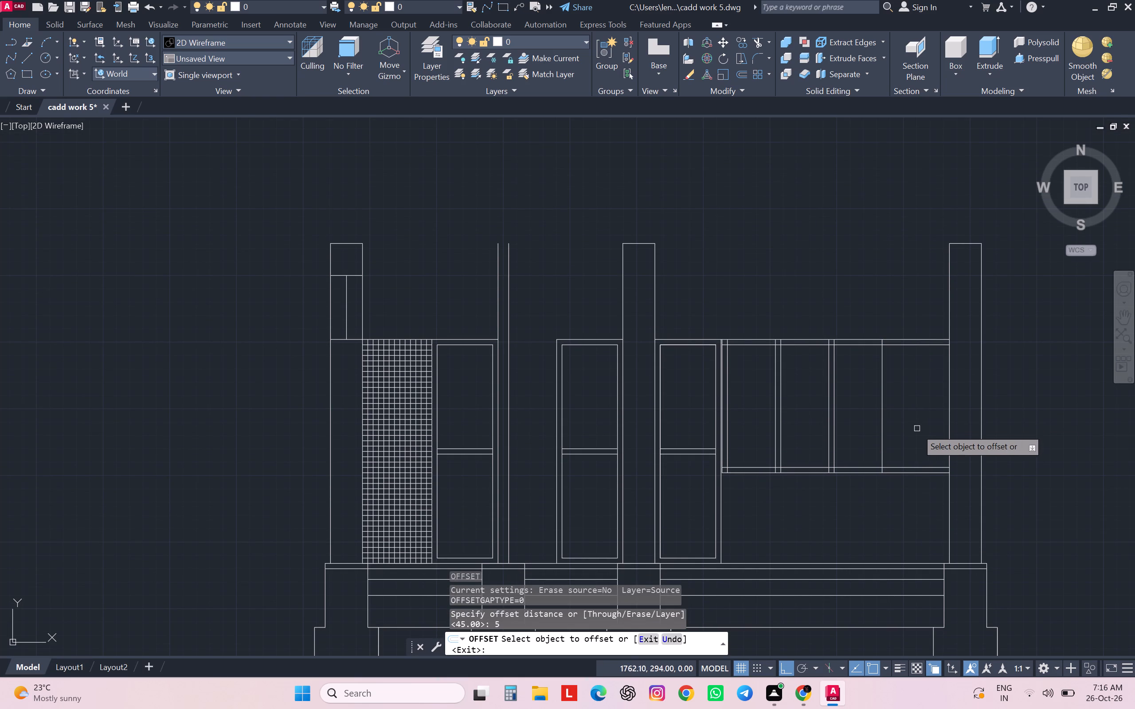
click(884, 429)
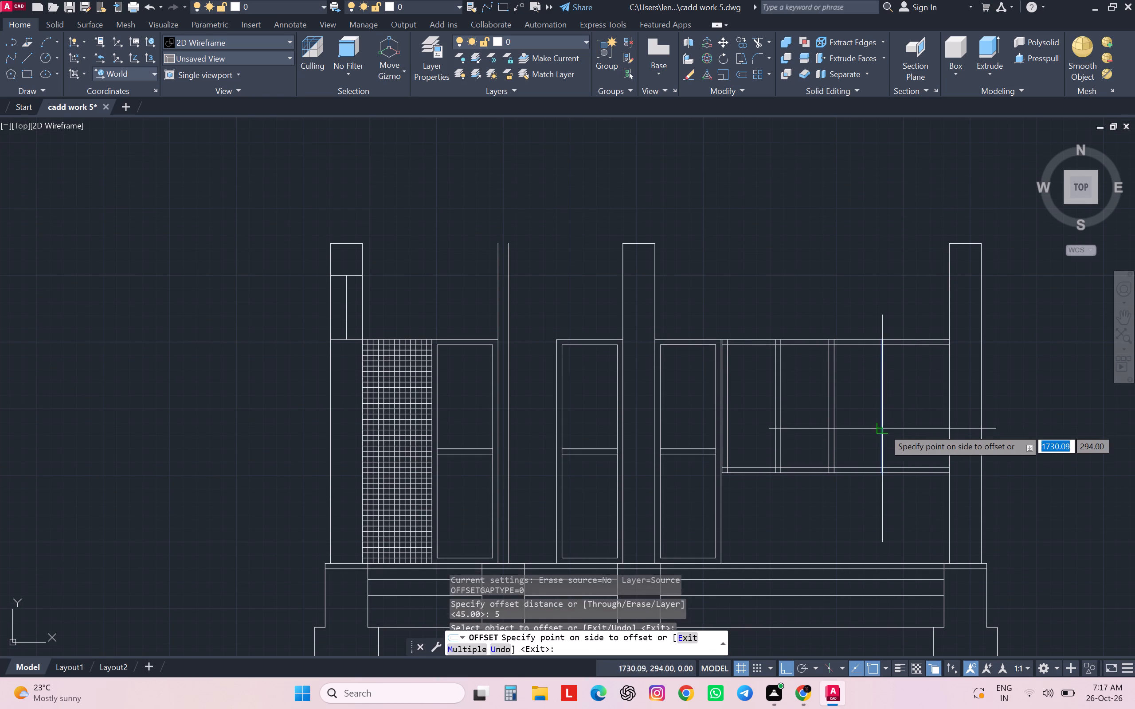
click(895, 428)
key(Escape)
key(Escape)
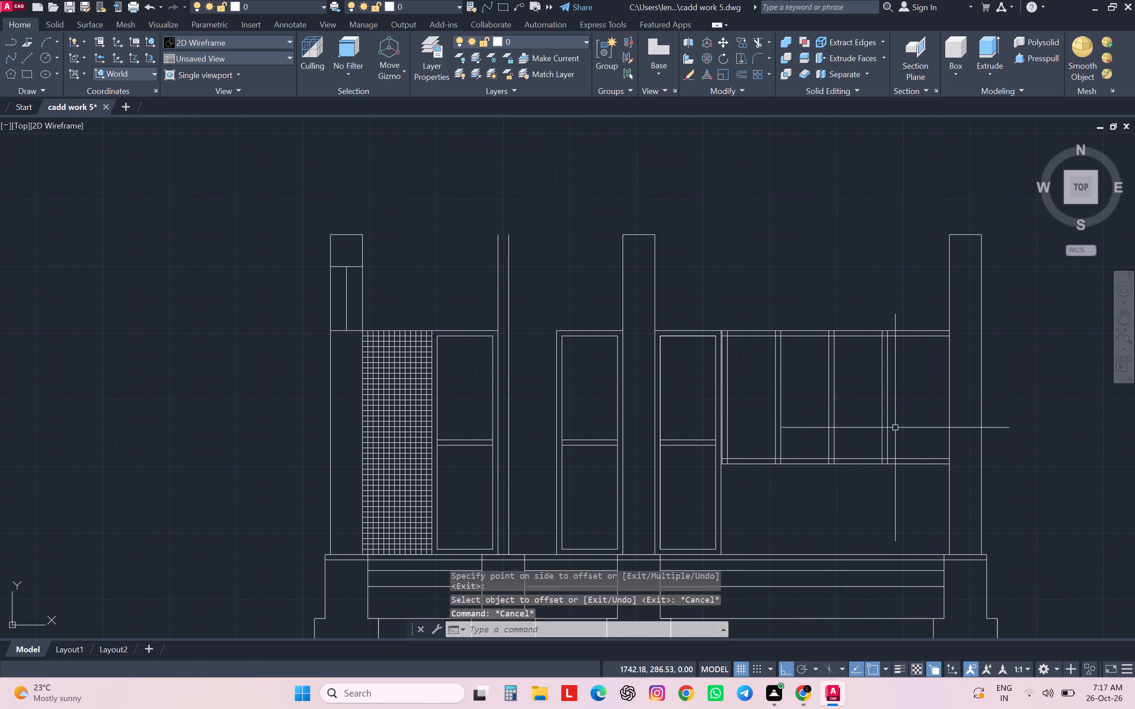
key(Escape)
key(Escape)
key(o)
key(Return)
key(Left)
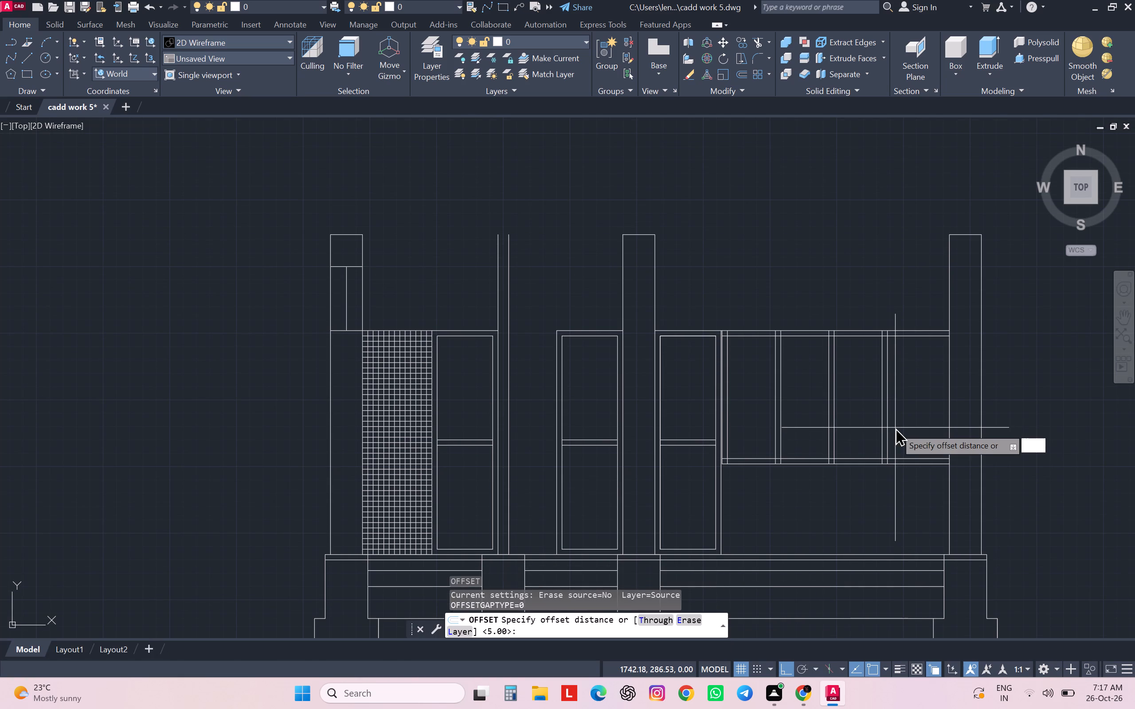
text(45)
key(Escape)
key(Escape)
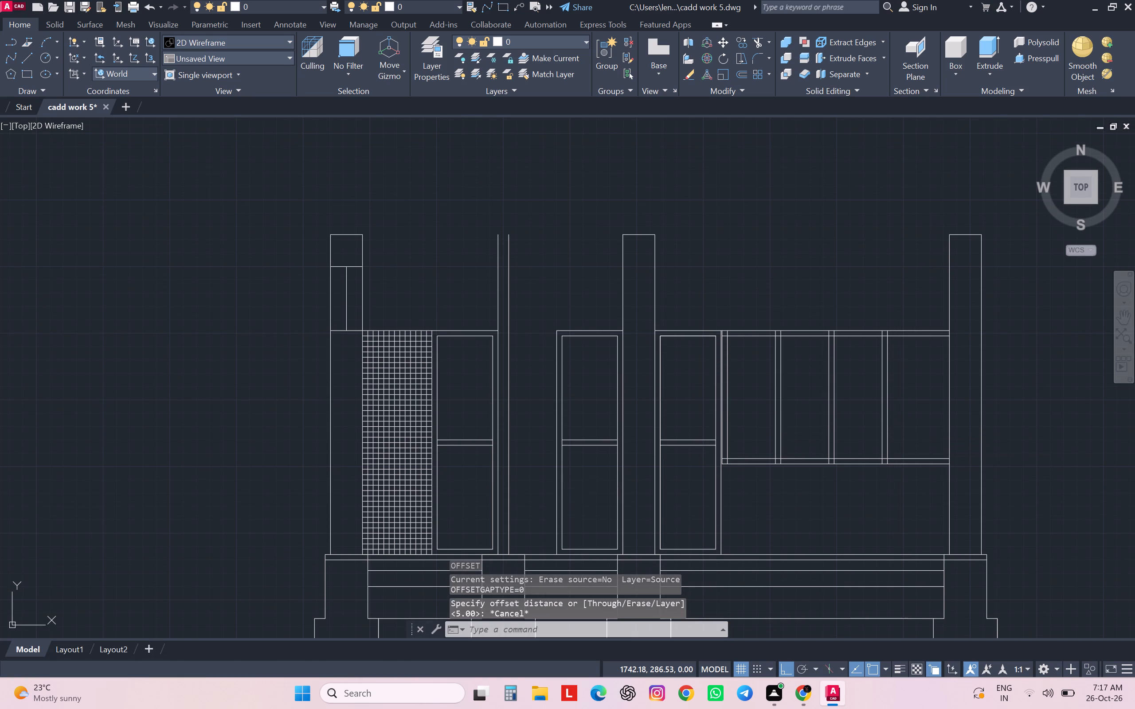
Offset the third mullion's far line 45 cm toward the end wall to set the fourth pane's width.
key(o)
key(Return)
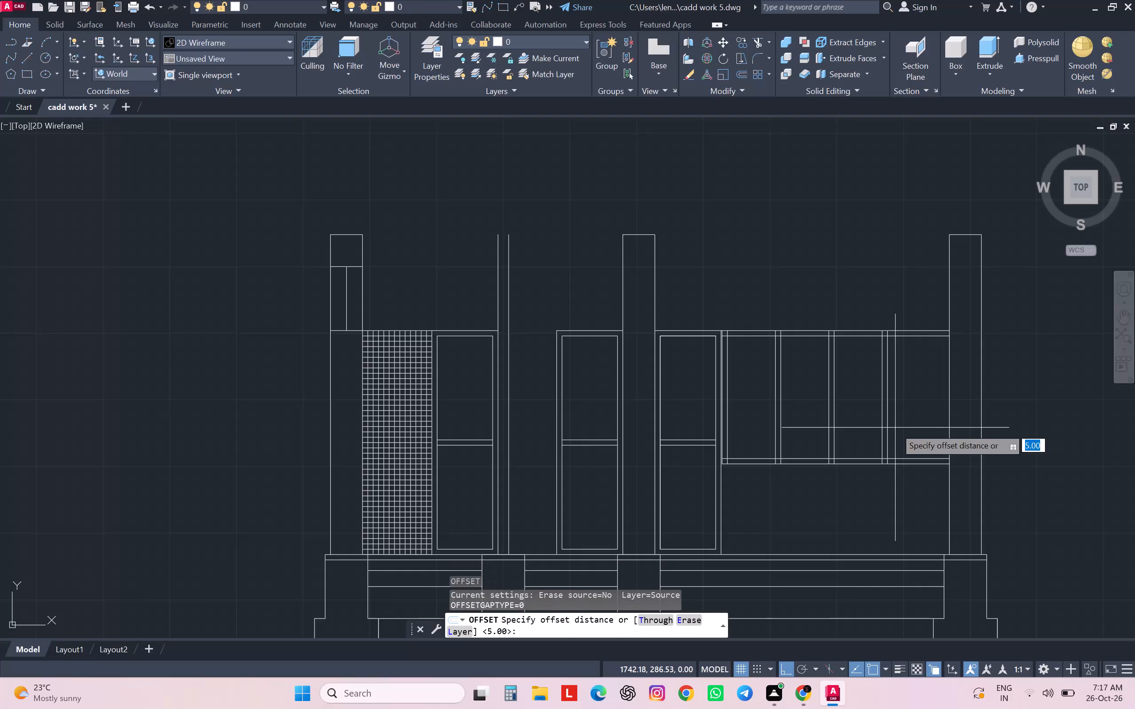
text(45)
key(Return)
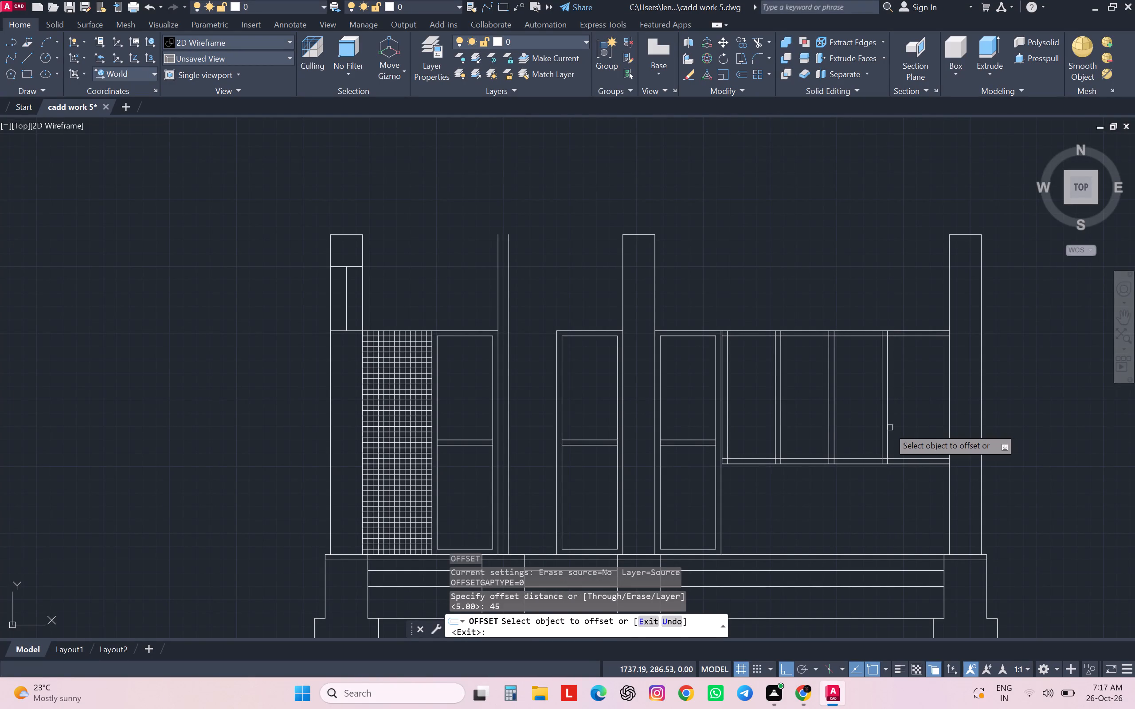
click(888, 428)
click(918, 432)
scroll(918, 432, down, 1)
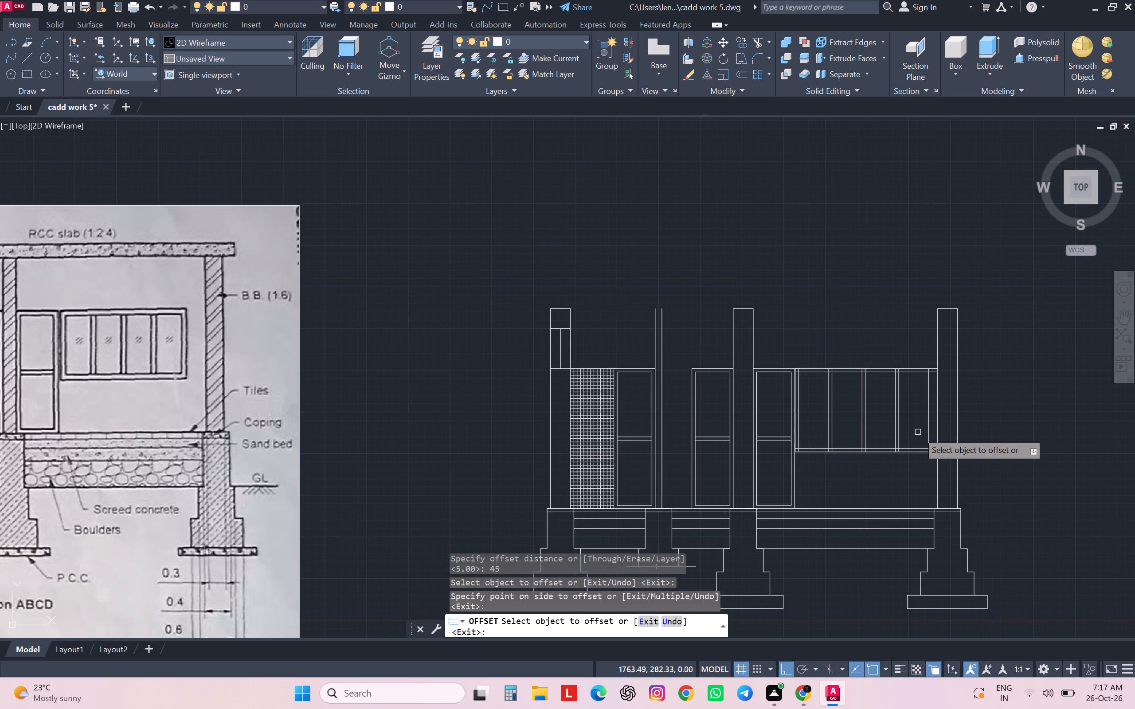
Undo all the wide-bay window's pane and mullion offsets, back to its side jamb and horizontal frame lines.
key(ctrl+z)
key(ctrl+z)
key(ctrl+z)
key(ctrl+z)
key(ctrl+z)
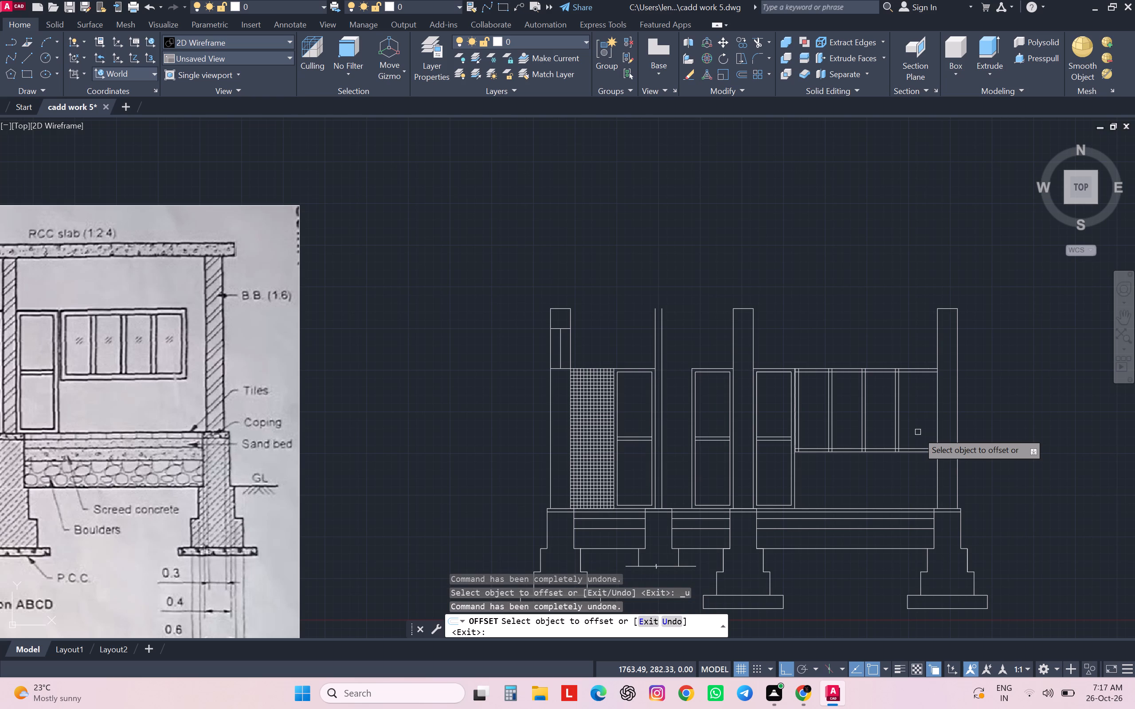
key(ctrl+z)
key(ctrl+z)
key(Escape)
key(Escape)
key(Escape)
key(Escape)
key(Escape)
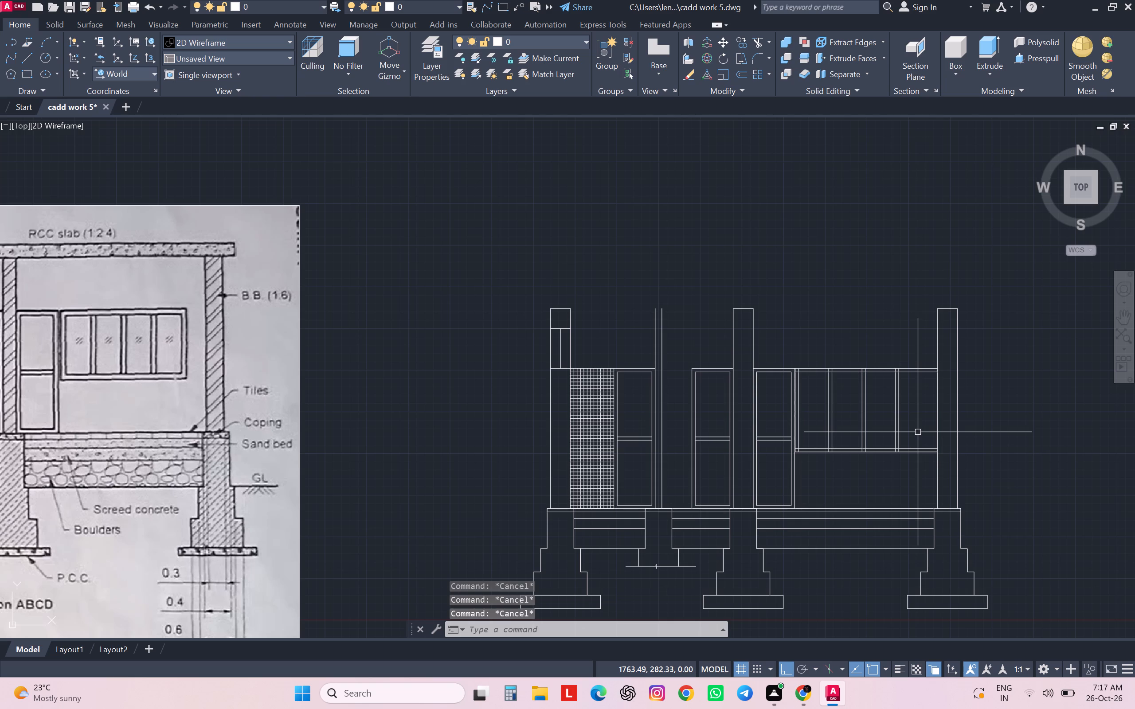
key(ctrl+z)
key(ctrl+z)
key(ctrl+z)
key(ctrl+z)
key(ctrl+z)
key(ctrl+z)
key(ctrl+z)
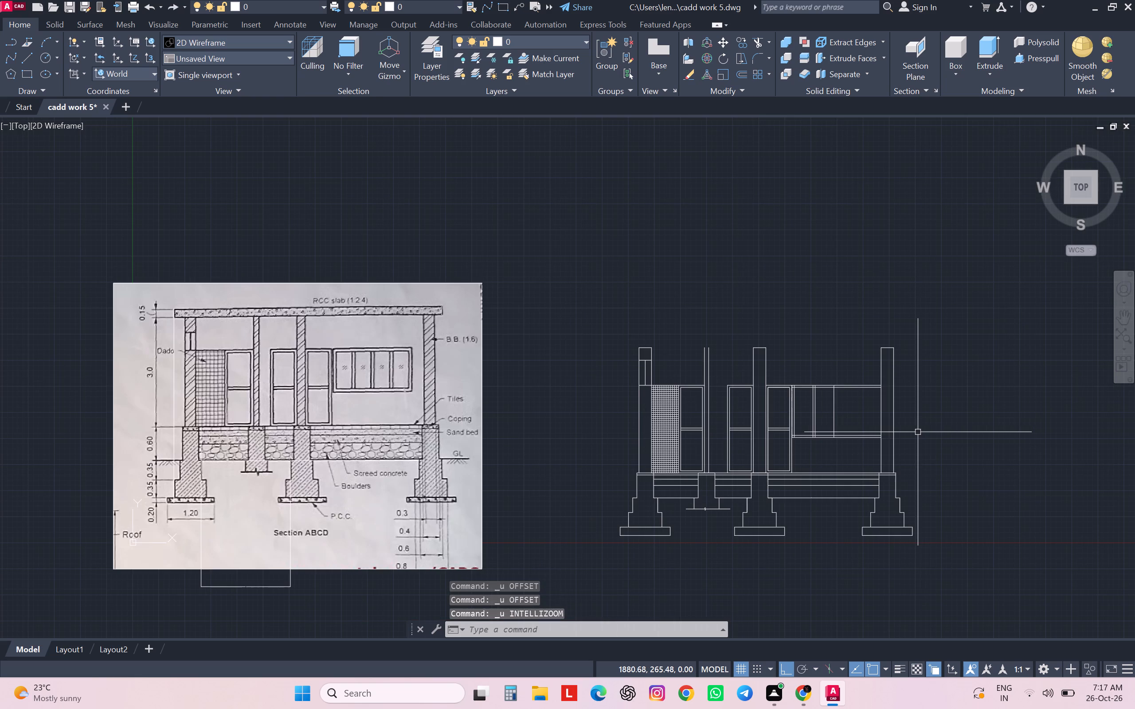
key(ctrl+z)
key(ctrl+z)
key(ctrl+z)
key(ctrl+z)
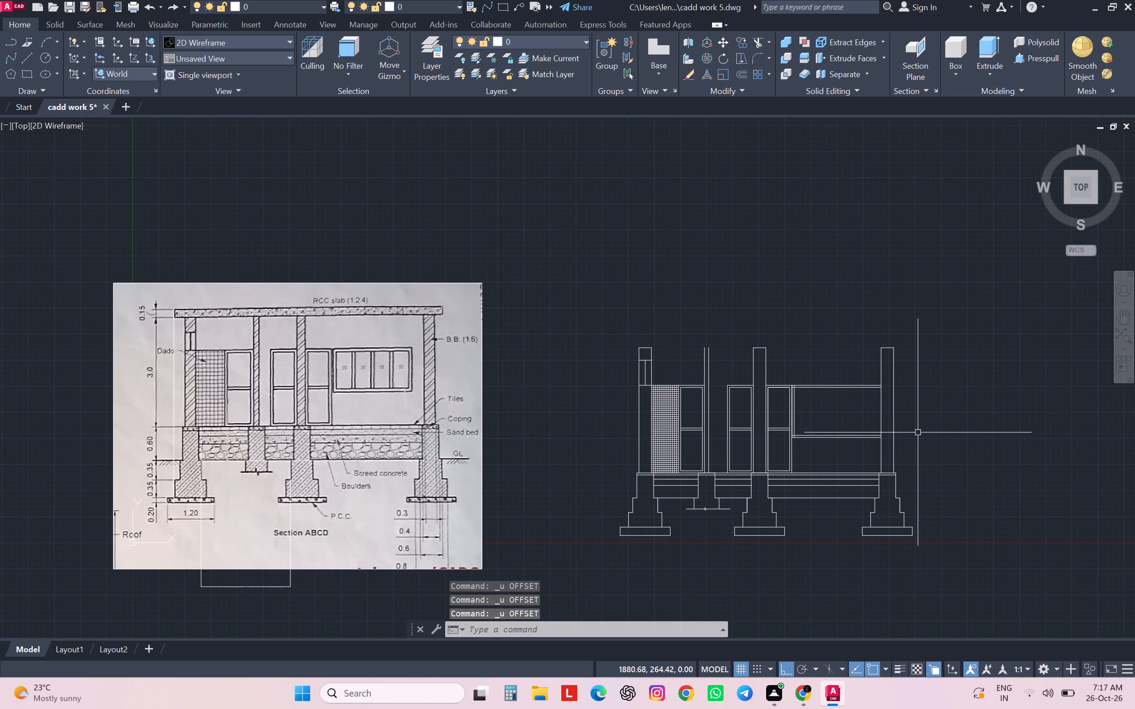
Offset the window jamb's inner line 40 cm toward the end wall to set the first pane's width.
scroll(794, 438, up, 3)
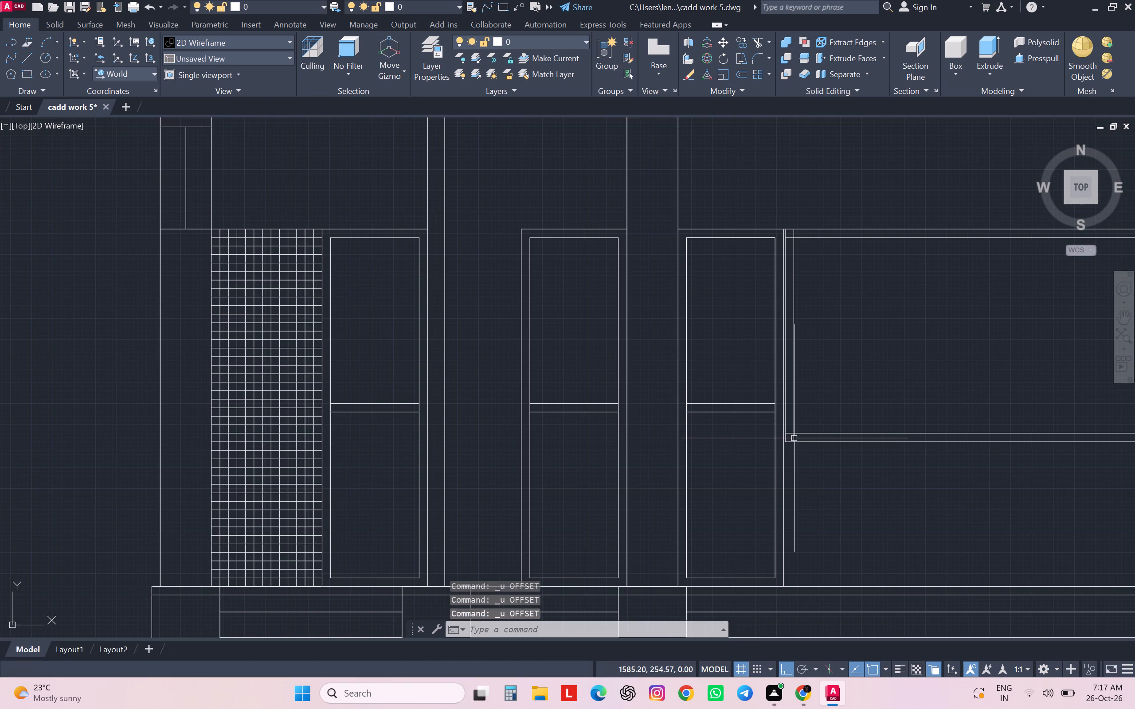
key(o)
key(Return)
key(4)
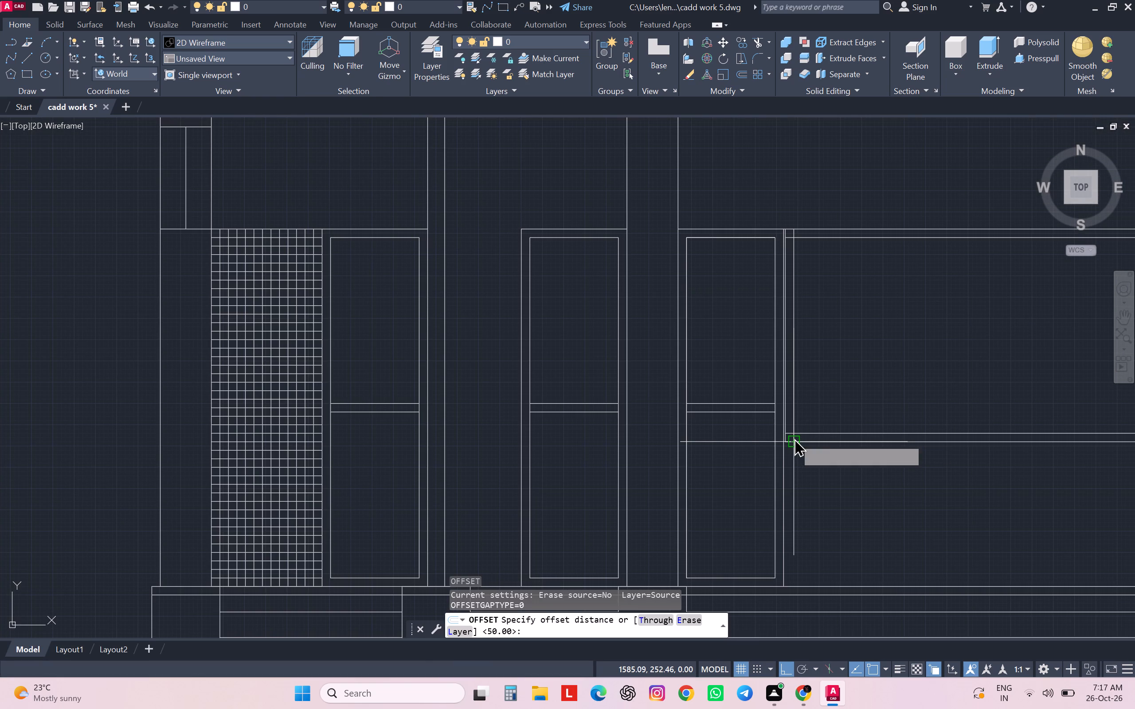
key(0)
key(Return)
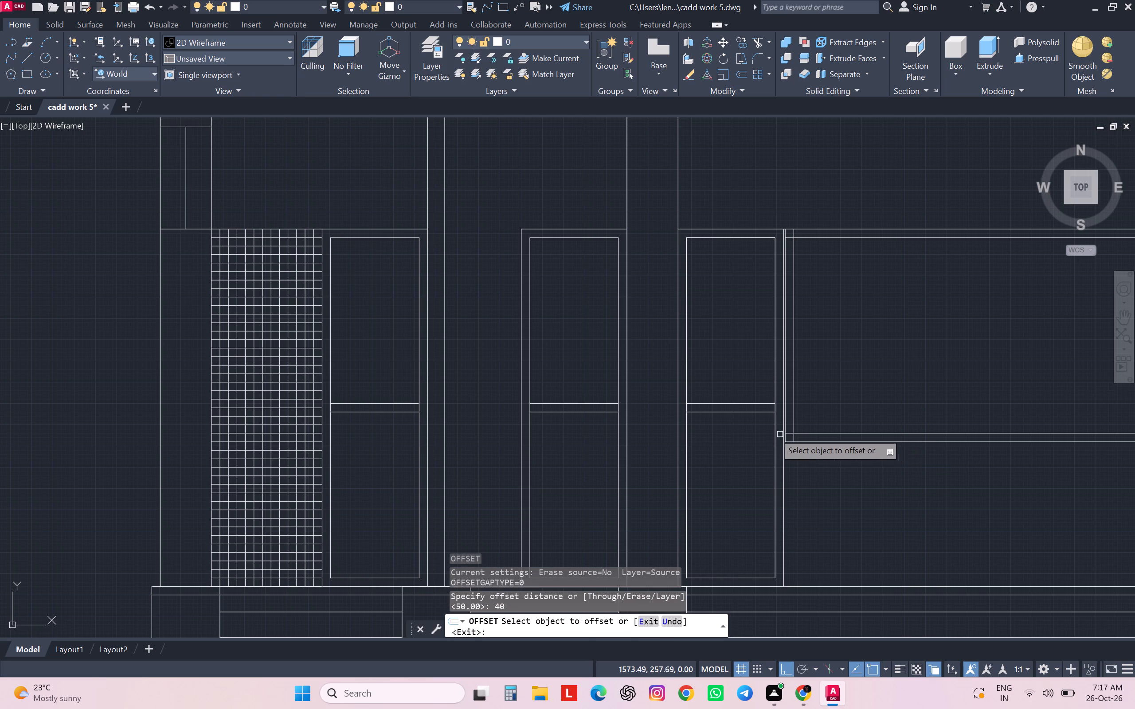
click(794, 417)
click(859, 399)
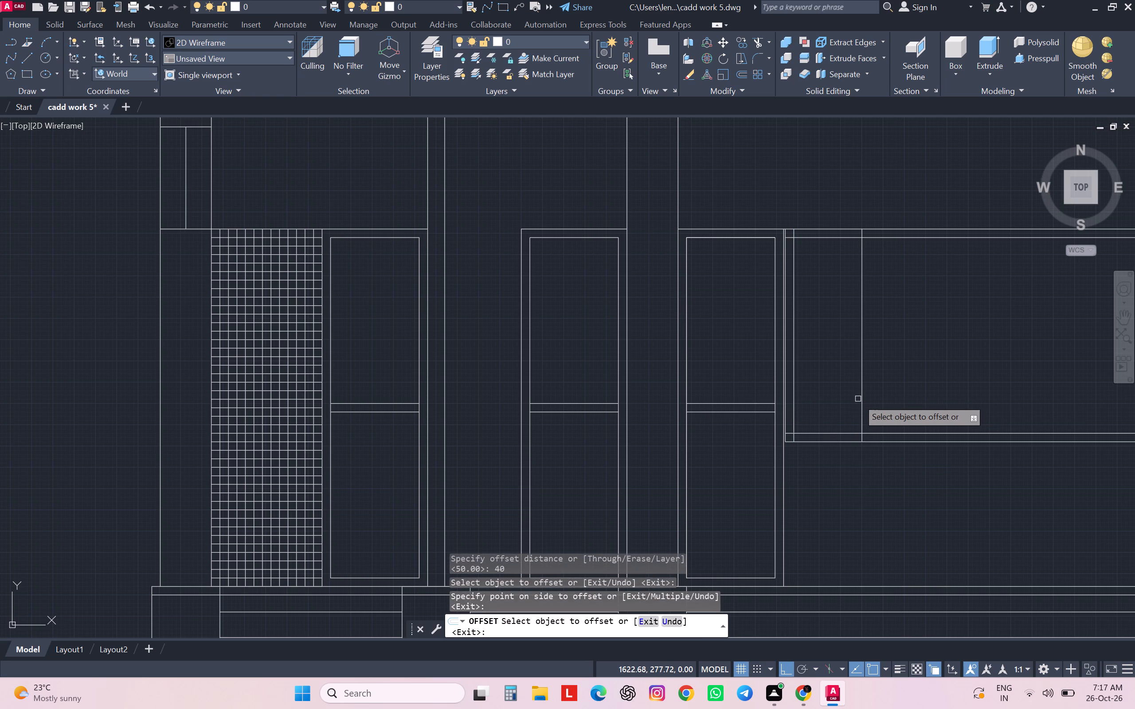
key(Escape)
key(Escape)
key(Escape)
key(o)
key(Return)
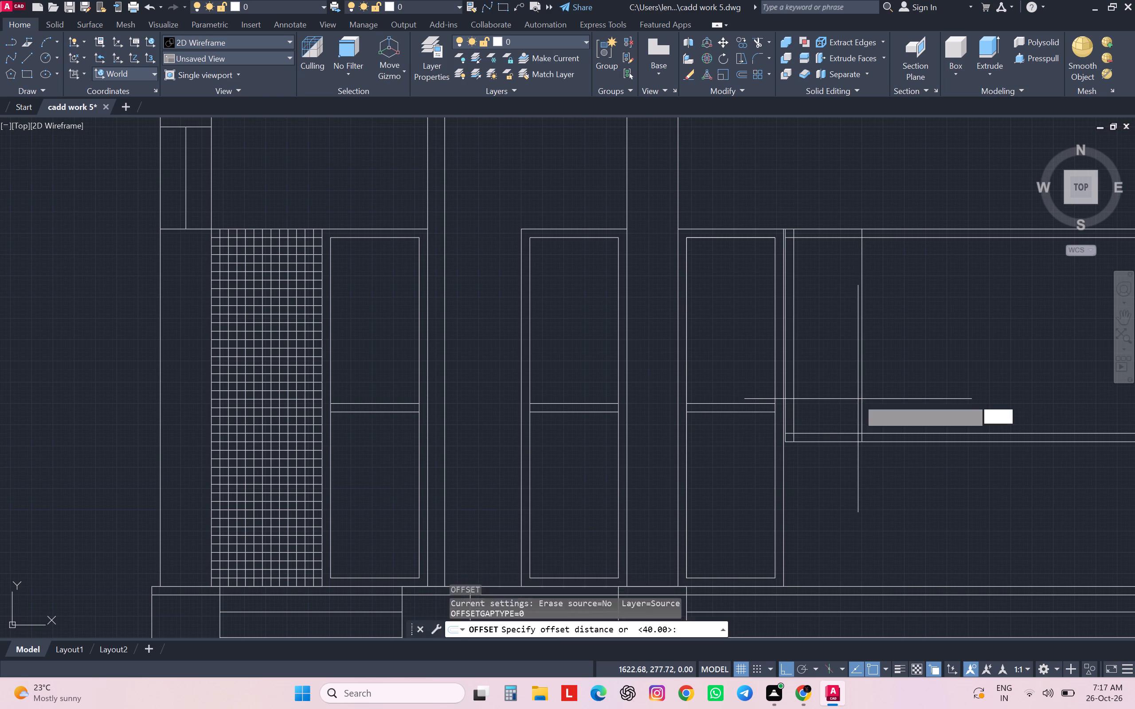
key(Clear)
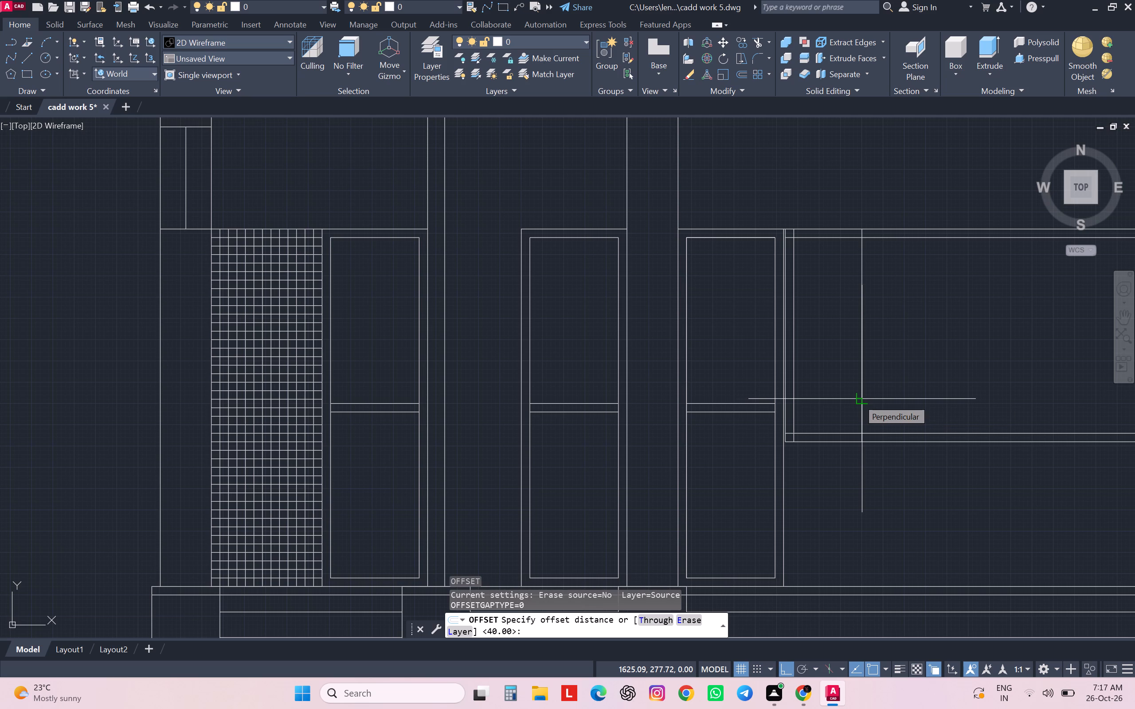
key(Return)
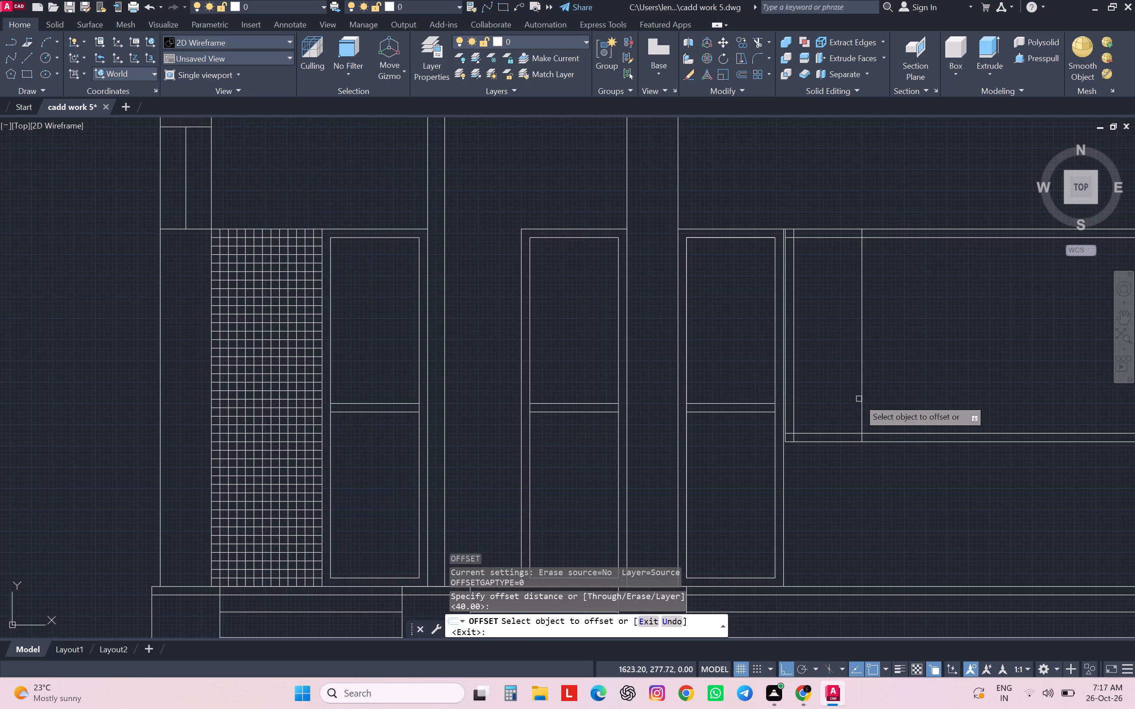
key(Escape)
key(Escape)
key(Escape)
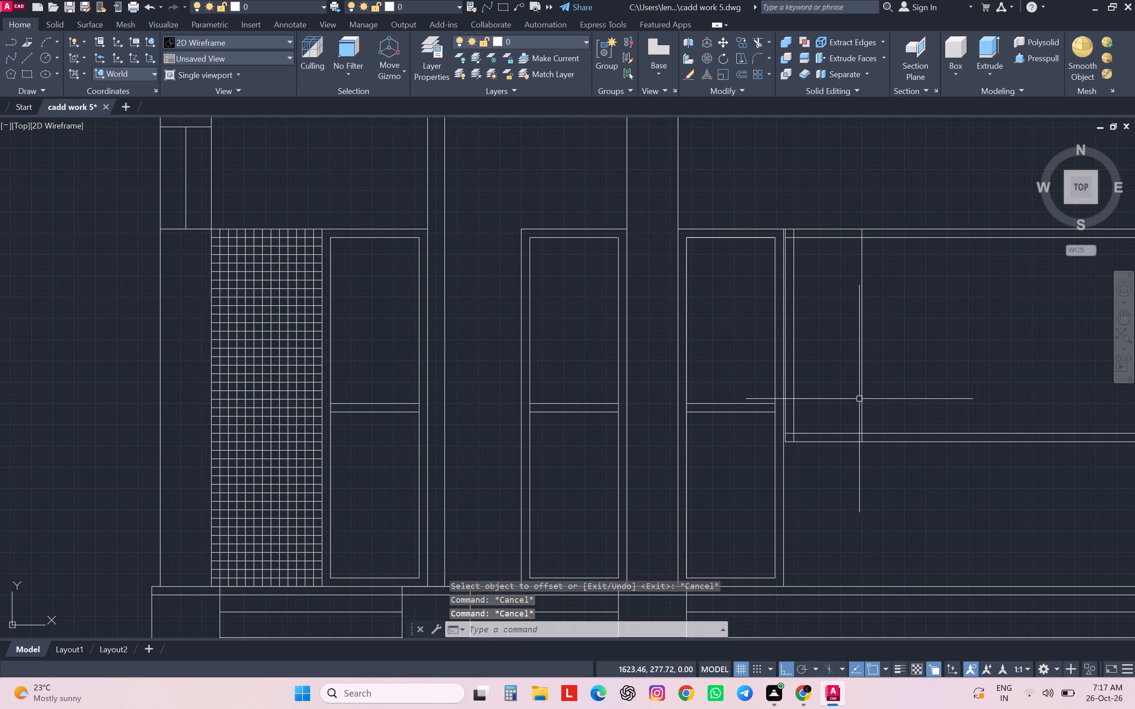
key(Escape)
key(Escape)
Offset the first pane's far edge line 5 cm toward the end wall to form the first mullion.
key(o)
key(Return)
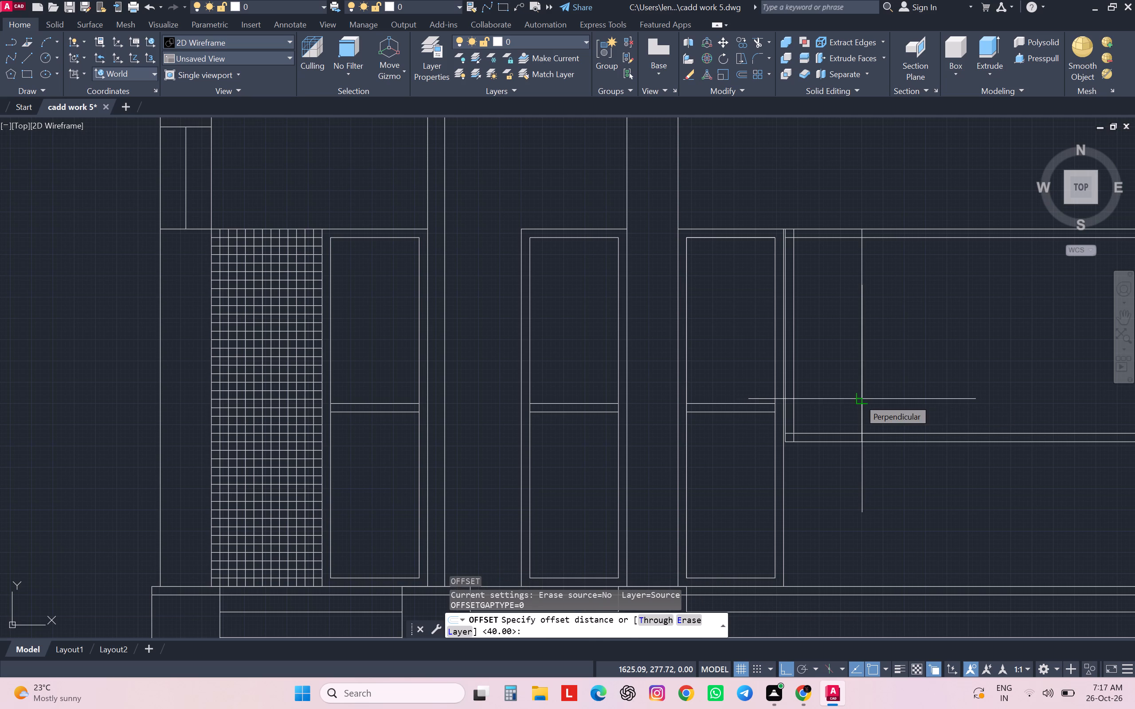
key(5)
key(Return)
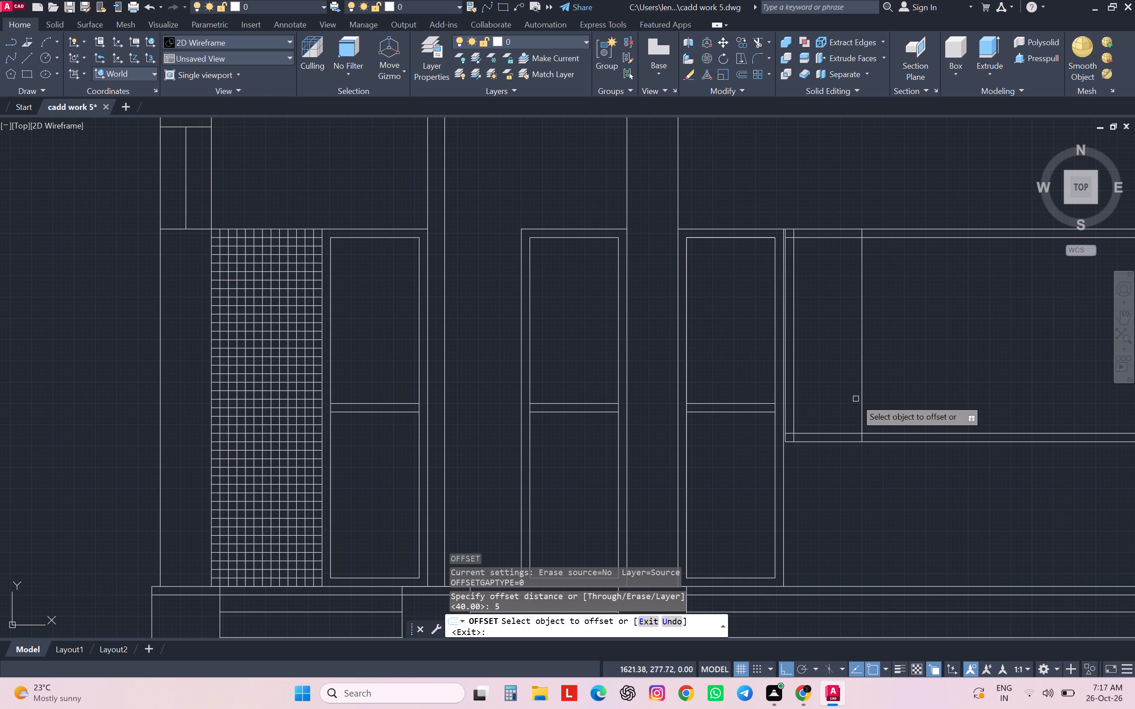
click(861, 393)
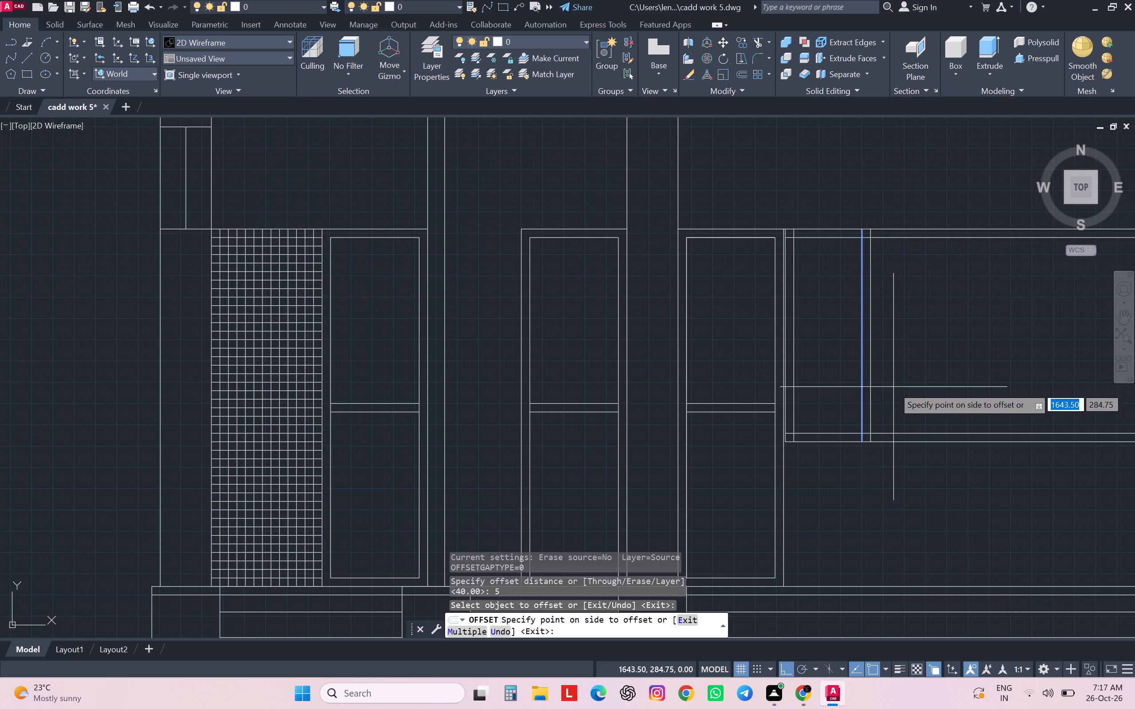
click(893, 387)
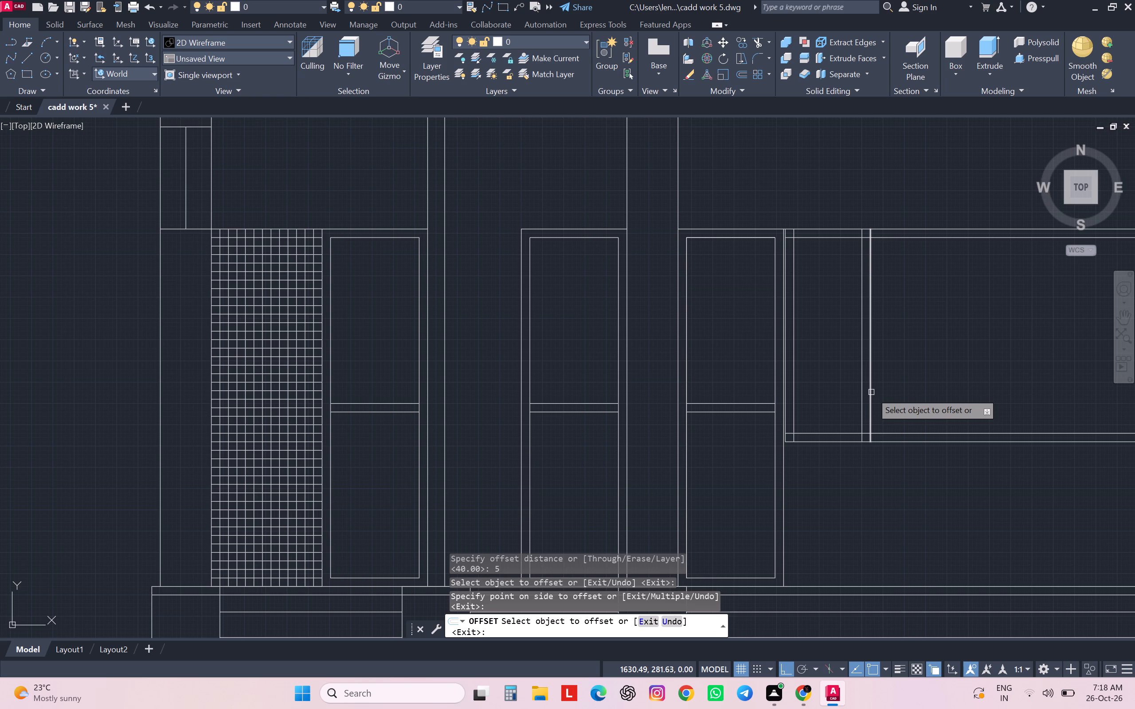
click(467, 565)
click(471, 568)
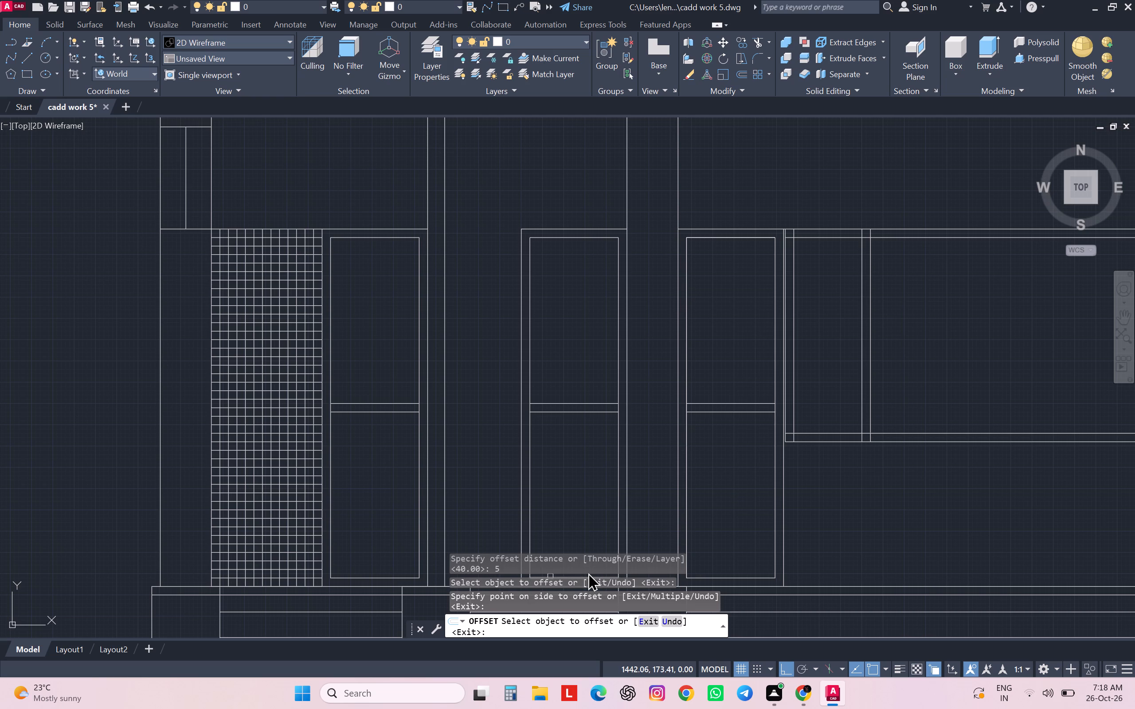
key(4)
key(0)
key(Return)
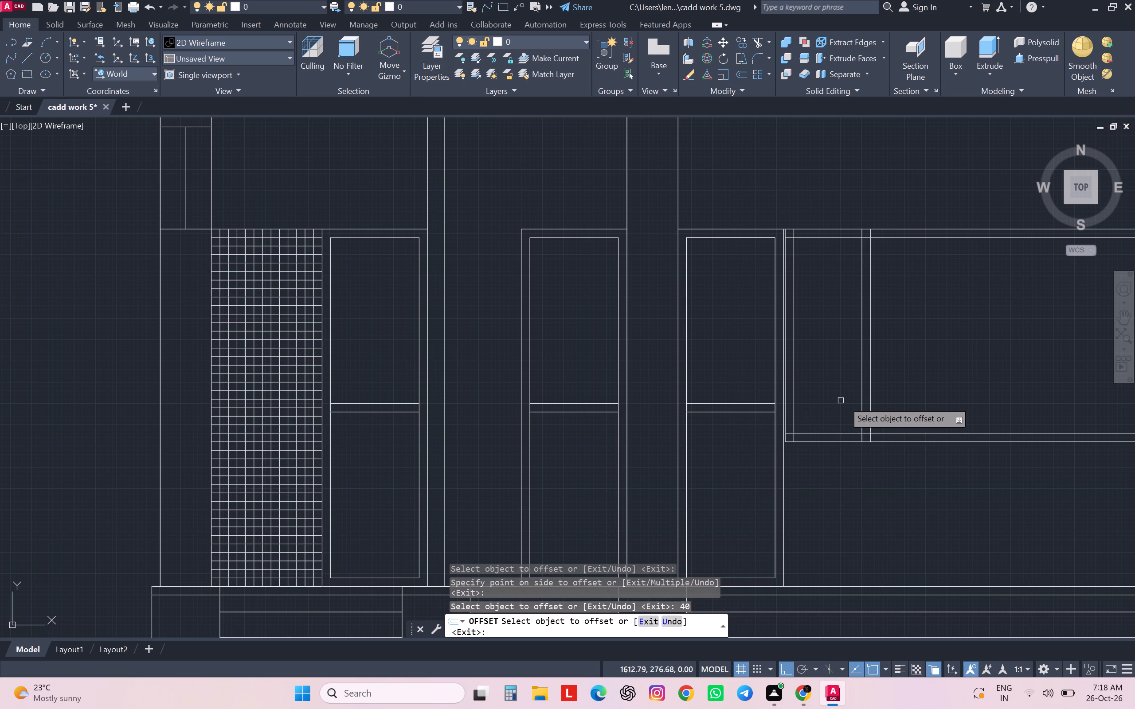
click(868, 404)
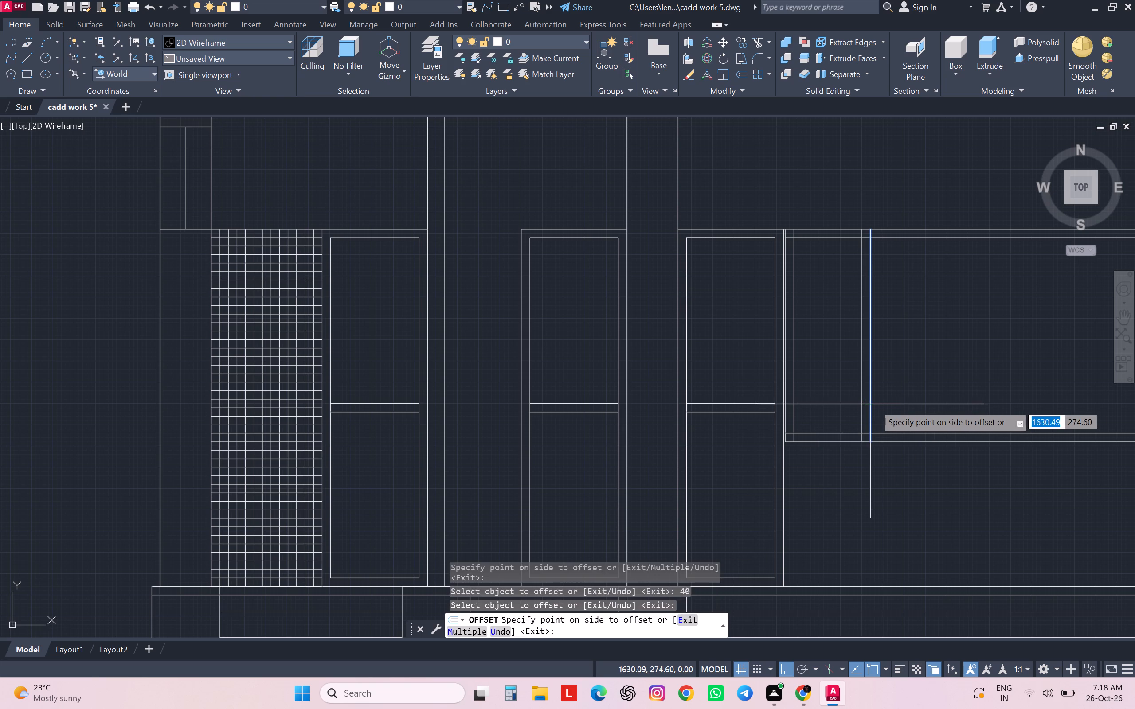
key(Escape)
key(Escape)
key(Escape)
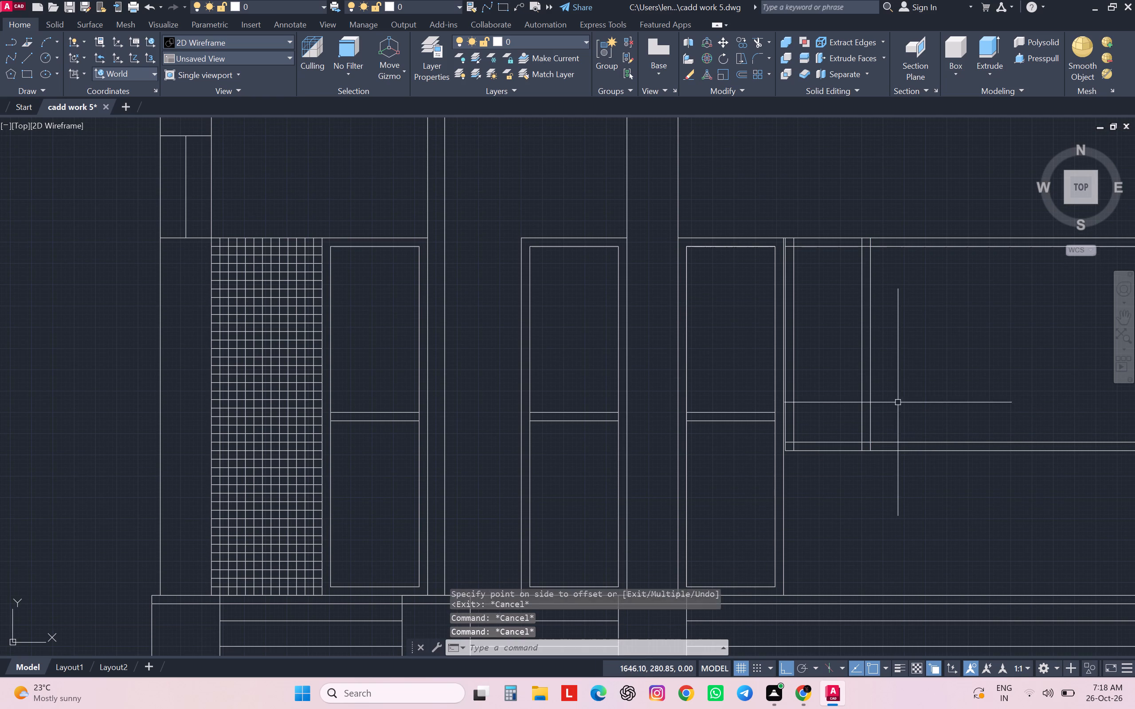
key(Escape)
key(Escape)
Offset the first mullion's far line 40 cm toward the end wall to set the second pane's width.
key(o)
key(Return)
text(40)
key(Return)
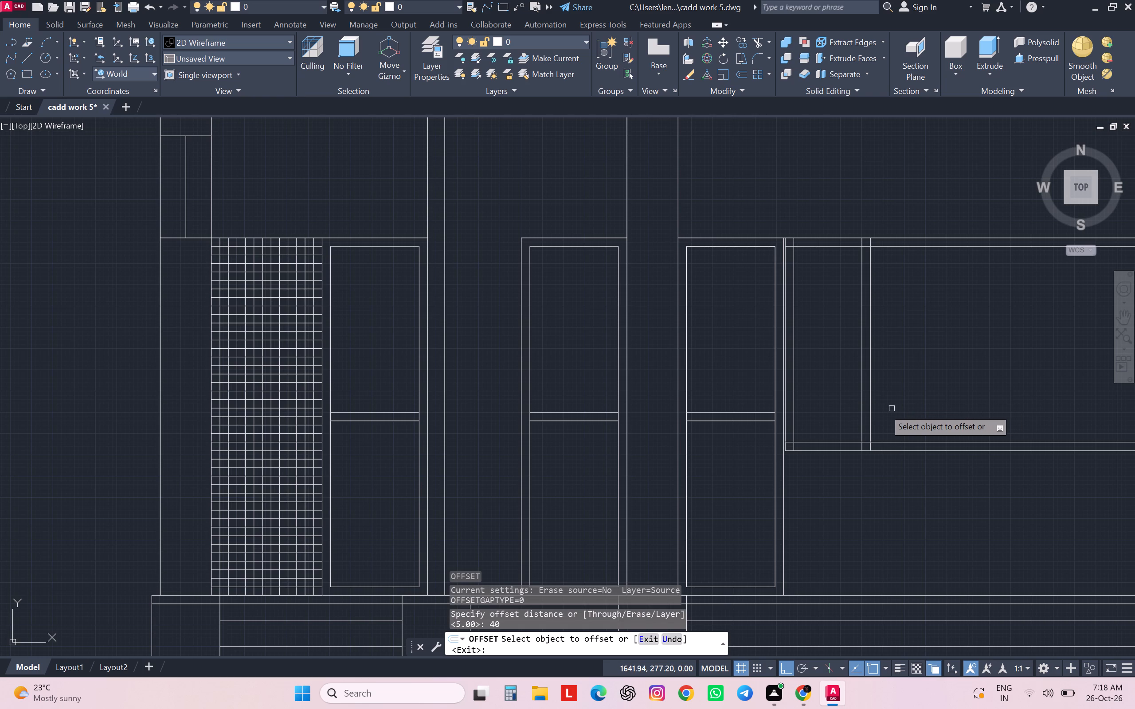
click(871, 410)
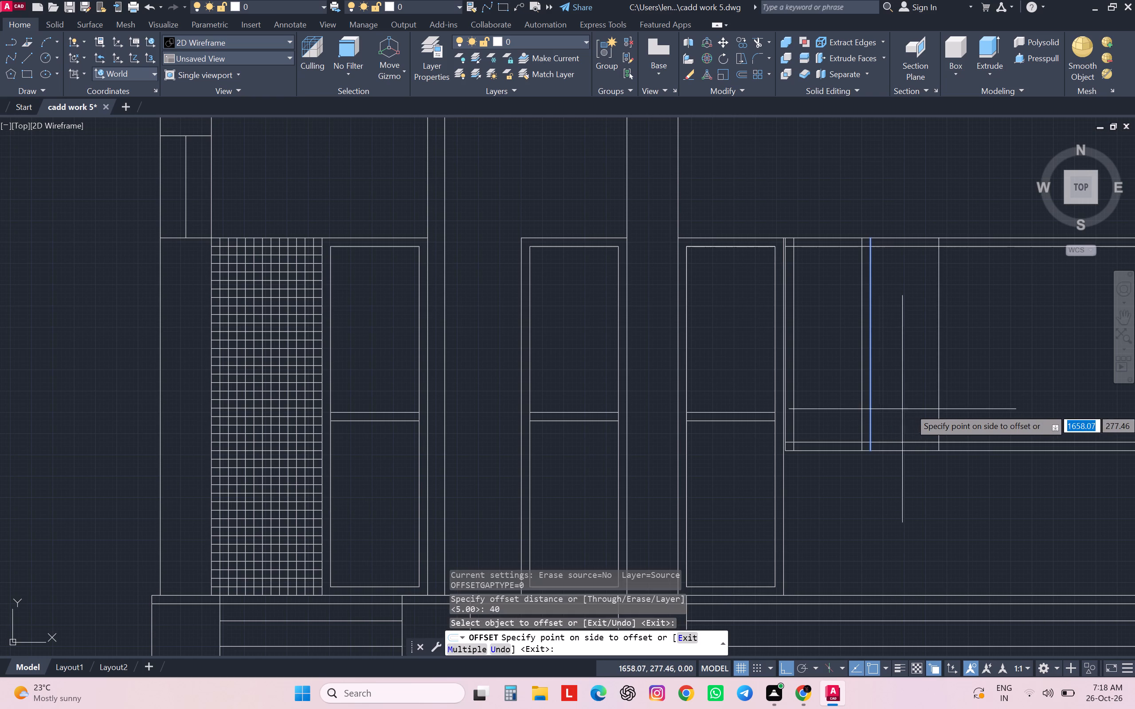
click(919, 408)
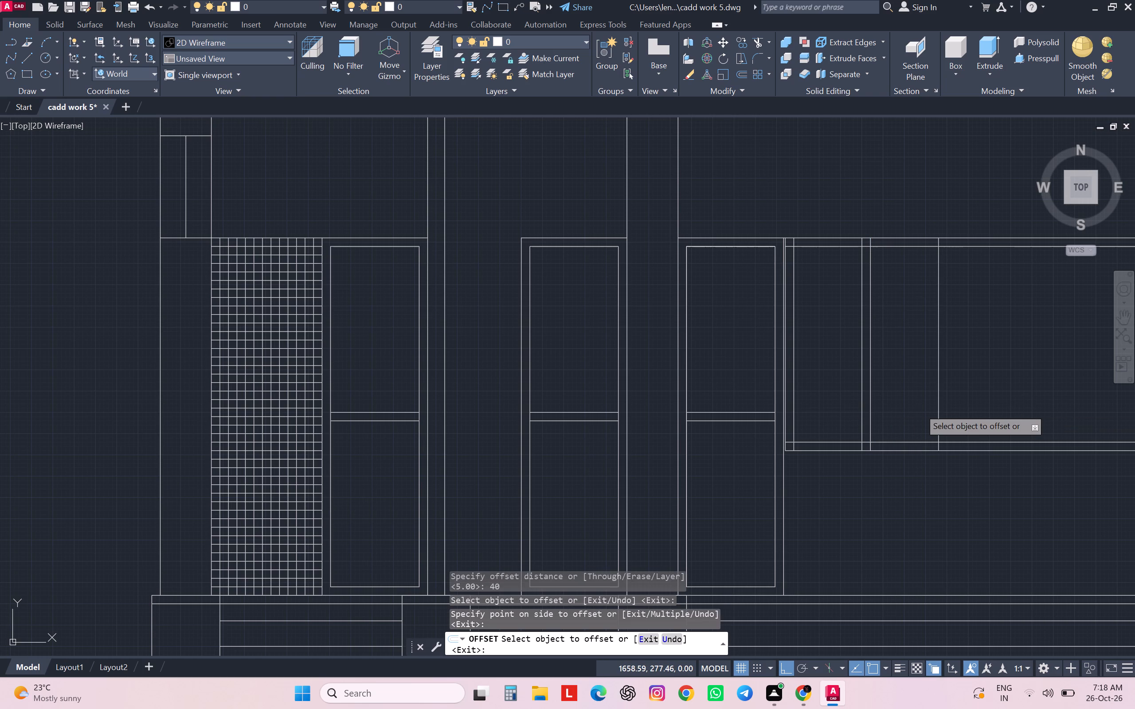
key(Escape)
key(Escape)
key(Escape)
key(Escape)
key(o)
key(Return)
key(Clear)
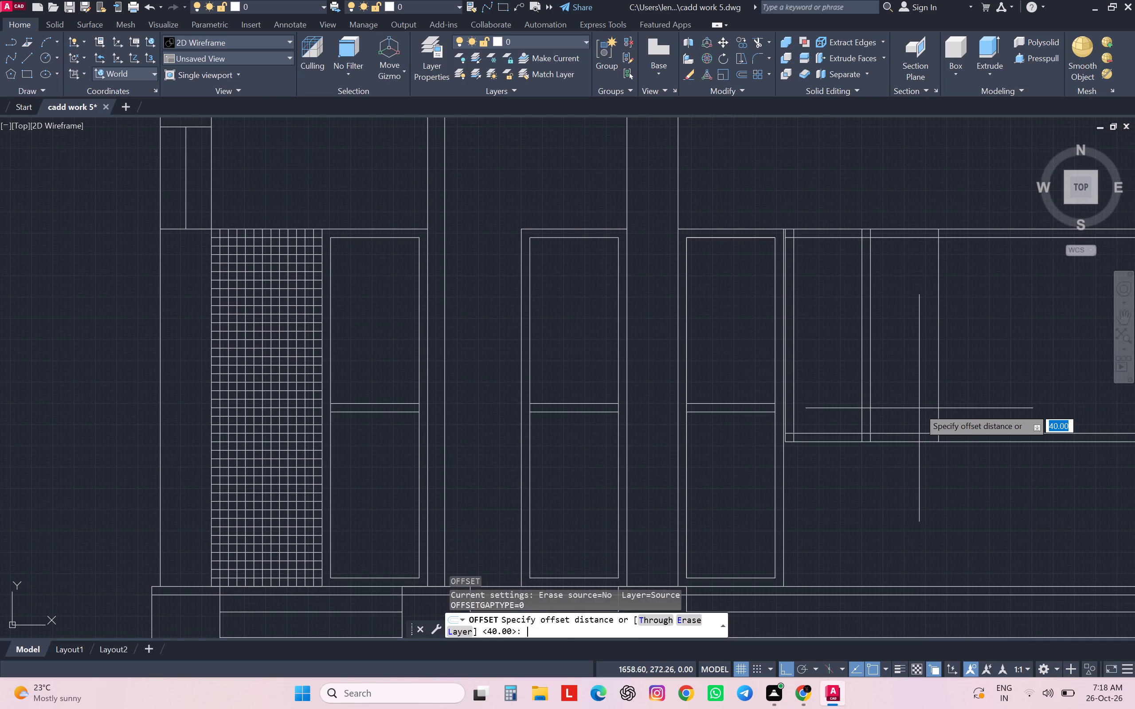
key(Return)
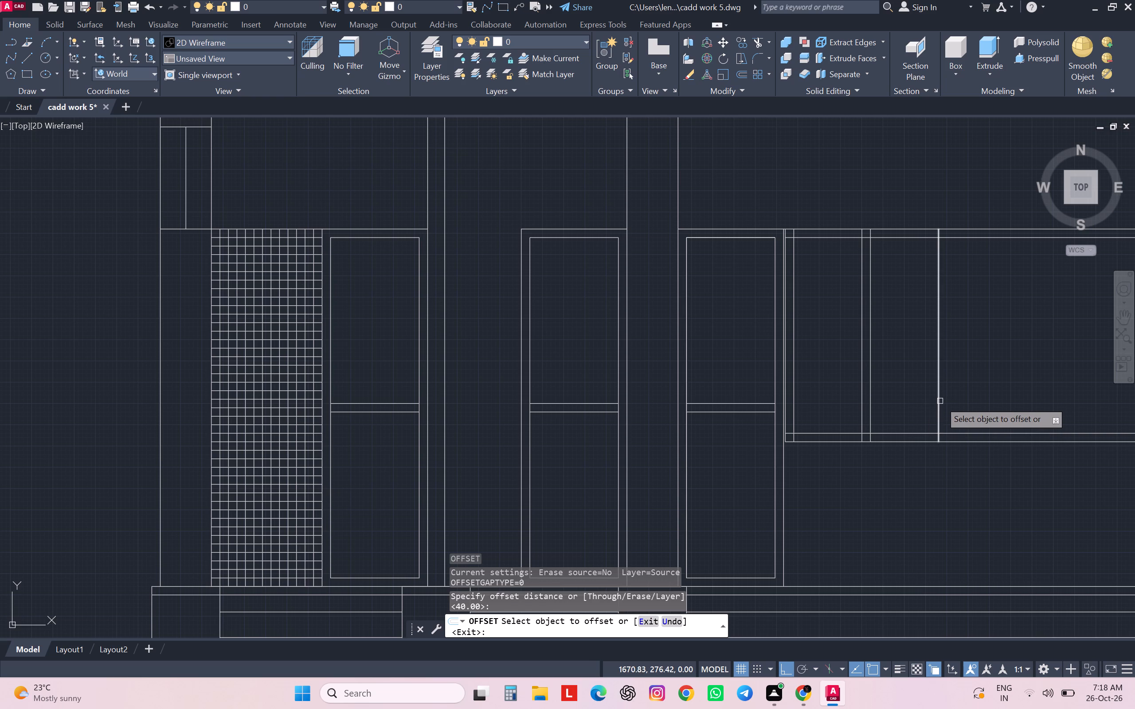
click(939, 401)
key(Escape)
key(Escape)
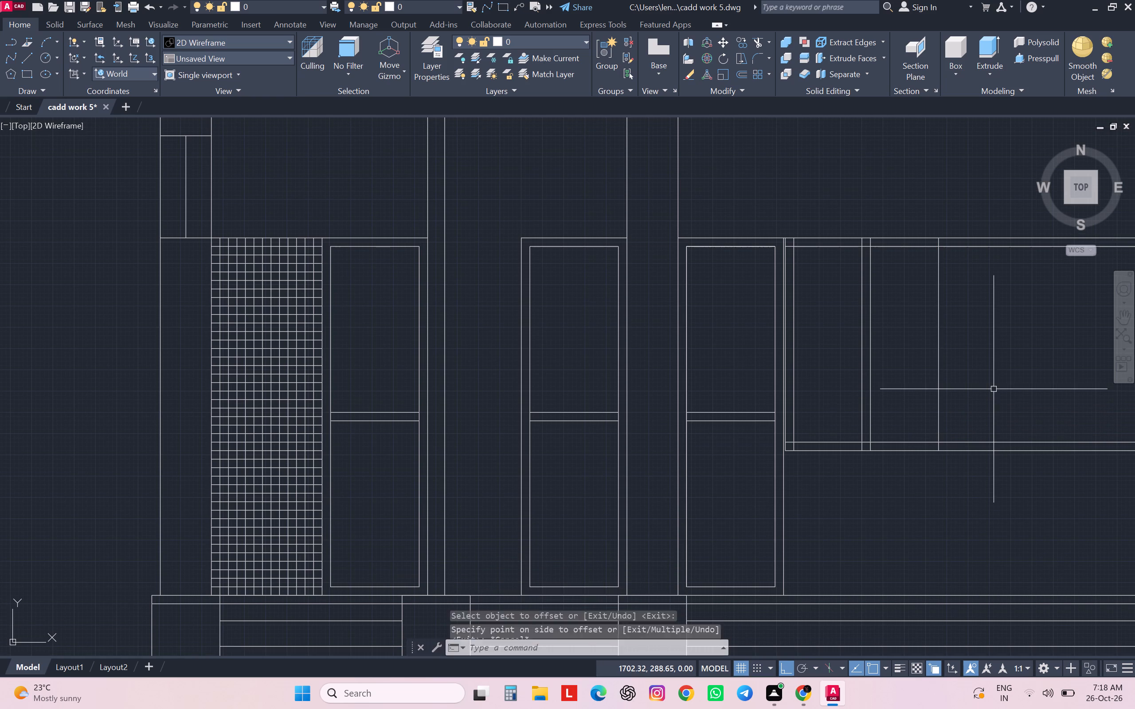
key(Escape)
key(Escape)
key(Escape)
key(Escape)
Offset the second pane's far edge line 5 cm toward the end wall to form the second mullion.
key(o)
key(Return)
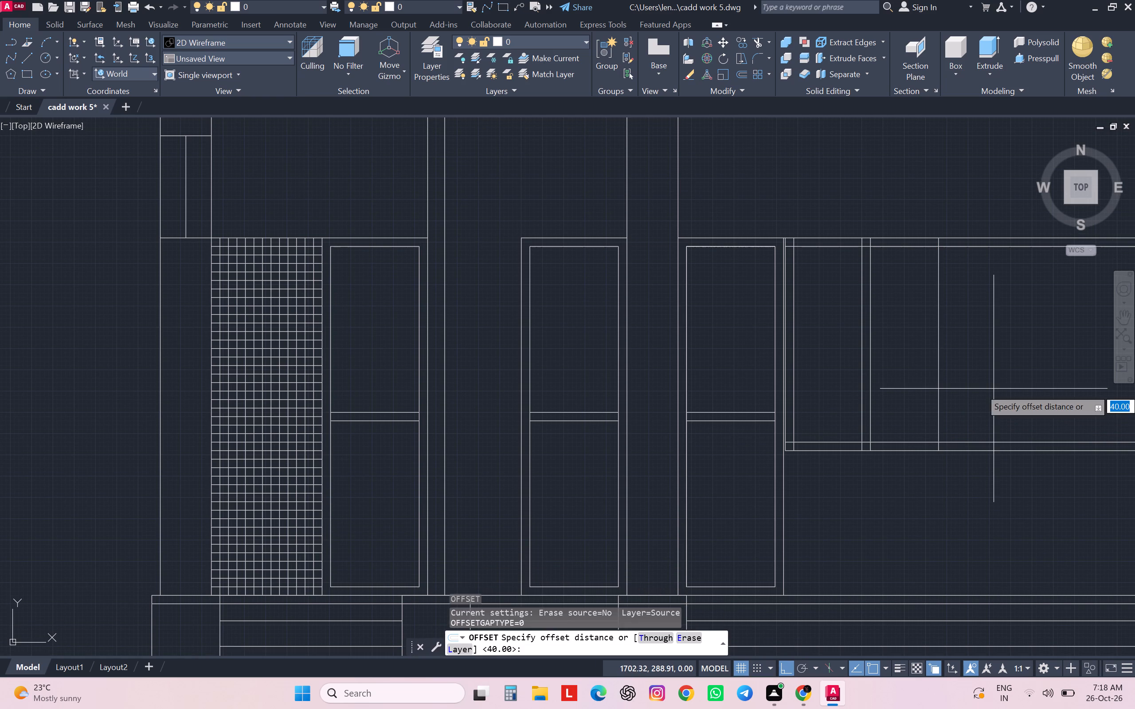
key(5)
key(Return)
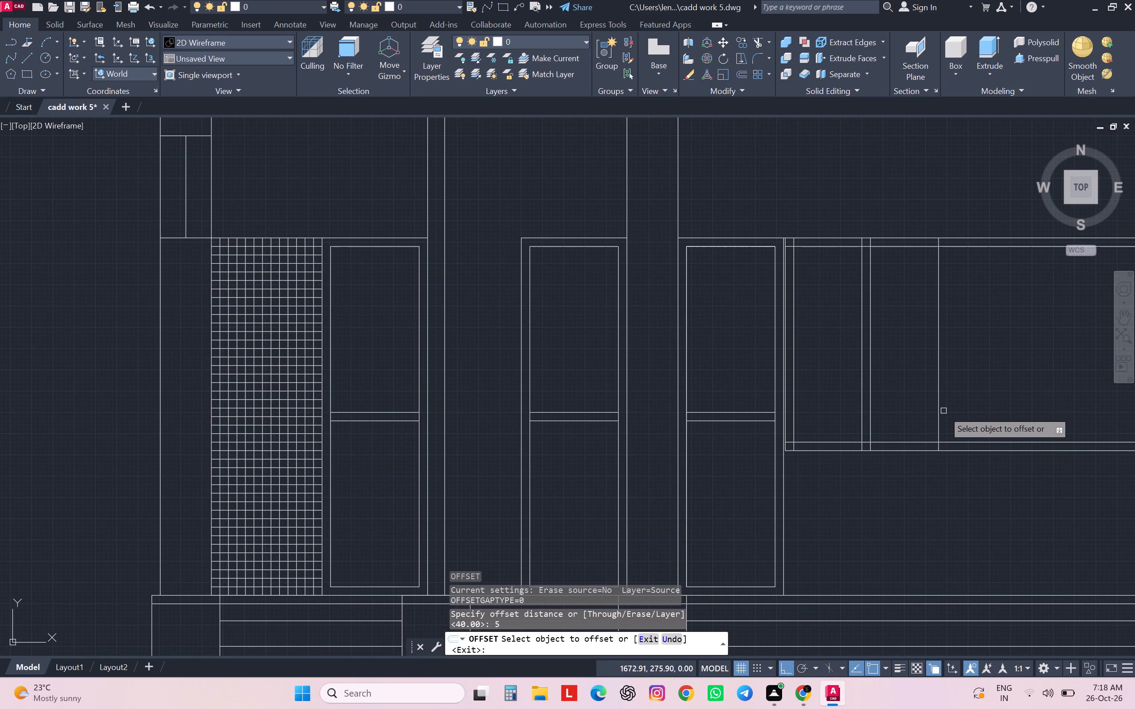
click(939, 411)
click(971, 409)
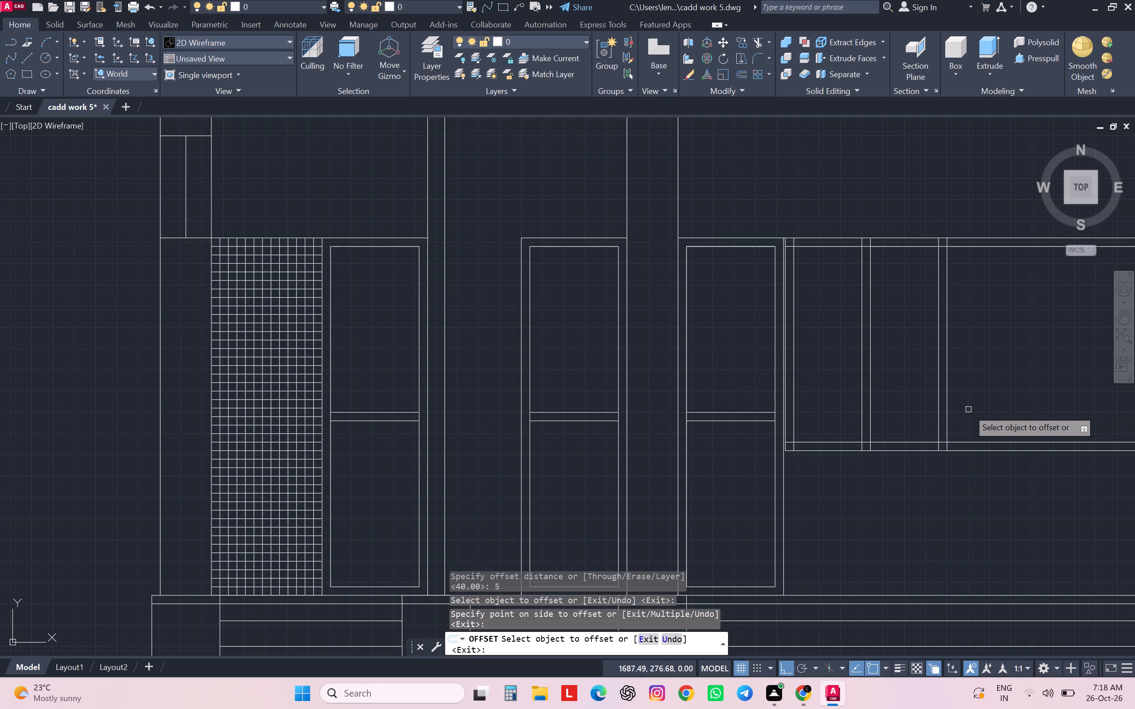
key(Escape)
key(Escape)
key(Escape)
key(Escape)
key(Escape)
key(Escape)
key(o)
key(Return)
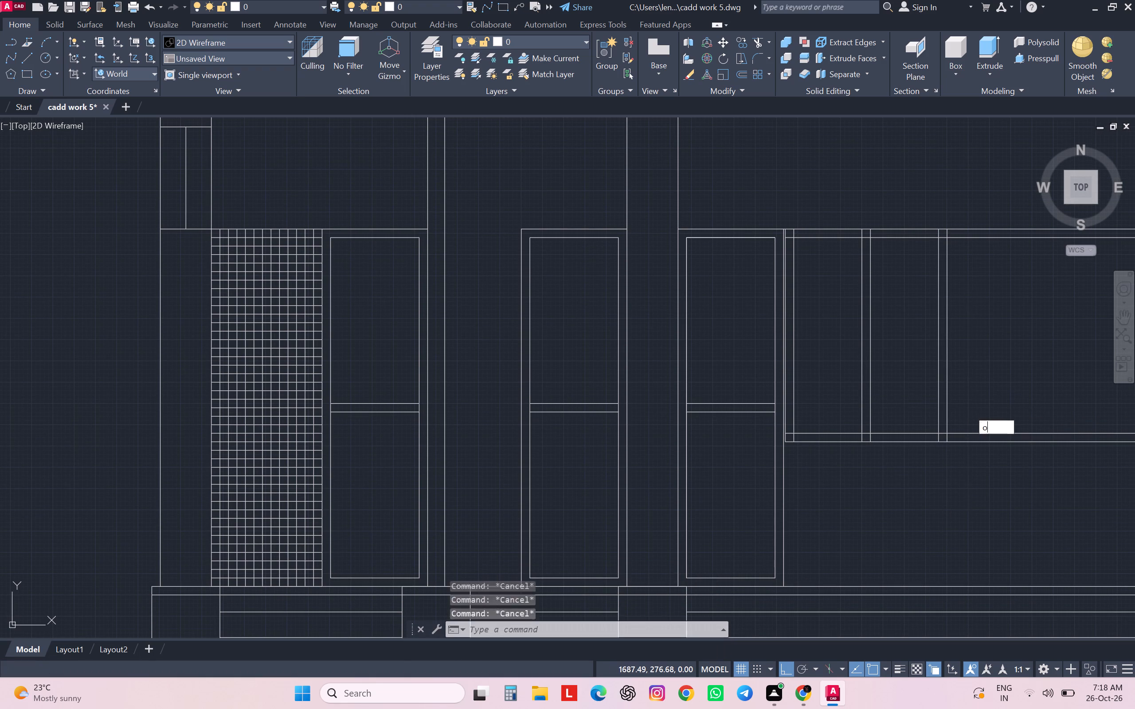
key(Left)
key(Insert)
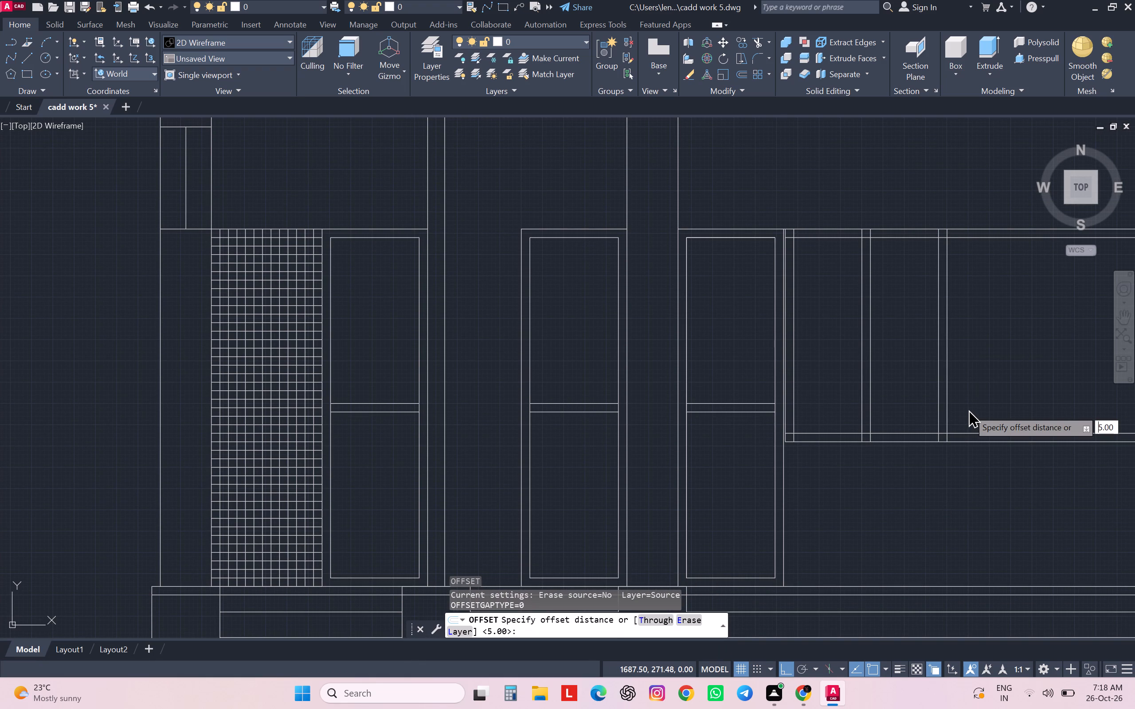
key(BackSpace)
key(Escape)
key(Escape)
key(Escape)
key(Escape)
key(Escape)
Offset the second mullion's far line 40 cm toward the end wall to set the third pane's width.
key(o)
key(Return)
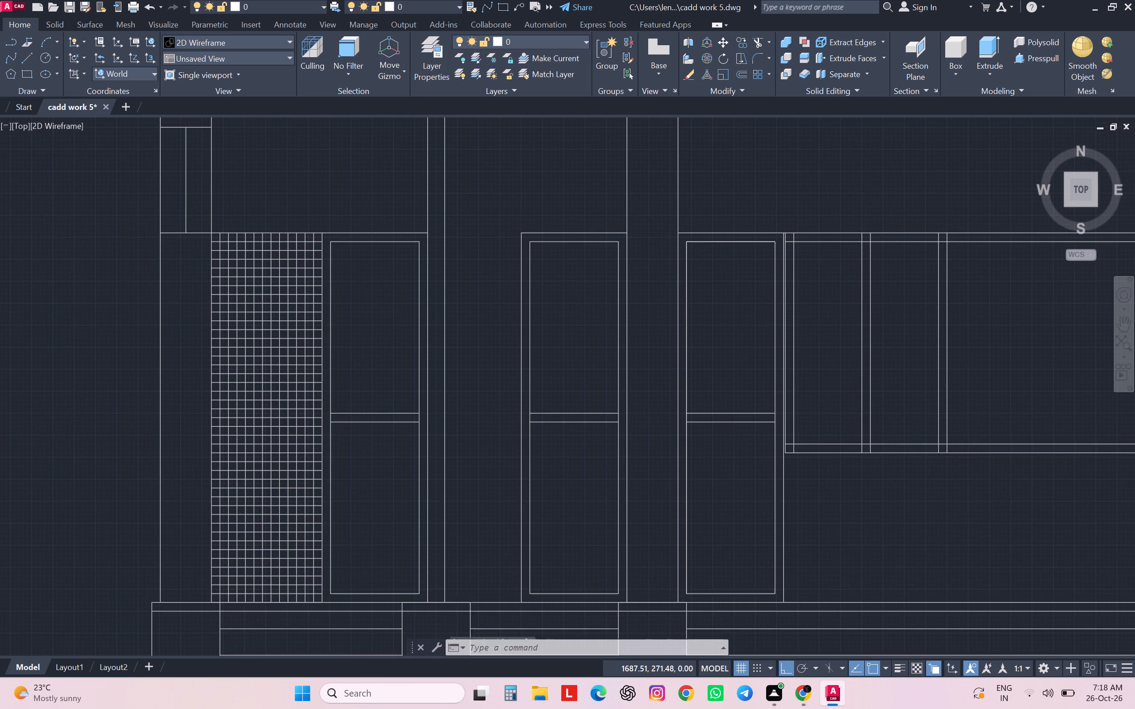
text(40)
key(Return)
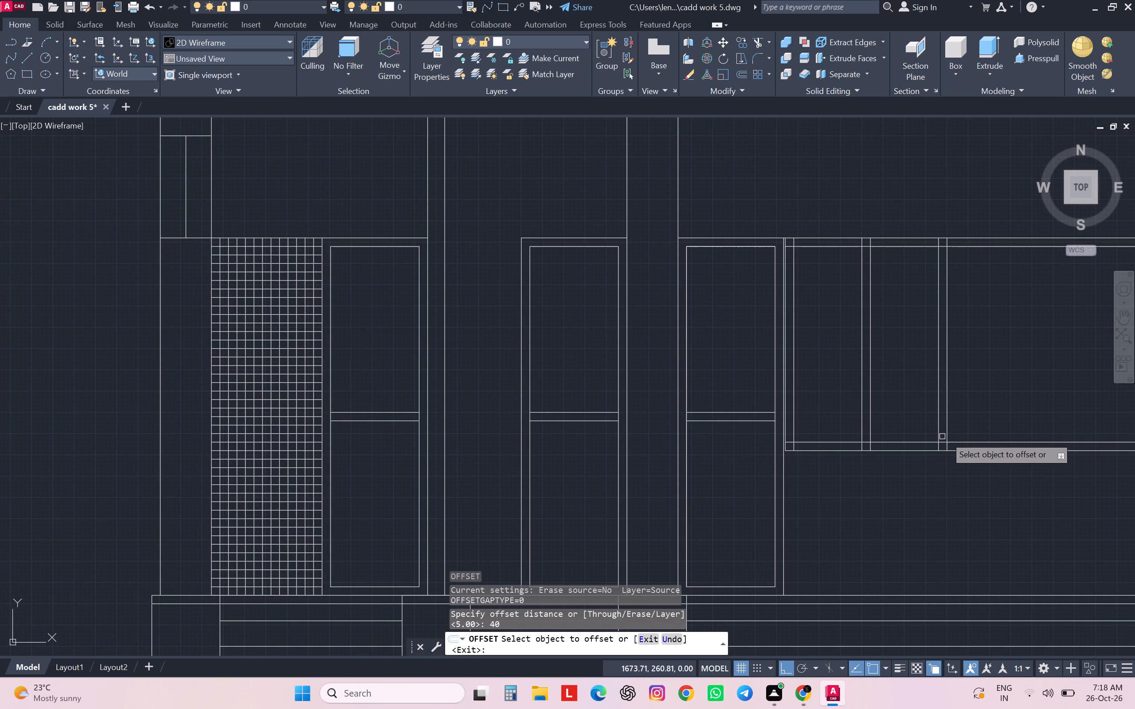
click(948, 435)
click(1023, 415)
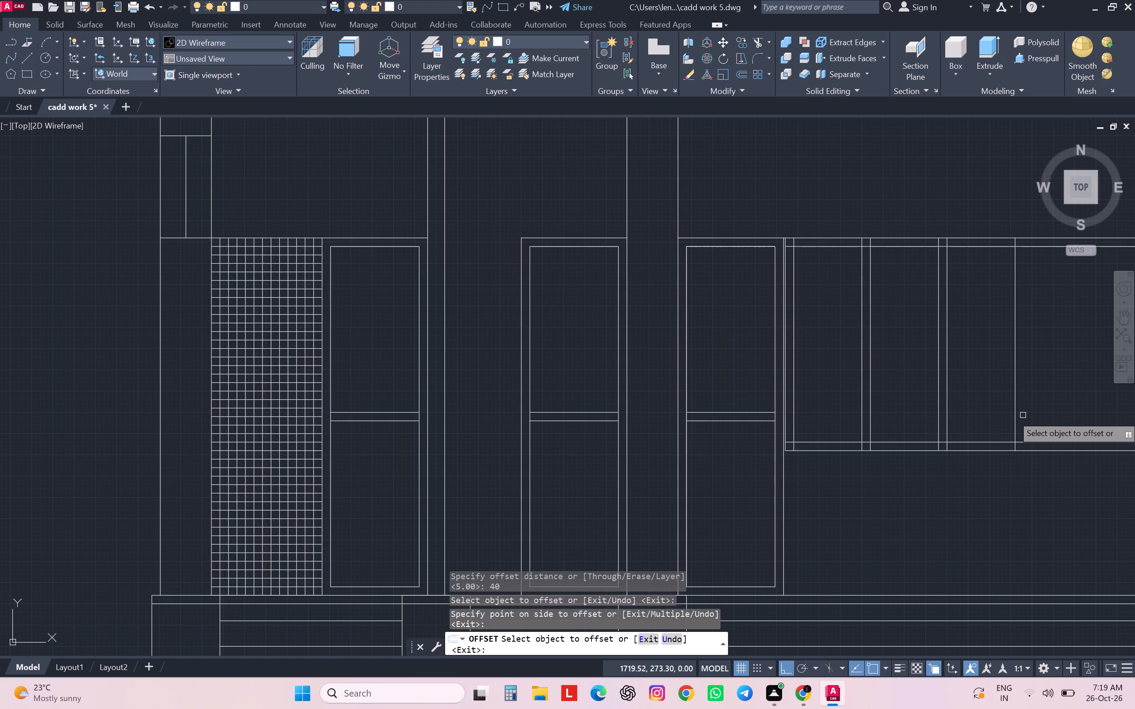
key(Escape)
key(Escape)
key(Escape)
key(Escape)
key(Escape)
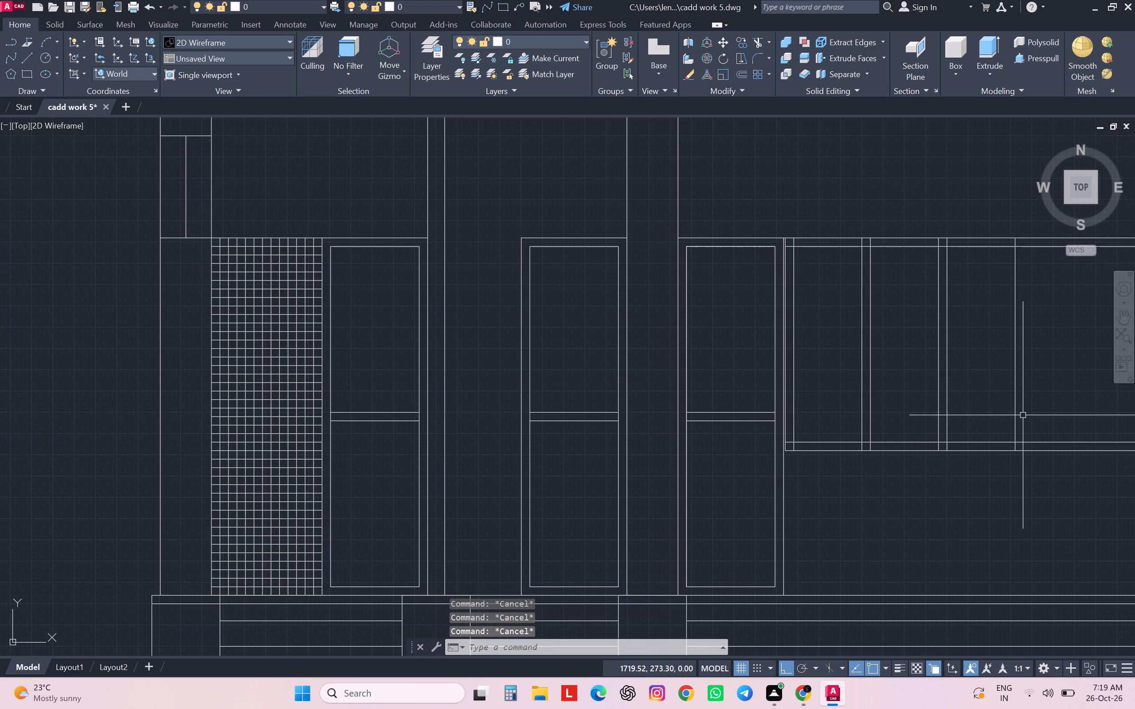
Offset the third pane's far edge line 5 cm toward the end wall to form the third mullion.
key(o)
key(Return)
key(5)
key(Return)
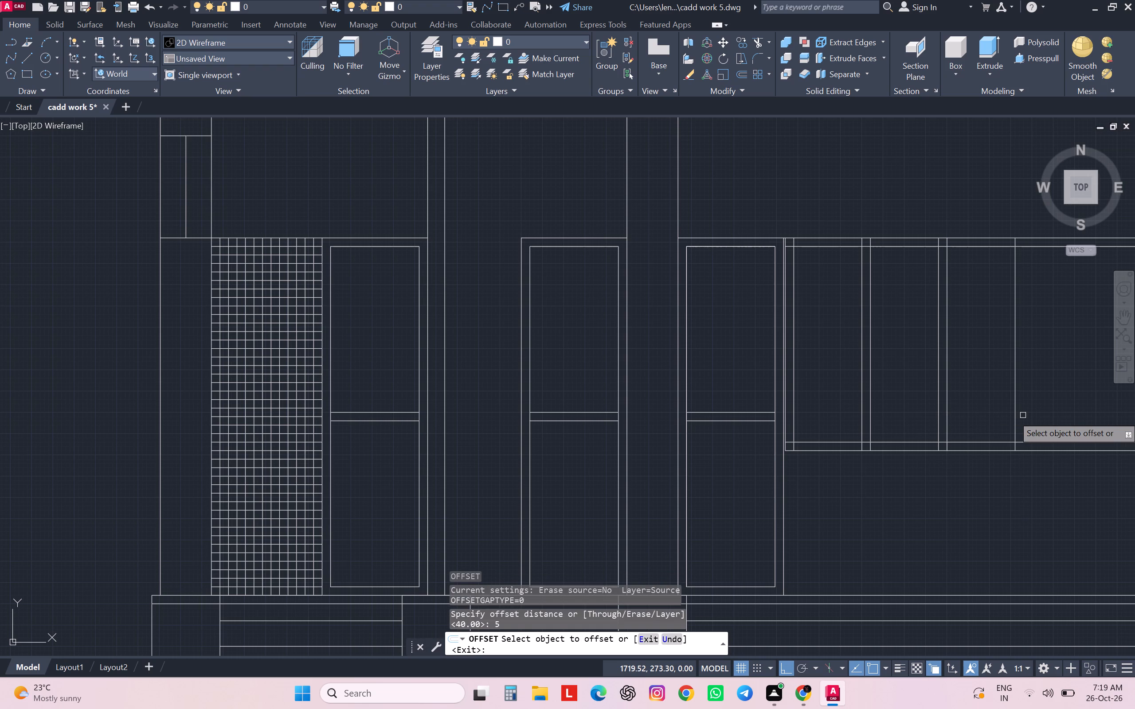
click(1014, 415)
click(1038, 415)
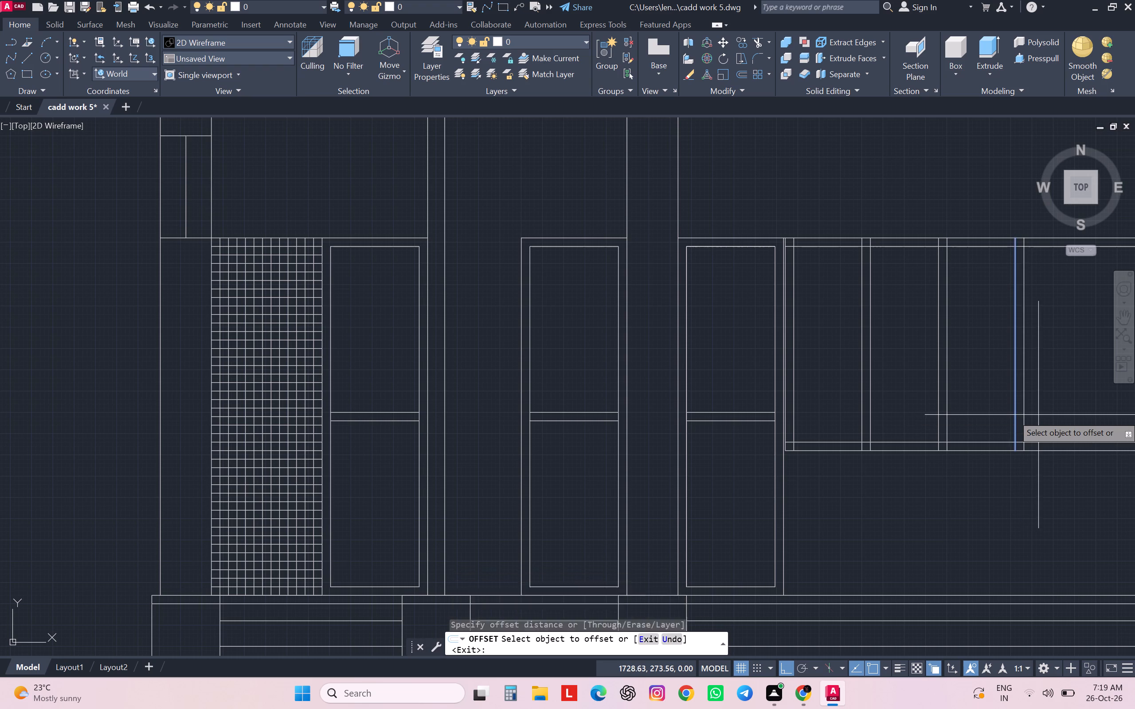
key(Escape)
key(Escape)
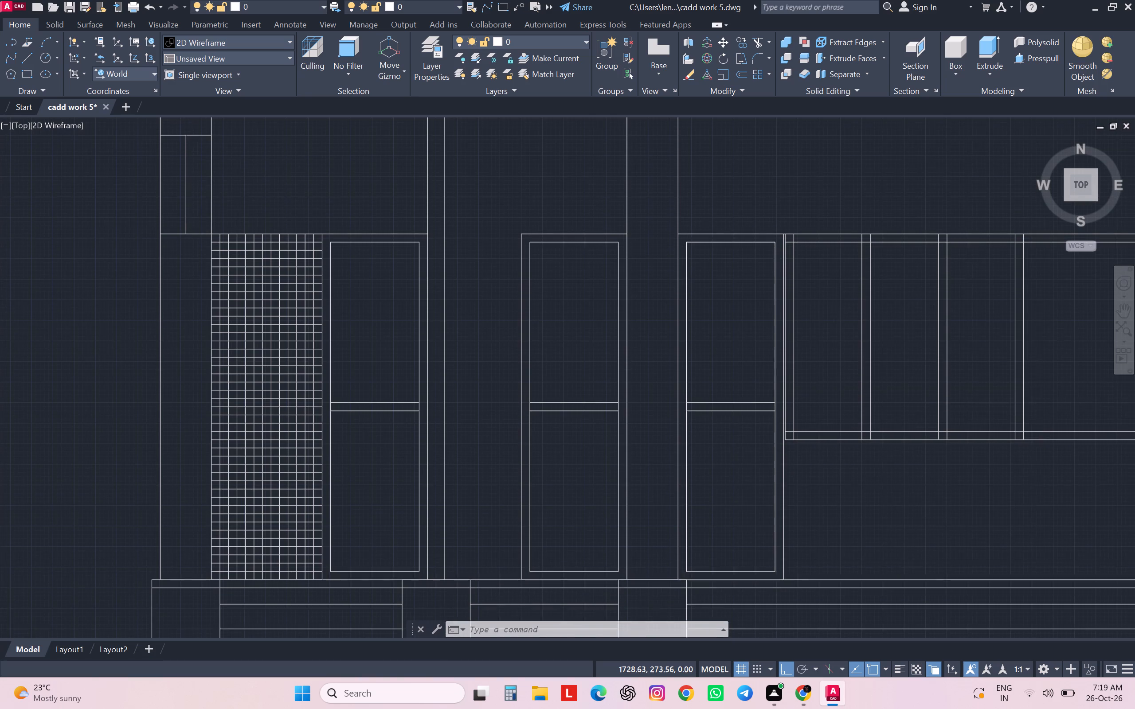
key(Escape)
key(Escape)
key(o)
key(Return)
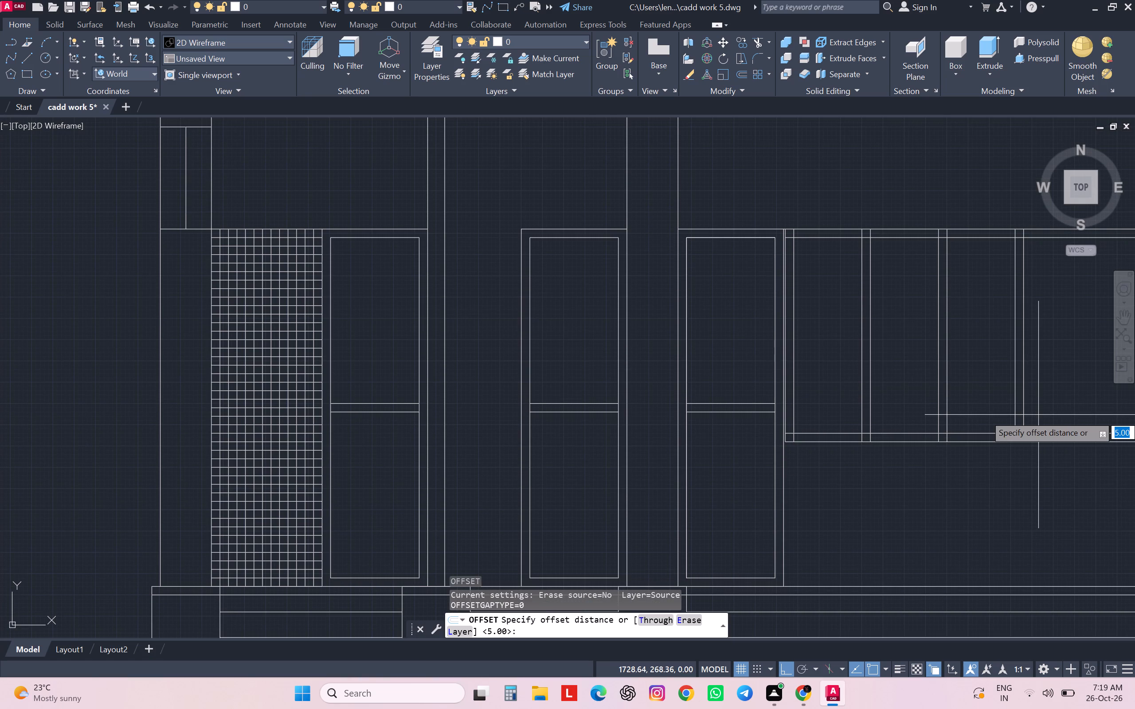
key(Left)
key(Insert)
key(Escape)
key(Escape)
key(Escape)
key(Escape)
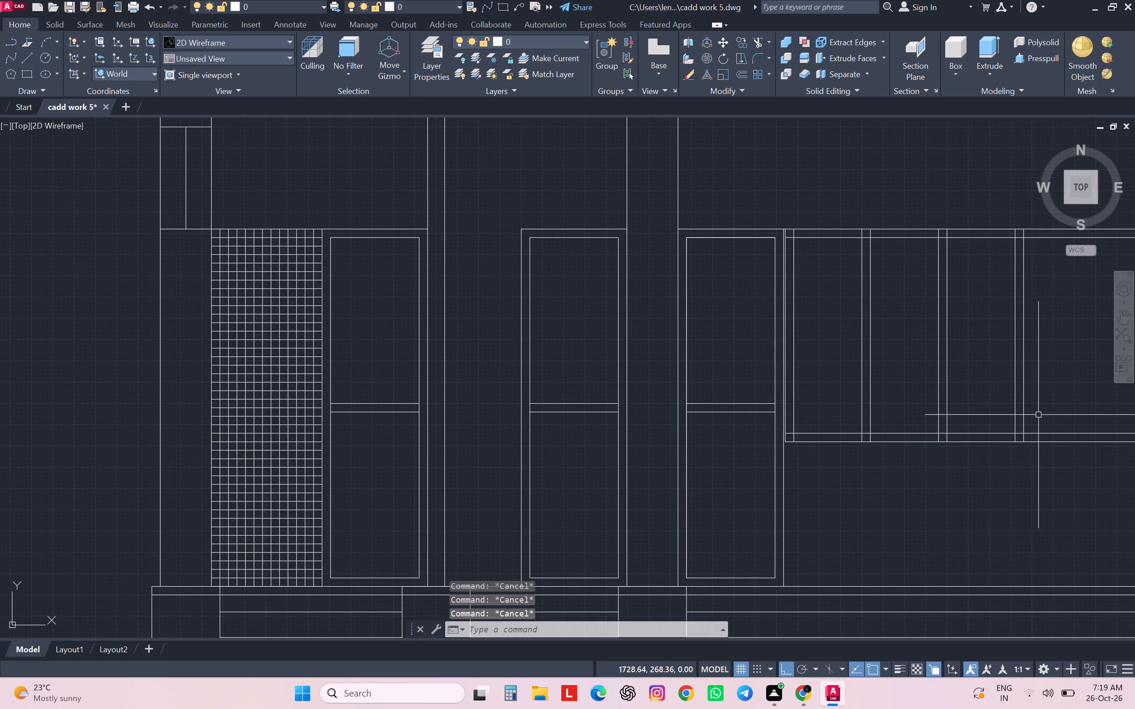
Offset the third mullion's far line 40 cm toward the end wall to set the fourth pane's width.
key(o)
key(Return)
text(40)
key(Return)
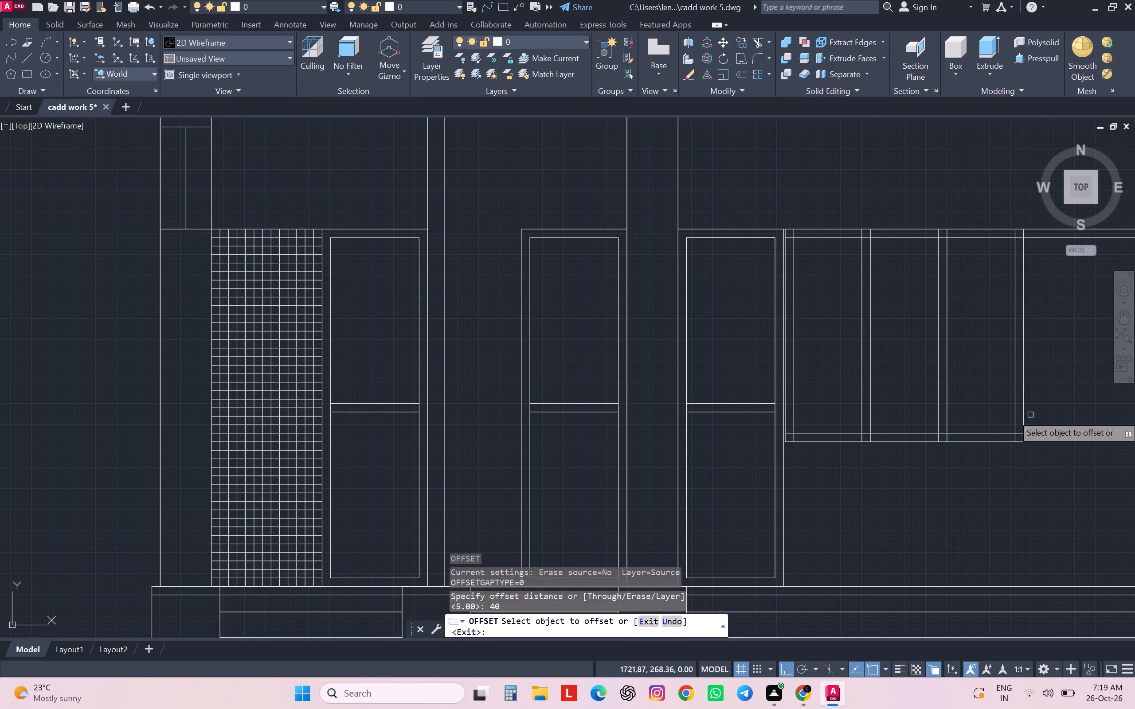
click(1023, 415)
click(1058, 415)
middle_drag(1057, 413, 1057, 413)
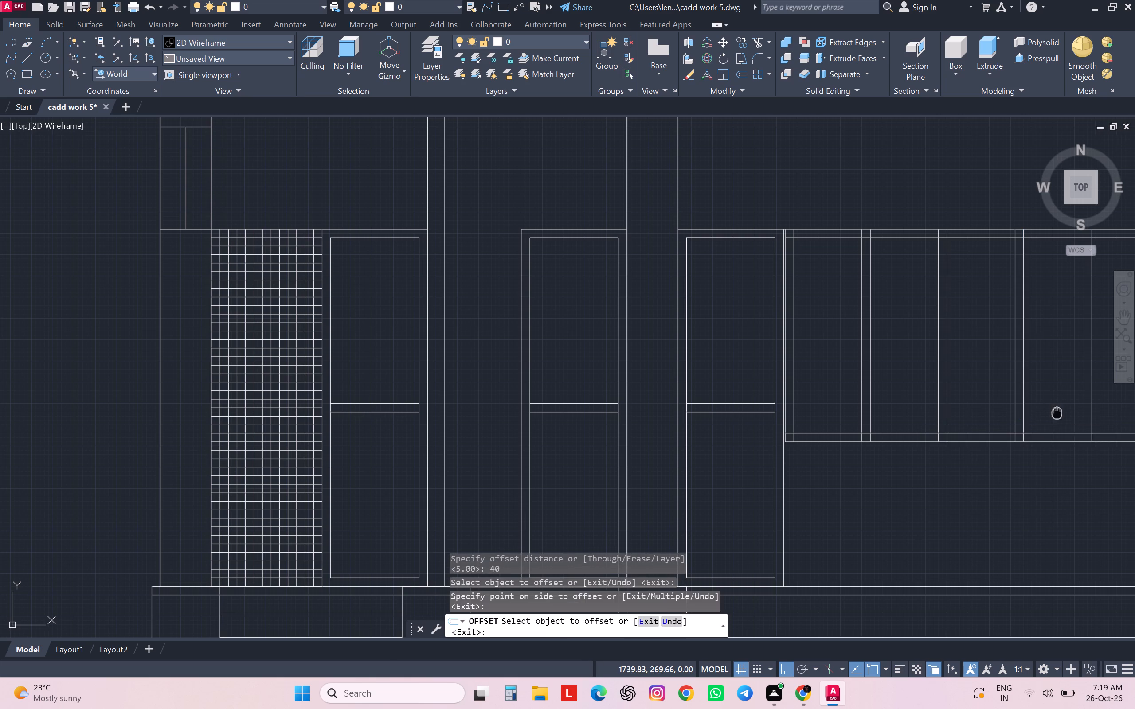
middle_drag(1057, 413, 799, 477)
key(Escape)
key(Escape)
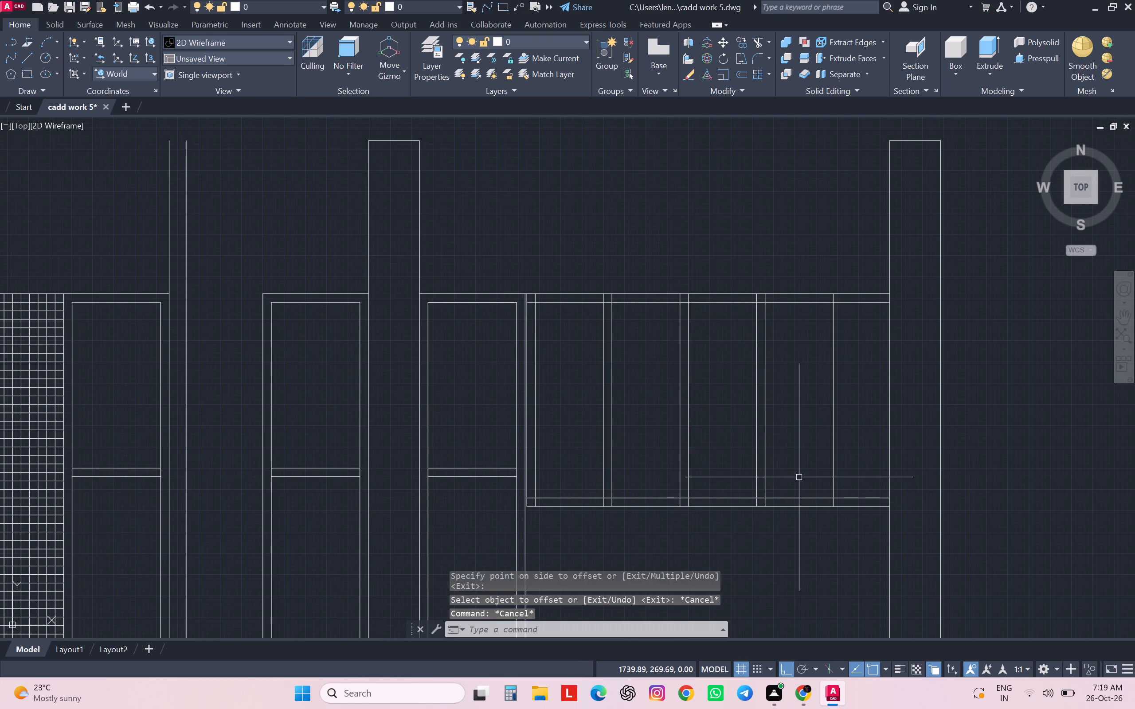
key(Escape)
key(Escape)
key(Escape)
Offset the fourth pane's far edge line 5 cm toward the end wall to form the window's closing jamb.
key(o)
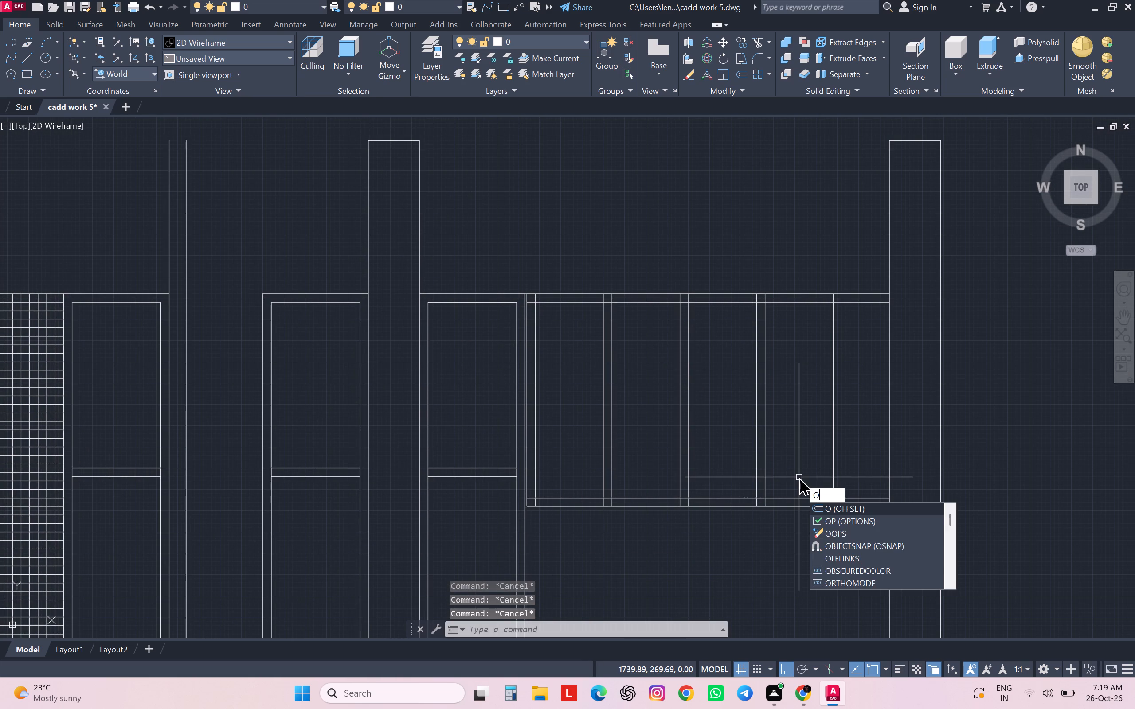
key(Return)
key(5)
key(Return)
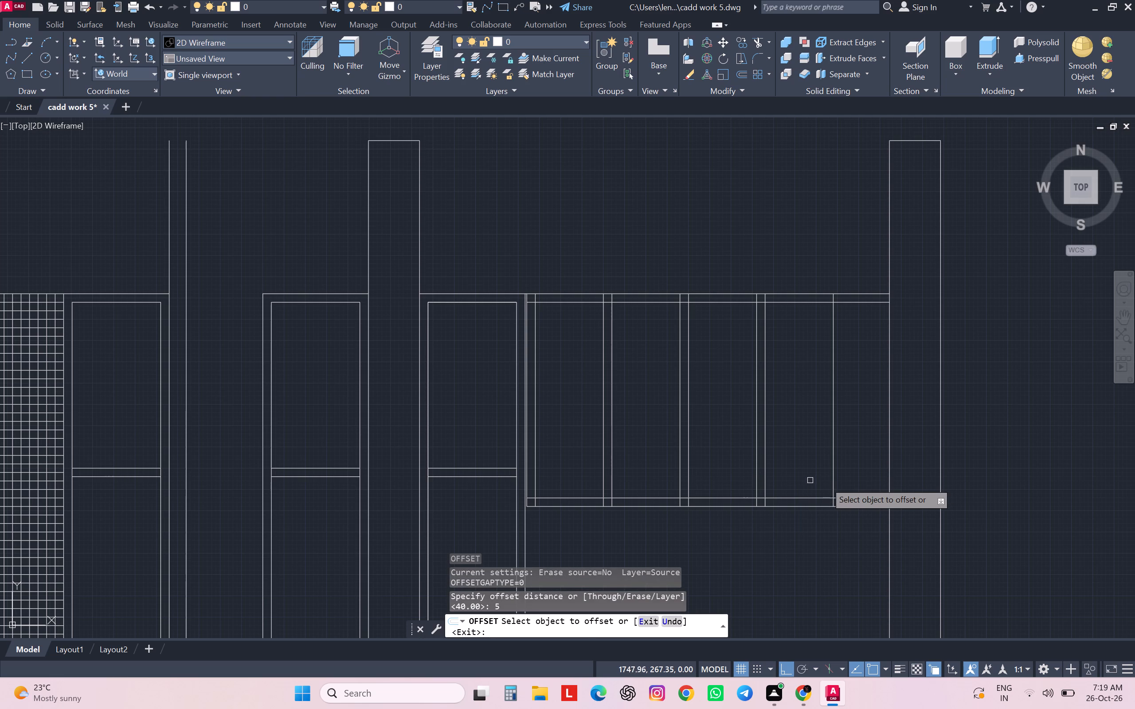
click(832, 483)
click(851, 484)
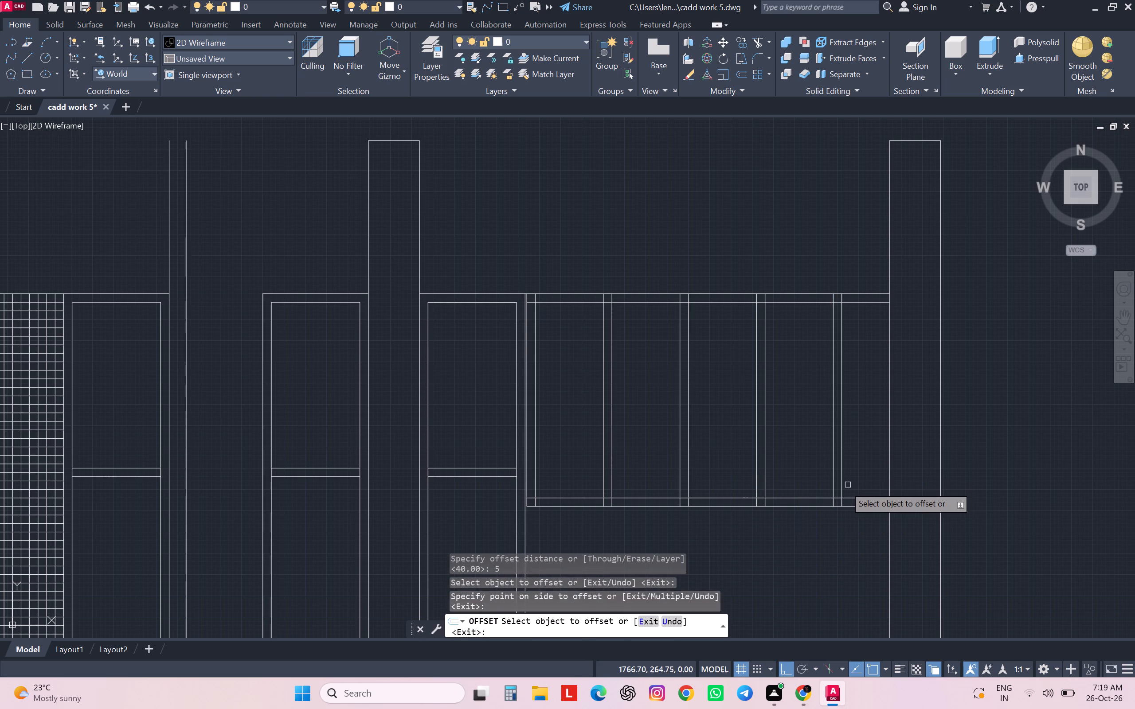
key(Escape)
key(Escape)
key(Escape)
key(Escape)
Trim the window's head and sill lines between the closing jamb's outer line and the end wall.
key(t)
key(r)
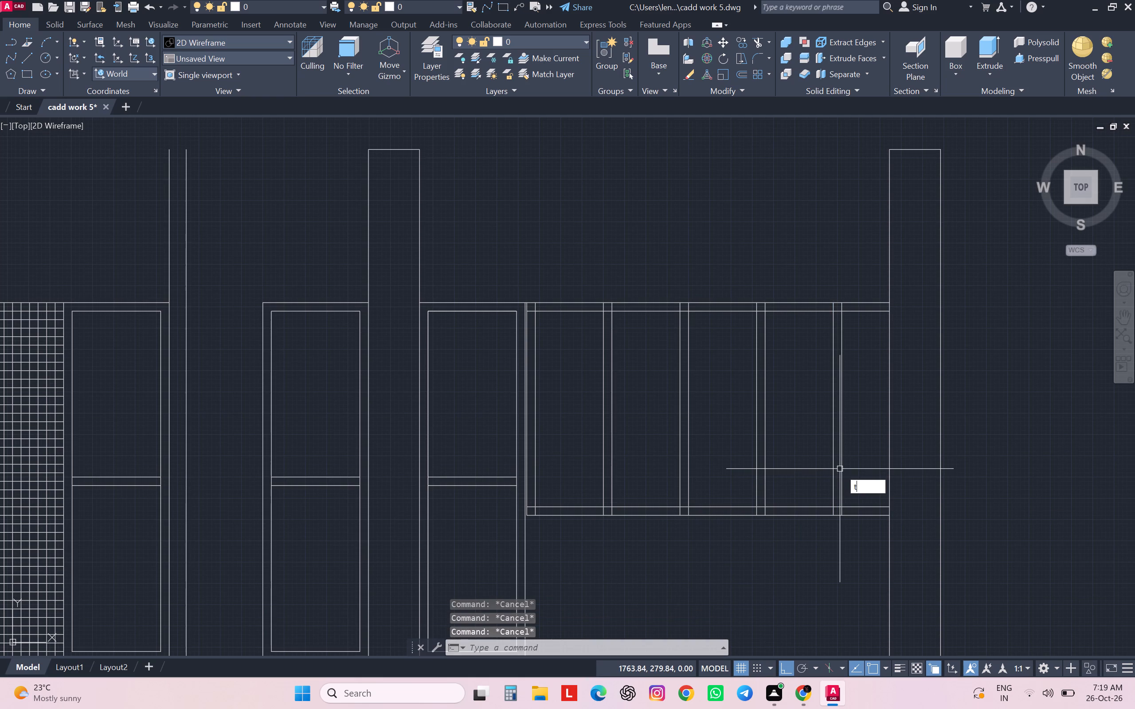
key(Return)
scroll(837, 468, up, 1)
click(870, 550)
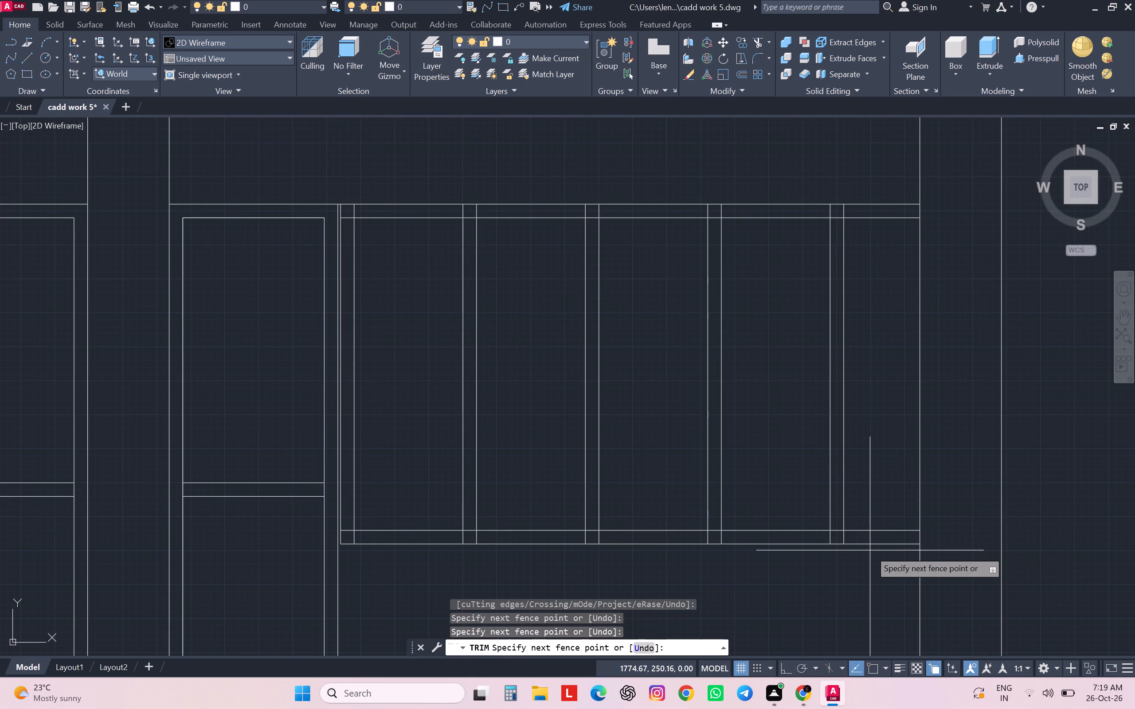
click(876, 186)
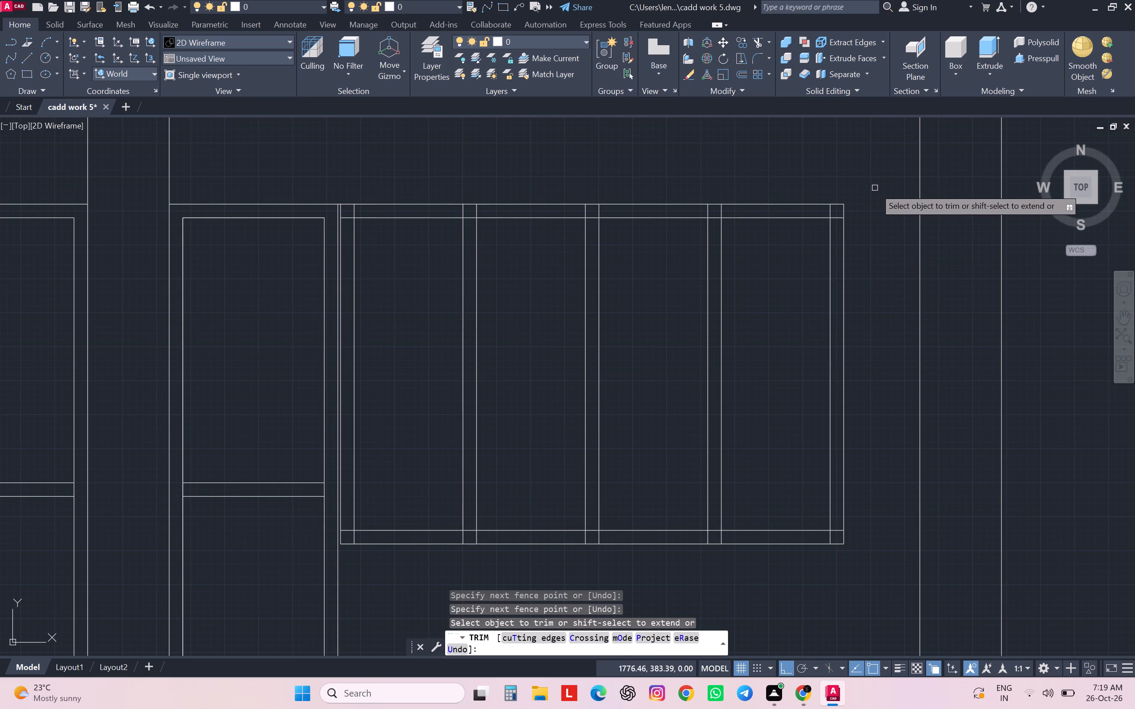
Trim the mullion and jamb inner lines where they cross the window's bottom rail.
scroll(874, 188, down, 3)
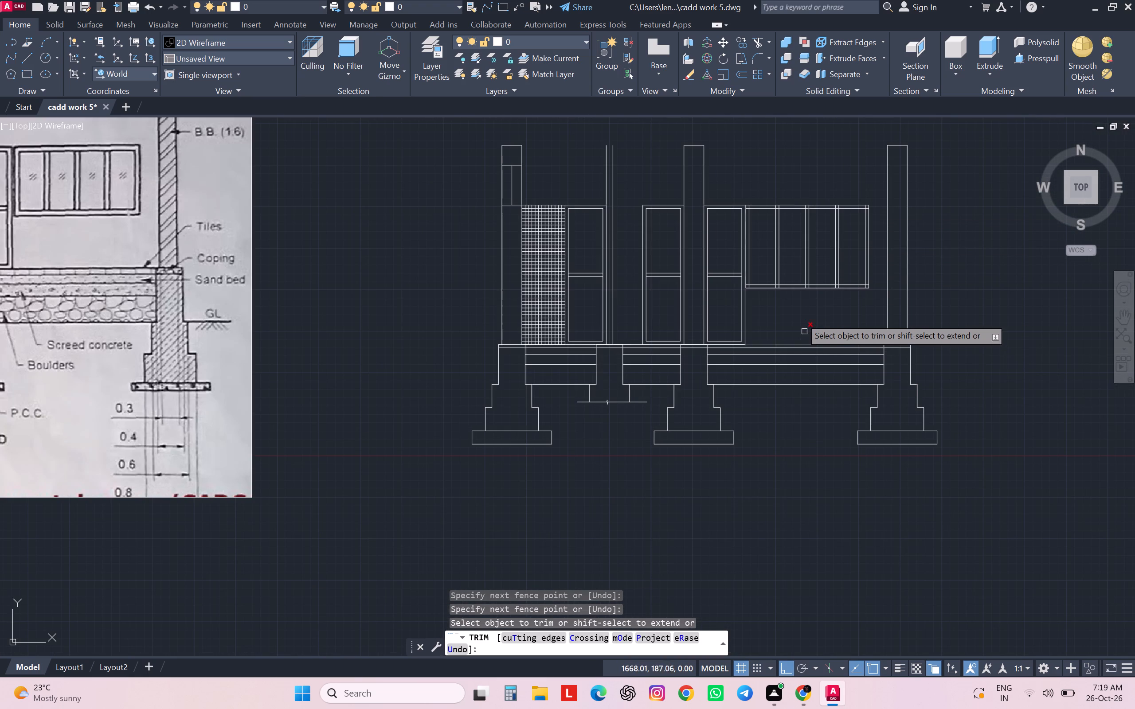
scroll(797, 302, up, 1)
scroll(858, 279, up, 1)
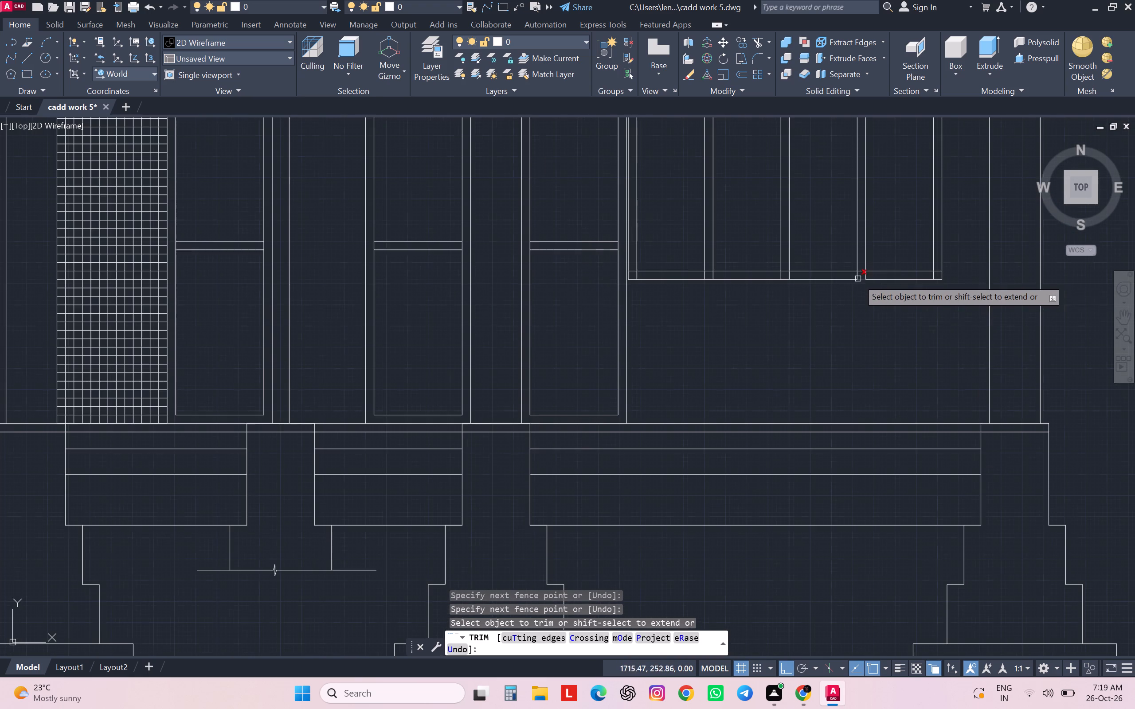
scroll(916, 280, up, 3)
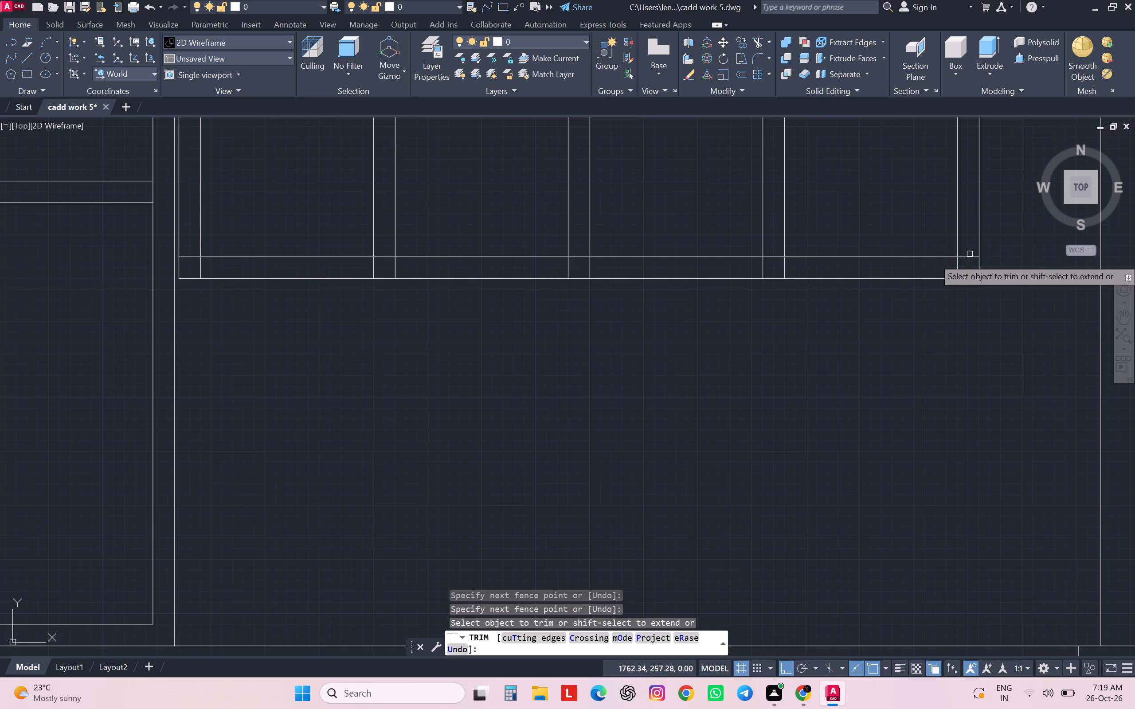
click(964, 269)
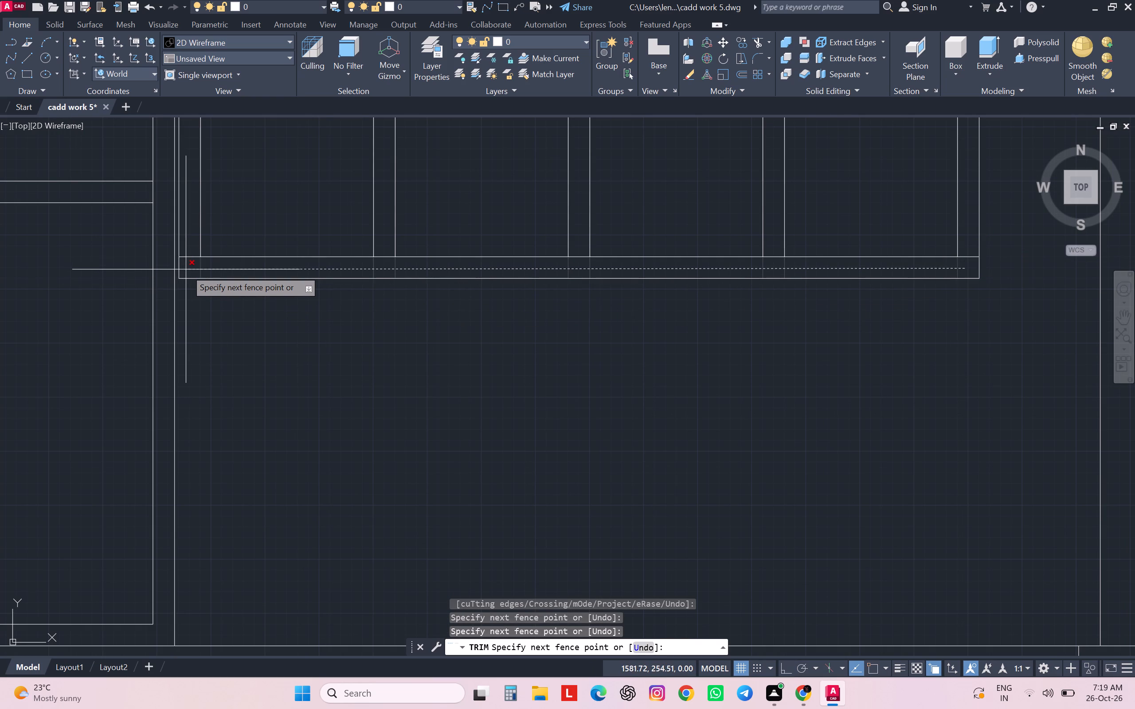
click(186, 269)
scroll(299, 282, down, 3)
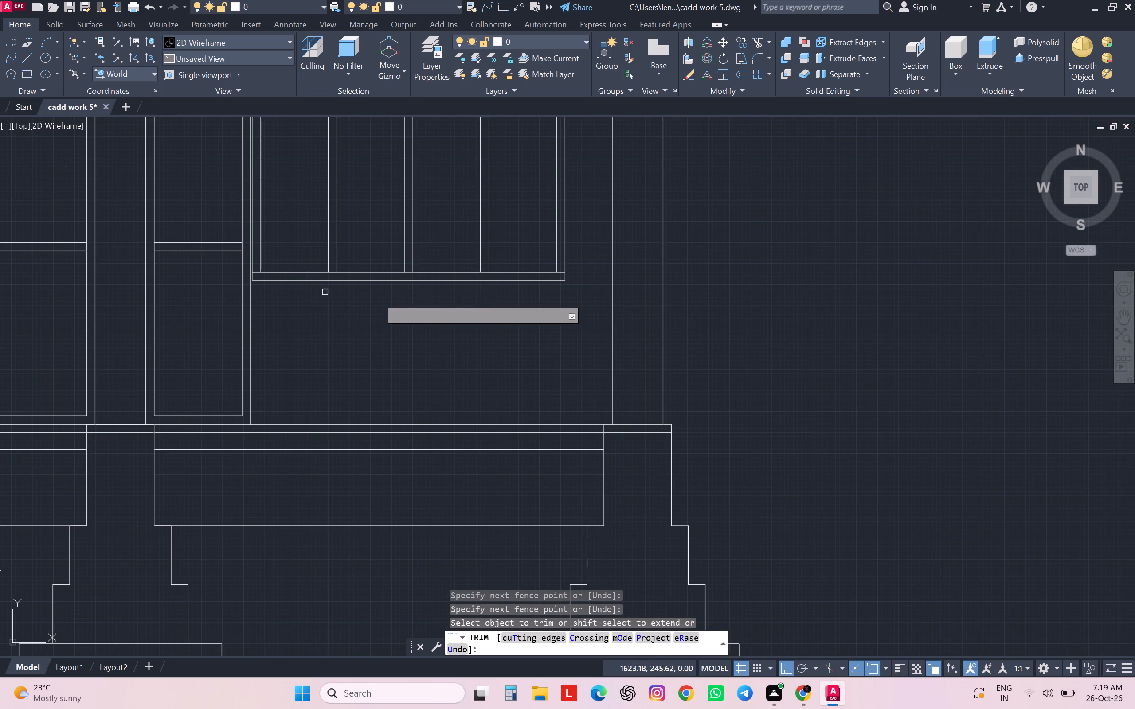
Trim the inner lines of the bottom and top rails where they cross the window's closing jamb.
middle_drag(515, 298, 384, 447)
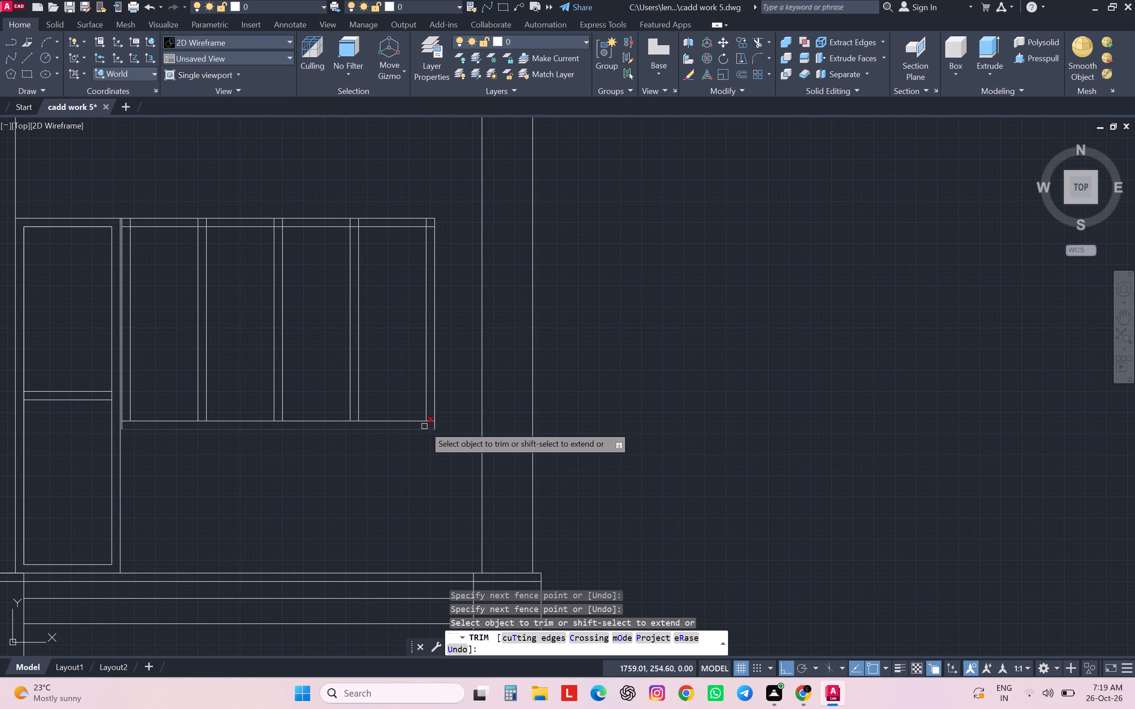
scroll(429, 423, up, 2)
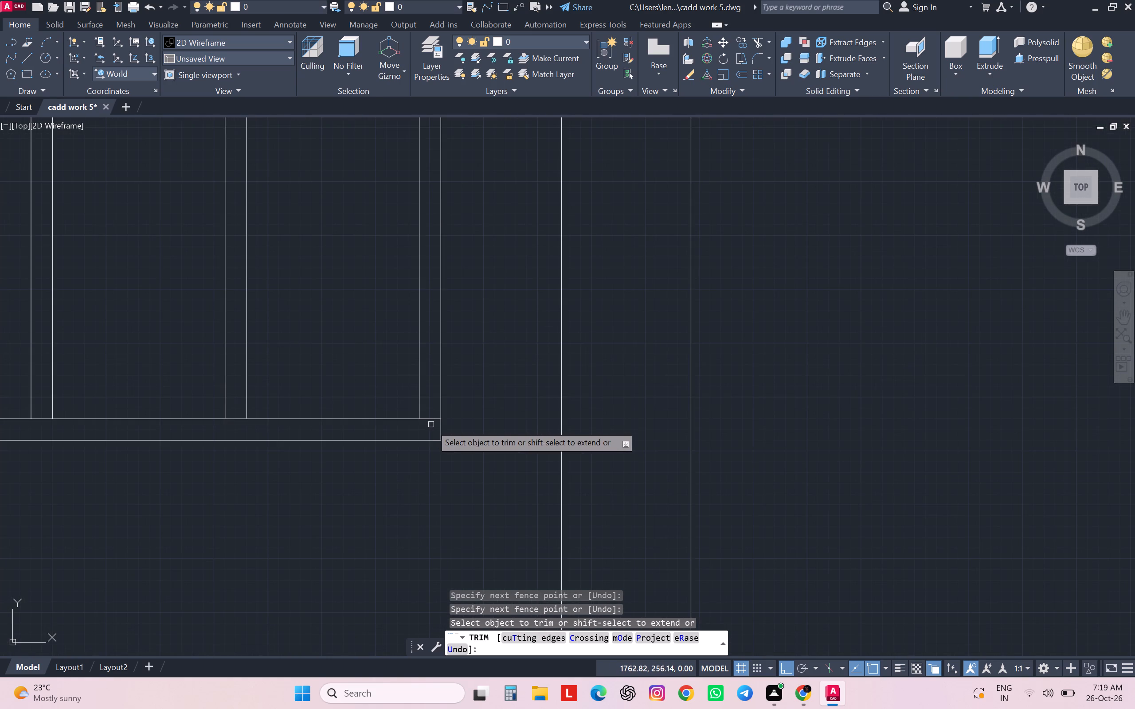
click(432, 425)
scroll(432, 425, down, 2)
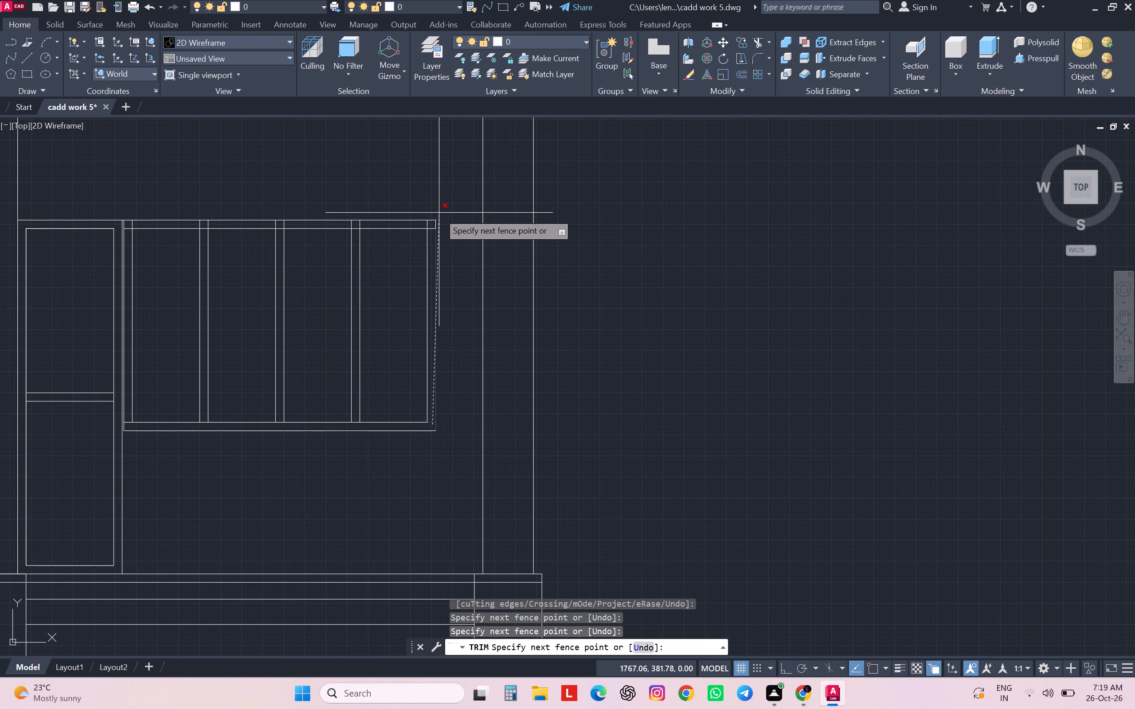
scroll(439, 213, up, 2)
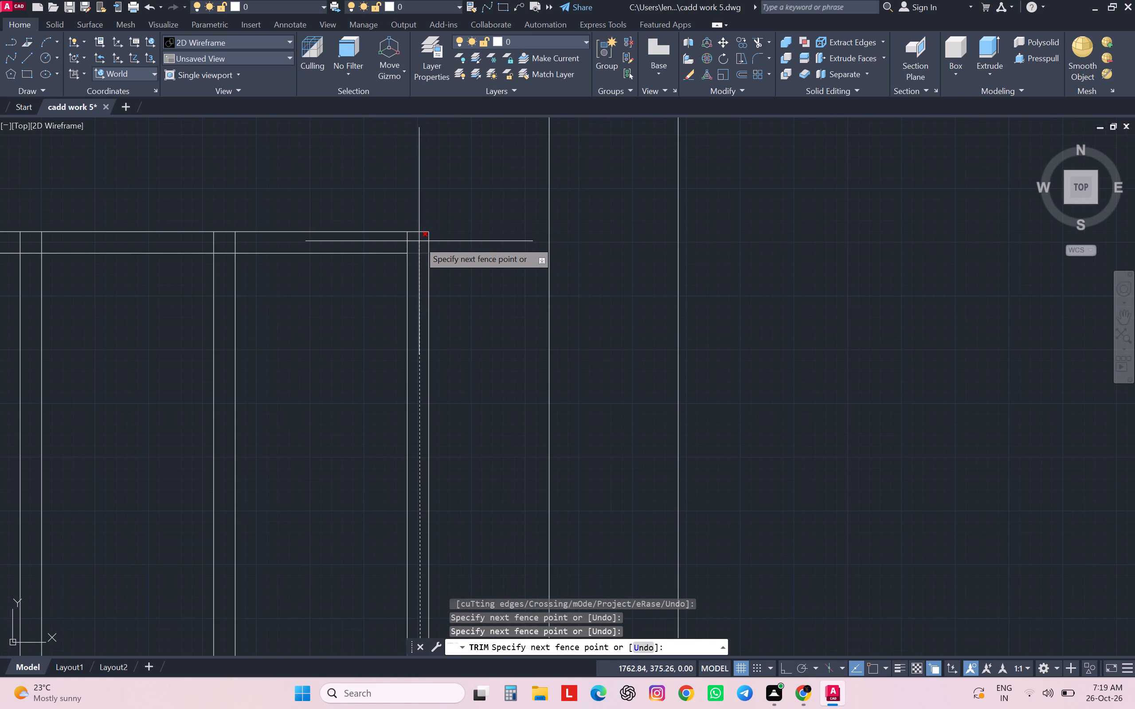
click(419, 241)
click(419, 241)
scroll(419, 241, down, 2)
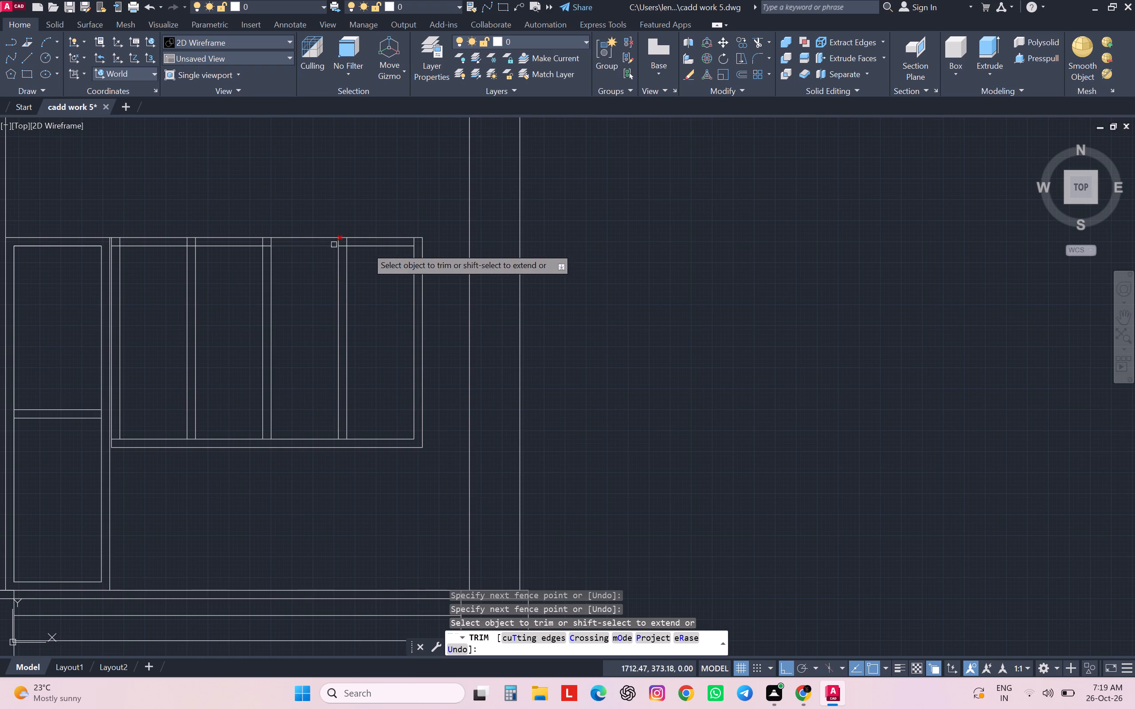
Trim the mullion and jamb inner lines where they cross the window's top rail.
scroll(404, 245, up, 2)
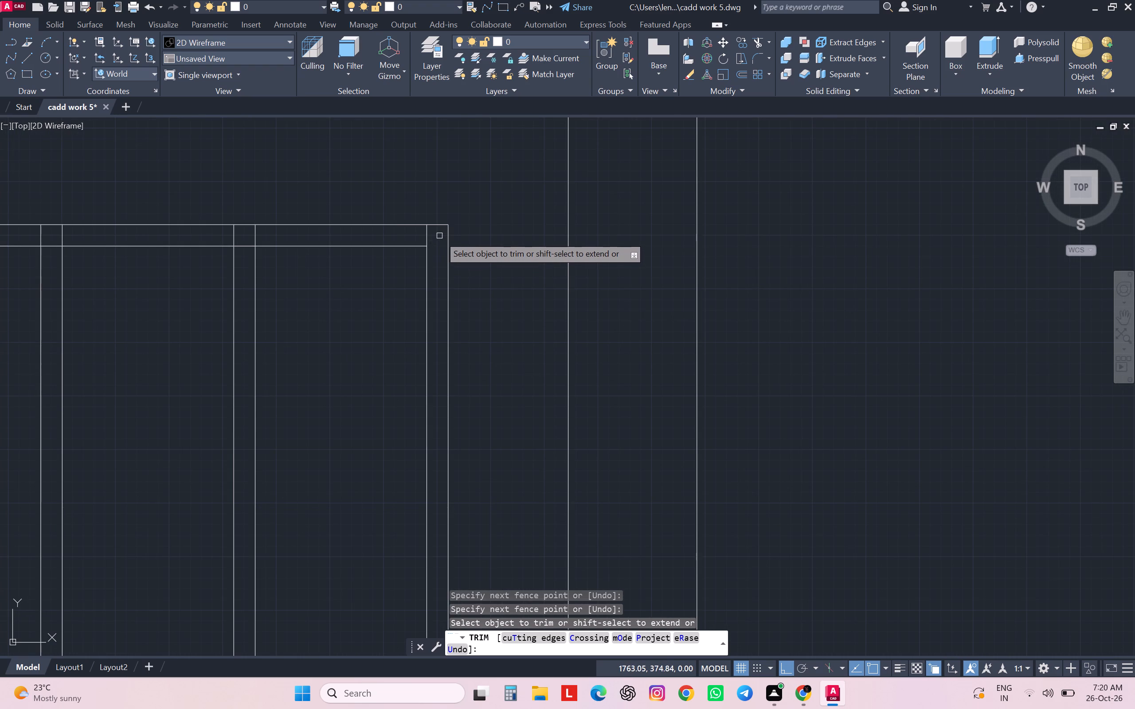
click(439, 236)
scroll(340, 238, down, 2)
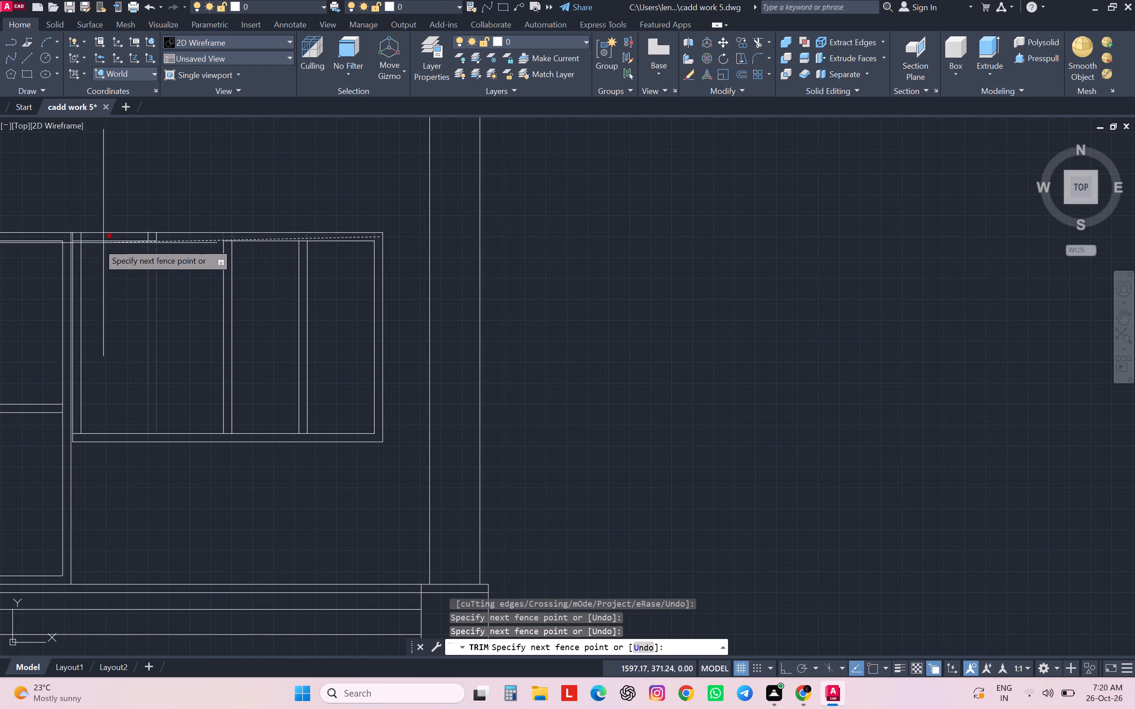
scroll(80, 238, up, 2)
click(74, 237)
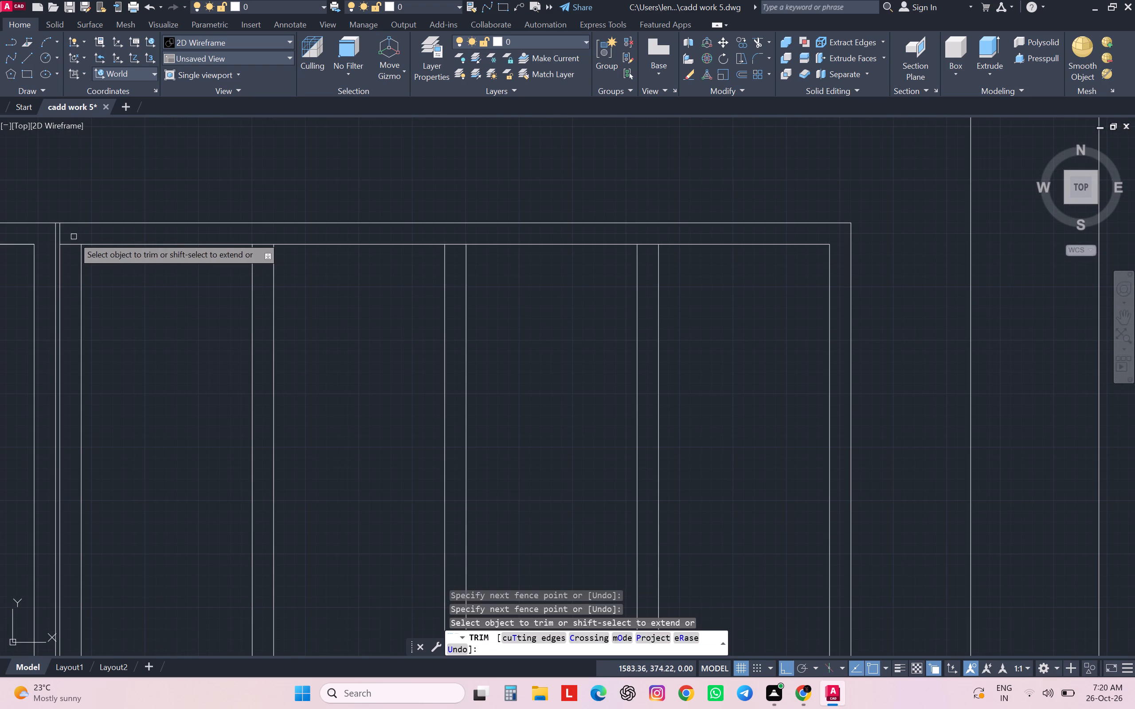
Trim the inner lines of the window's top and bottom rails where they cross the jamb beside the door.
click(69, 242)
scroll(104, 219, down, 4)
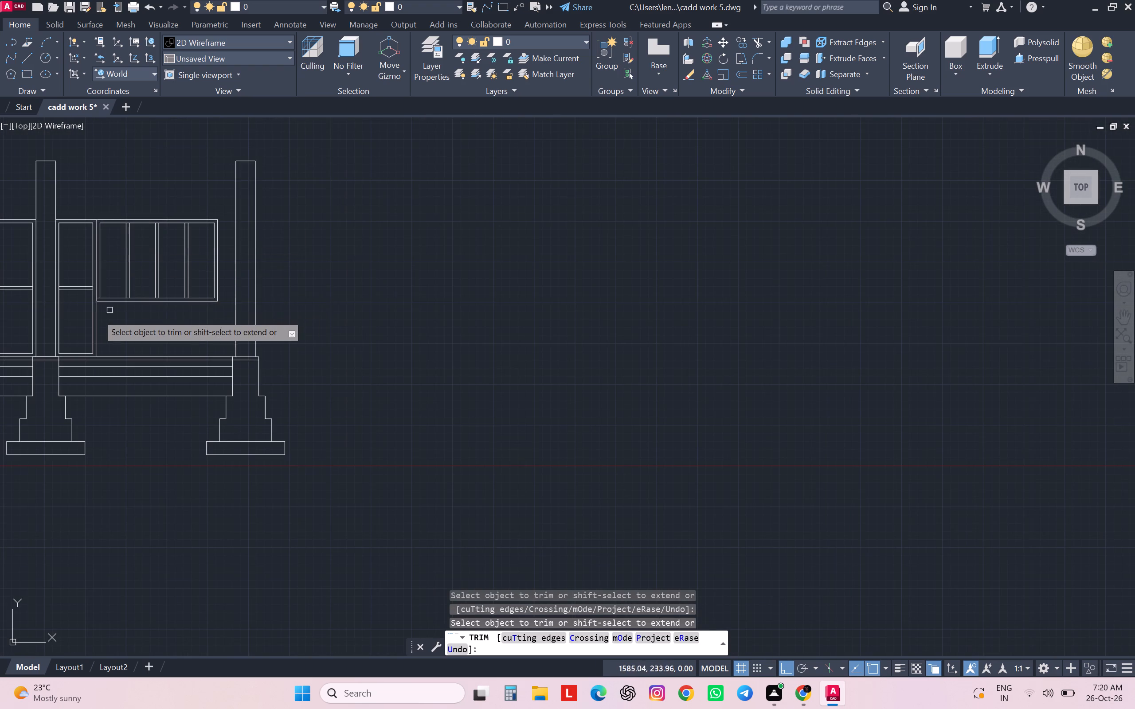
scroll(97, 314, up, 3)
click(97, 247)
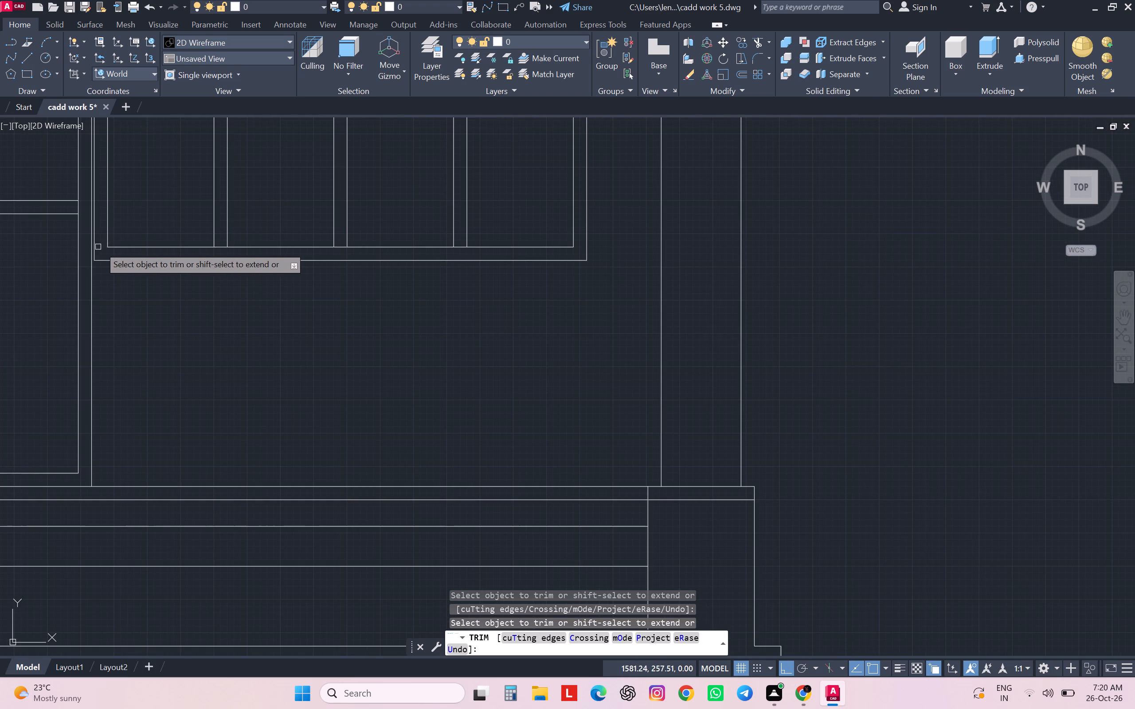
scroll(184, 245, down, 7)
middle_drag(87, 247, 132, 277)
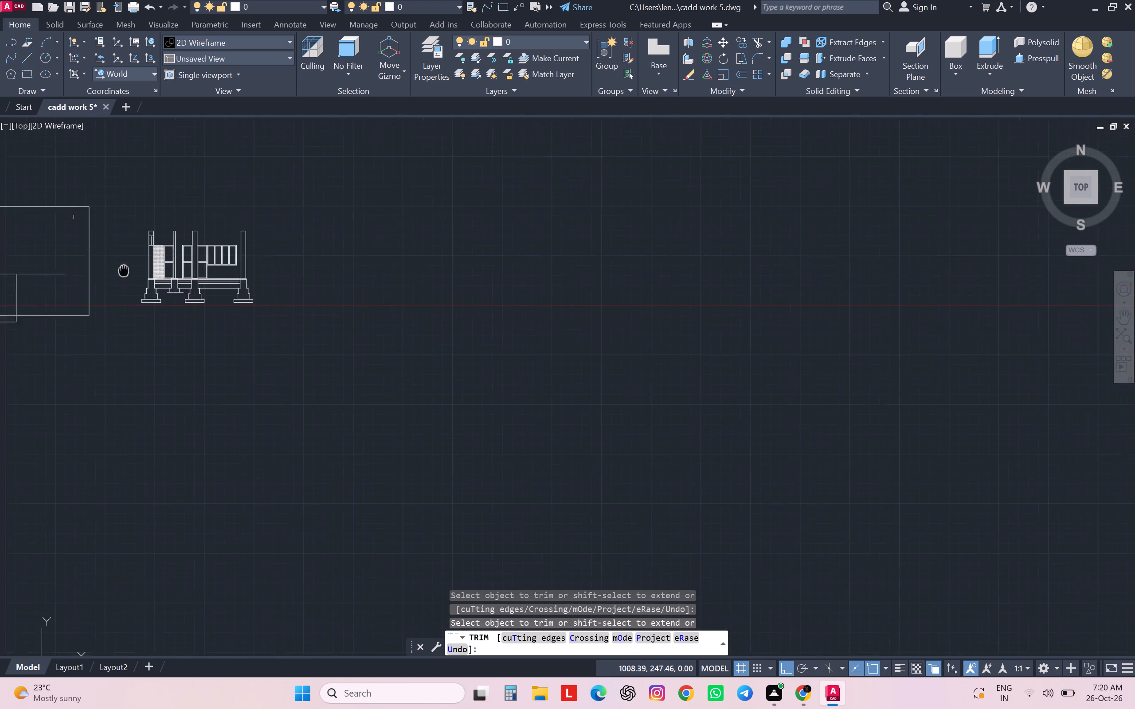
middle_drag(132, 277, 132, 277)
scroll(68, 246, up, 5)
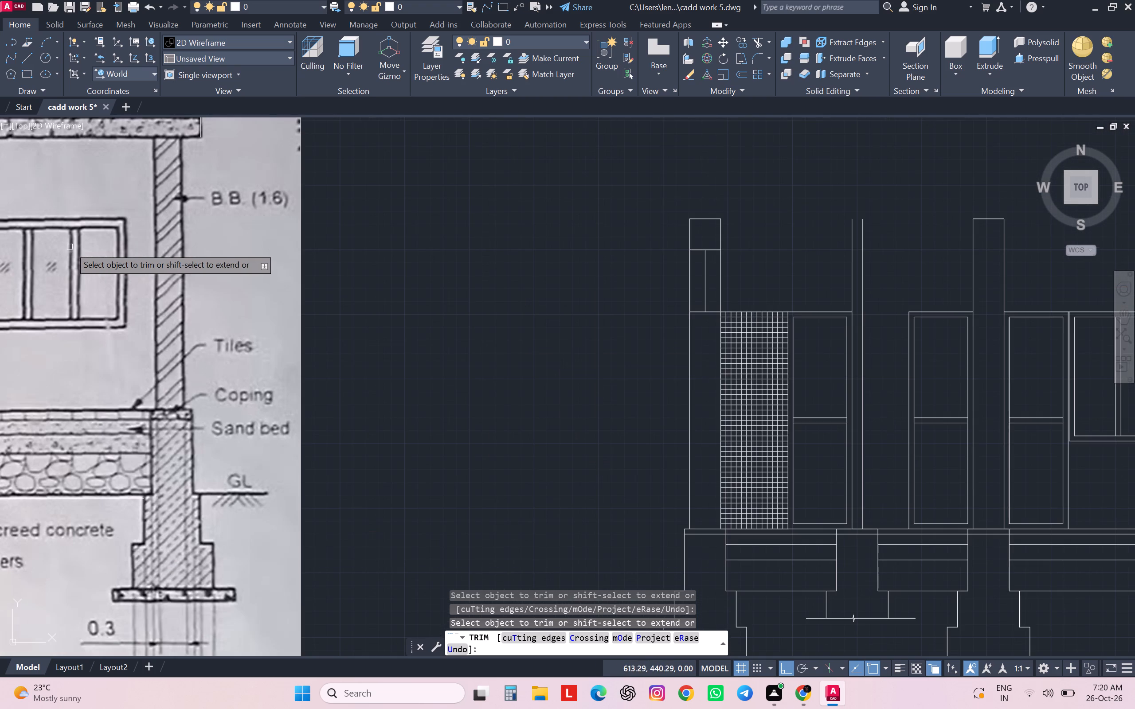
key(Escape)
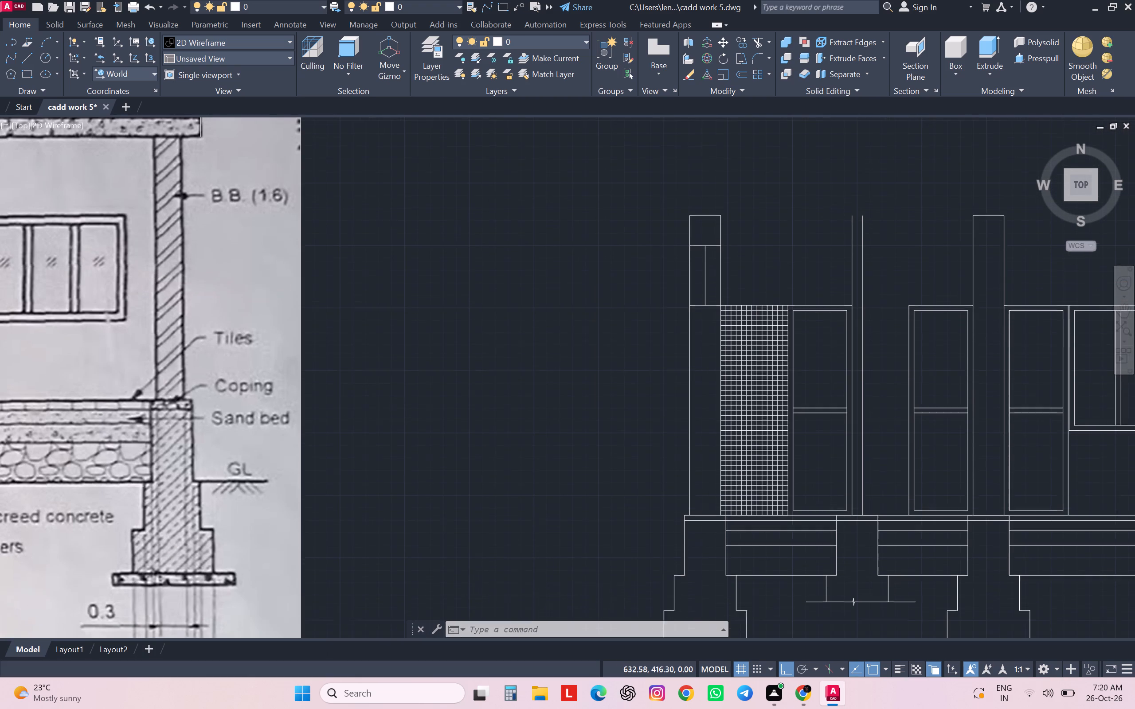
key(Escape)
key(Escape)
key(Escape)
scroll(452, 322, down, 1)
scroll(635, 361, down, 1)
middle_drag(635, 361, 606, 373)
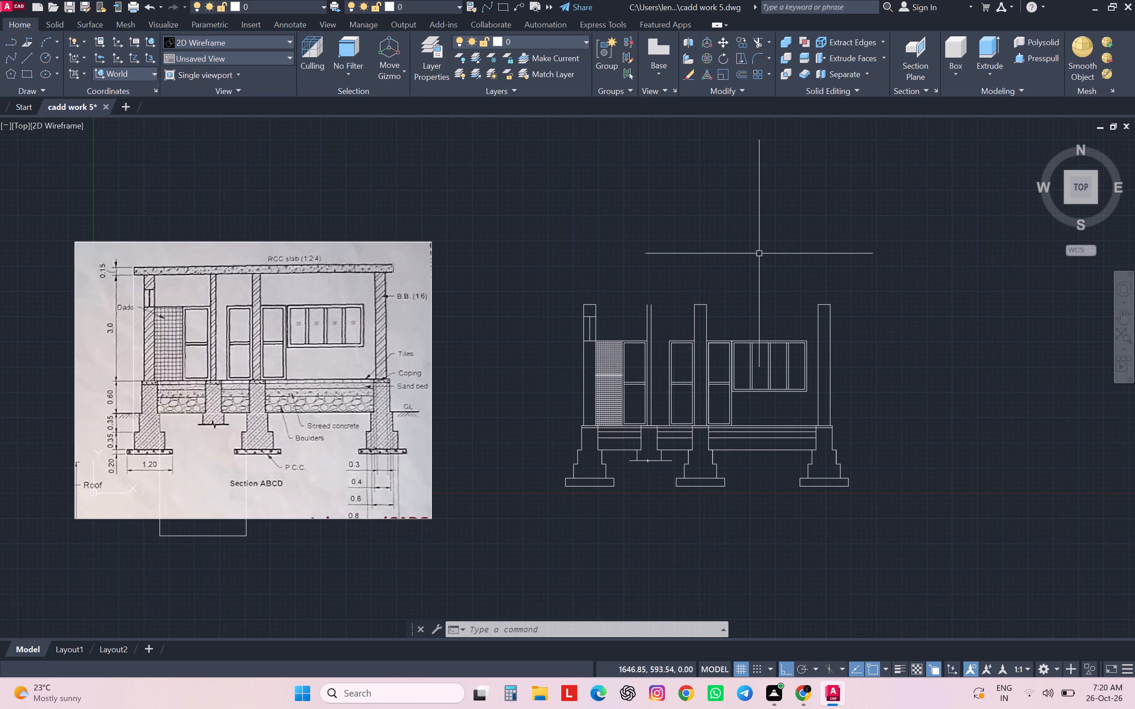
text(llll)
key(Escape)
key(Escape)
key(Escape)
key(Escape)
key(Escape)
Turn Ortho off and draw a short slanted line in the empty space above the window bay.
key(l)
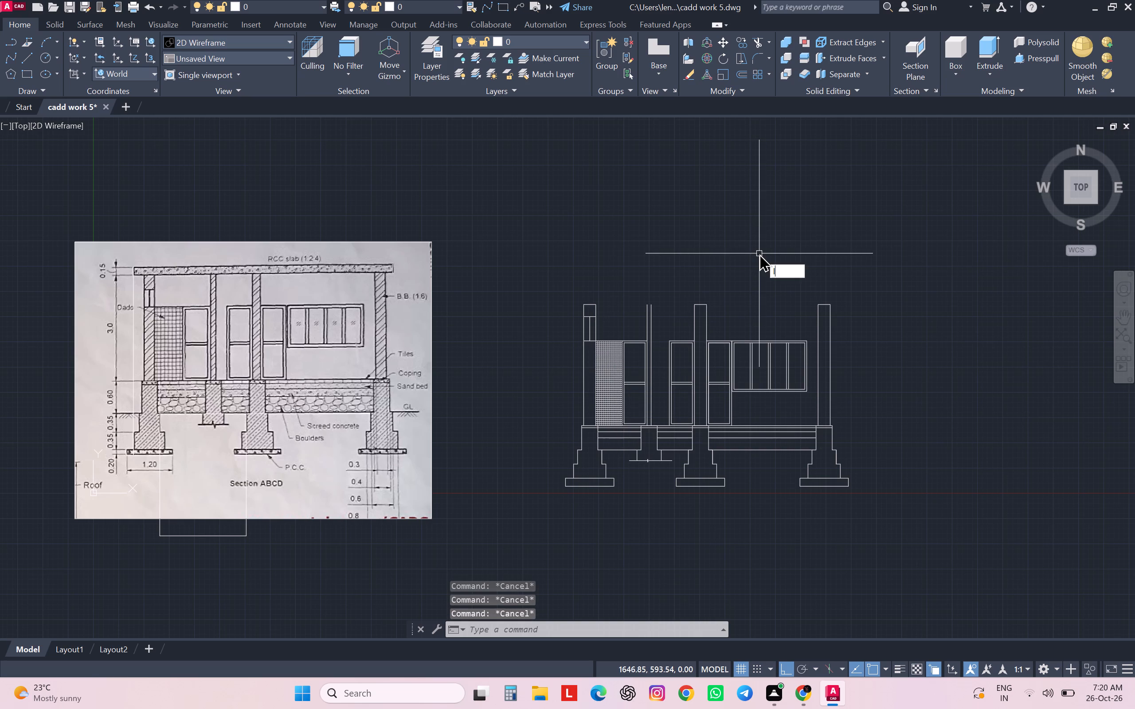
key(Return)
key(F8)
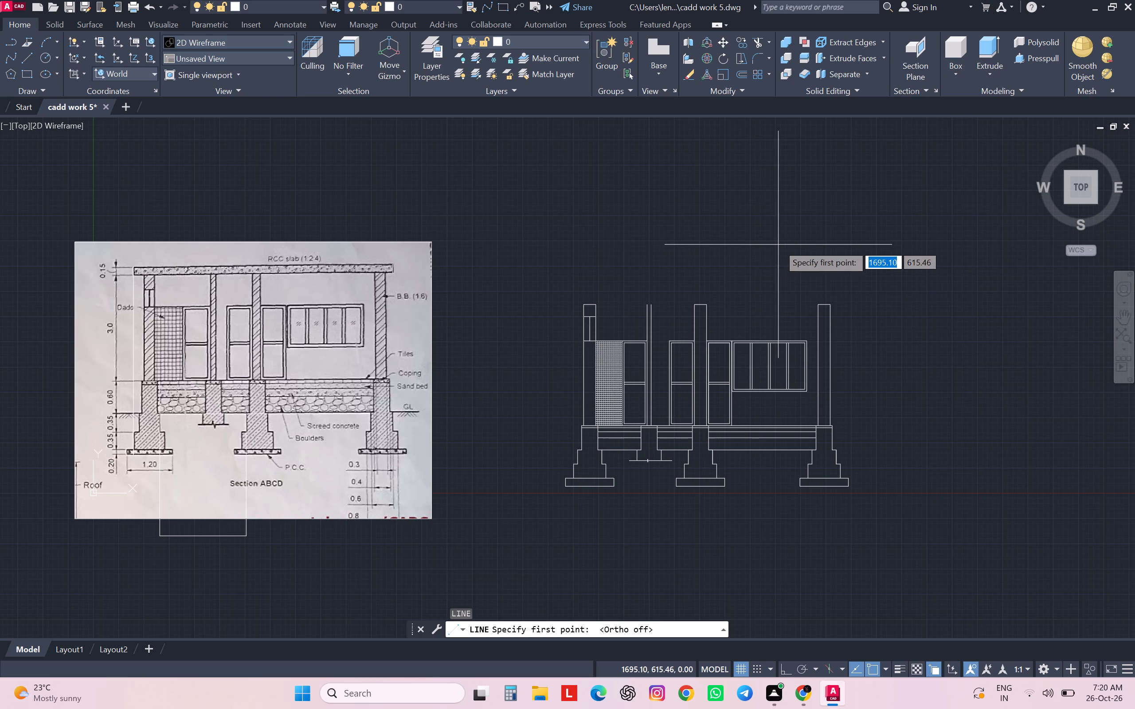
click(779, 245)
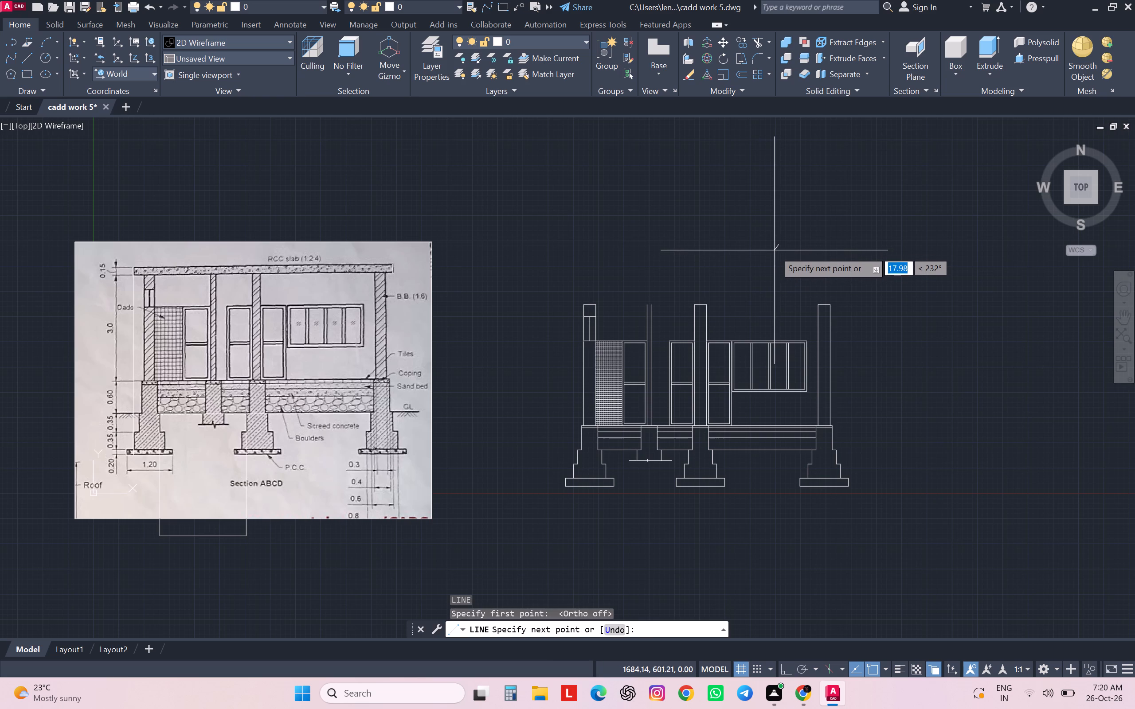
scroll(774, 250, up, 2)
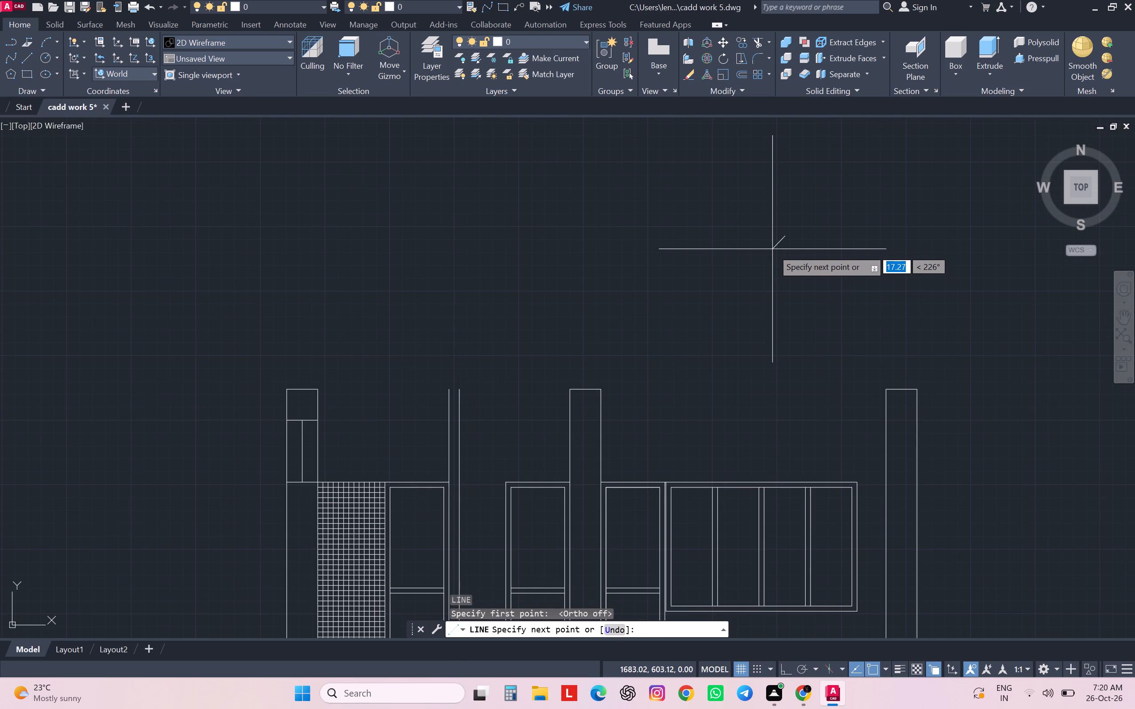
click(776, 248)
key(Escape)
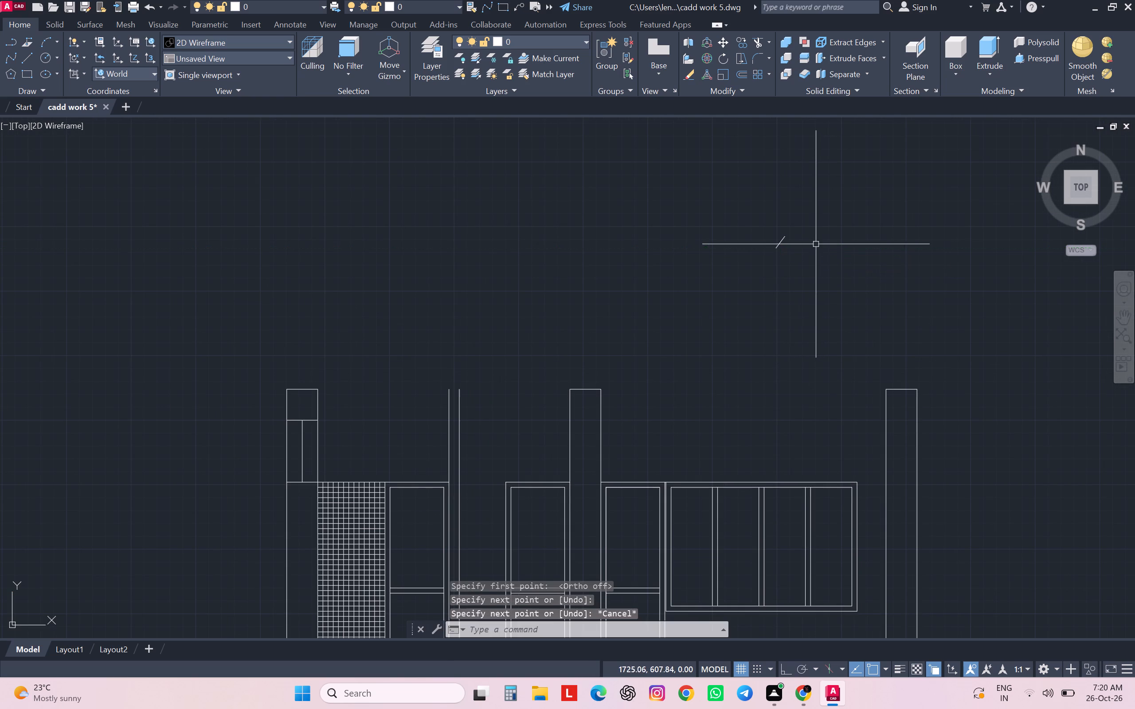
Offset the short slanted line by 2 to both sides, making three parallel strokes.
scroll(788, 248, up, 3)
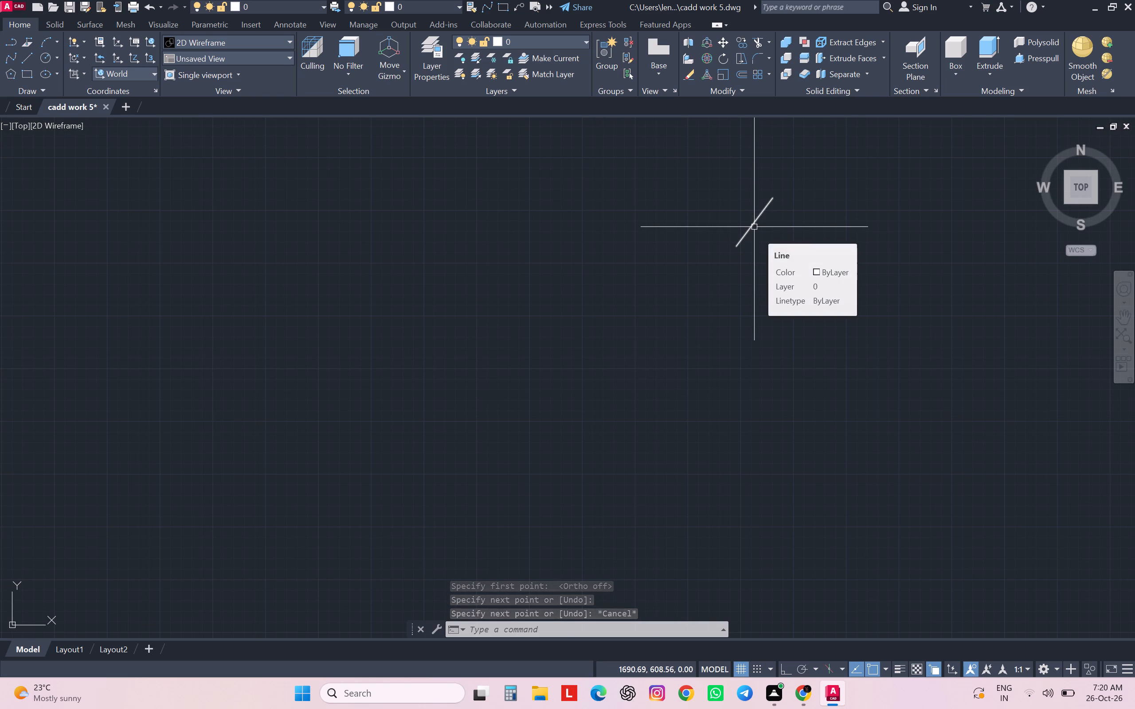
key(o)
key(Return)
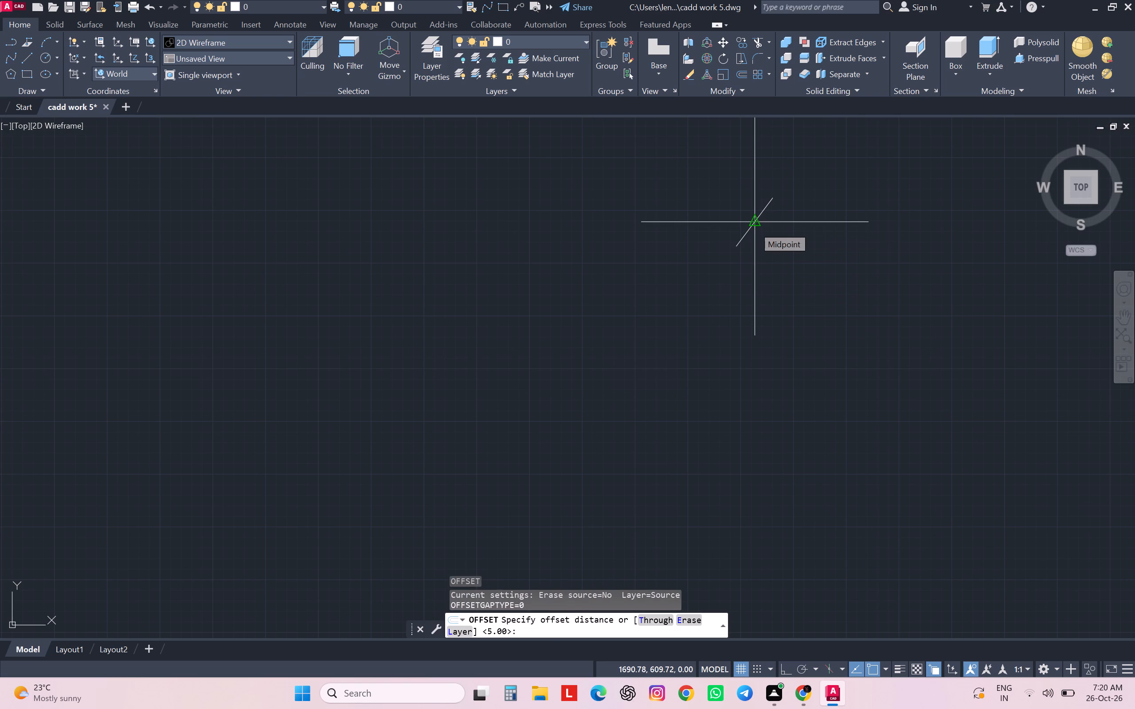
key(2)
key(Return)
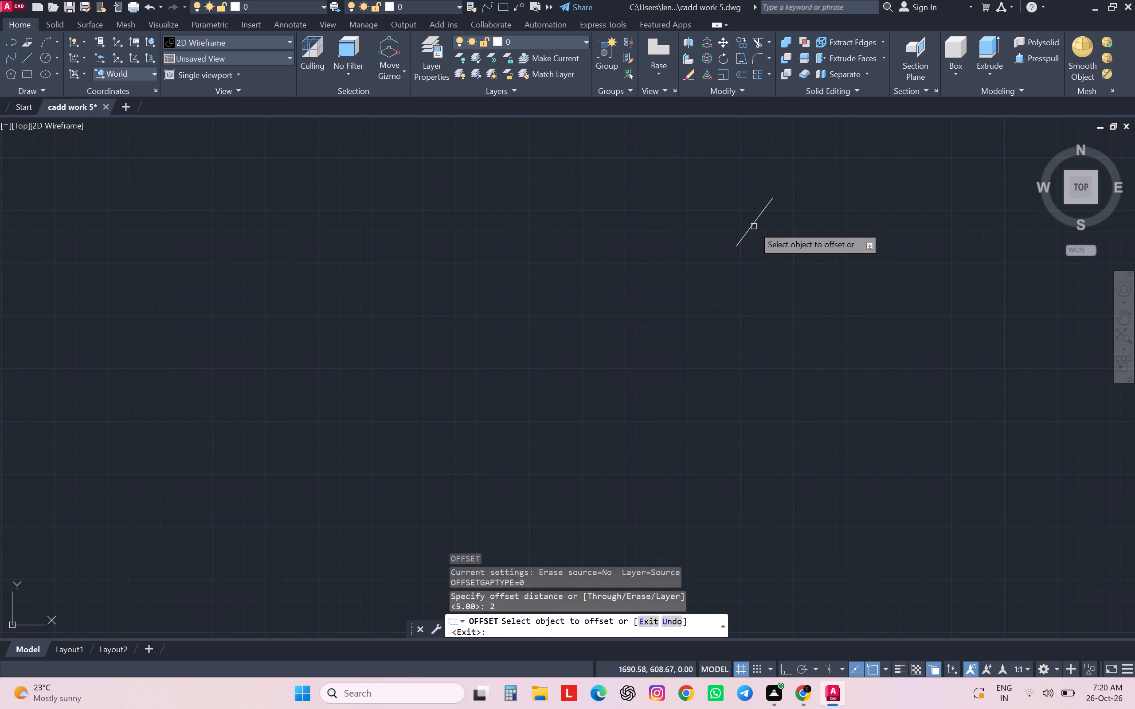
click(754, 226)
click(798, 260)
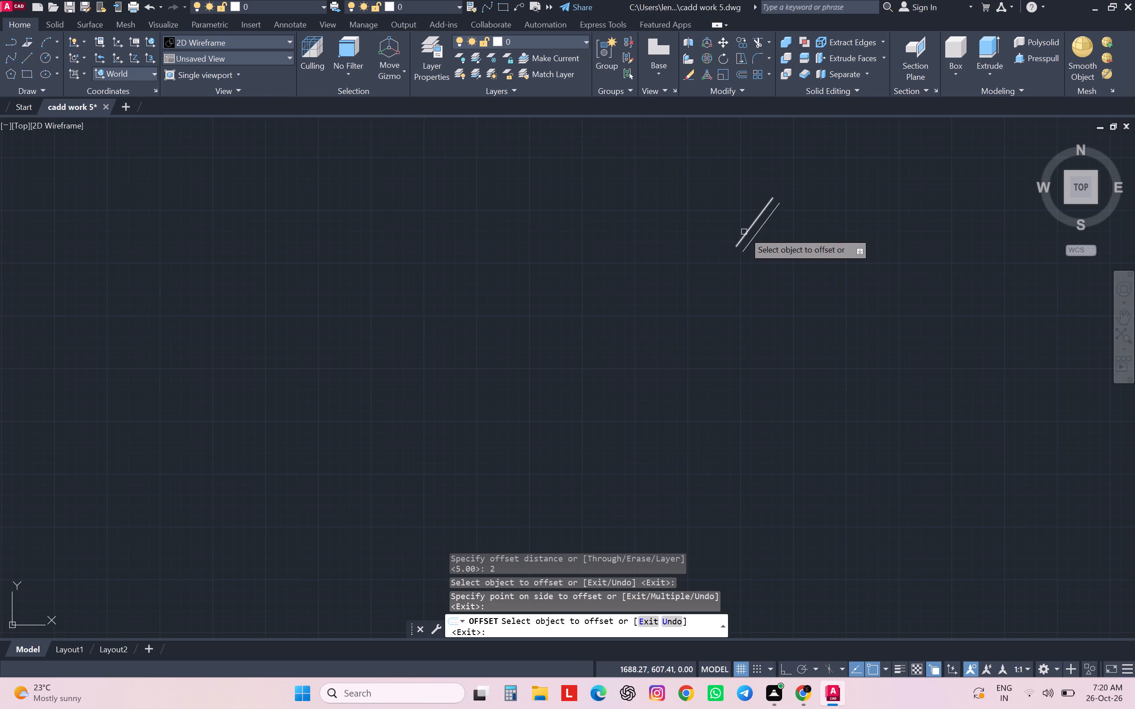
click(744, 231)
click(706, 213)
key(Escape)
key(Escape)
key(Escape)
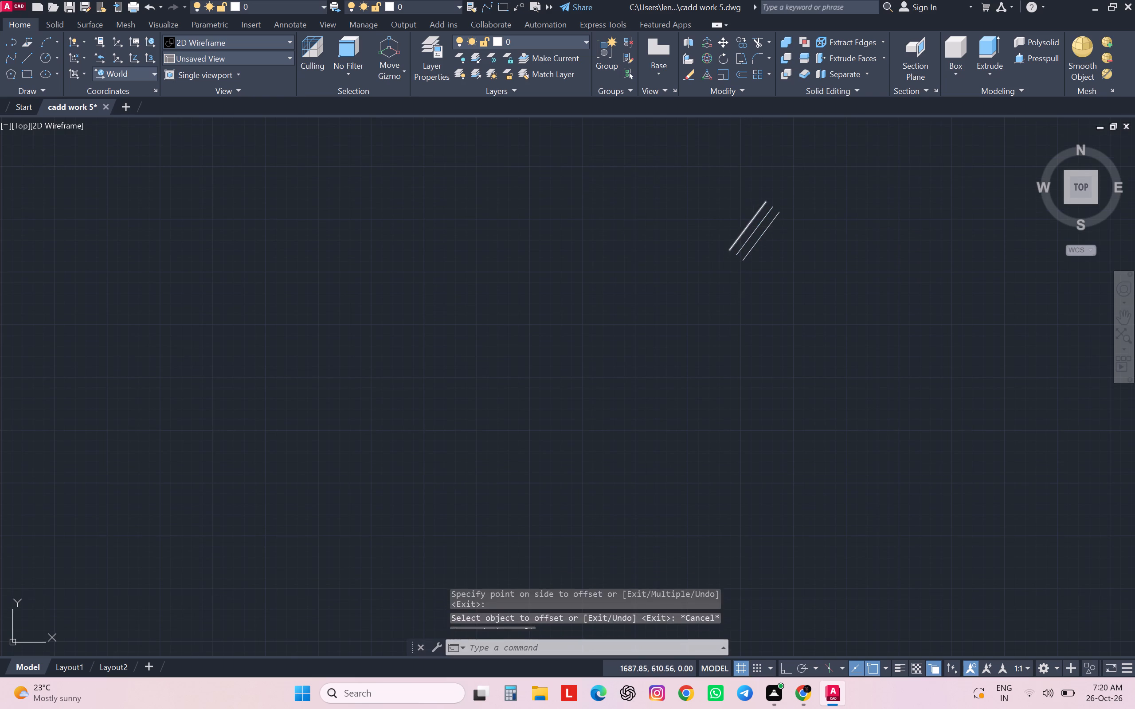
key(Escape)
key(Escape)
Draw two slanted cutting lines across the three parallel strokes, one near their upper ends and one near their lower ends.
key(l)
key(Return)
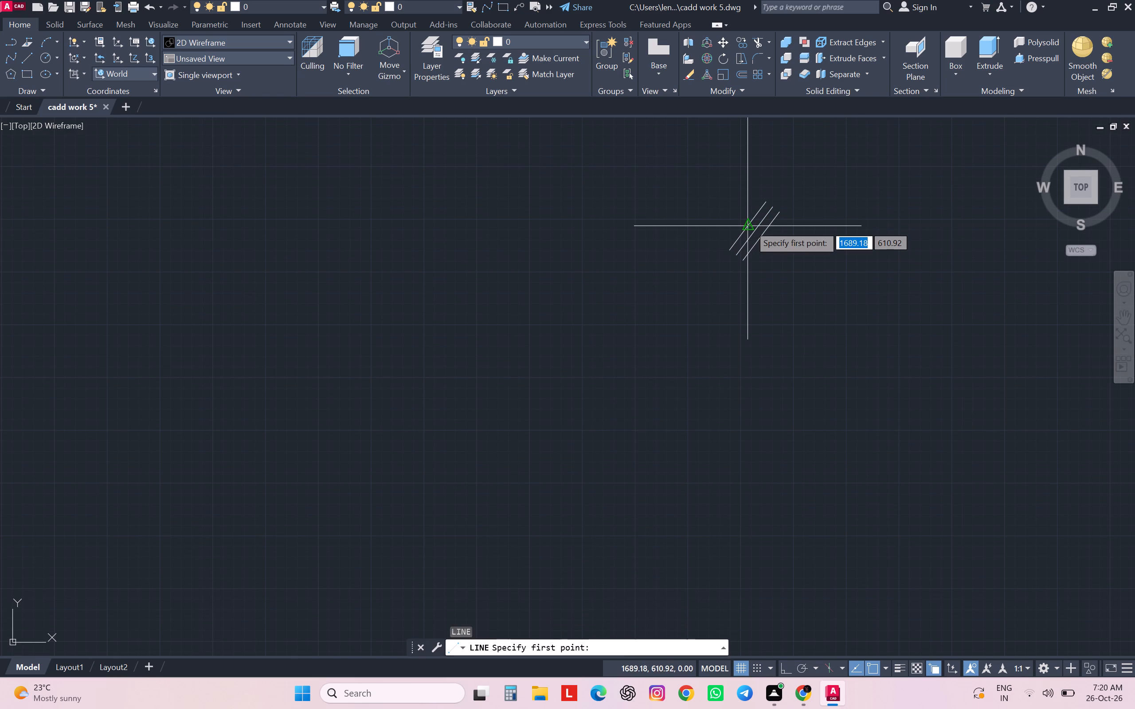
click(743, 202)
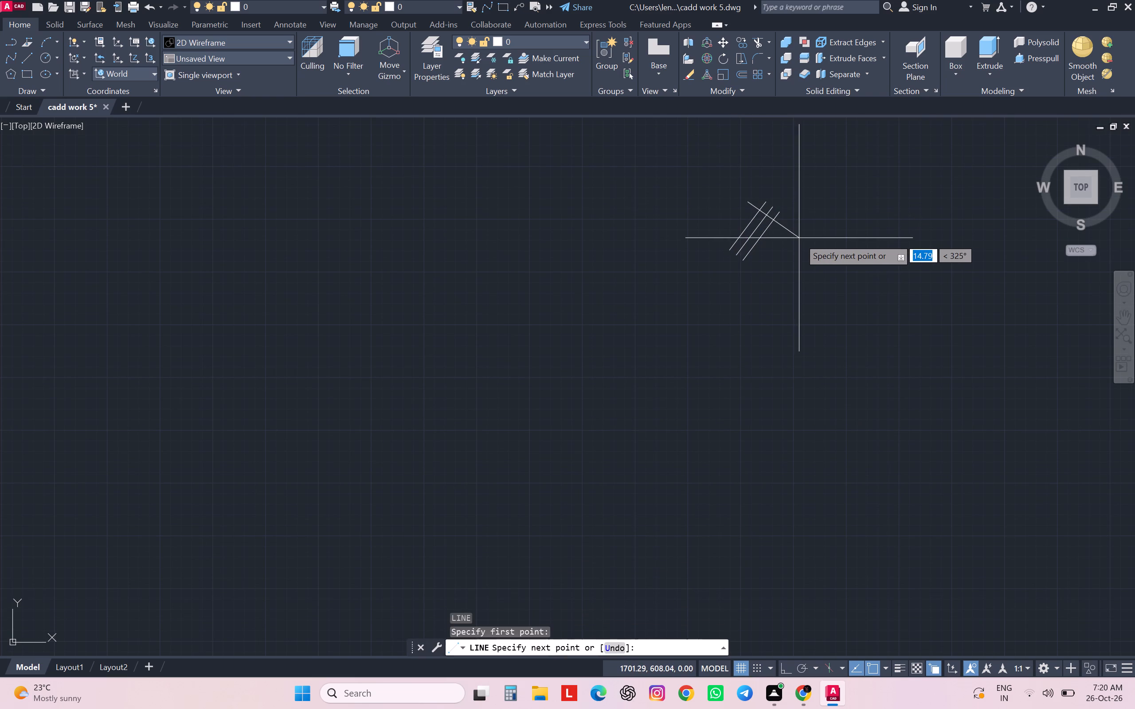
click(799, 238)
key(Escape)
key(space)
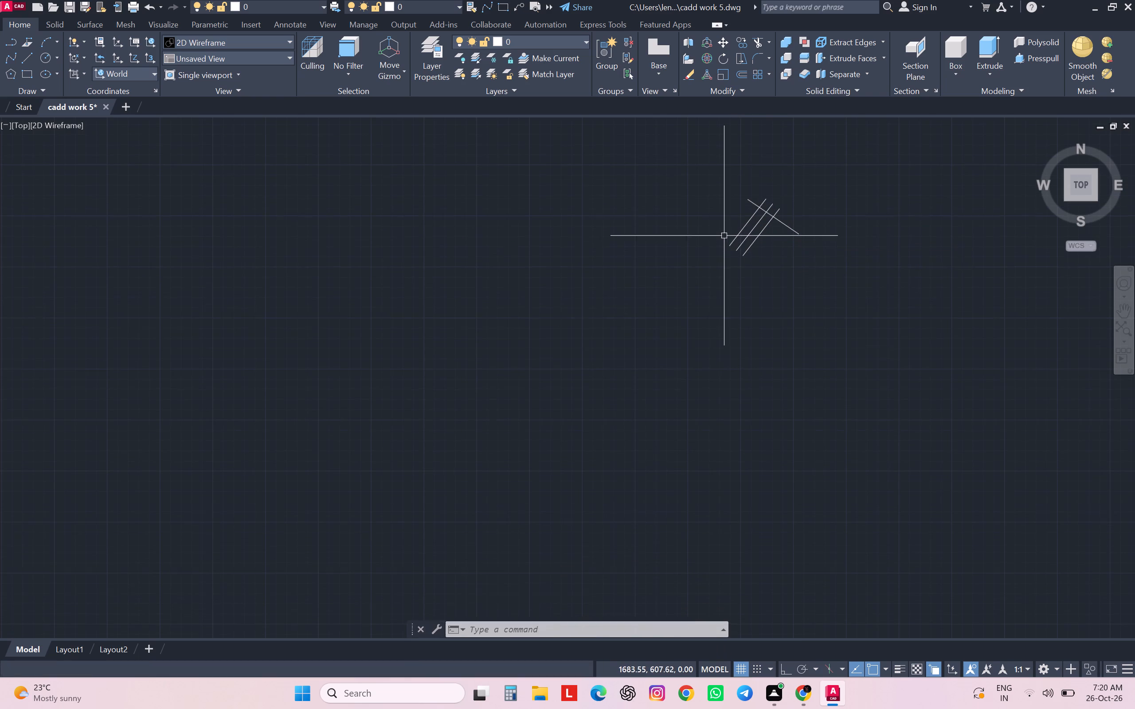
key(l)
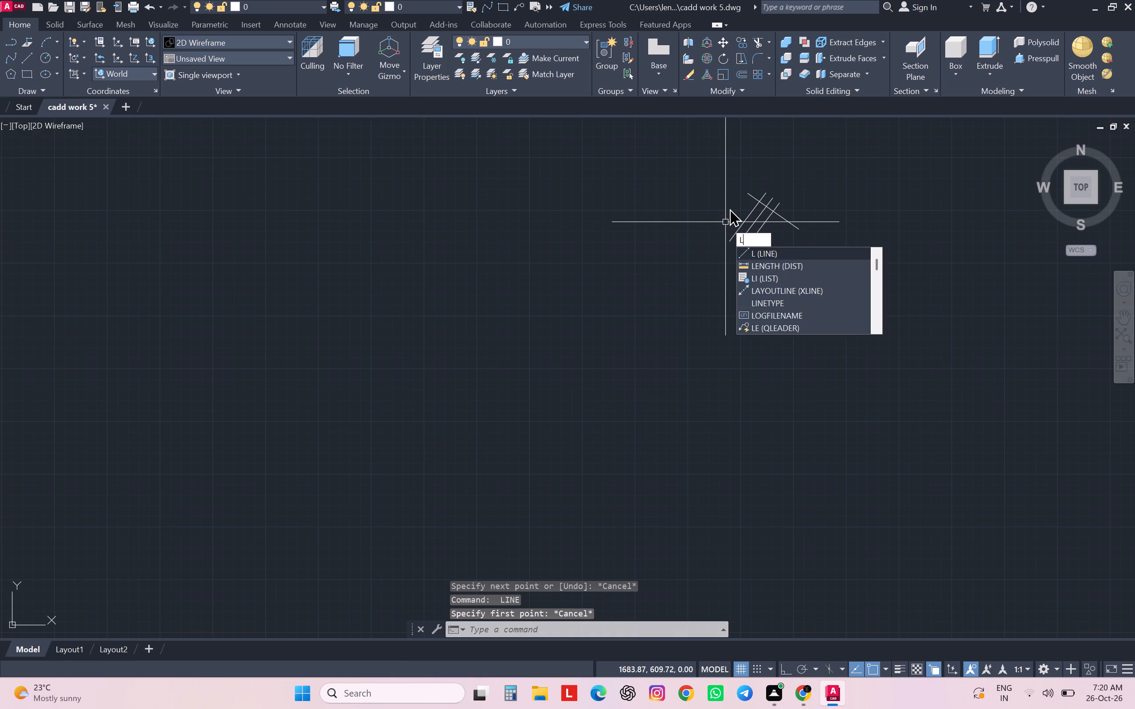
key(Return)
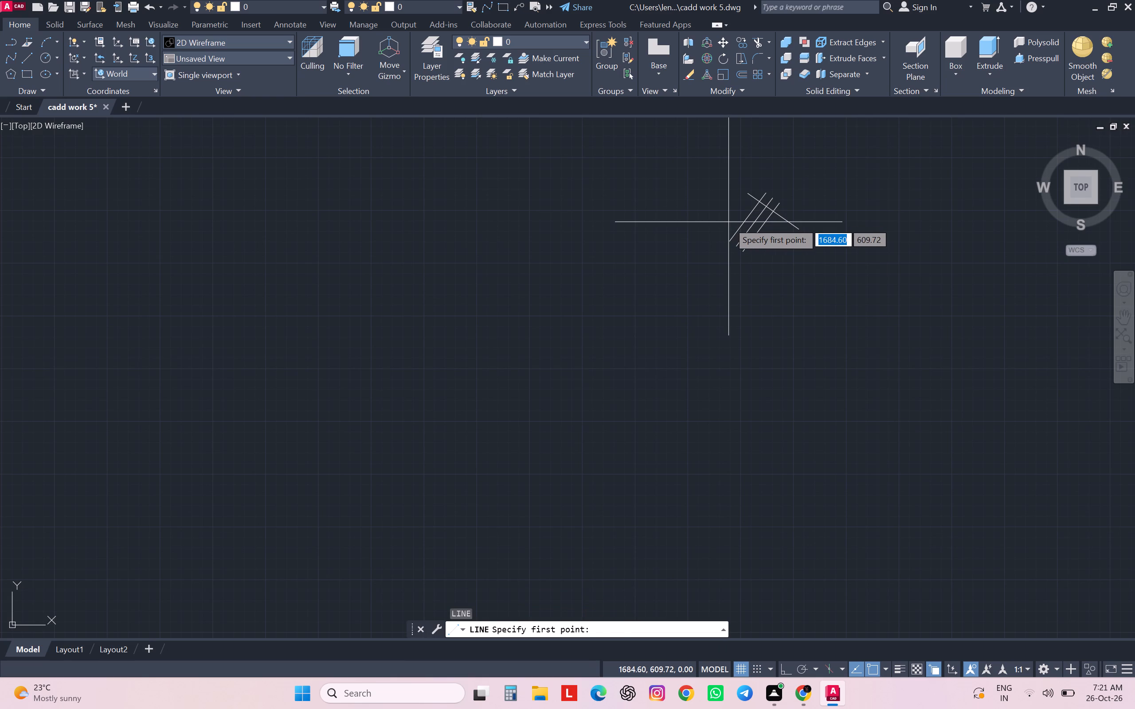
click(728, 222)
click(763, 245)
key(Escape)
key(Escape)
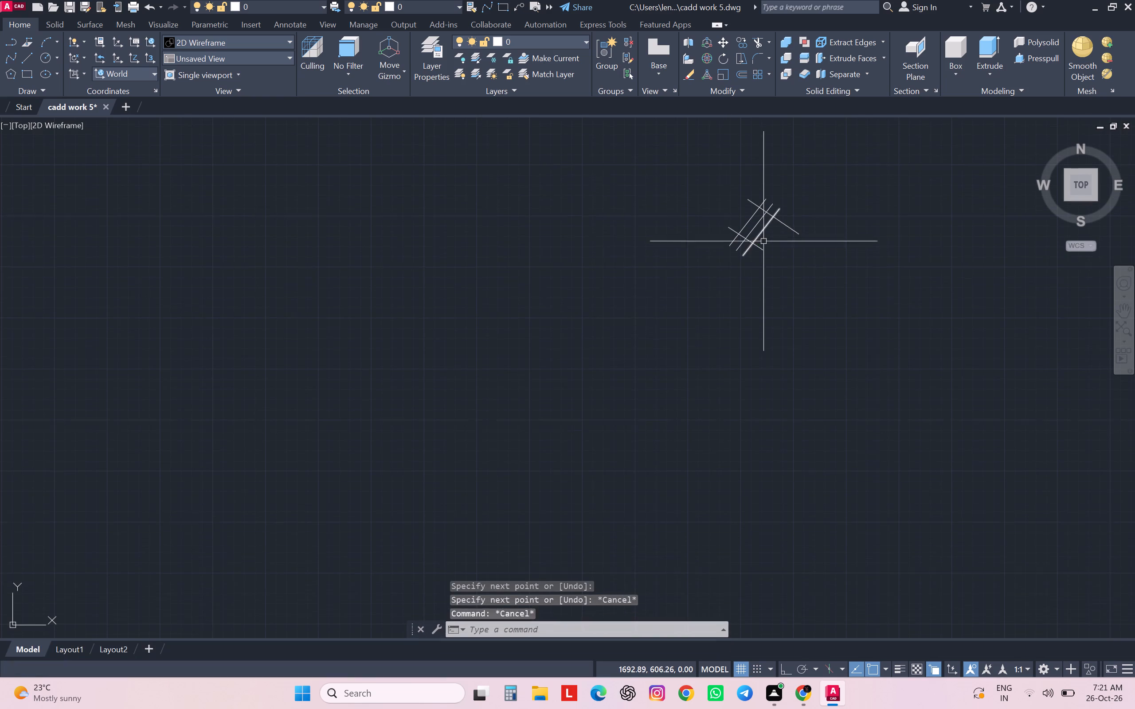
key(Escape)
Trim both ends of the two outer strokes back to the cutting lines, so the middle stroke is longer.
text(tr)
key(Return)
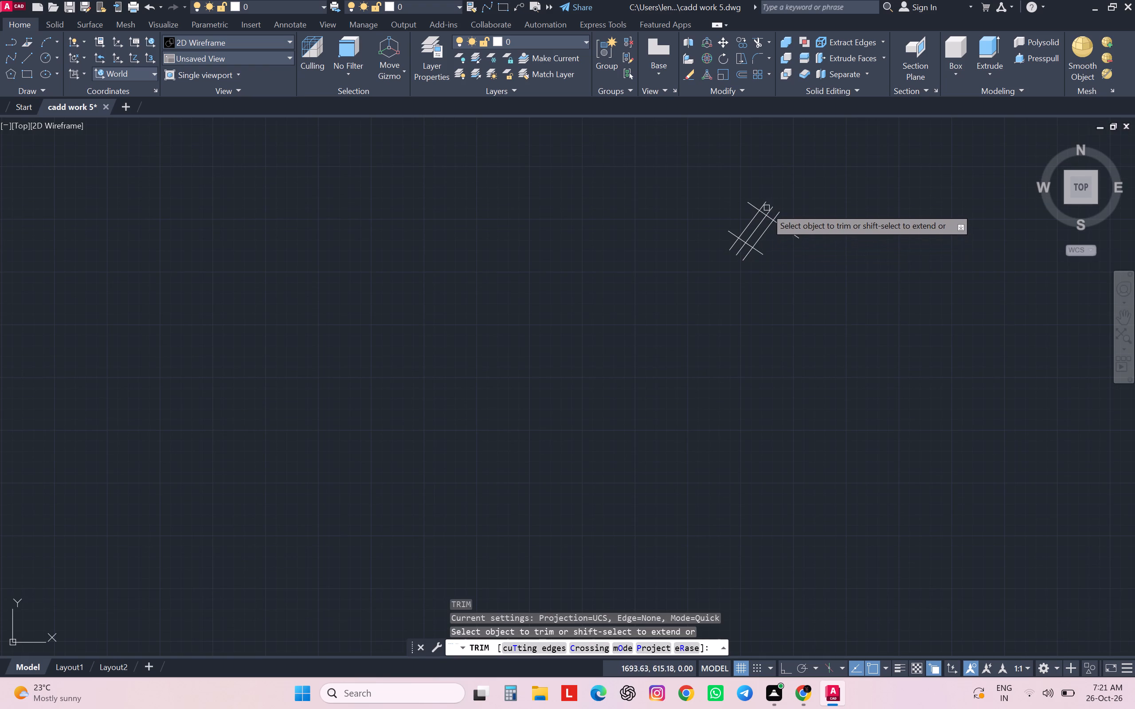
click(766, 207)
click(729, 250)
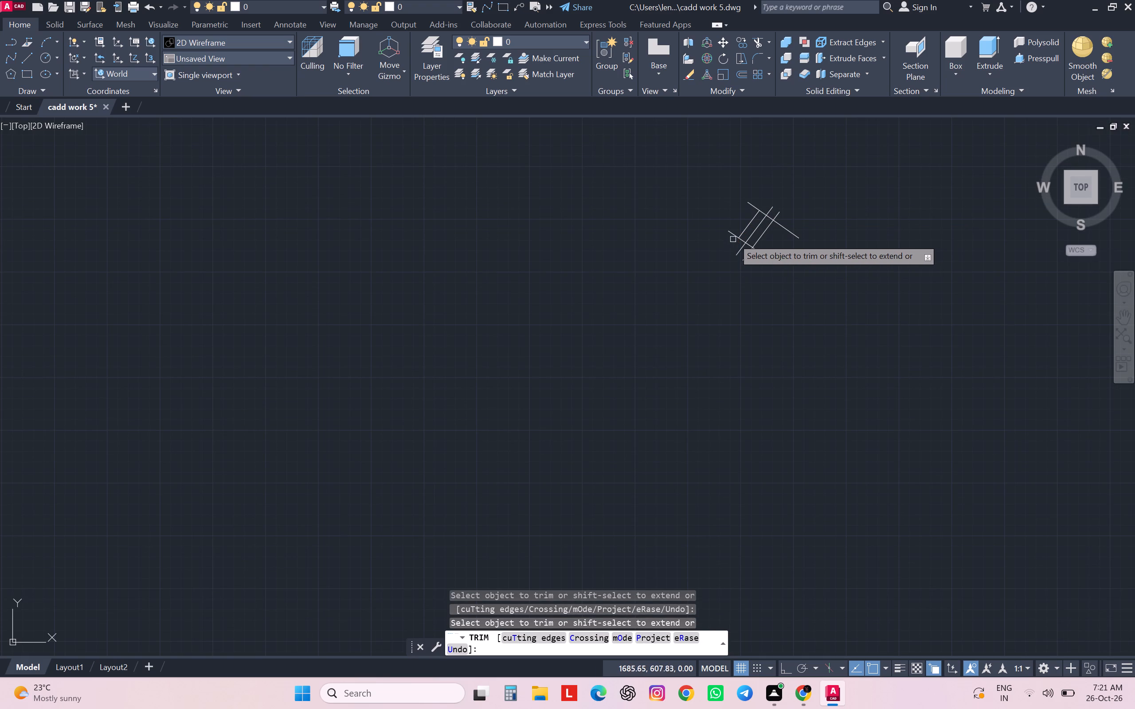
click(734, 234)
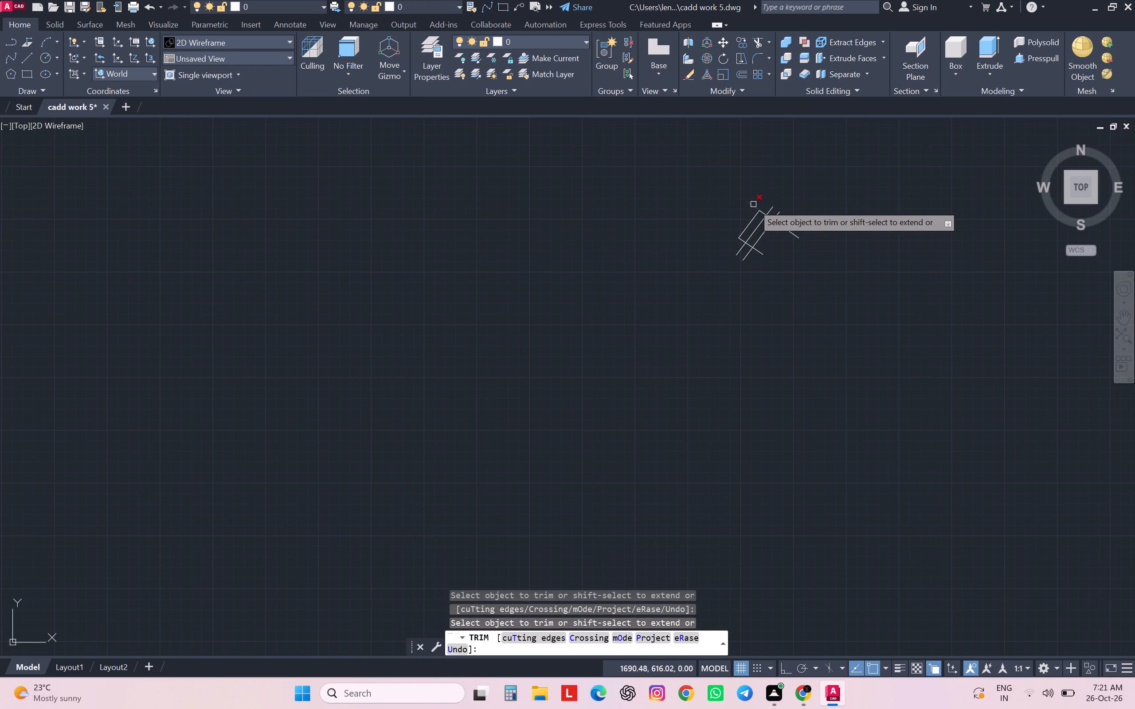
click(748, 255)
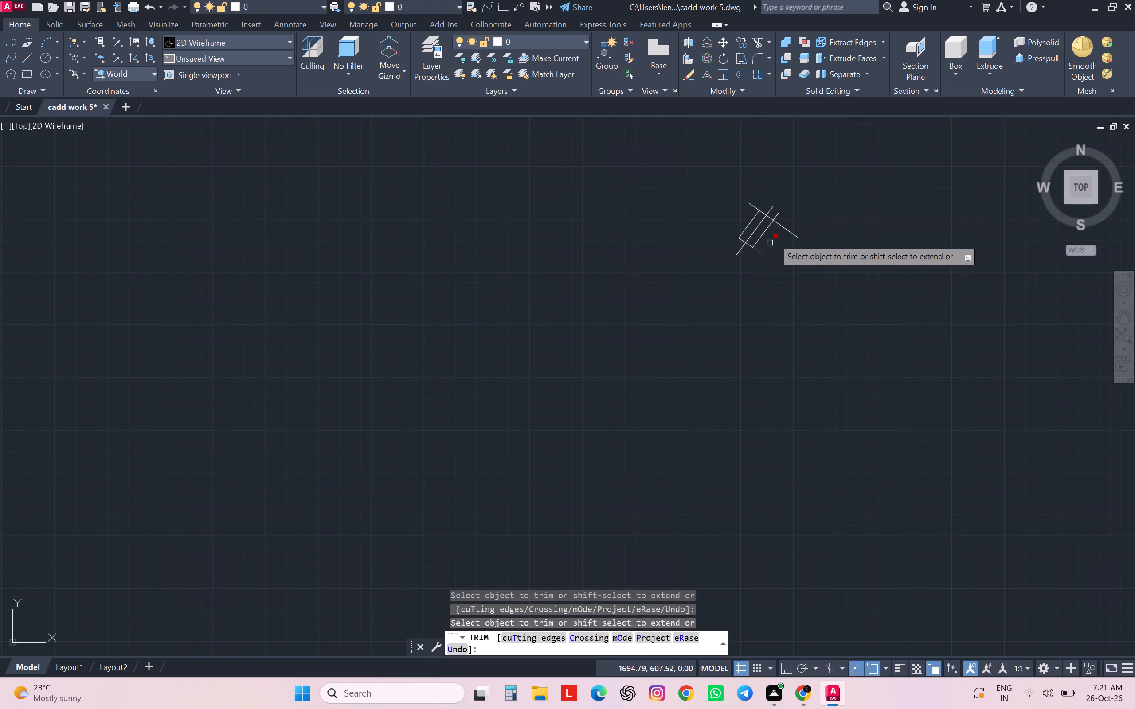
click(778, 216)
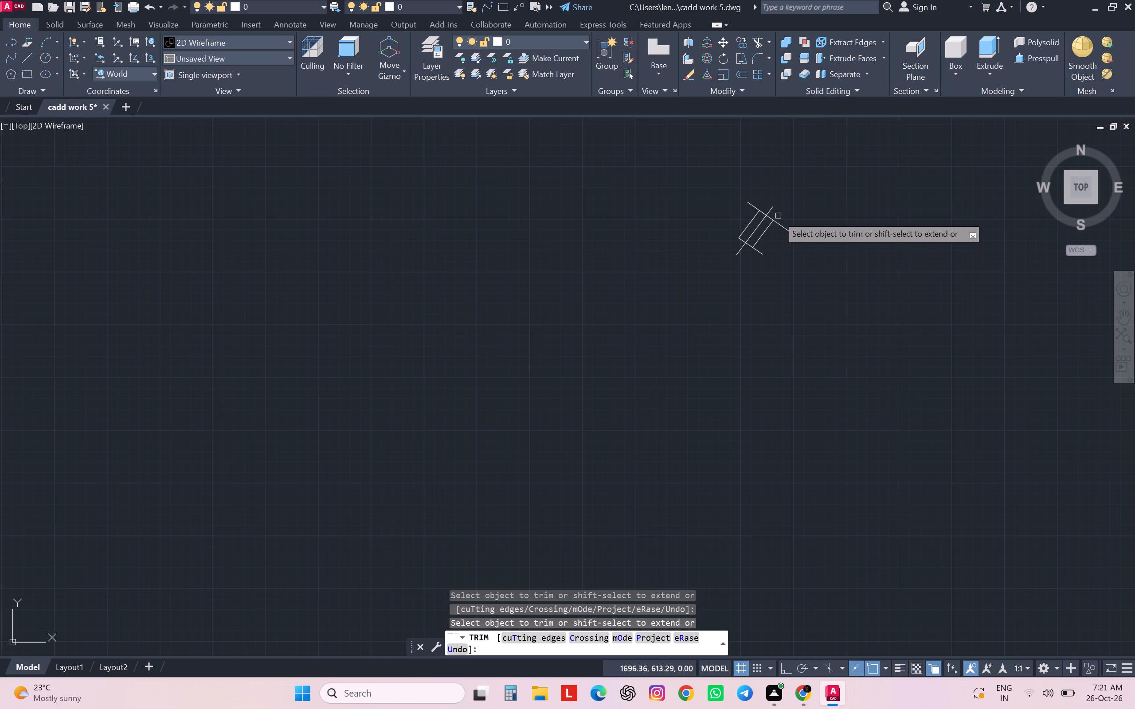
key(Escape)
key(Escape)
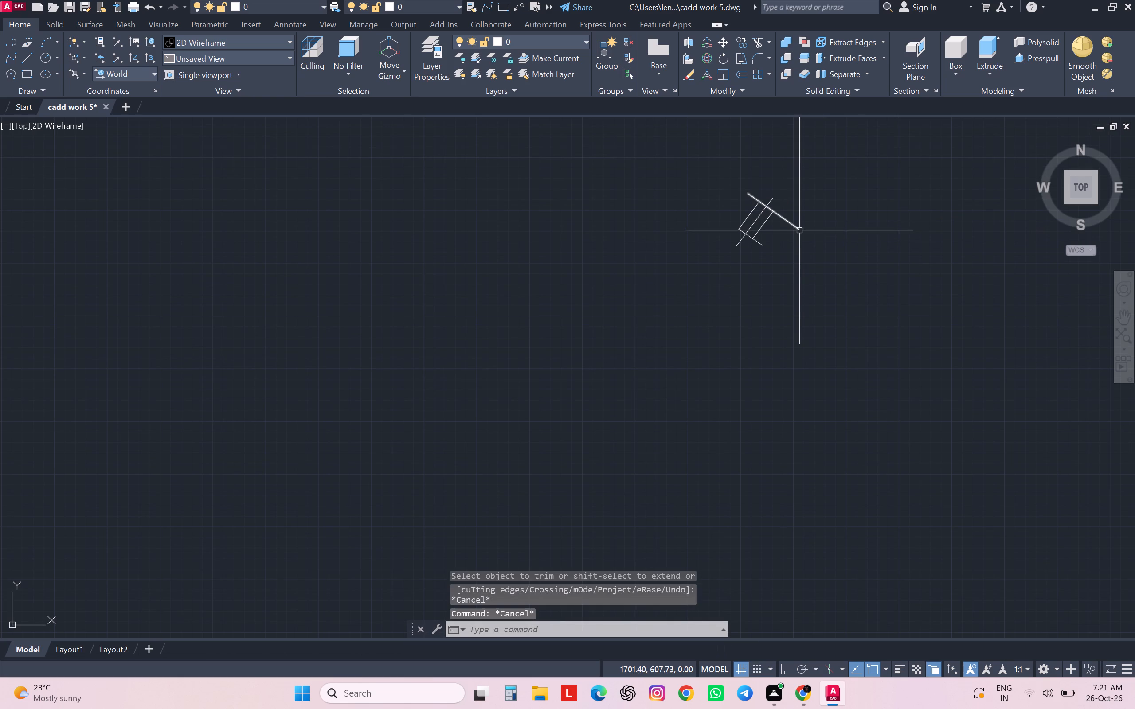
Erase the remaining upper and lower cutting lines across the glass mark.
click(799, 230)
key(Delete)
key(Delete)
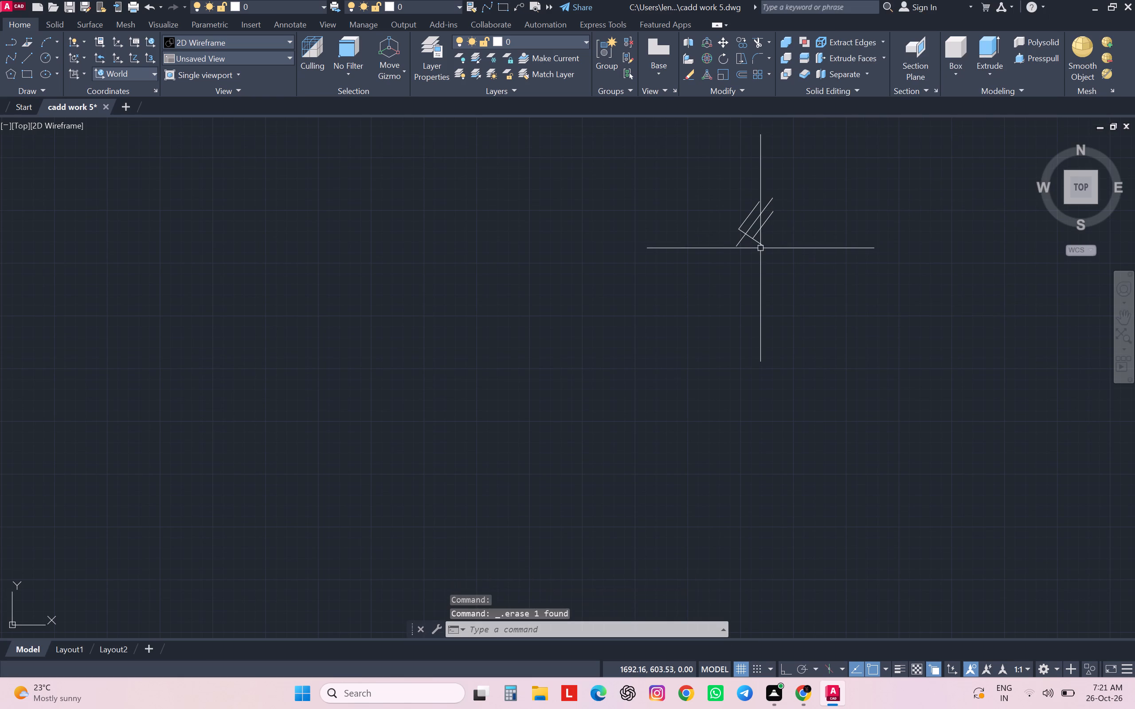
click(761, 246)
key(Delete)
Copy the three-stroke glass mark from its centre into the middle of each of the four window panes.
scroll(783, 228, down, 3)
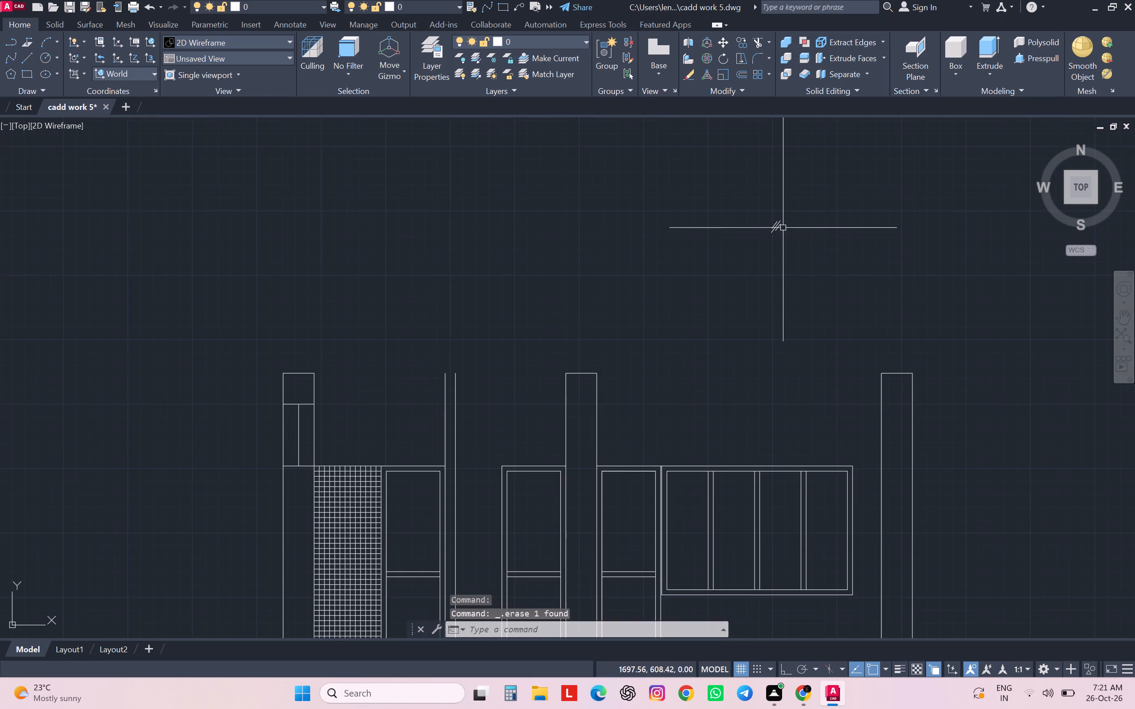
click(805, 206)
click(756, 247)
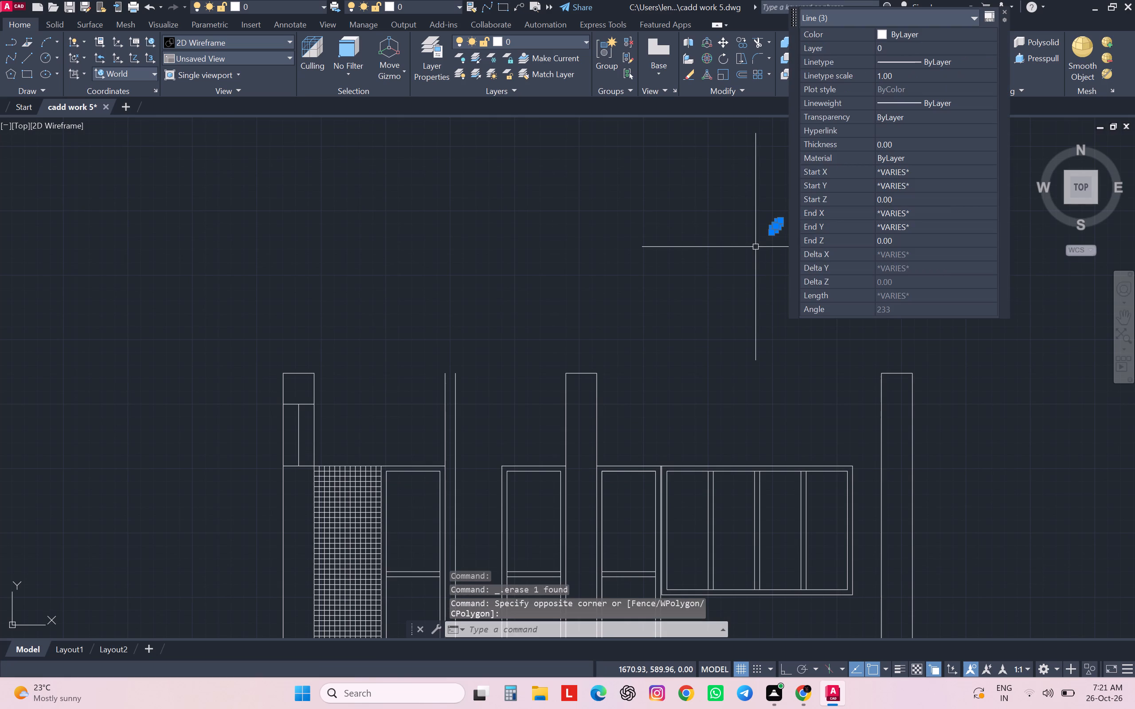
text(co)
key(Return)
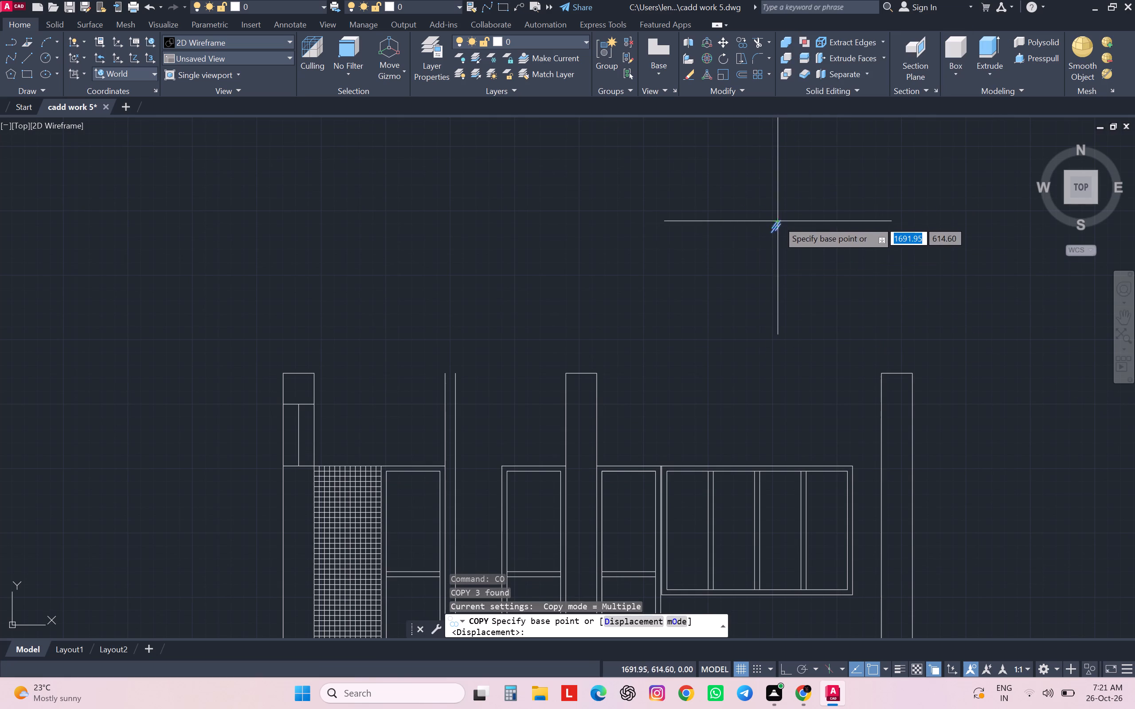
scroll(778, 221, up, 4)
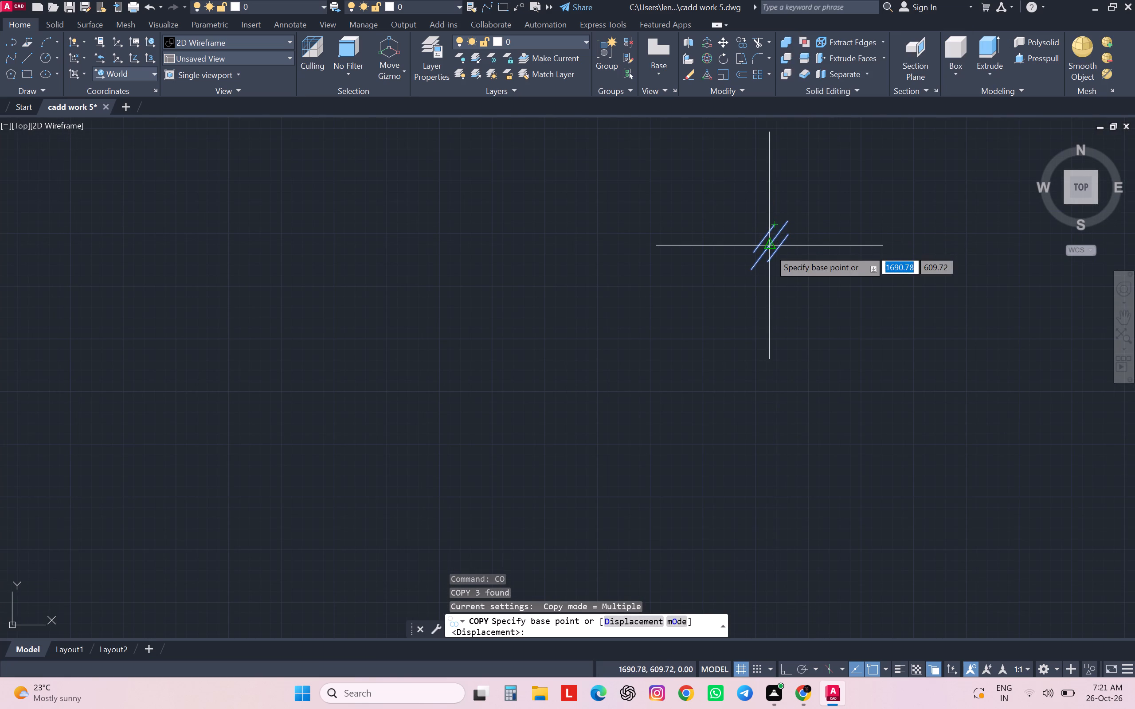
click(772, 245)
scroll(773, 241, down, 5)
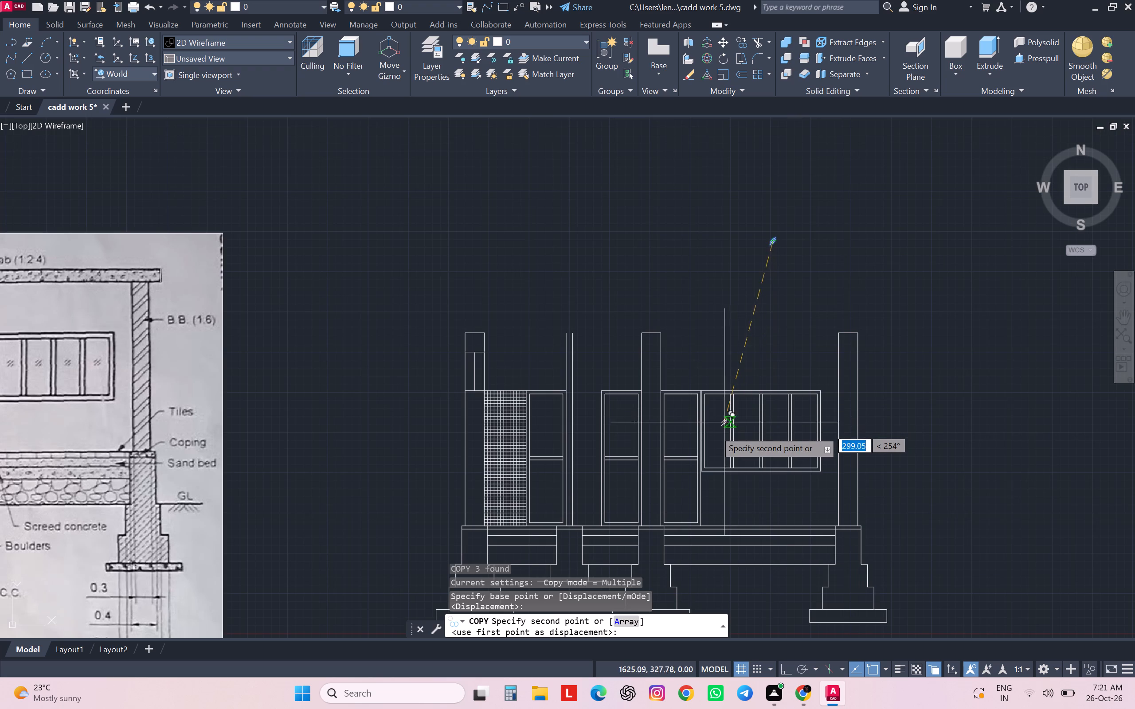
scroll(715, 431, up, 2)
click(720, 430)
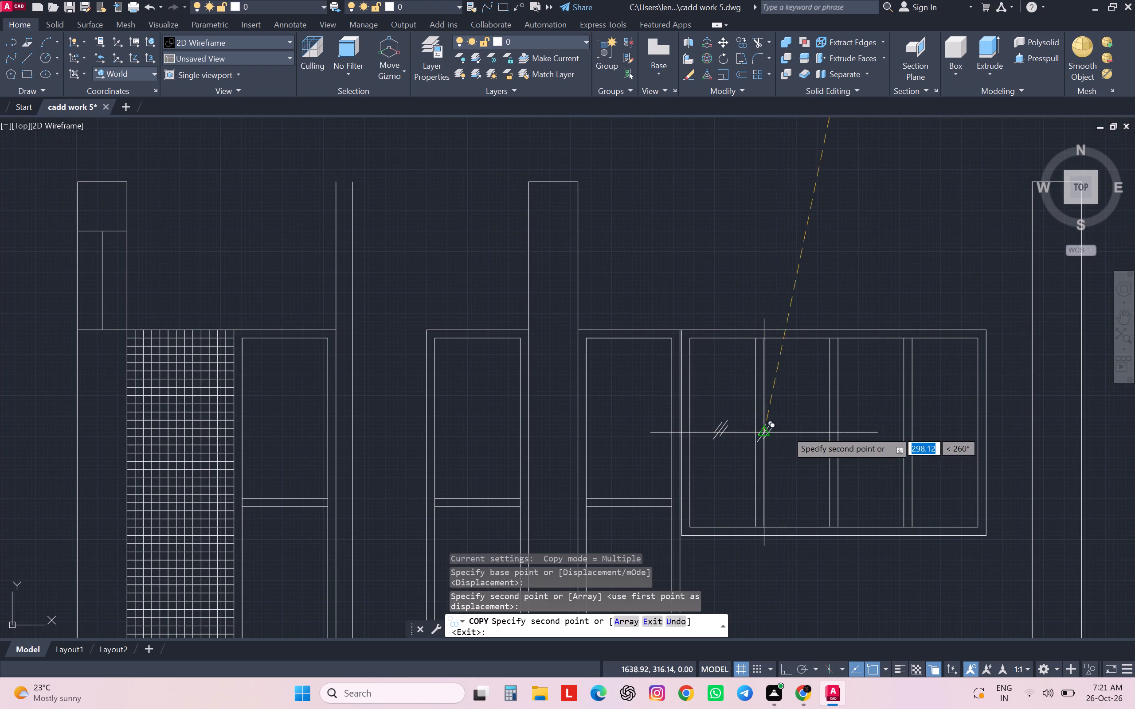
click(794, 430)
click(875, 428)
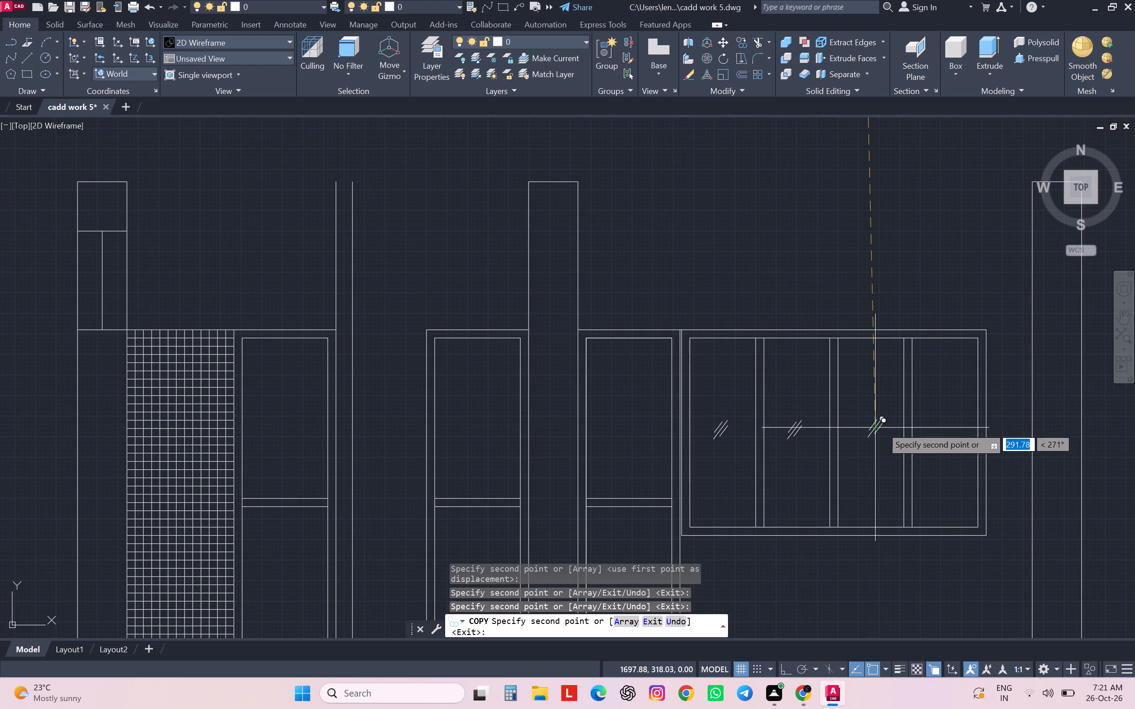
click(951, 422)
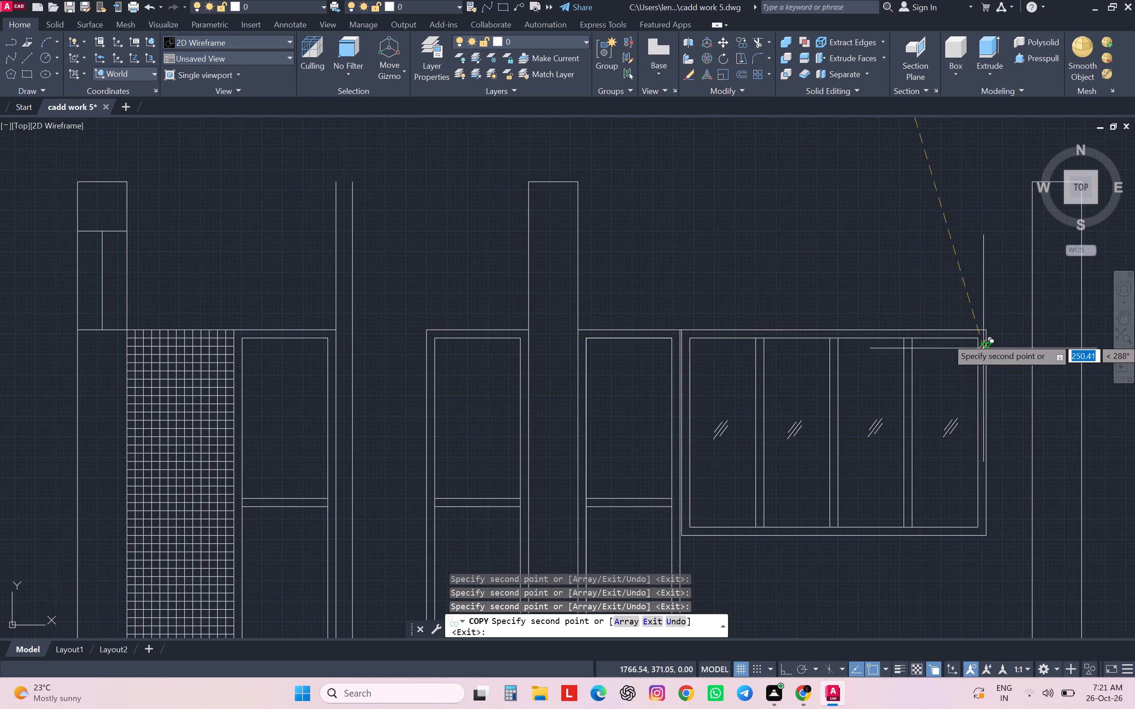
key(Escape)
key(Escape)
key(Escape)
Draw a horizontal line across the wall tops, from the left wall's outer top corner to the right wall's outer top corner.
scroll(984, 326, up, 1)
scroll(984, 326, down, 4)
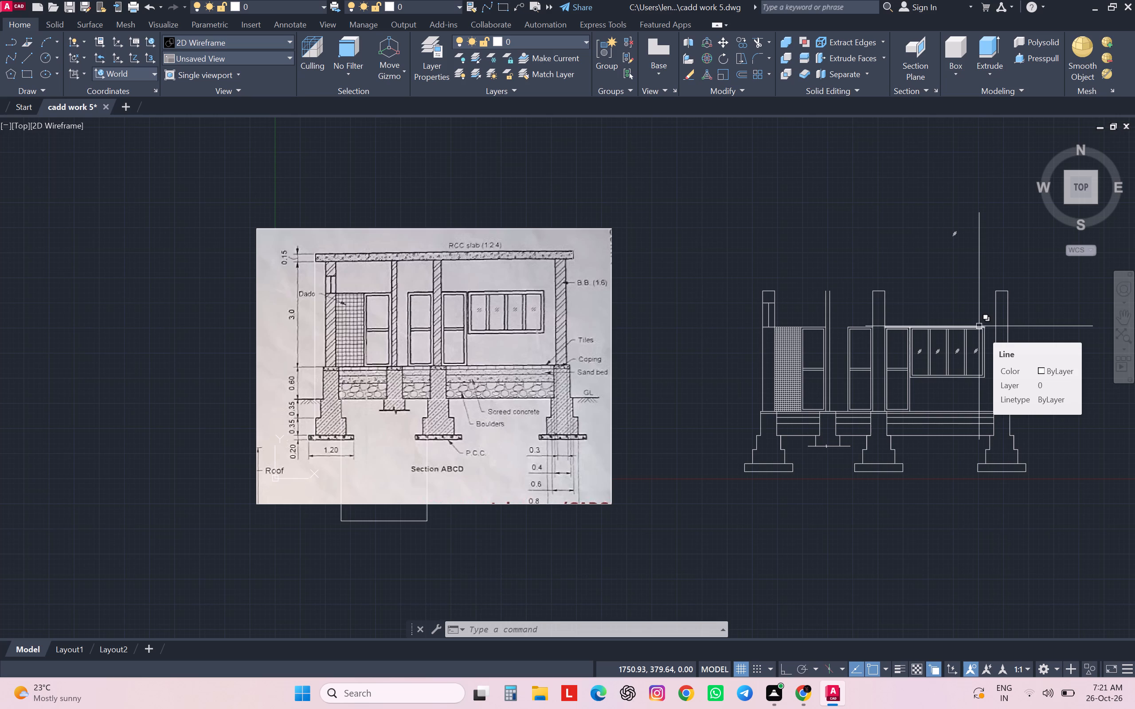
key(l)
key(Return)
scroll(959, 296, up, 3)
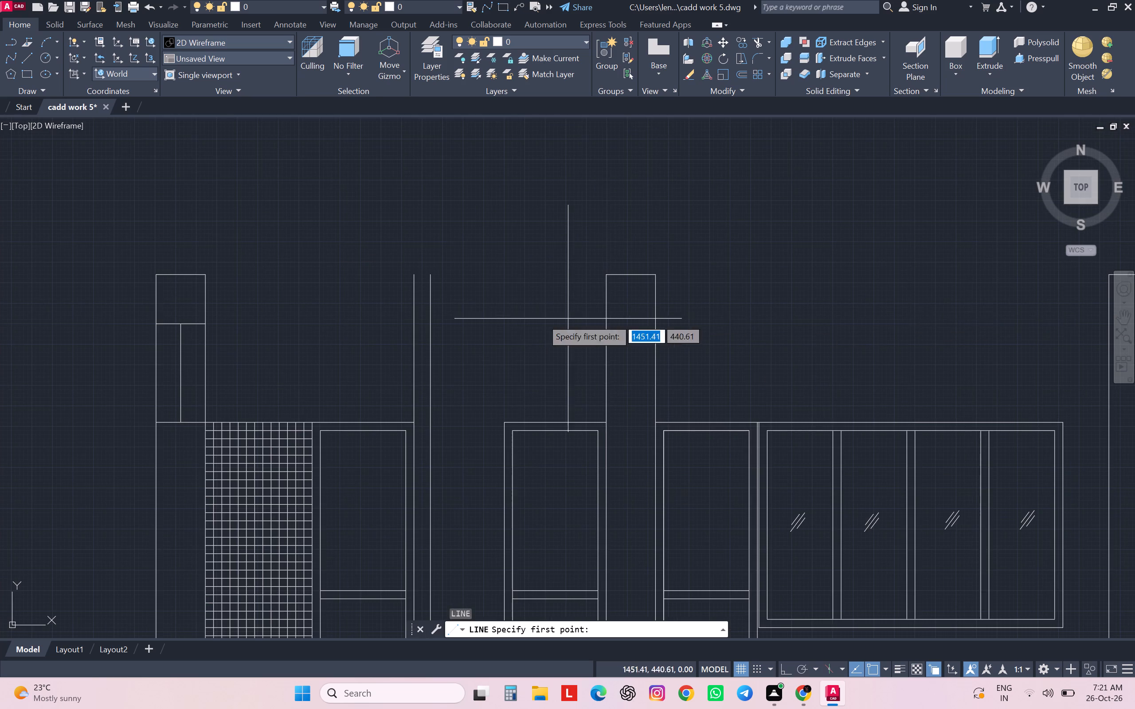
scroll(417, 287, down, 2)
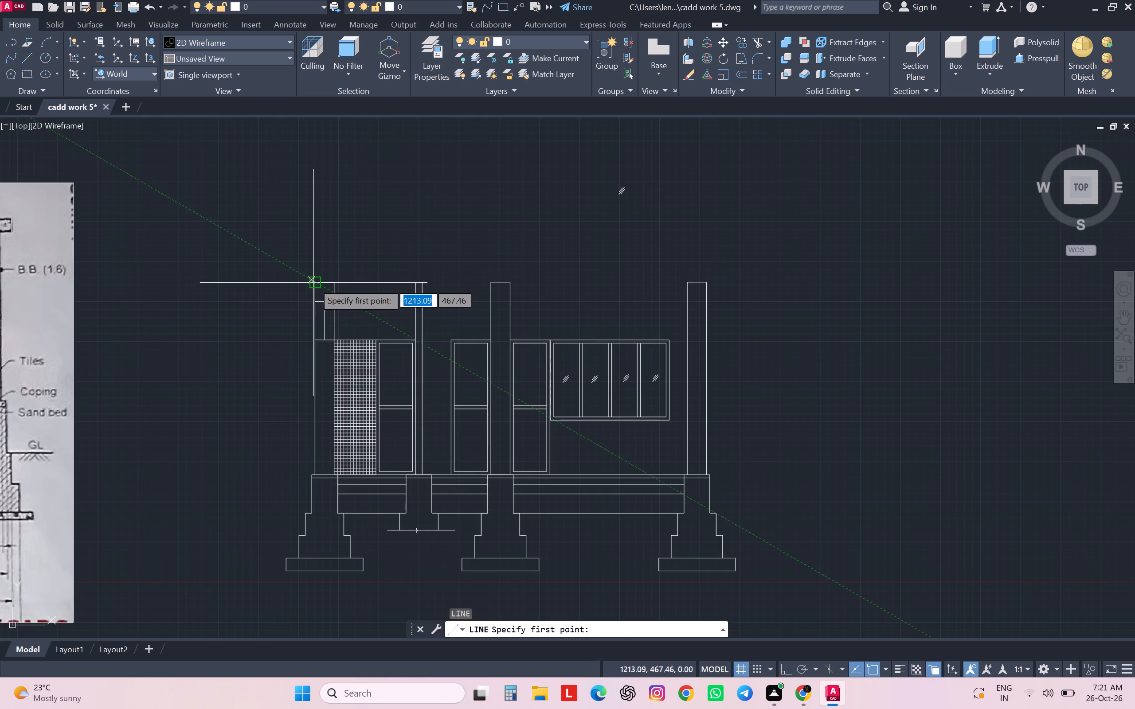
click(313, 283)
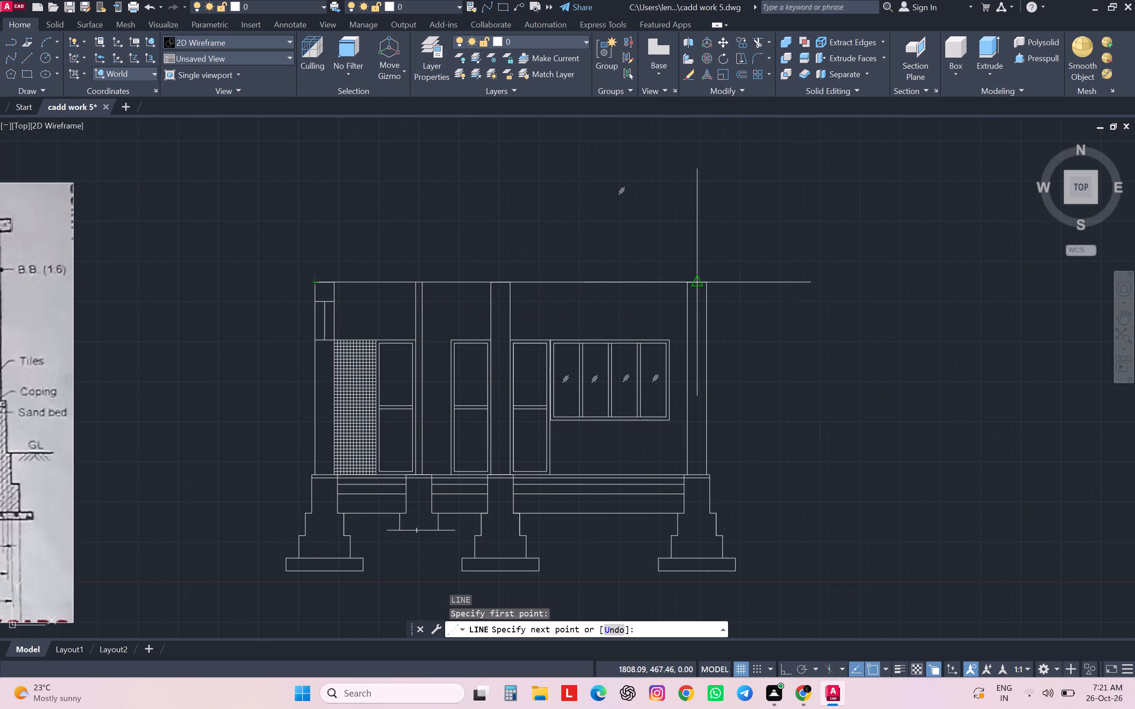
click(706, 282)
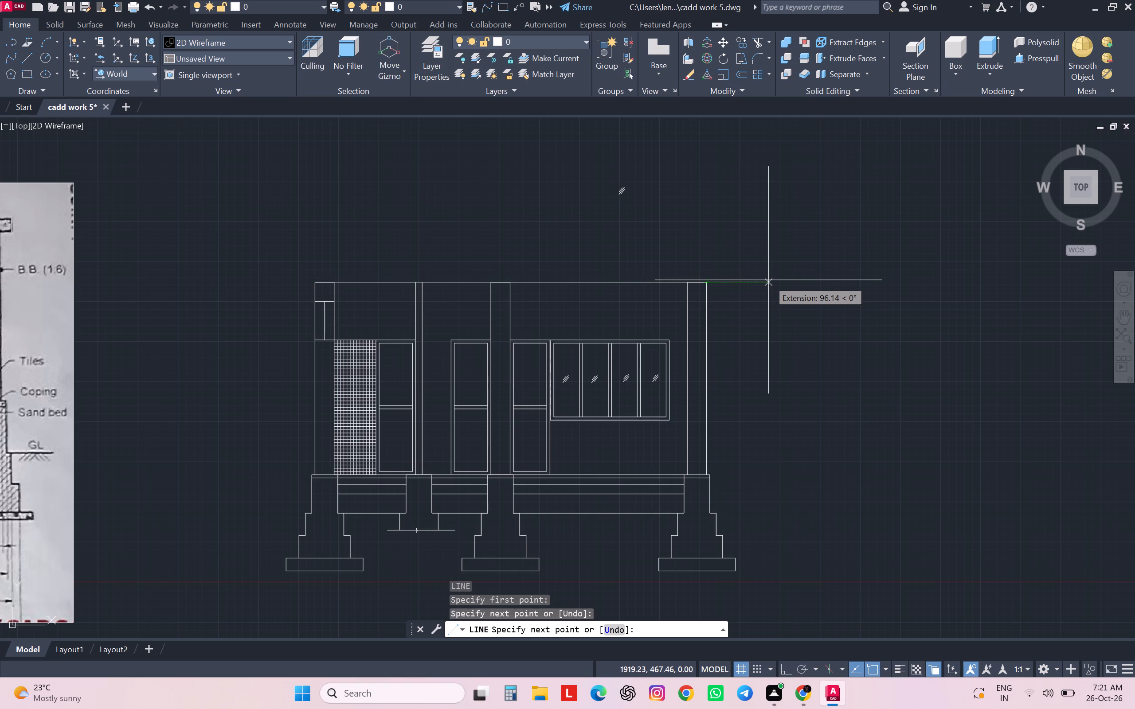
key(Page_Down)
key(Insert)
key(Return)
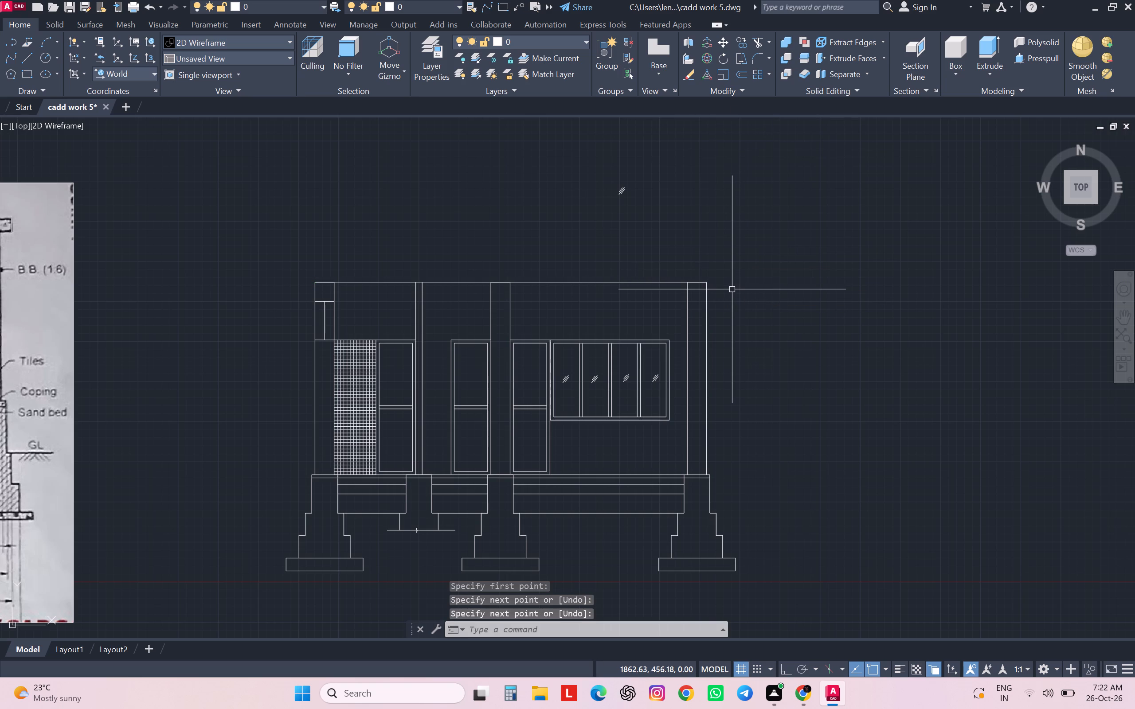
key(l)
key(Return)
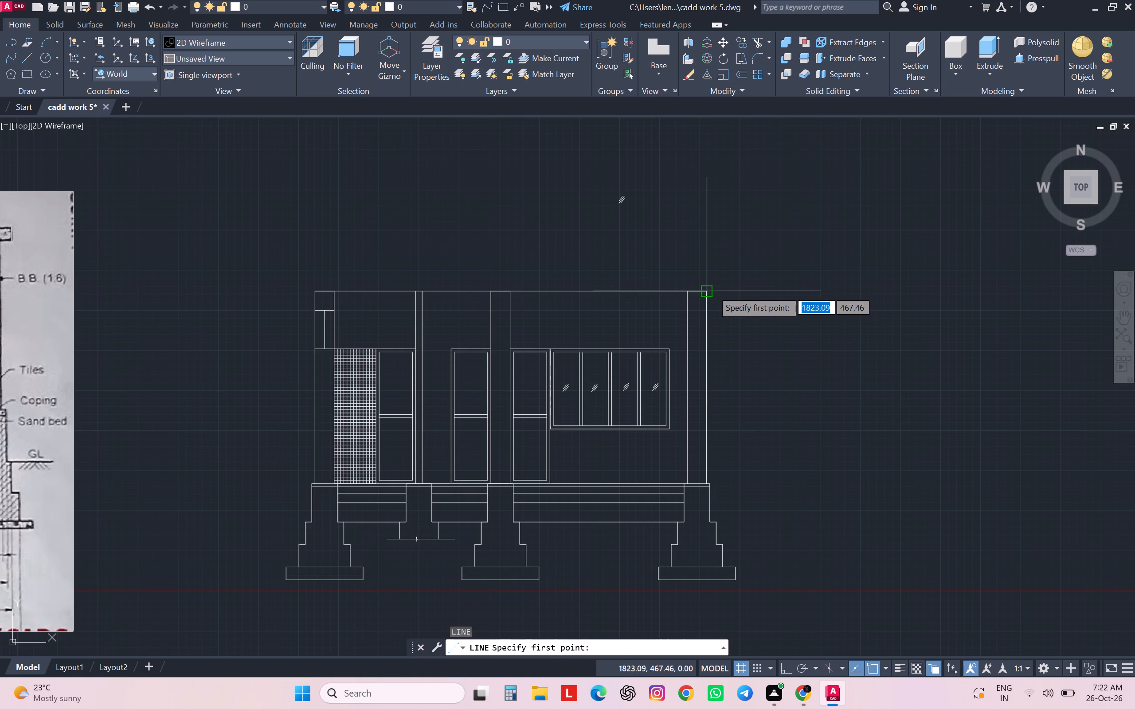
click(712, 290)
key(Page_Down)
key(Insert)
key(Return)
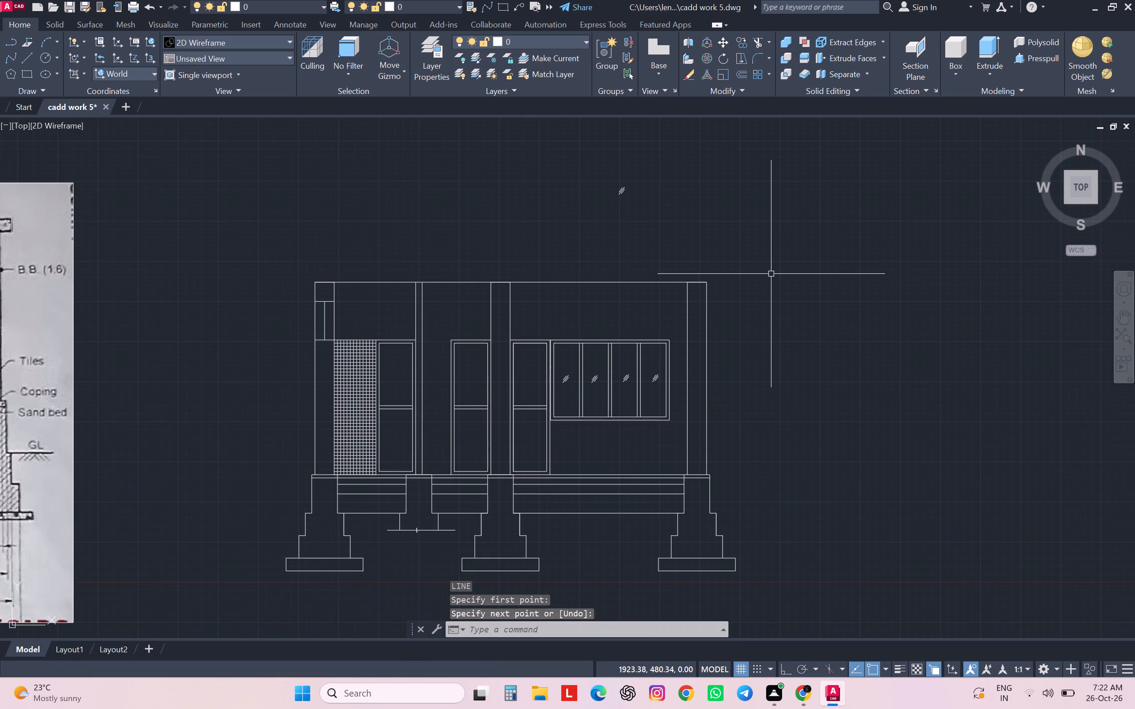
Draw the roof slab's right end: 30 outward from the right wall's top corner, 20 up, and a top line running past the left wall.
key(l)
key(Return)
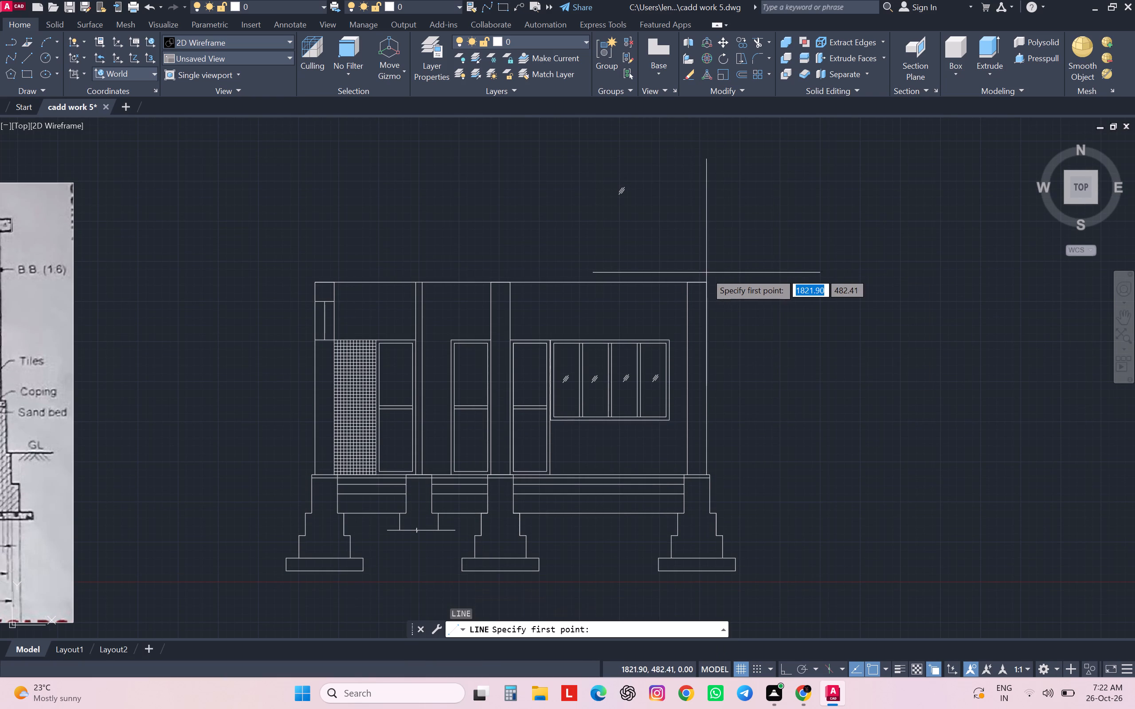
click(707, 280)
text(30)
key(Return)
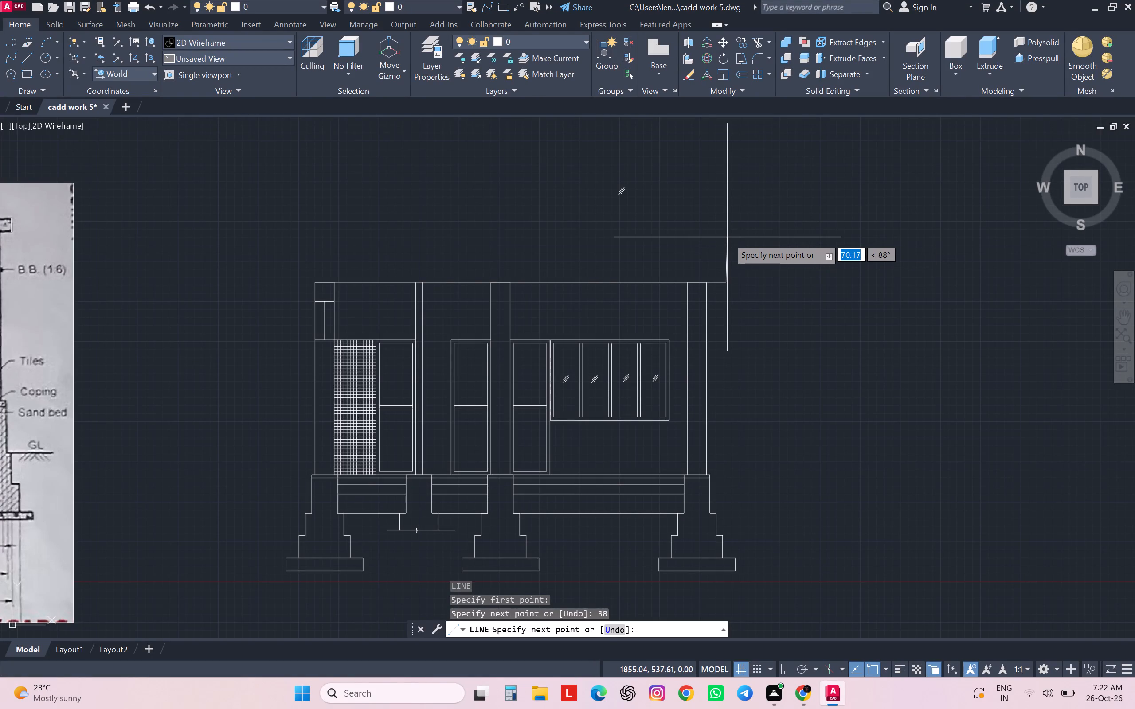
scroll(727, 237, down, 2)
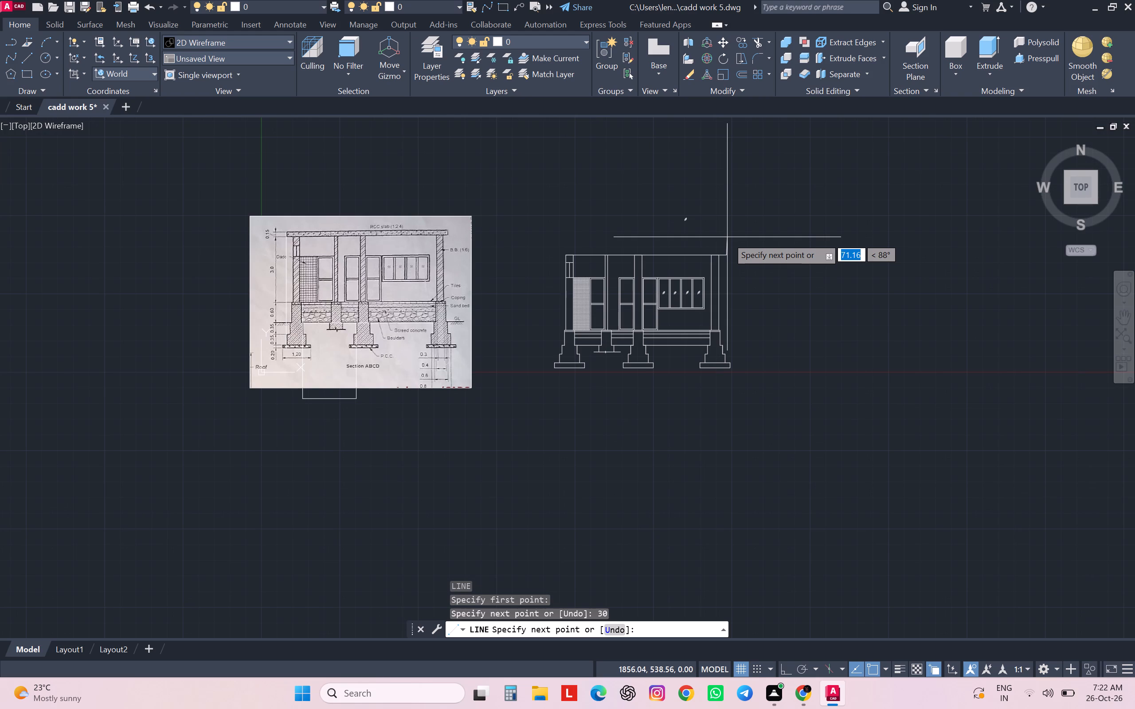
text(20)
key(Return)
scroll(561, 265, up, 2)
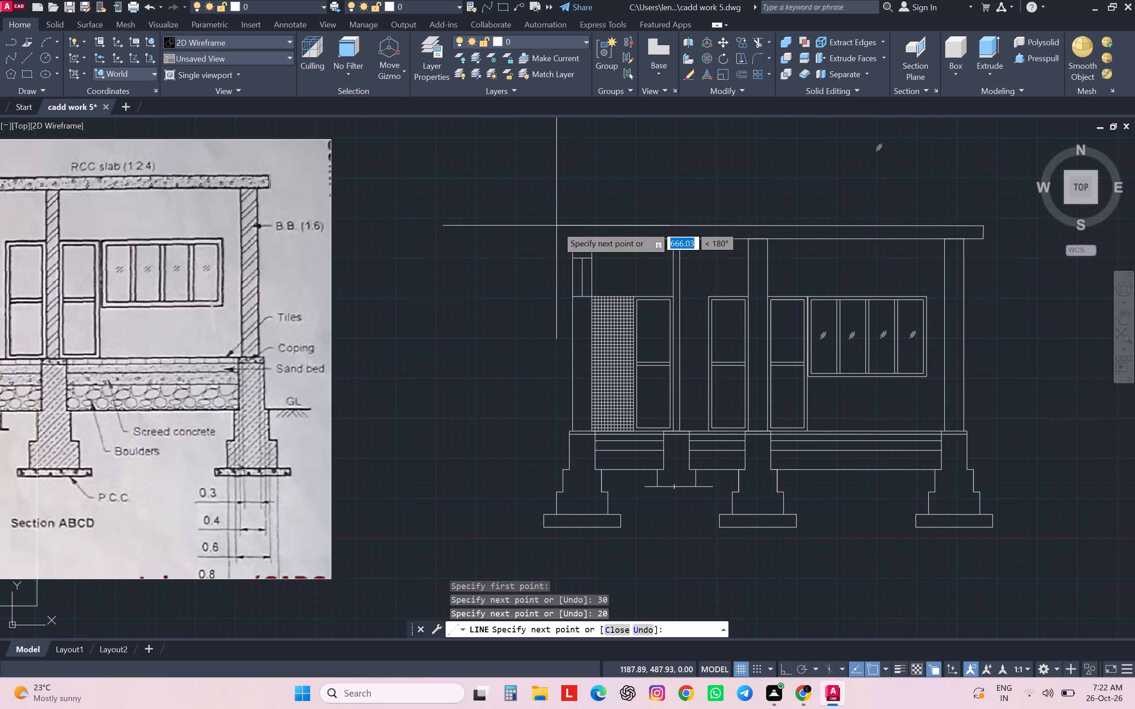
key(F8)
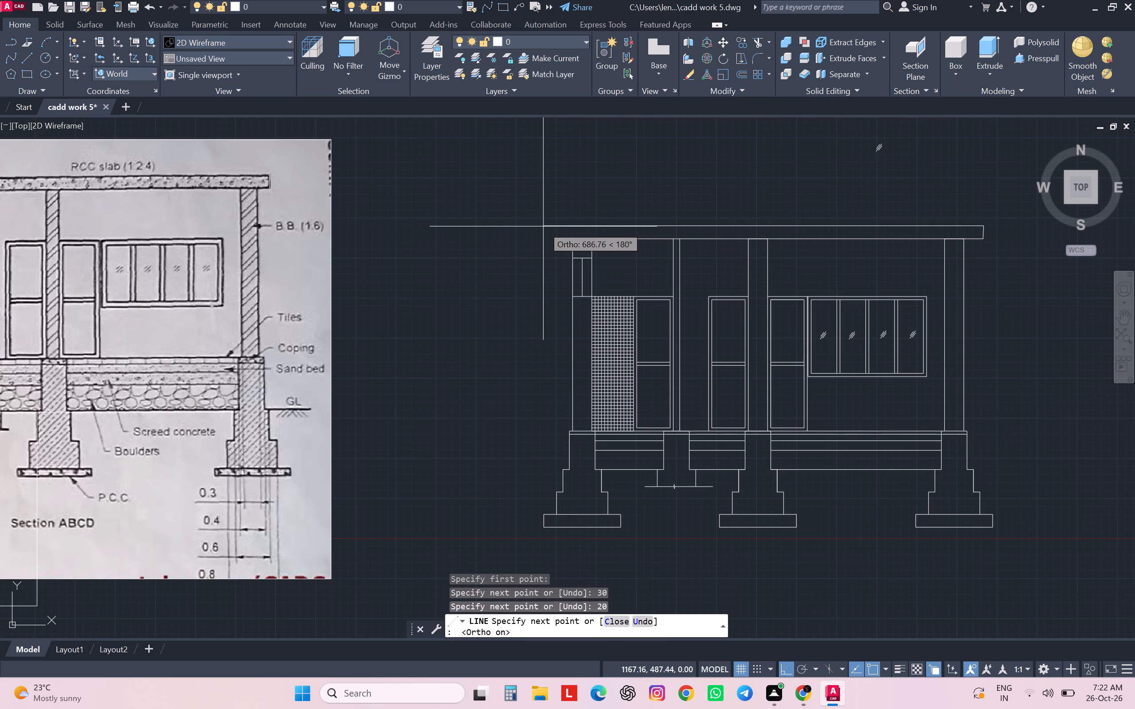
click(543, 226)
key(Escape)
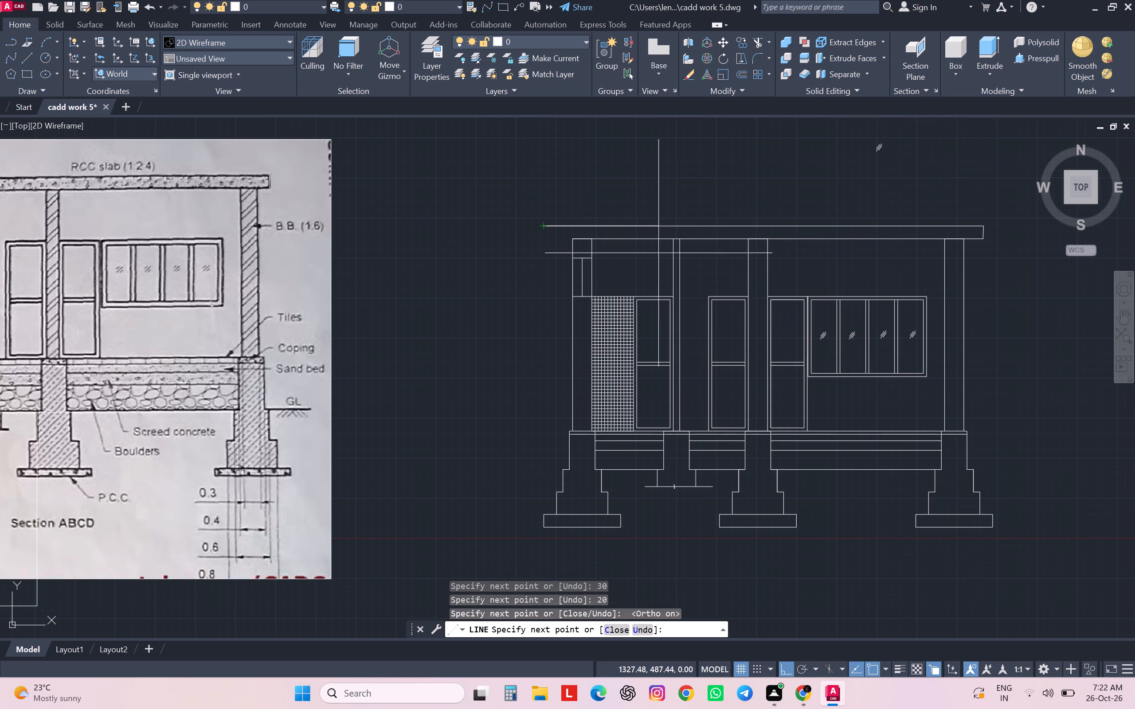
key(Escape)
key(Escape)
key(Escape)
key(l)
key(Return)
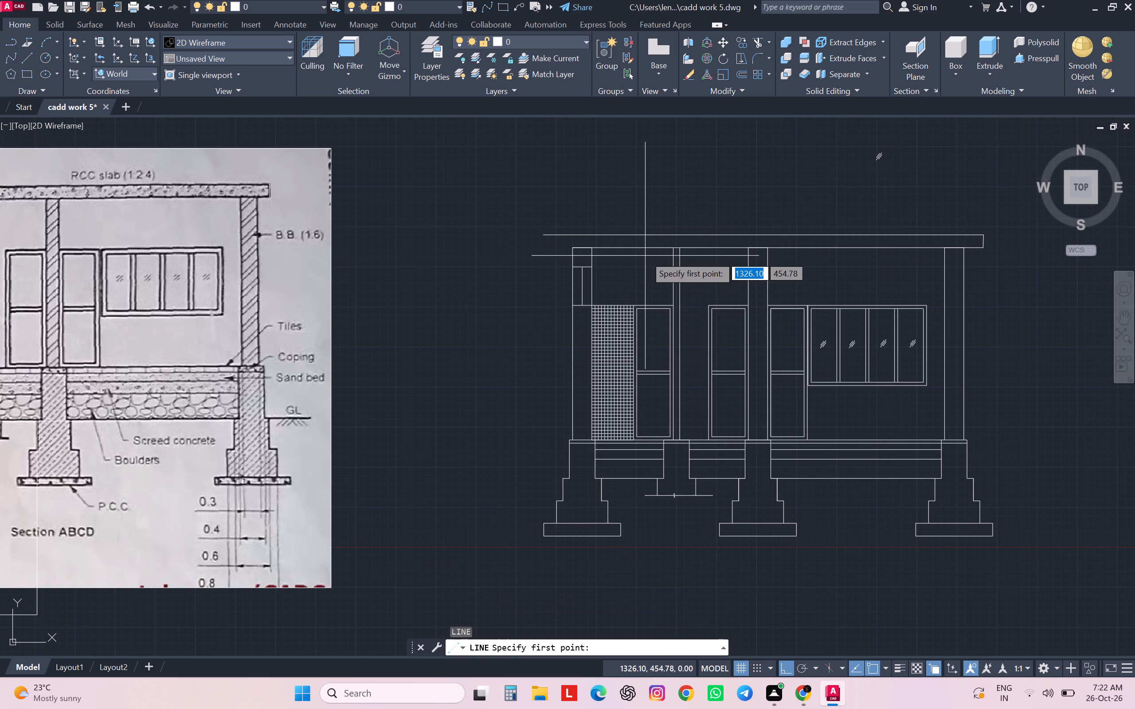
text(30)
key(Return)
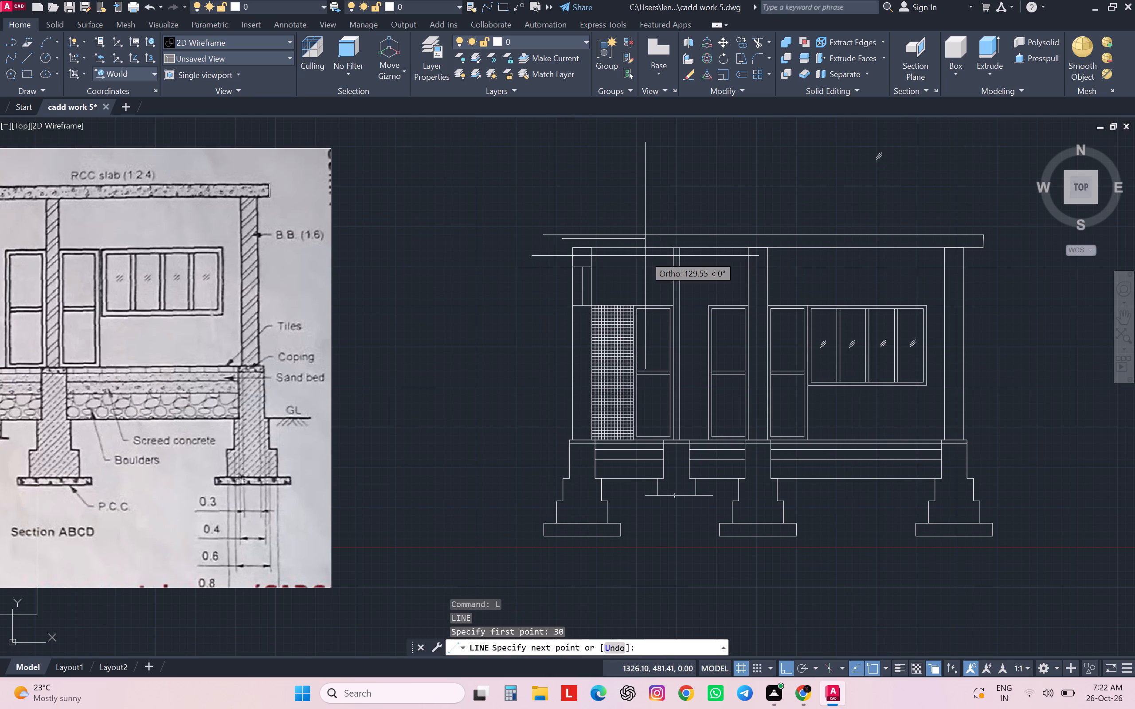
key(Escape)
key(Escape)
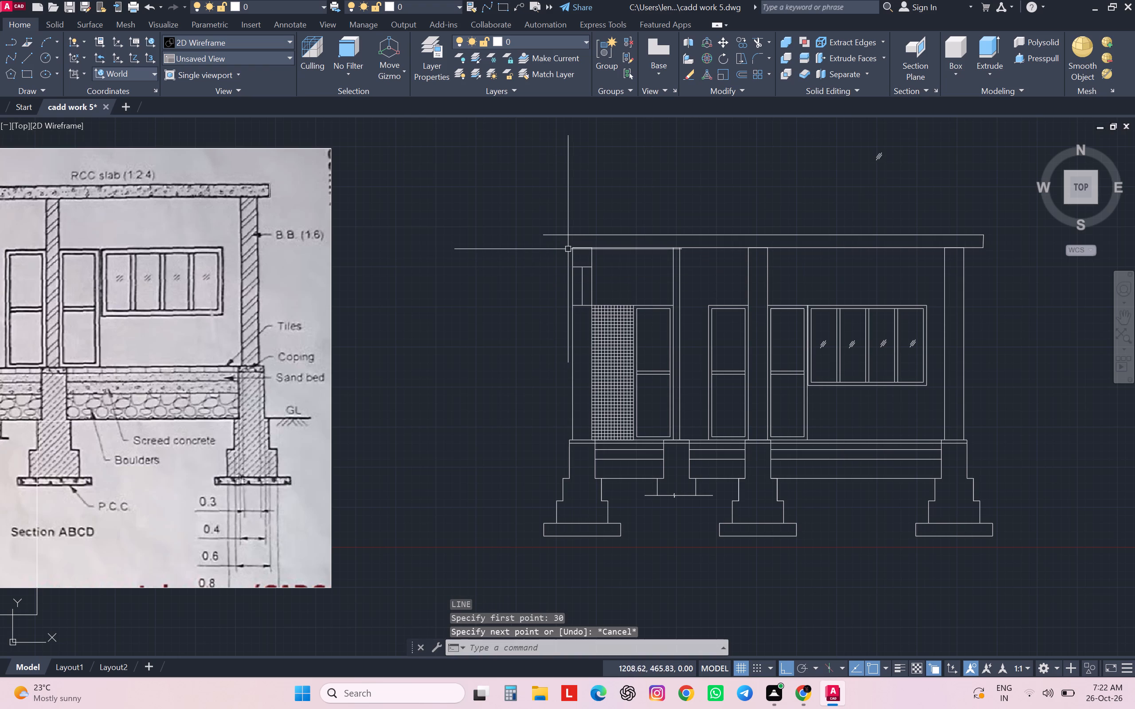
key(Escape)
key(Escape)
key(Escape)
Draw the slab's left overhang 30 outward from the left wall's outer top corner, with a vertical end line crossing the slab's top line.
key(l)
key(Return)
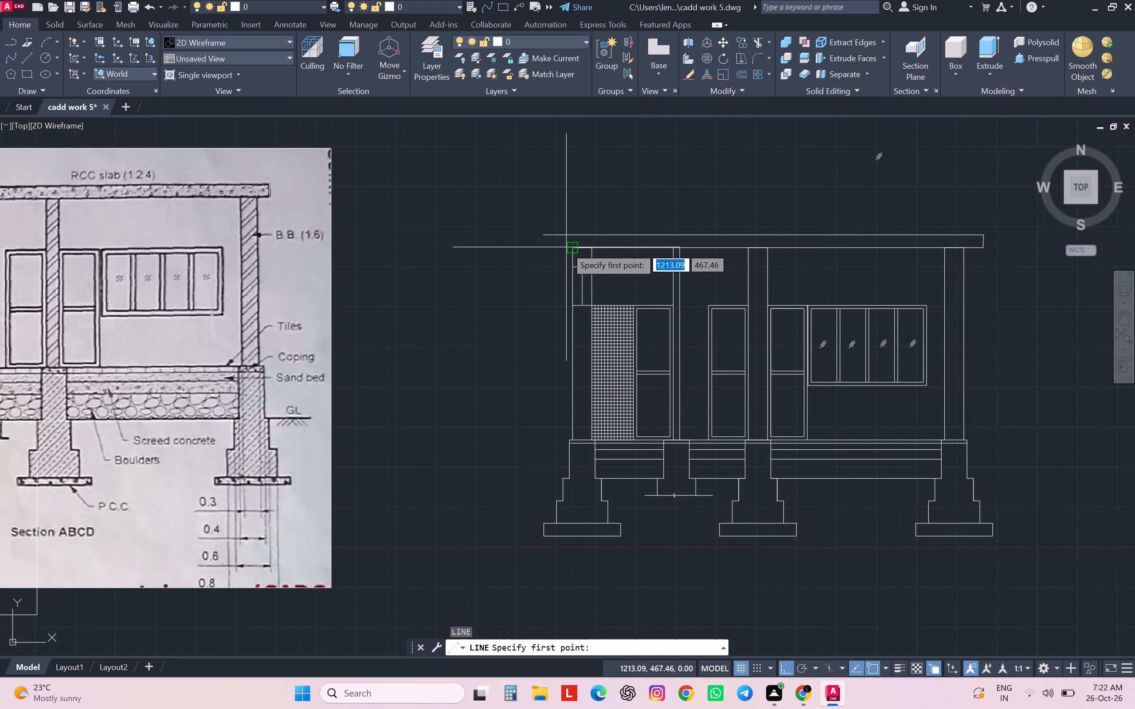
text(30)
key(Return)
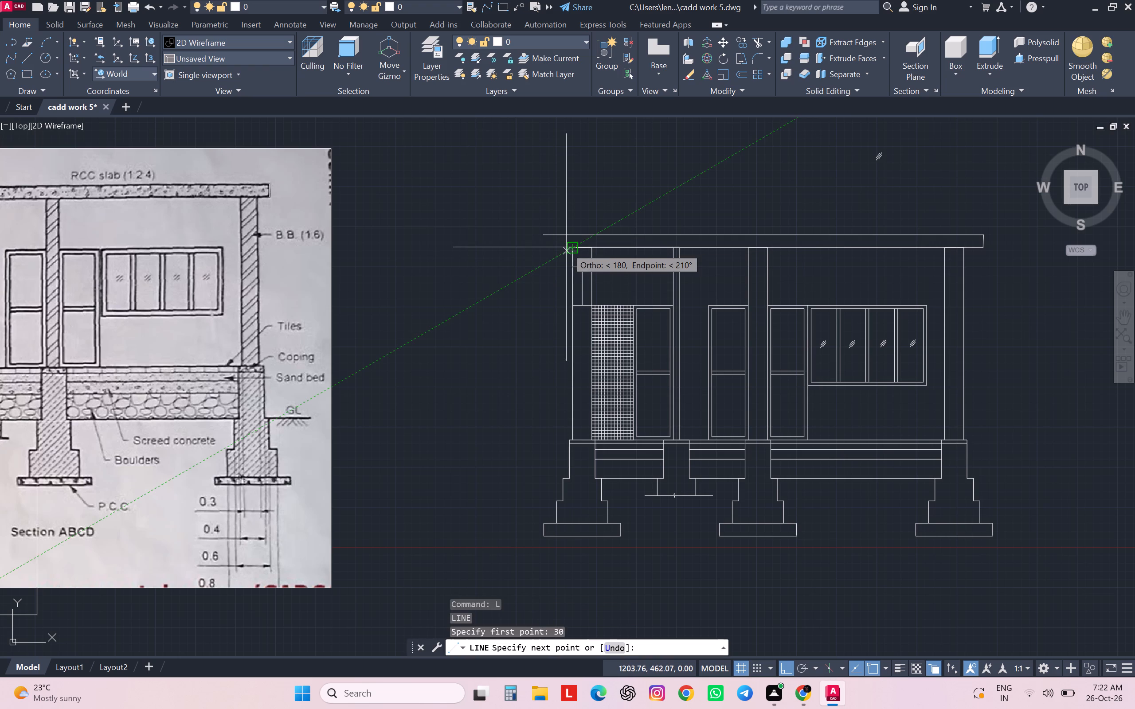
scroll(566, 247, up, 3)
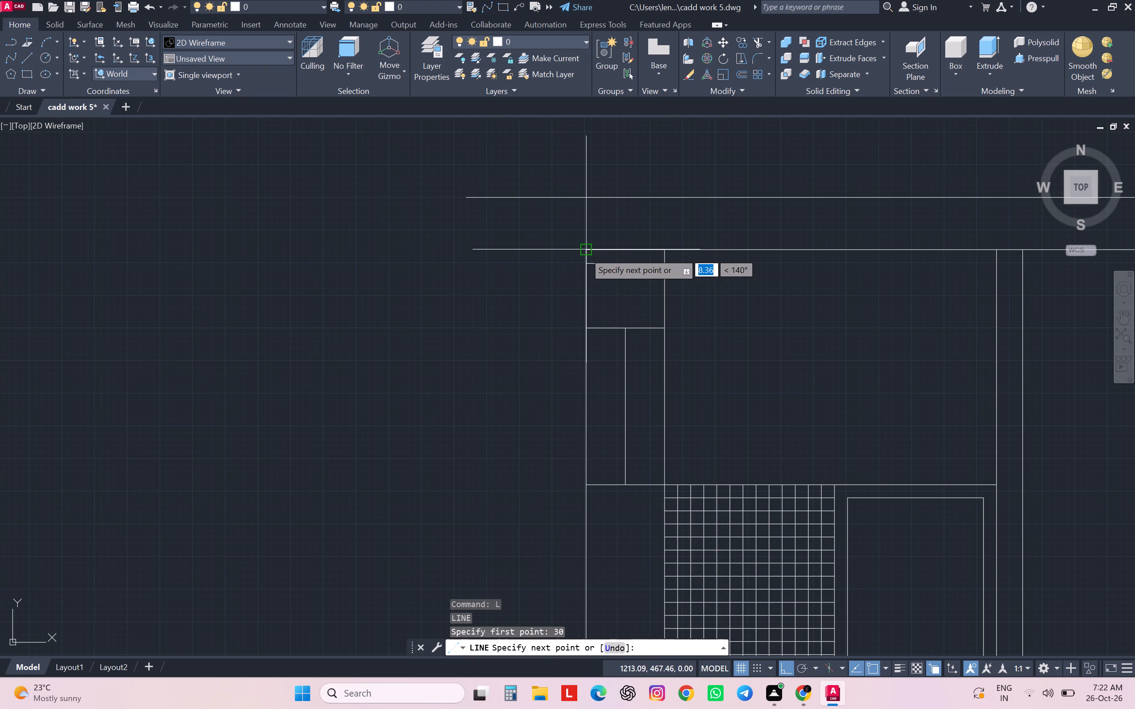
click(584, 252)
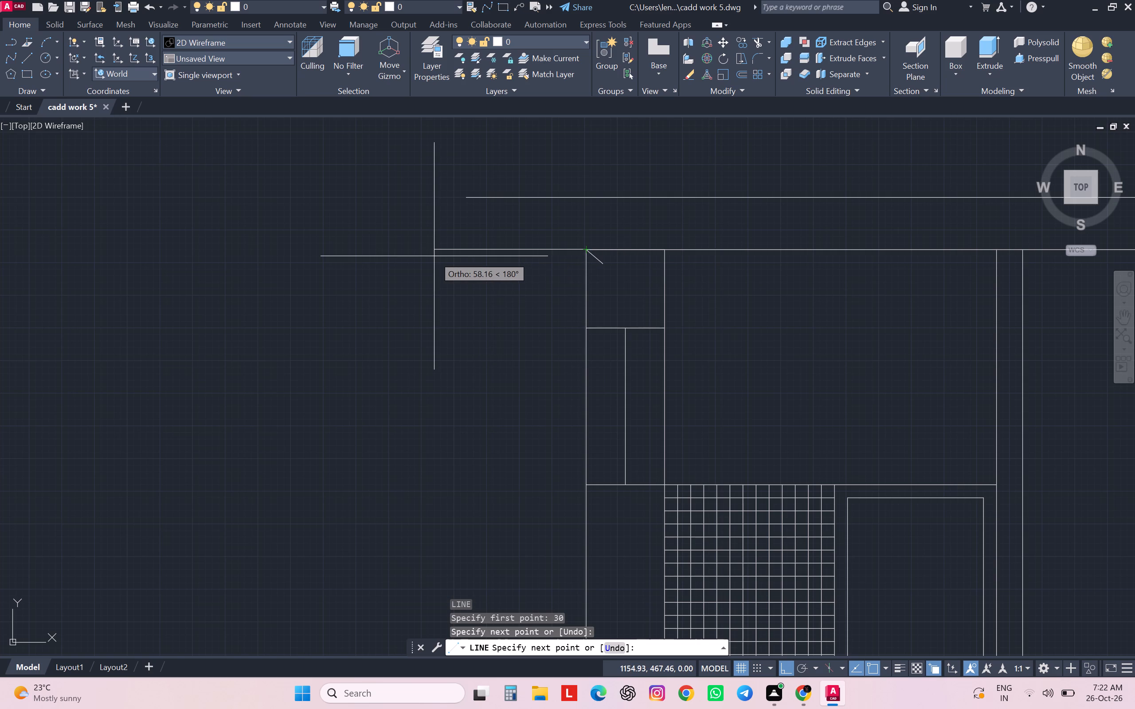
text(30)
key(Return)
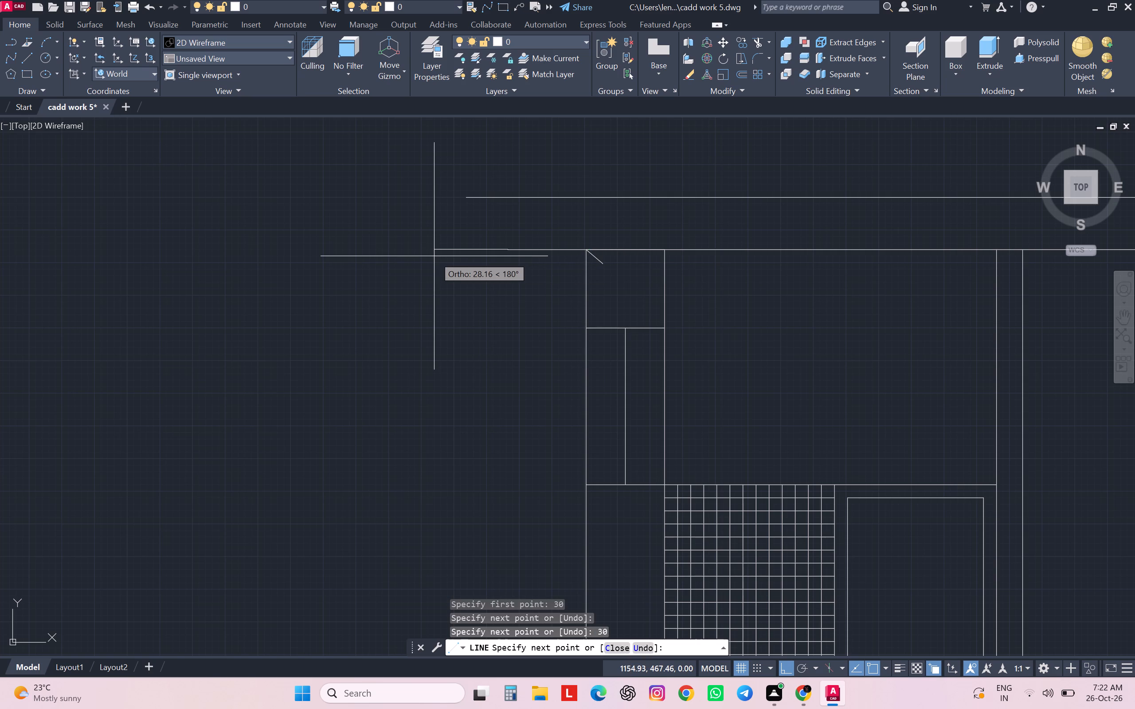
click(481, 170)
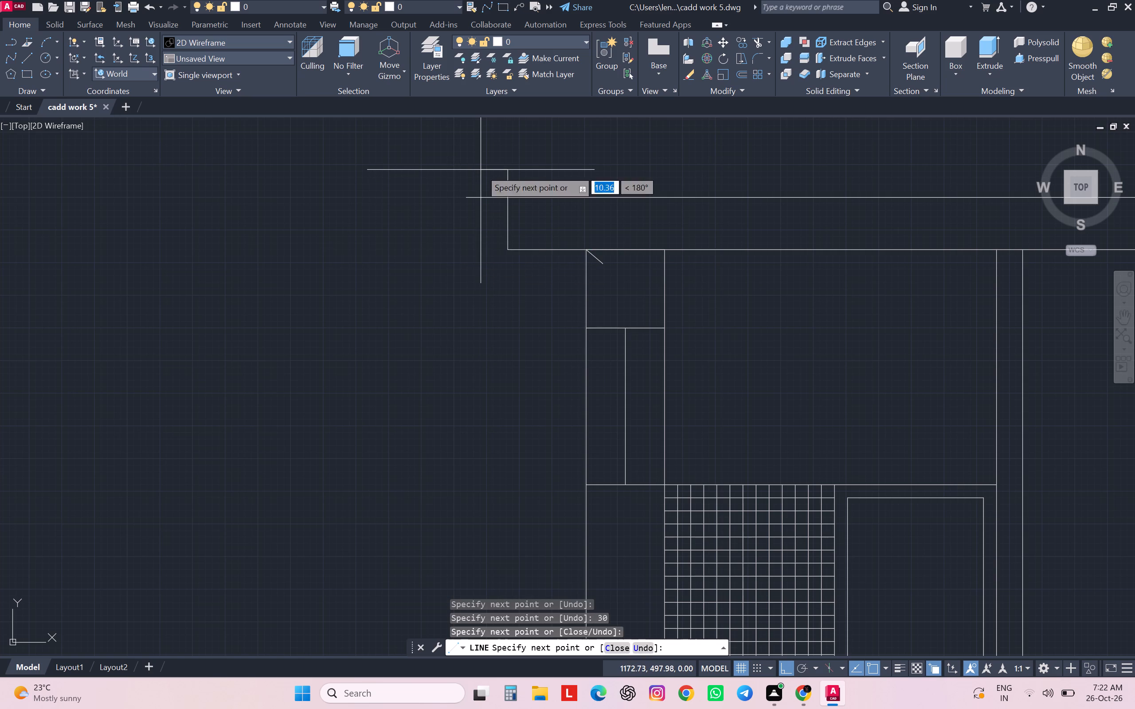
key(Escape)
key(Escape)
key(Escape)
key(Escape)
key(Escape)
Trim the overshooting lines at the slab's upper left corner and remove the stray slanted segment at the left wall's top corner.
text(tr)
key(Return)
click(517, 165)
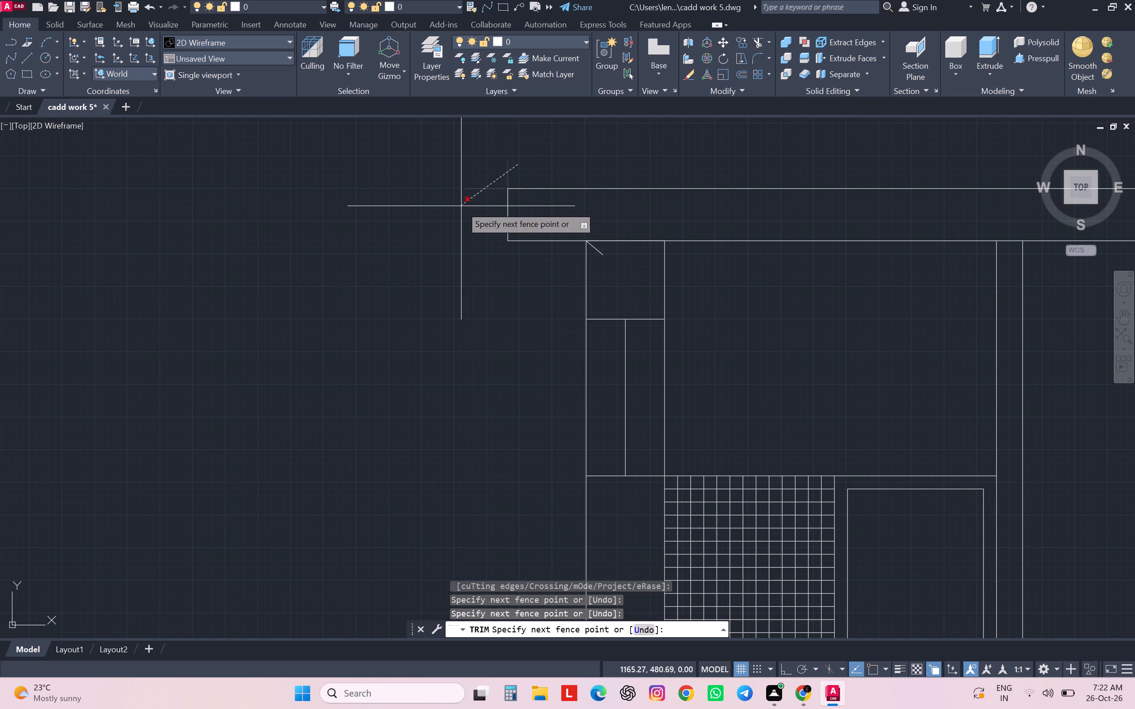
click(461, 206)
click(596, 246)
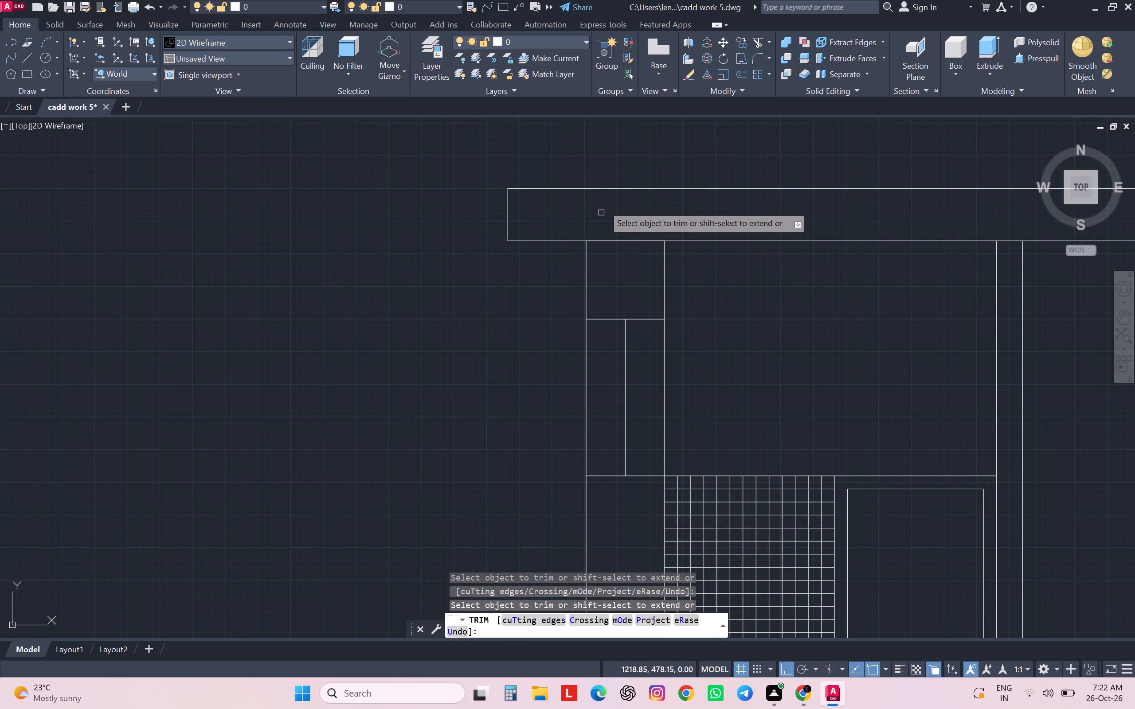
scroll(603, 205, down, 2)
key(Escape)
key(Escape)
key(Escape)
key(Escape)
scroll(725, 289, down, 3)
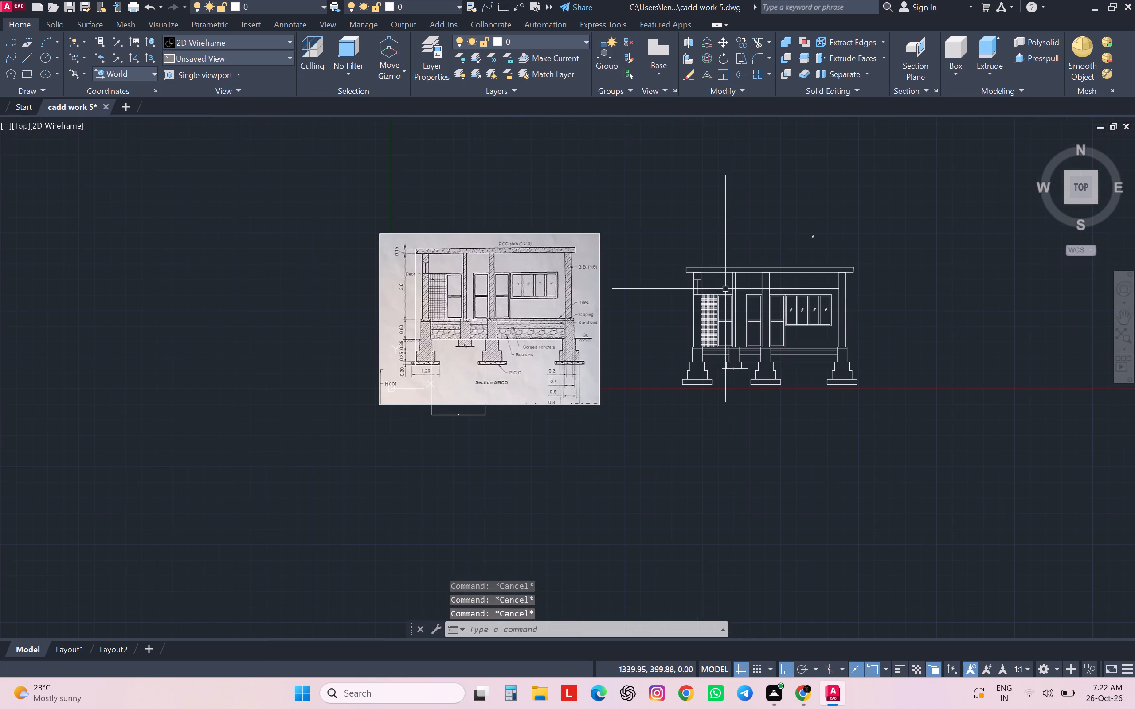
Erase the short bottom line segments under the roof slab's overhangs at both the left and right ends.
scroll(638, 303, up, 1)
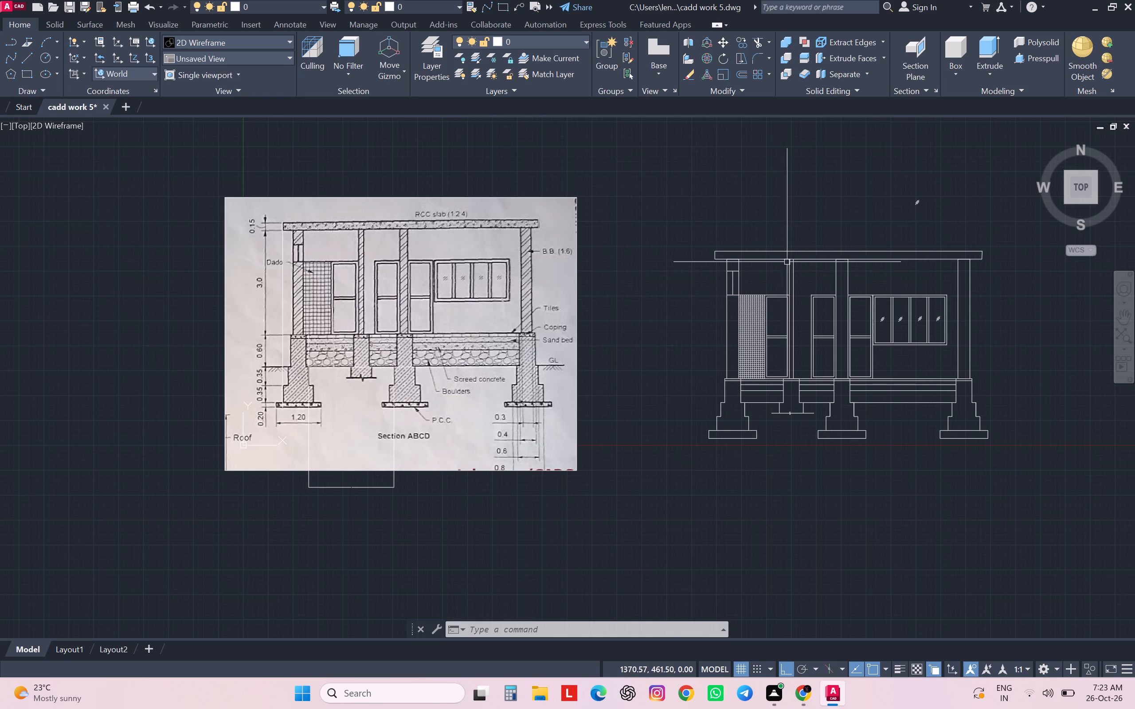
scroll(796, 260, up, 1)
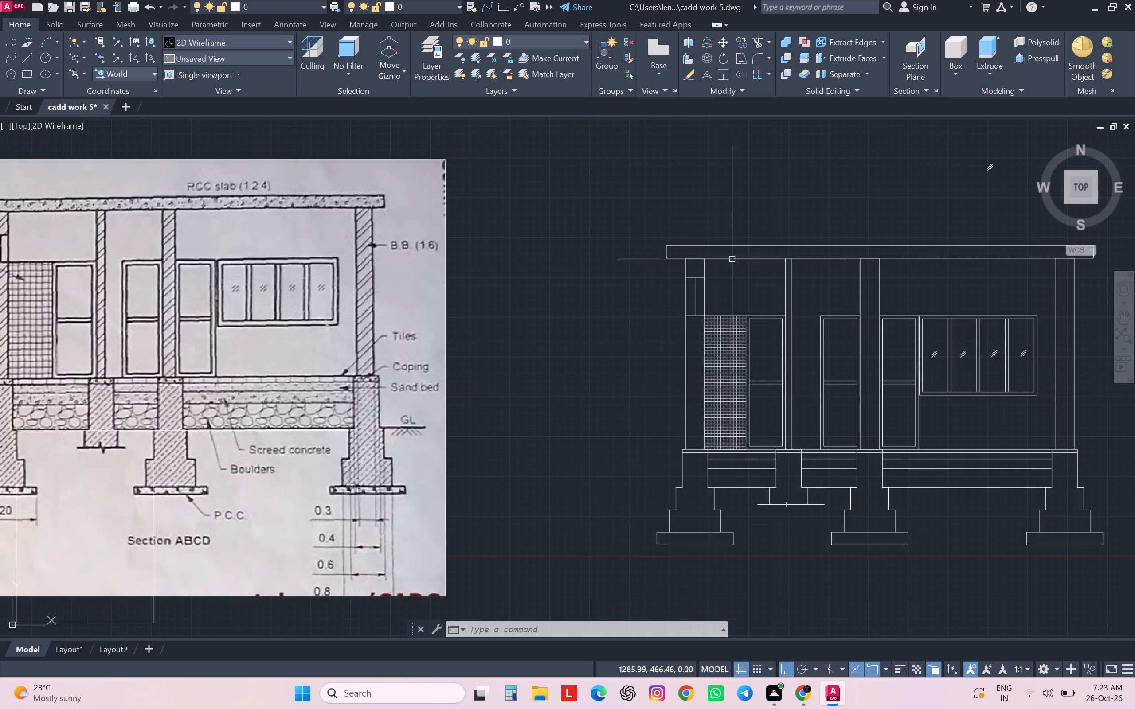
scroll(700, 258, up, 2)
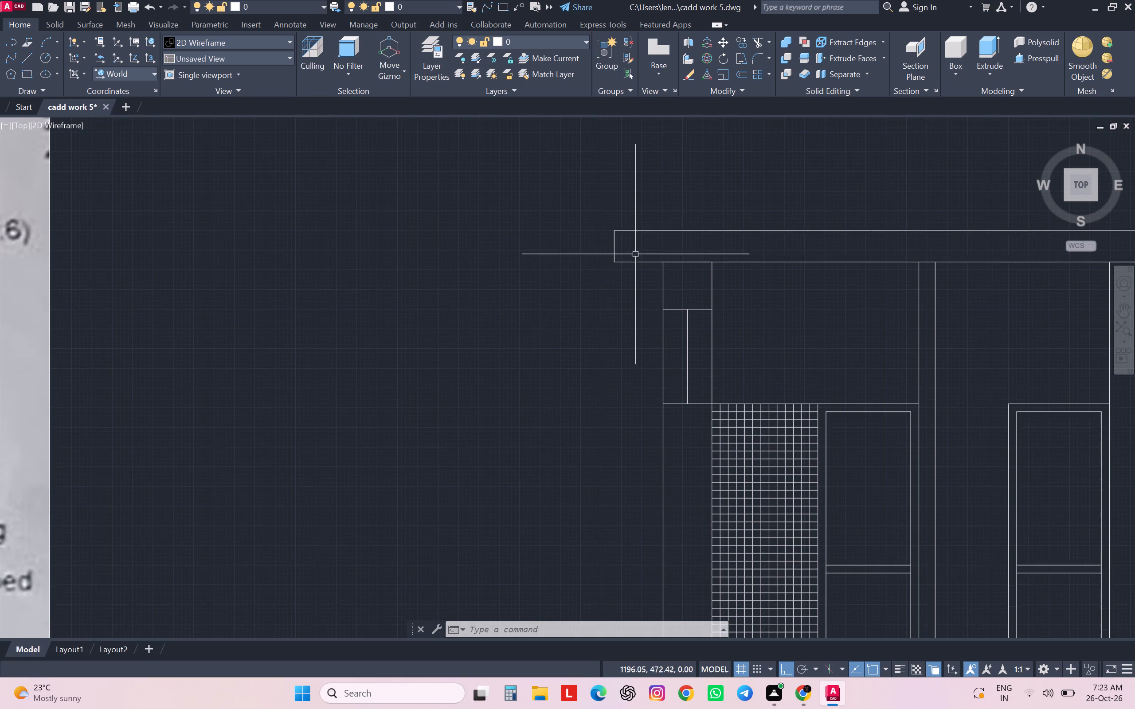
click(635, 259)
key(Delete)
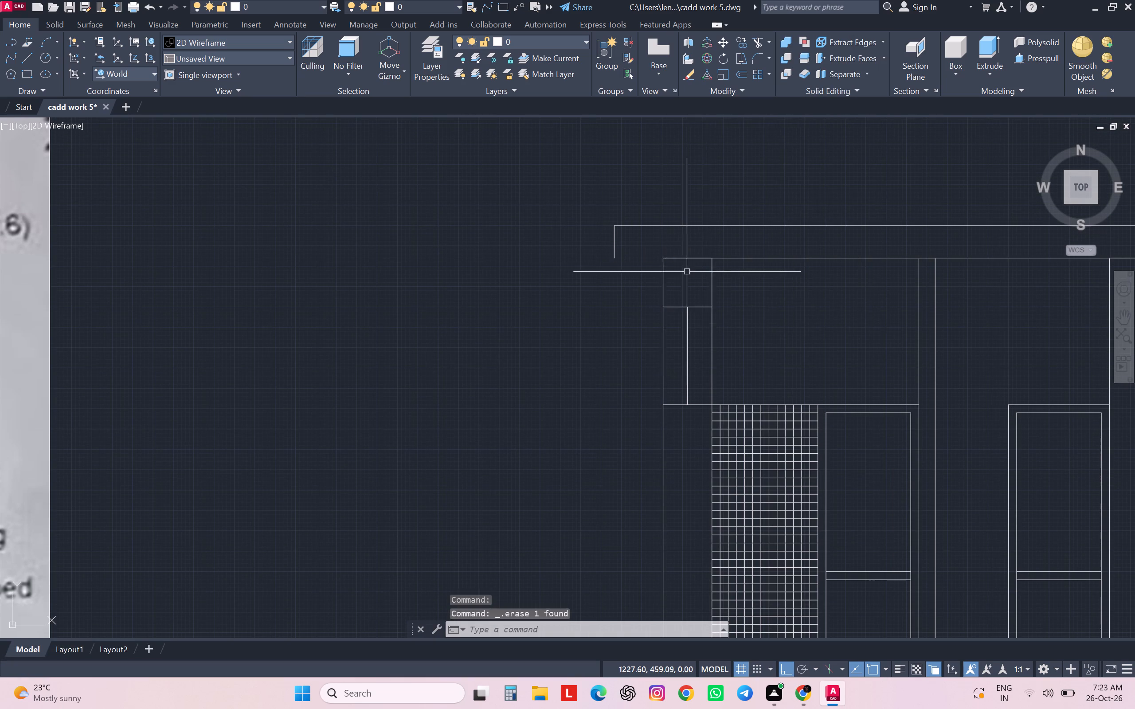
scroll(687, 272, down, 2)
scroll(830, 272, down, 1)
middle_drag(887, 272, 802, 291)
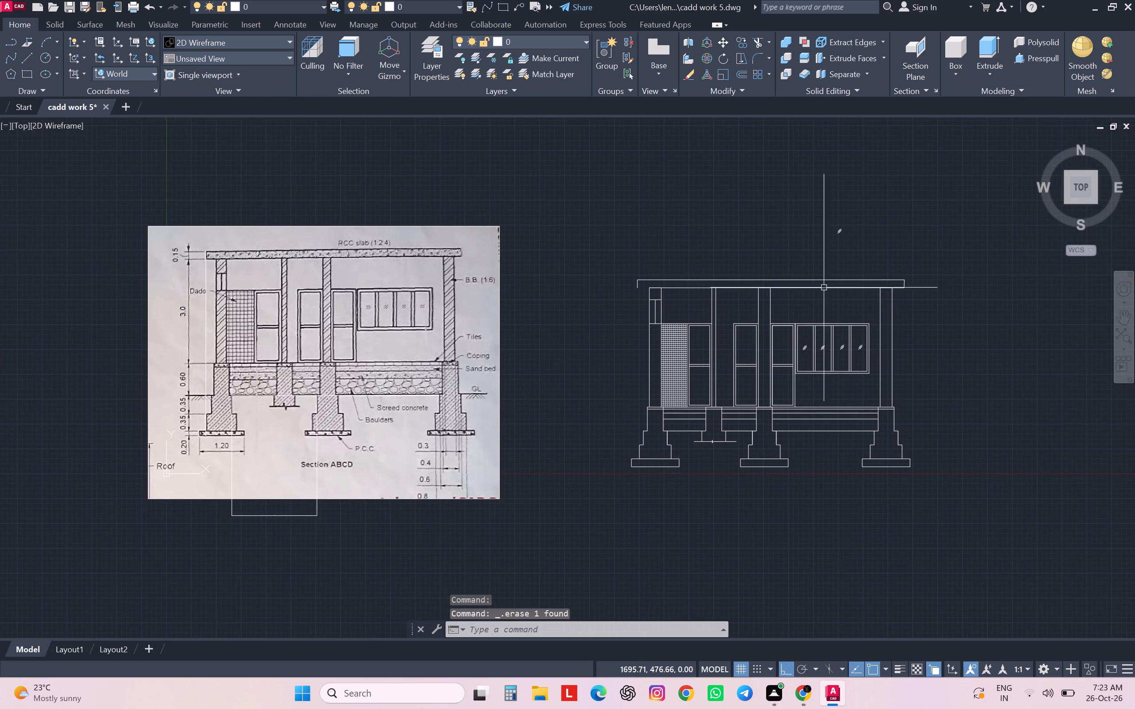
scroll(893, 280, up, 3)
click(915, 307)
key(Delete)
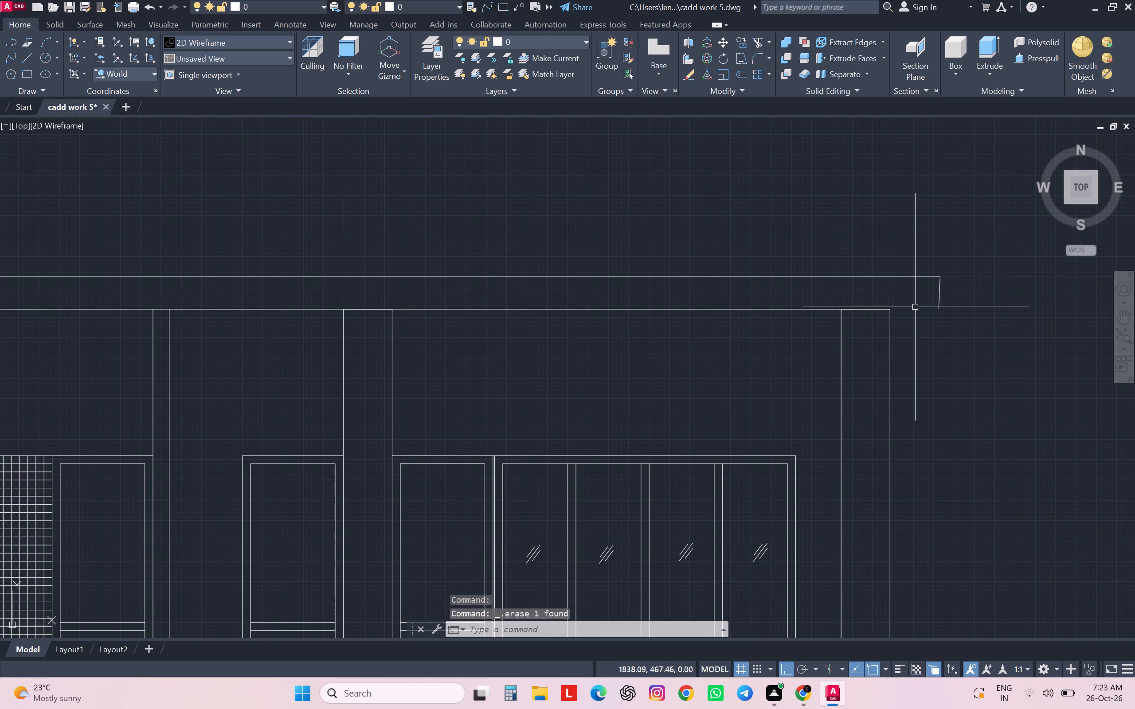
key(Escape)
key(Escape)
key(Escape)
key(Escape)
key(Escape)
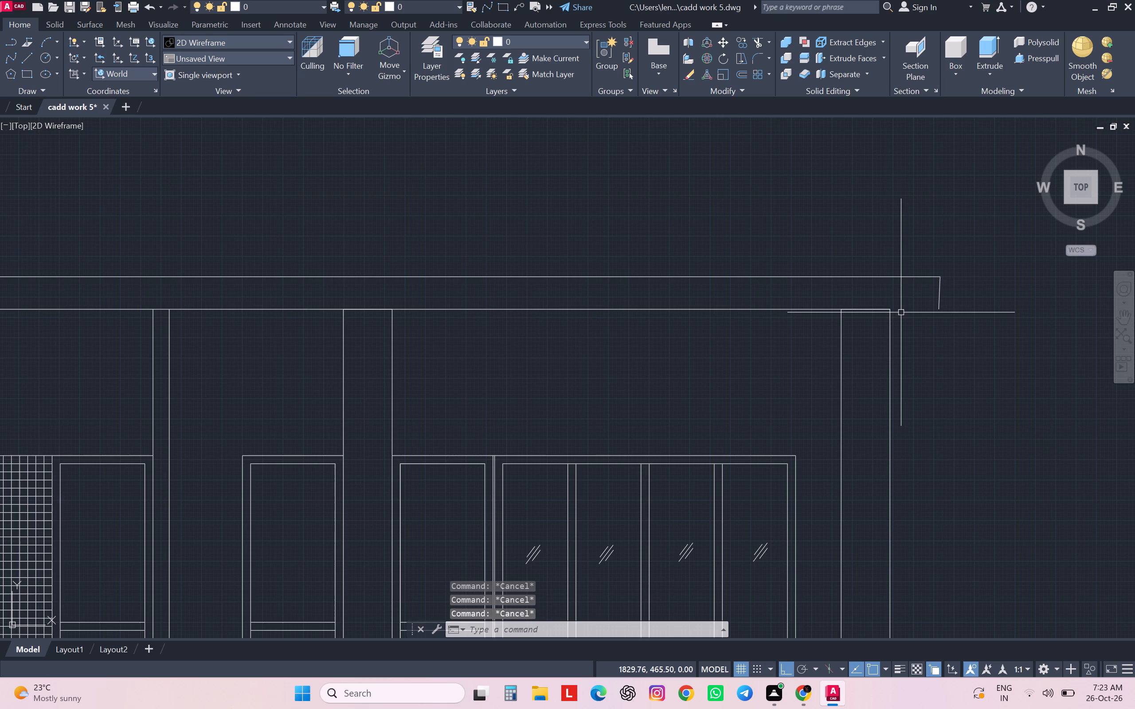
Extend the wall-top line to the roof slab's right and left end lines.
text(ex)
key(Return)
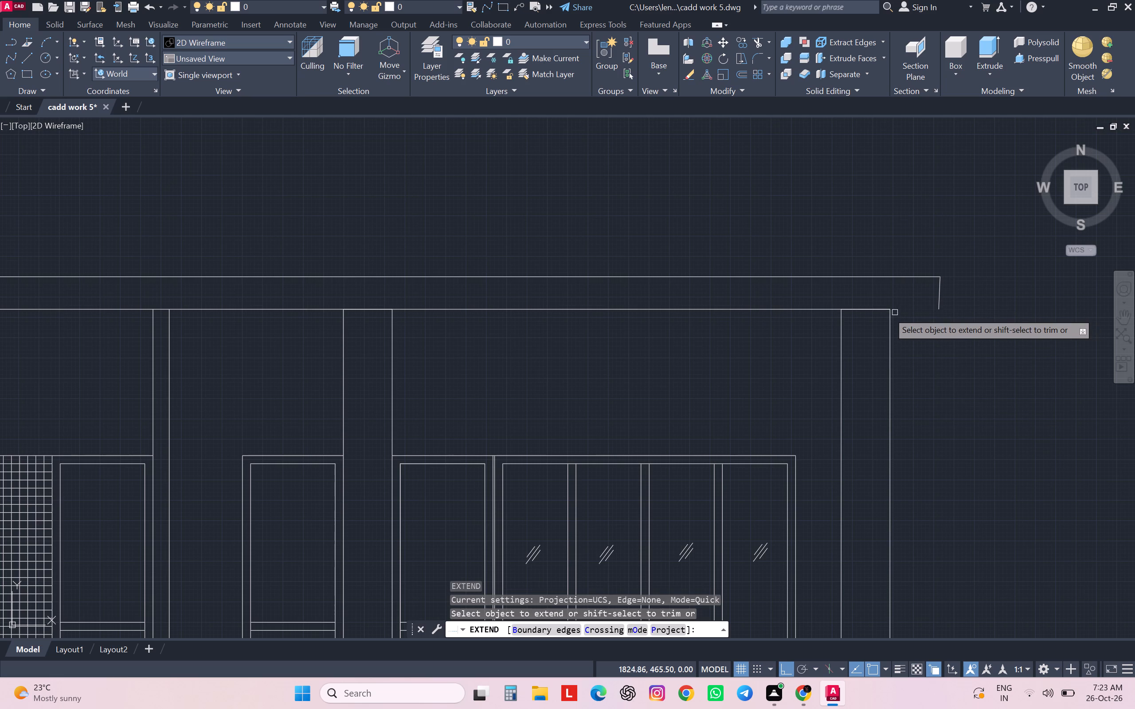
click(881, 310)
scroll(744, 312, down, 1)
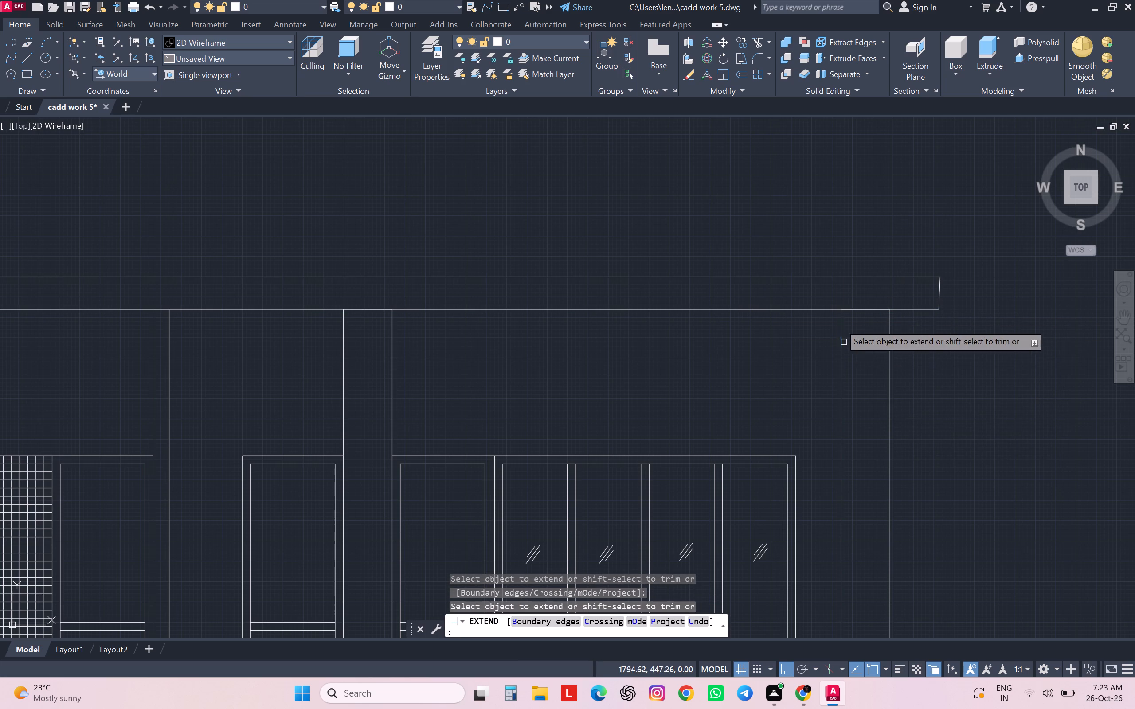
scroll(796, 314, down, 4)
scroll(549, 309, up, 2)
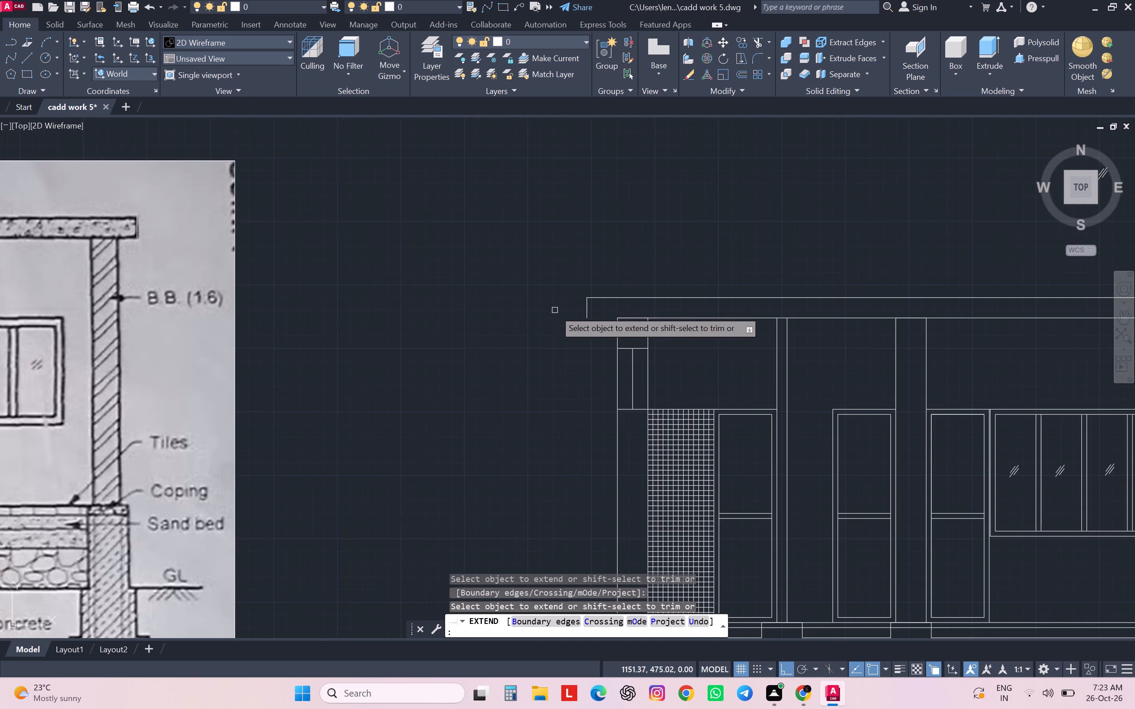
click(624, 319)
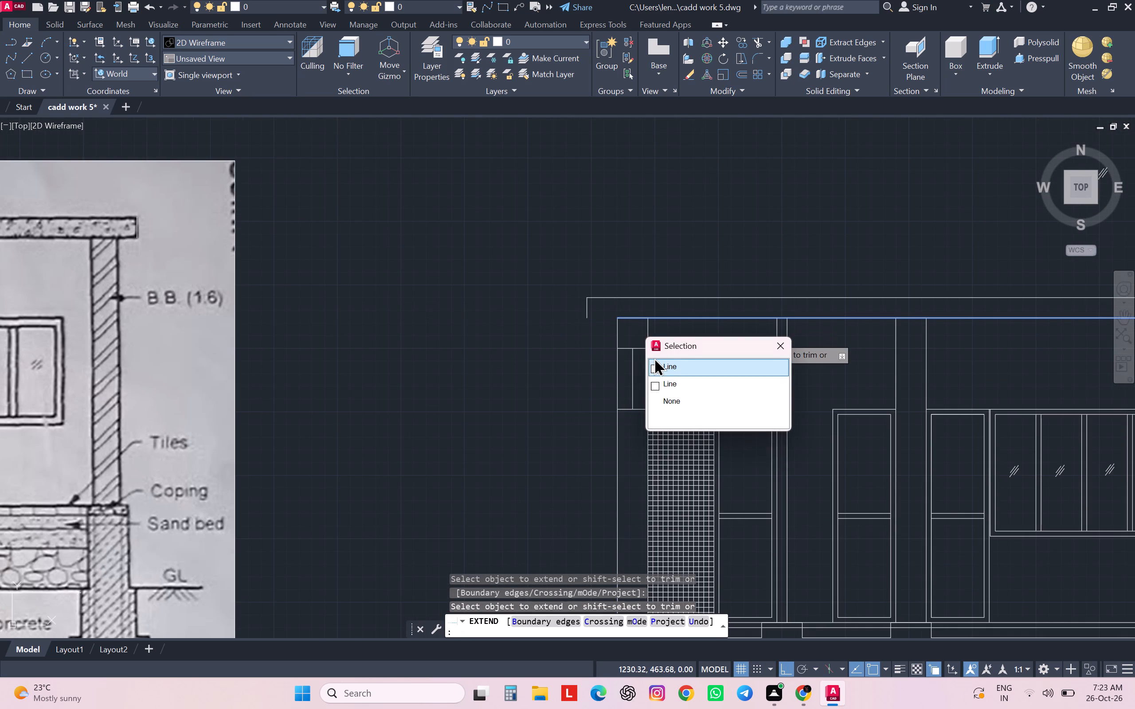
click(651, 365)
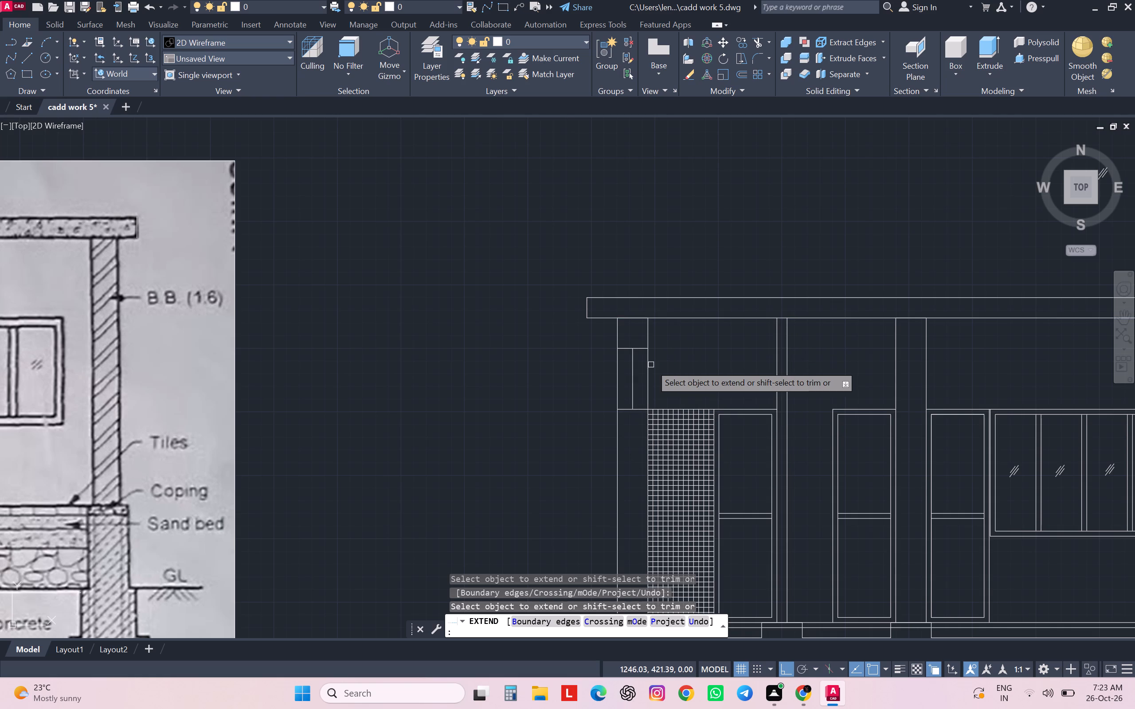
key(Escape)
key(Escape)
key(Escape)
key(Escape)
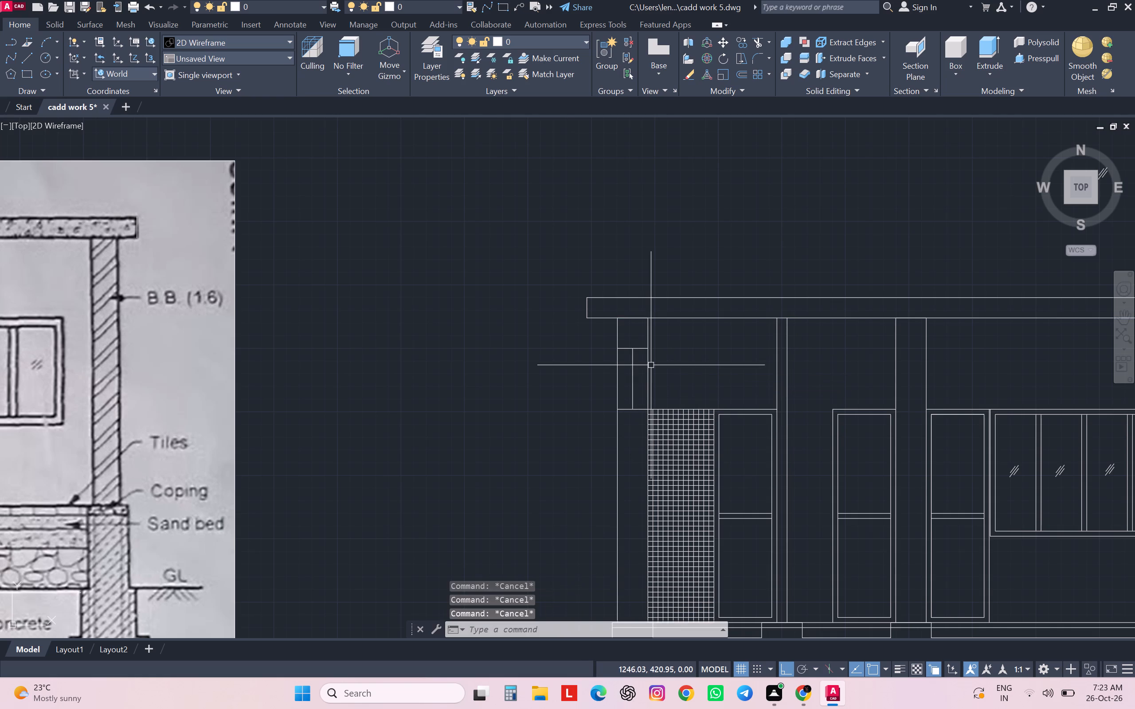
Offset the slab's bottom line 15 upward as its new top line and erase the old top line above it.
key(o)
key(Return)
key(1)
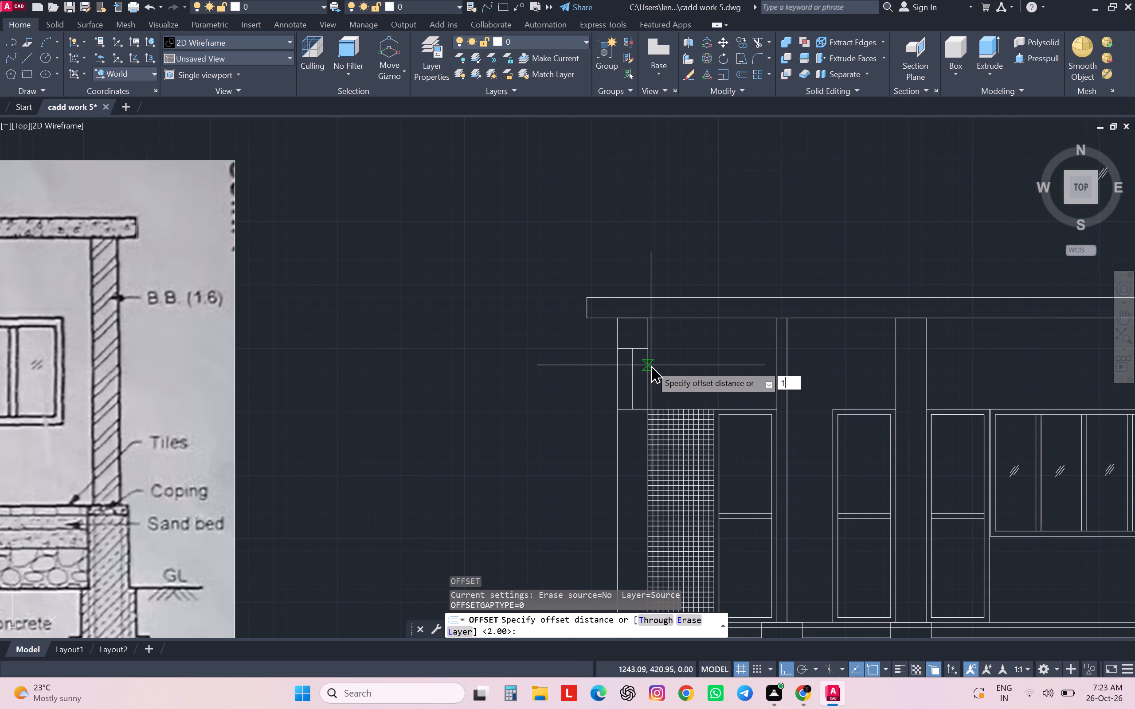
key(5)
key(Return)
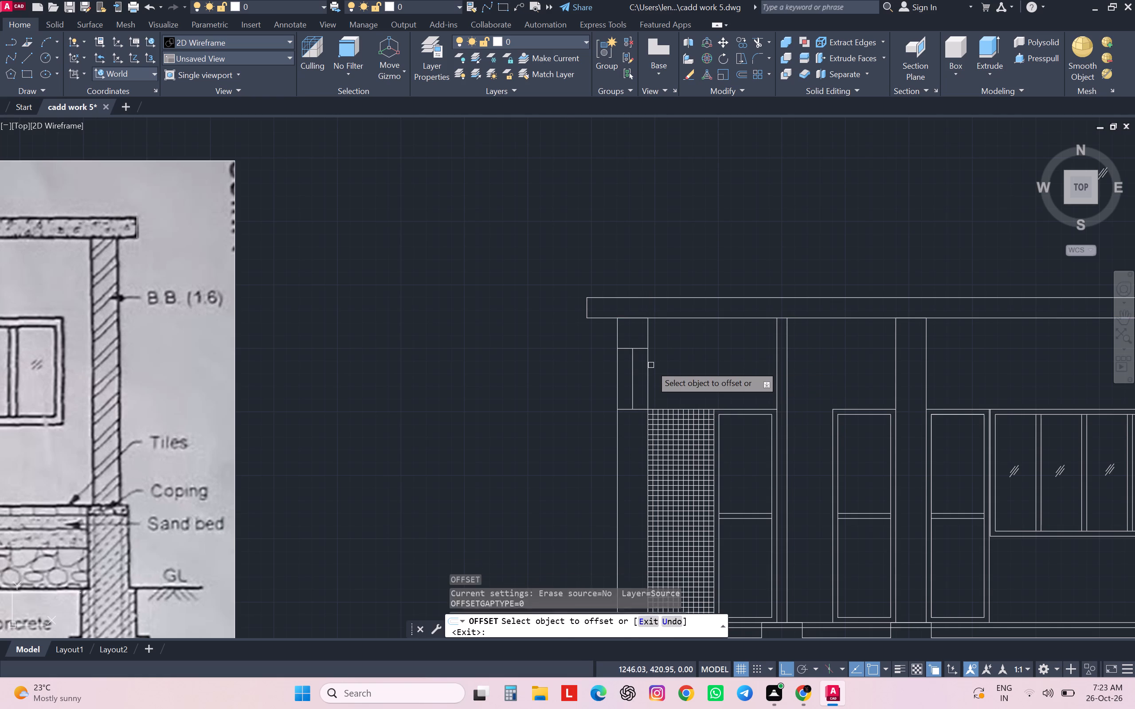
click(700, 316)
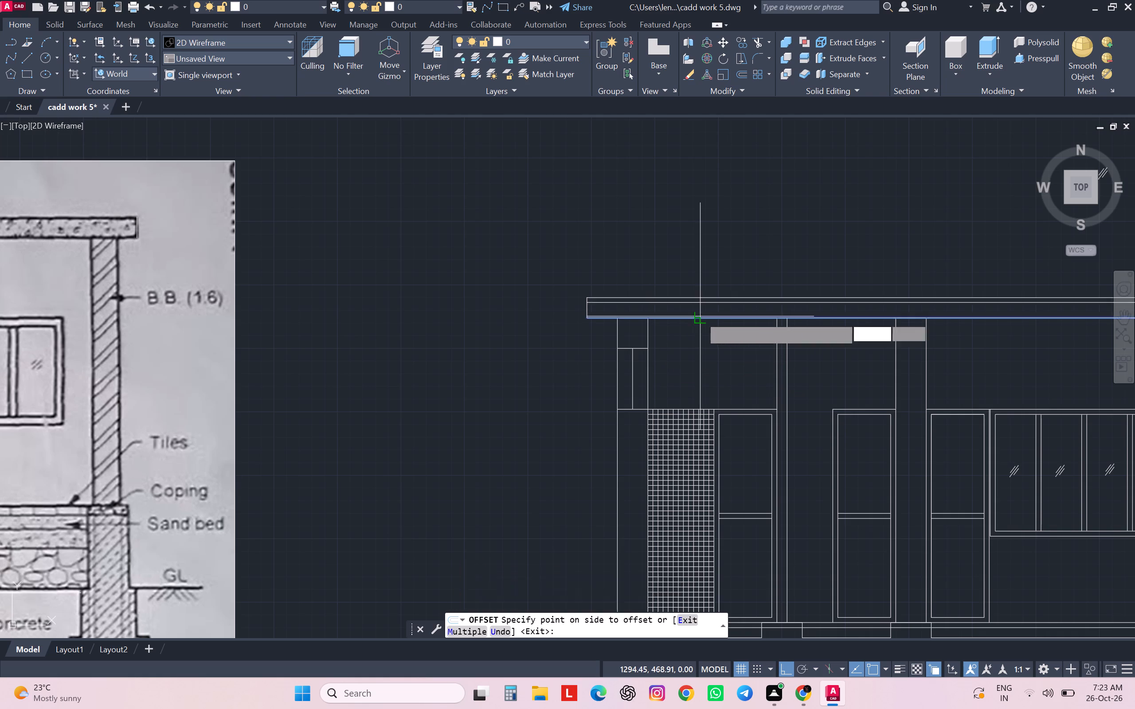
click(712, 262)
key(Escape)
key(Escape)
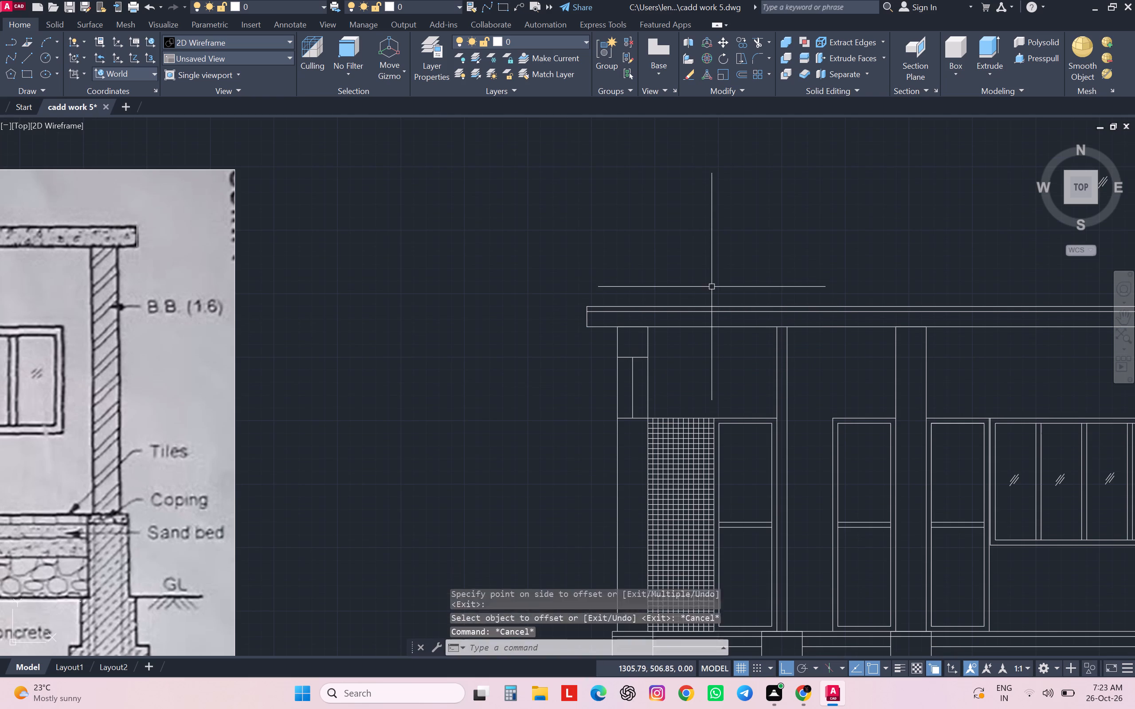
key(Escape)
key(Escape)
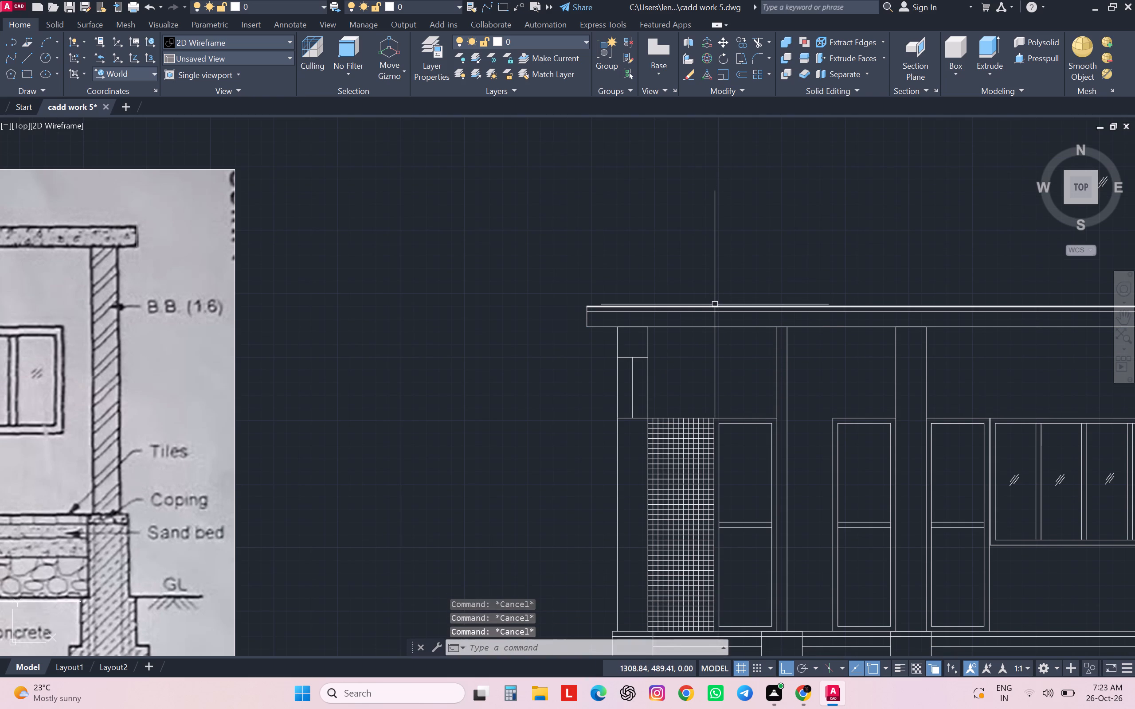
click(715, 304)
key(Delete)
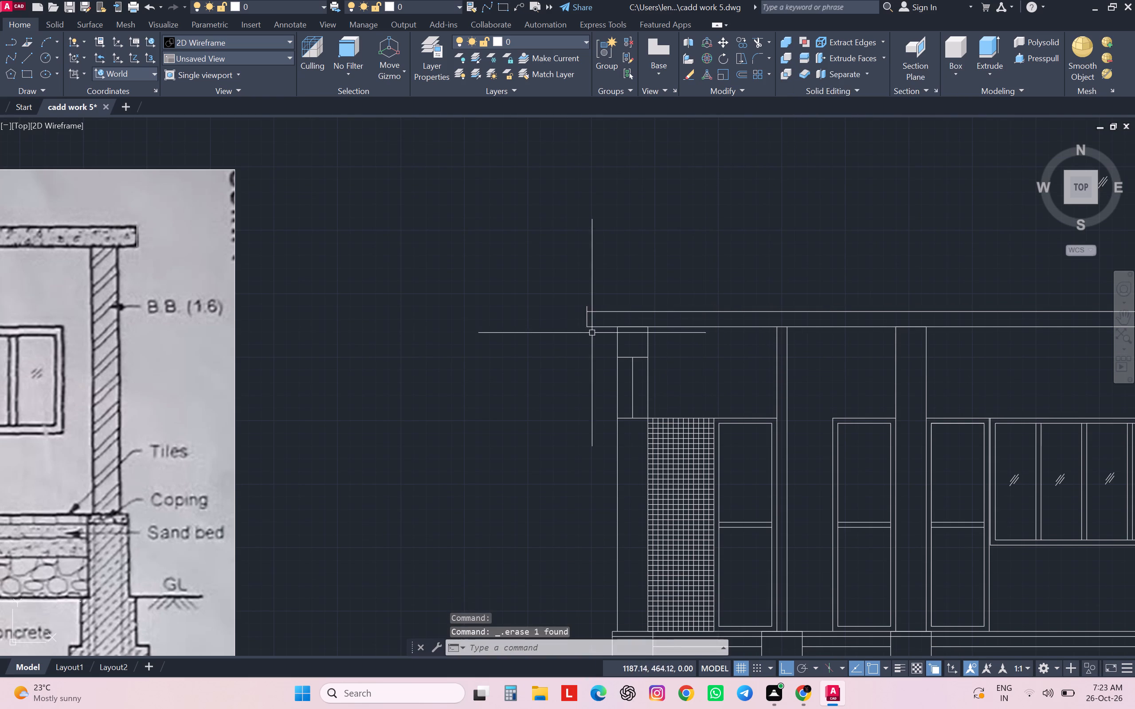
Trim the left end line's overshoot above the slab's new top line and remove the slanted end line at the right end.
scroll(587, 319, up, 1)
key(t)
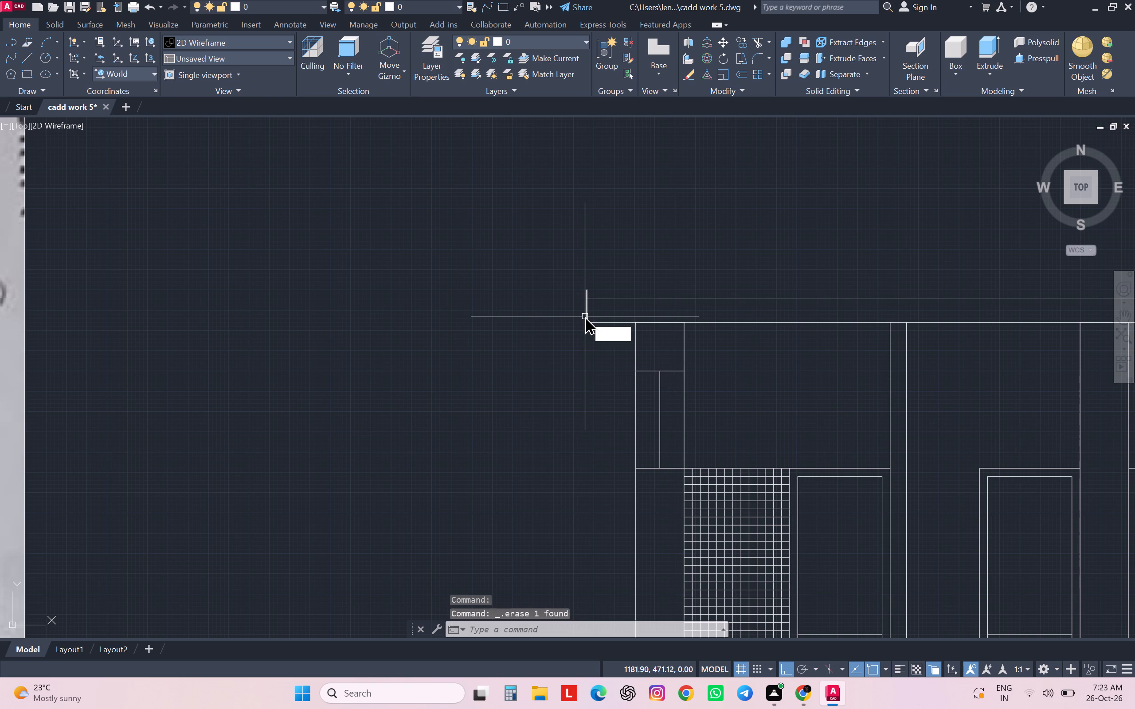
key(r)
key(Return)
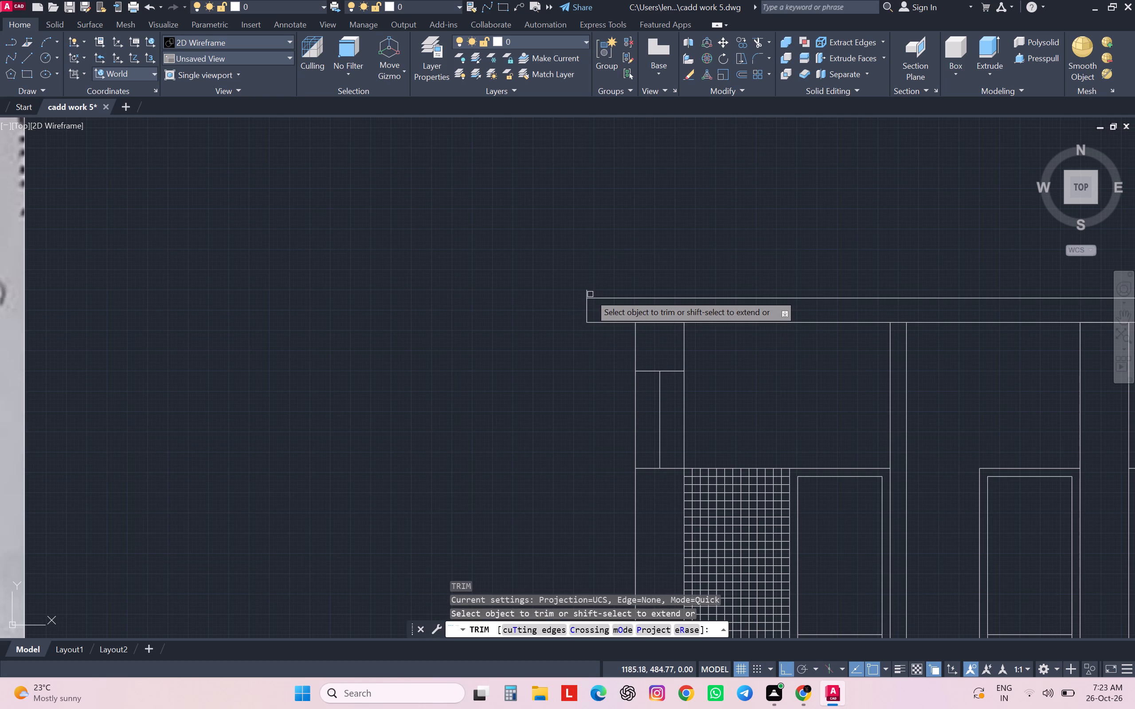
click(590, 294)
click(577, 291)
scroll(577, 291, down, 3)
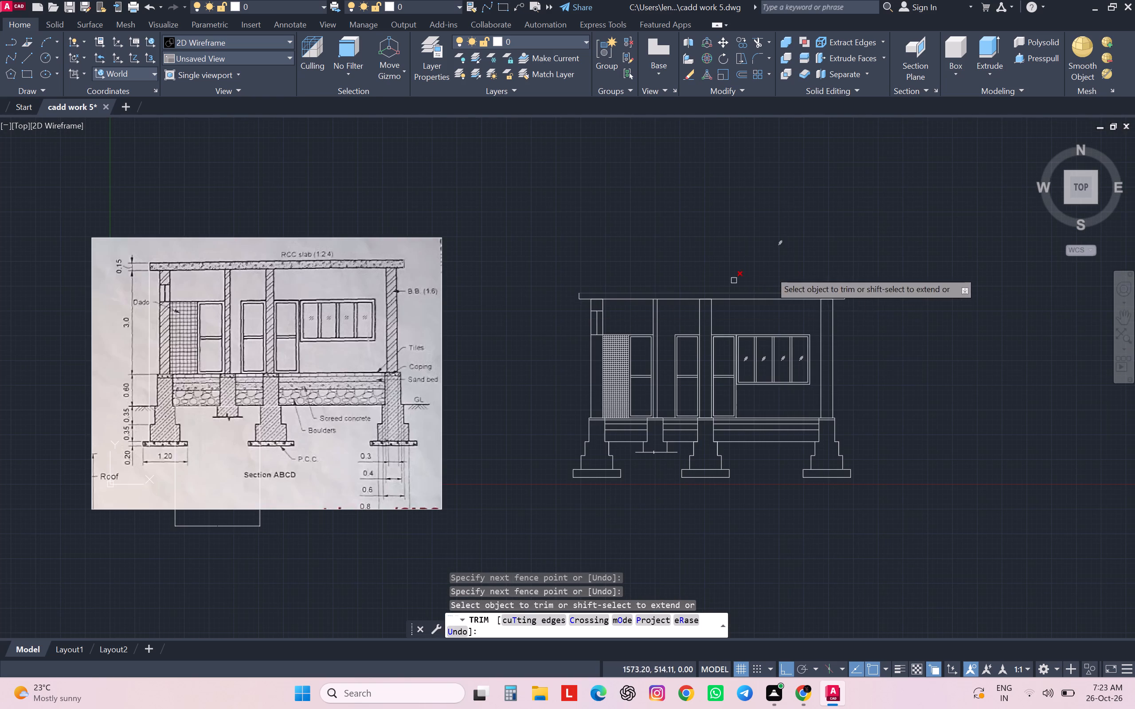
scroll(854, 291, up, 4)
click(819, 297)
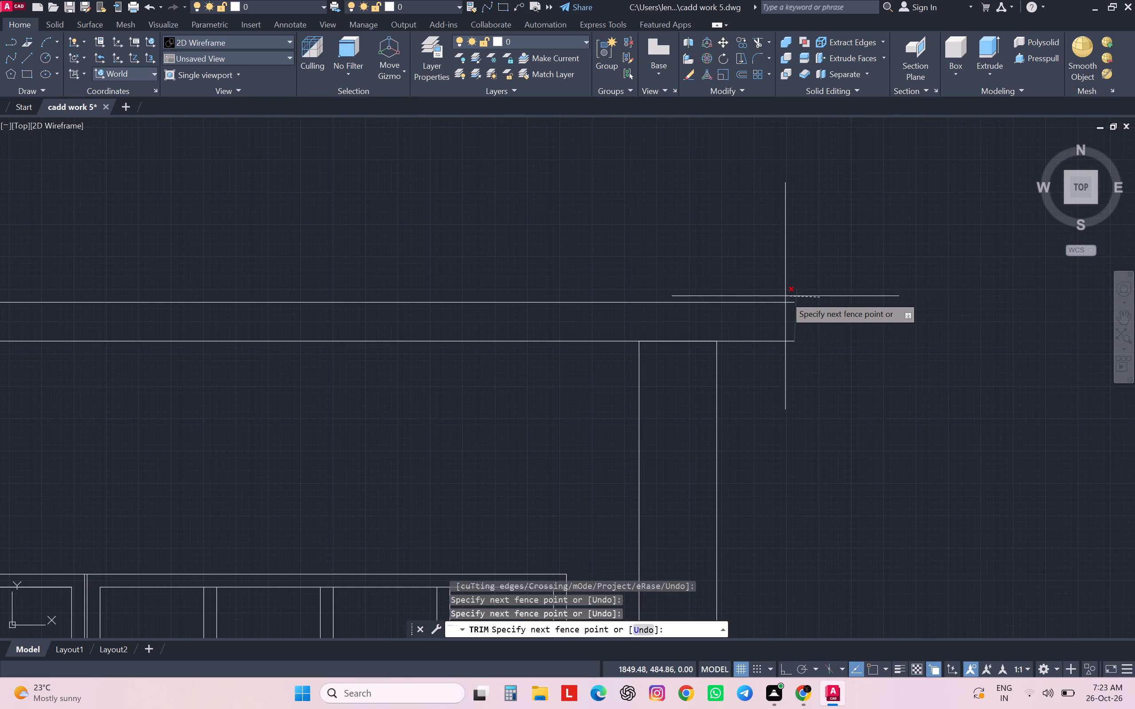
click(785, 296)
scroll(803, 308, up, 1)
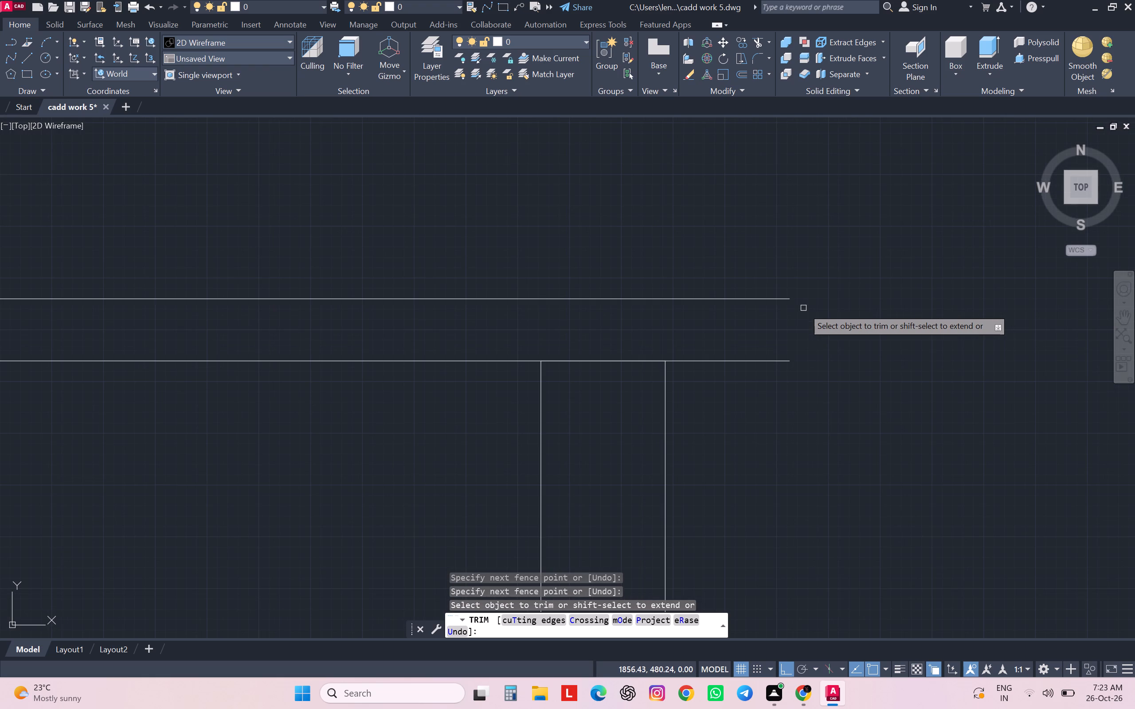
key(Escape)
key(Escape)
key(Escape)
key(Escape)
key(Escape)
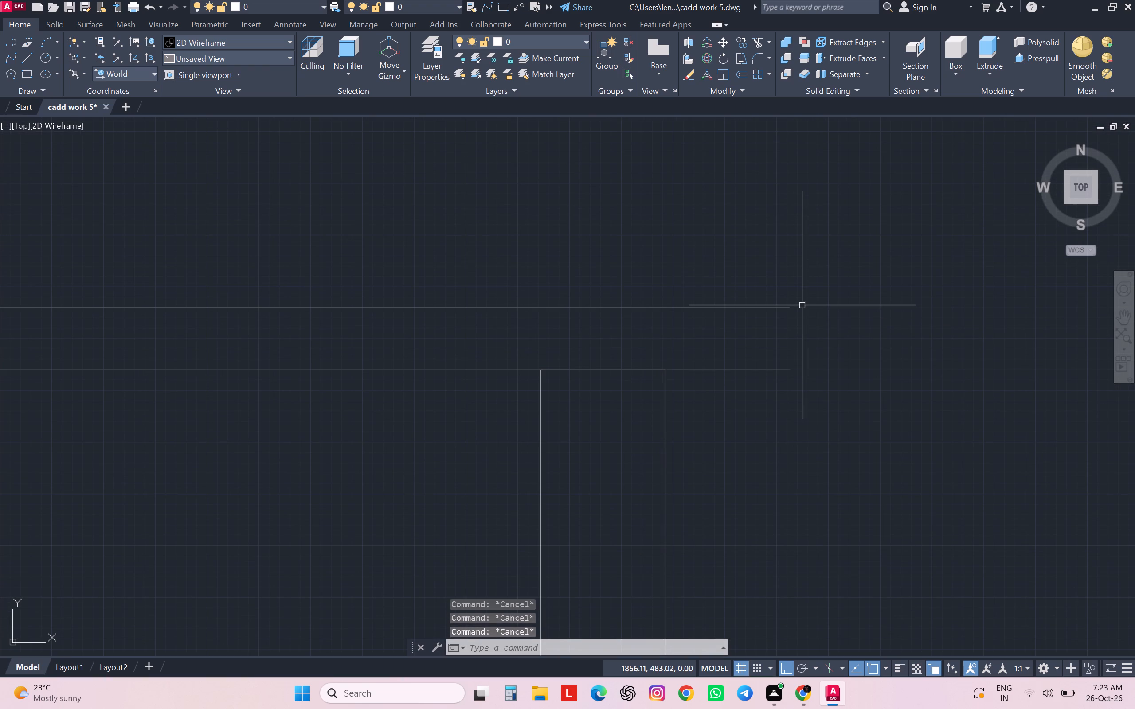
Draw a vertical line closing the slab's right end, from the top line's endpoint to the bottom line's endpoint.
key(l)
key(Return)
click(791, 307)
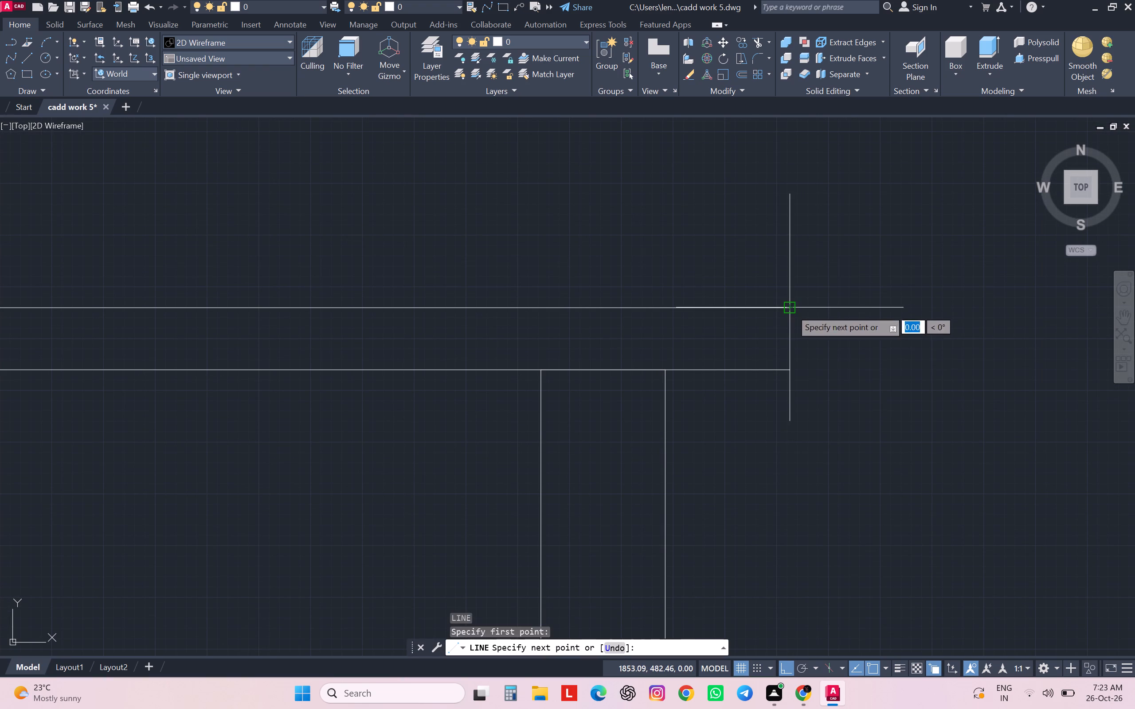
click(789, 368)
key(Escape)
Hatch the roof slab with the AR-CONC pattern at a scale of 2.00.
scroll(871, 340, down, 3)
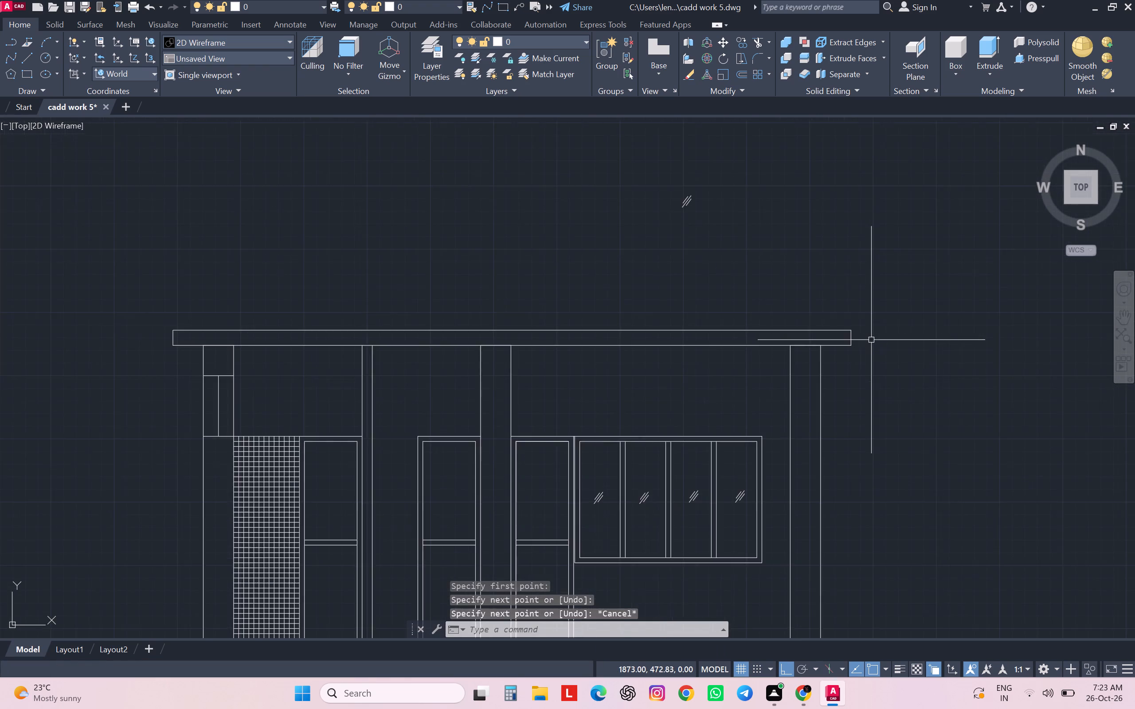
scroll(871, 340, down, 3)
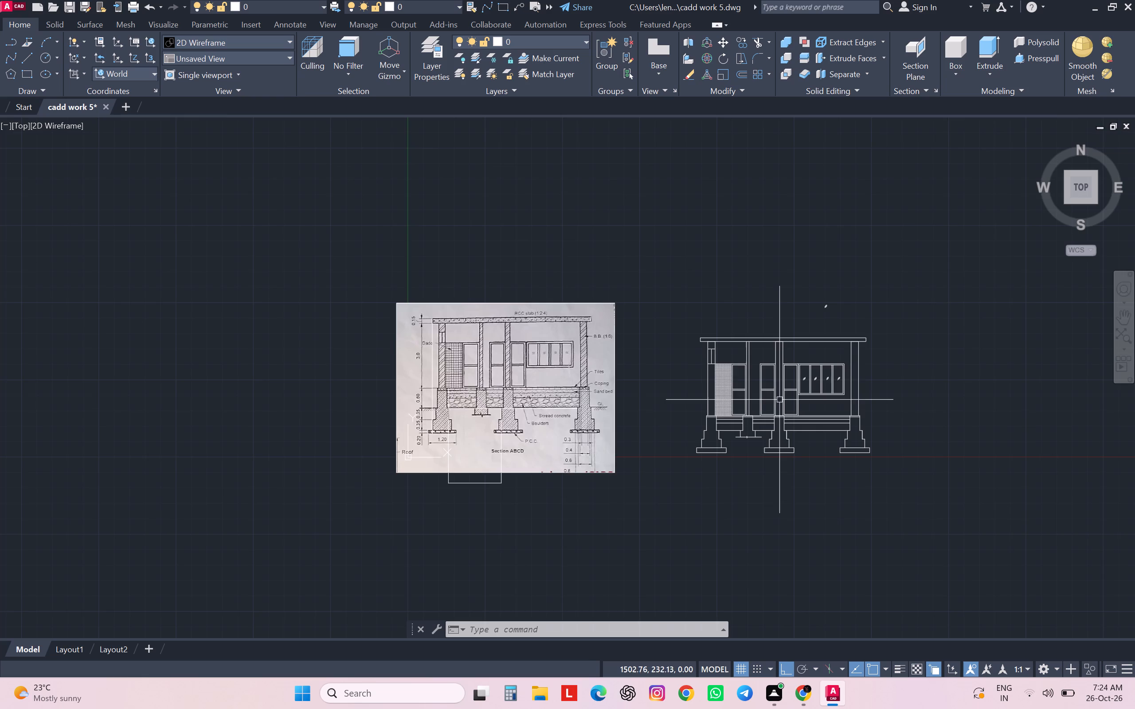
scroll(778, 397, up, 2)
text(ha)
key(Return)
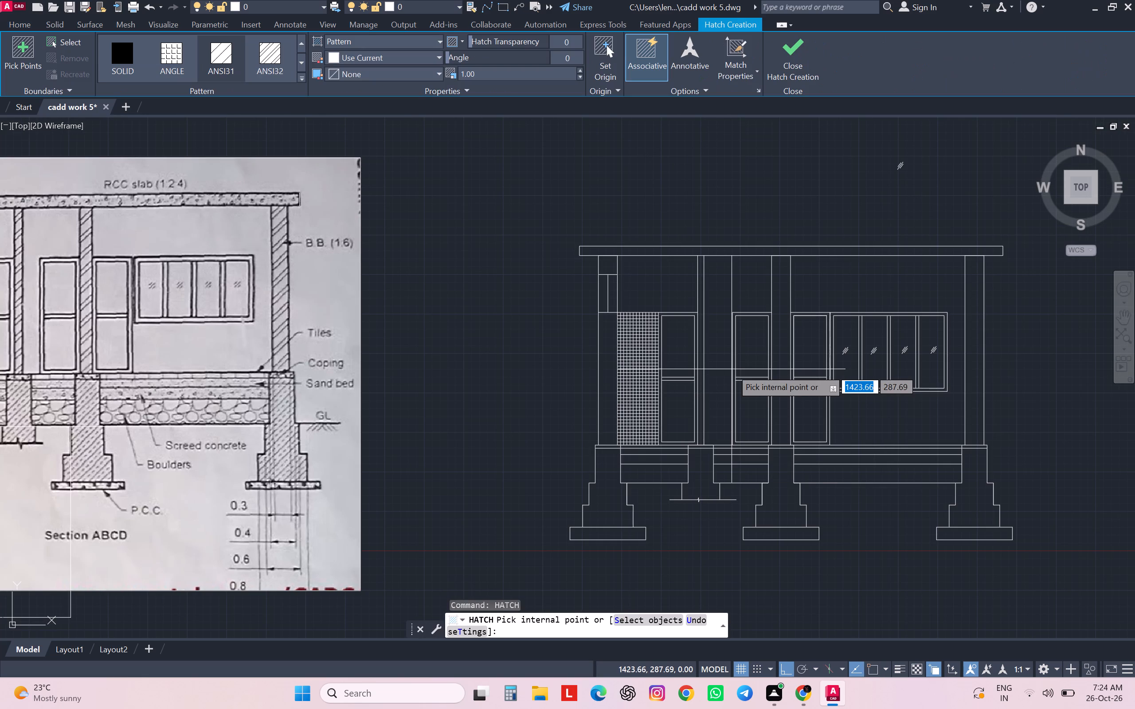
click(300, 63)
click(273, 70)
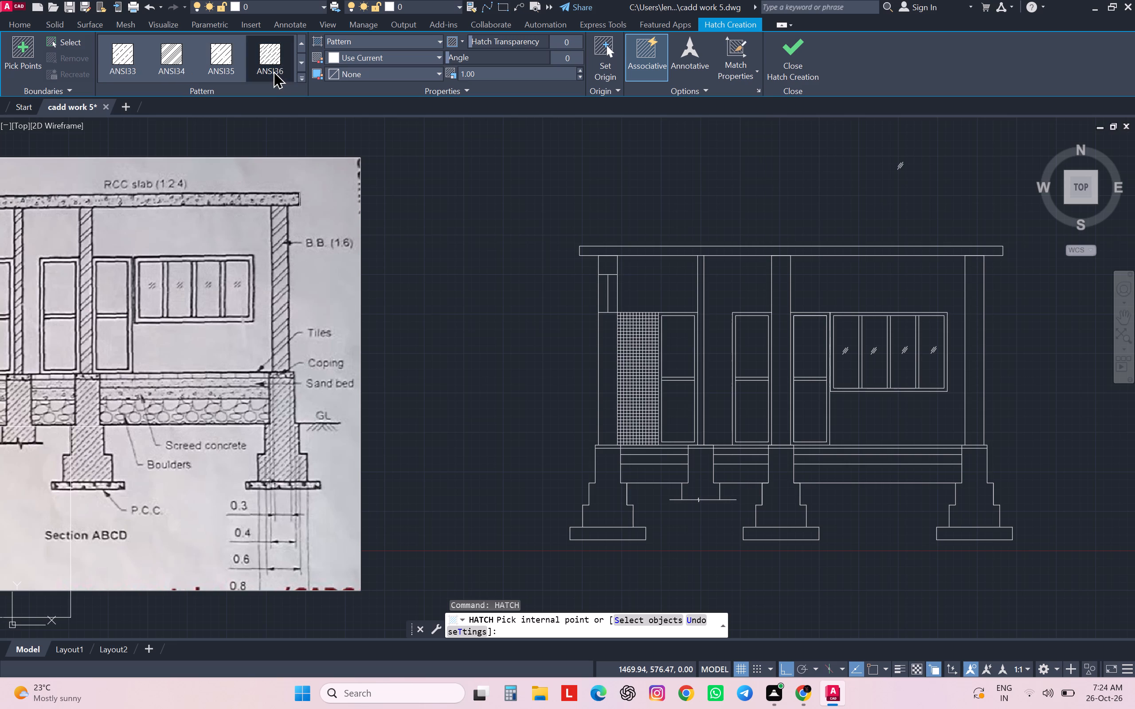
click(300, 78)
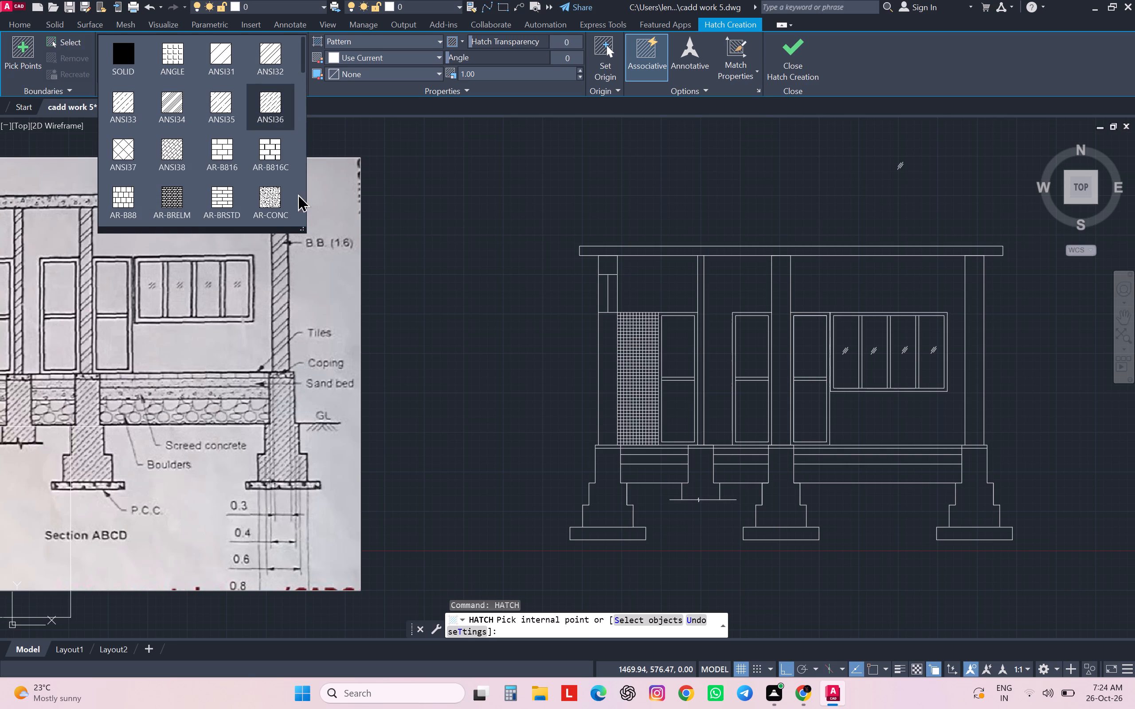
click(274, 201)
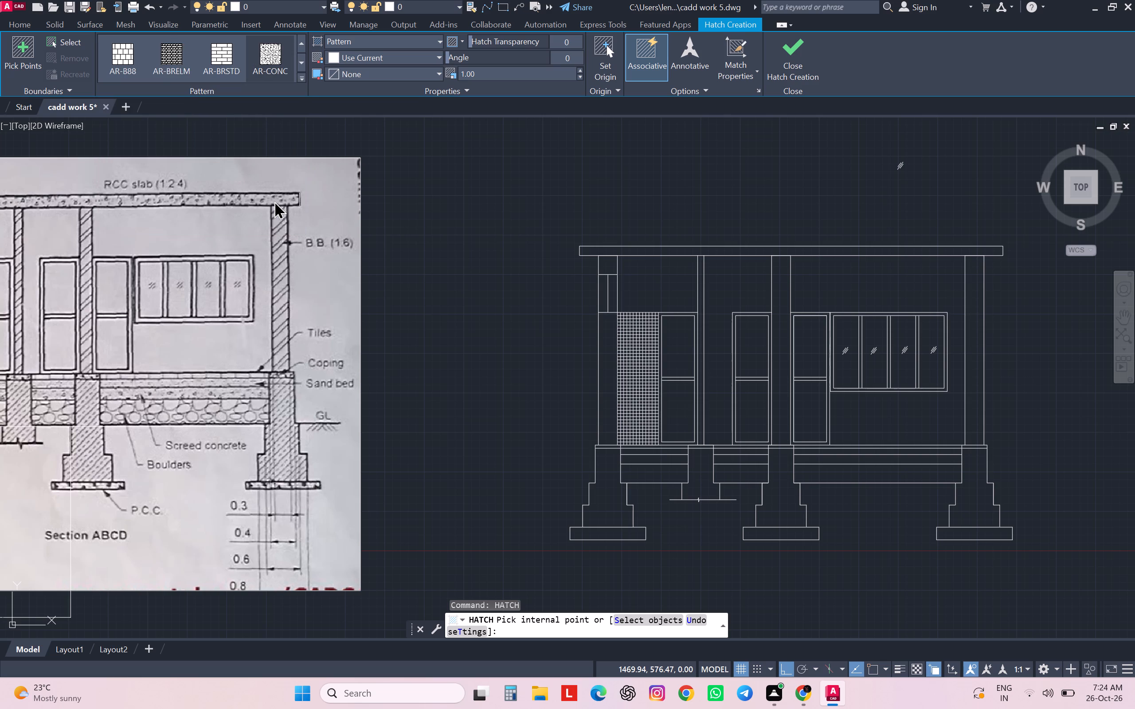
click(586, 251)
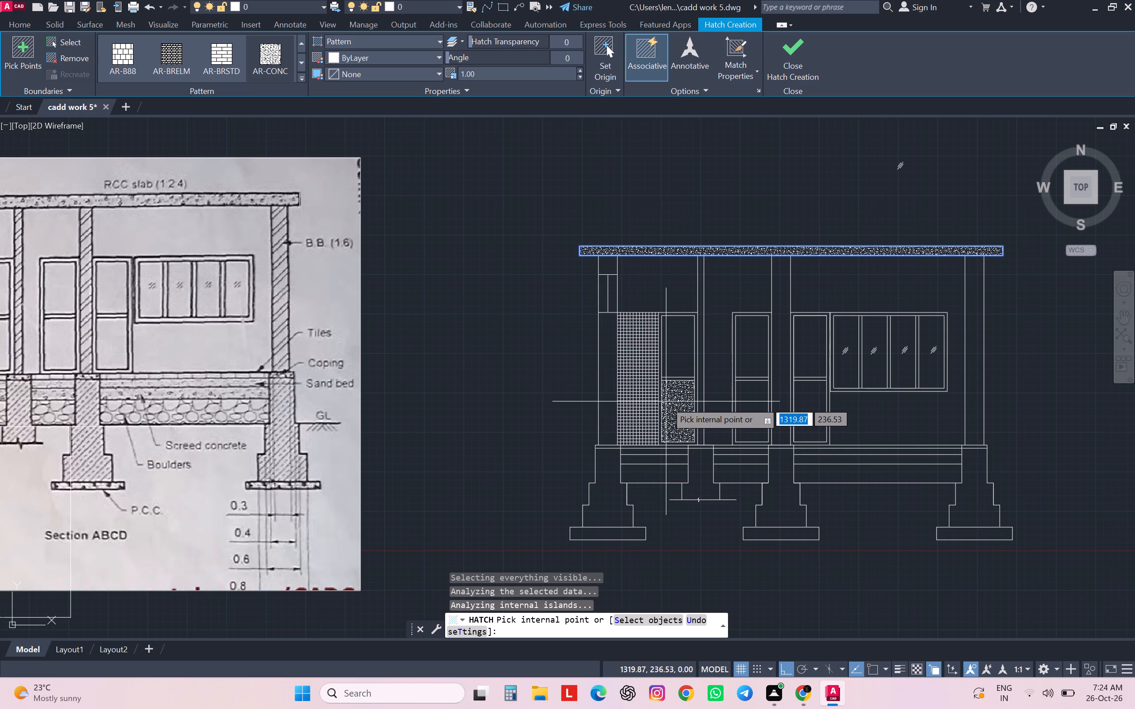
double_click(580, 68)
triple_click(580, 68)
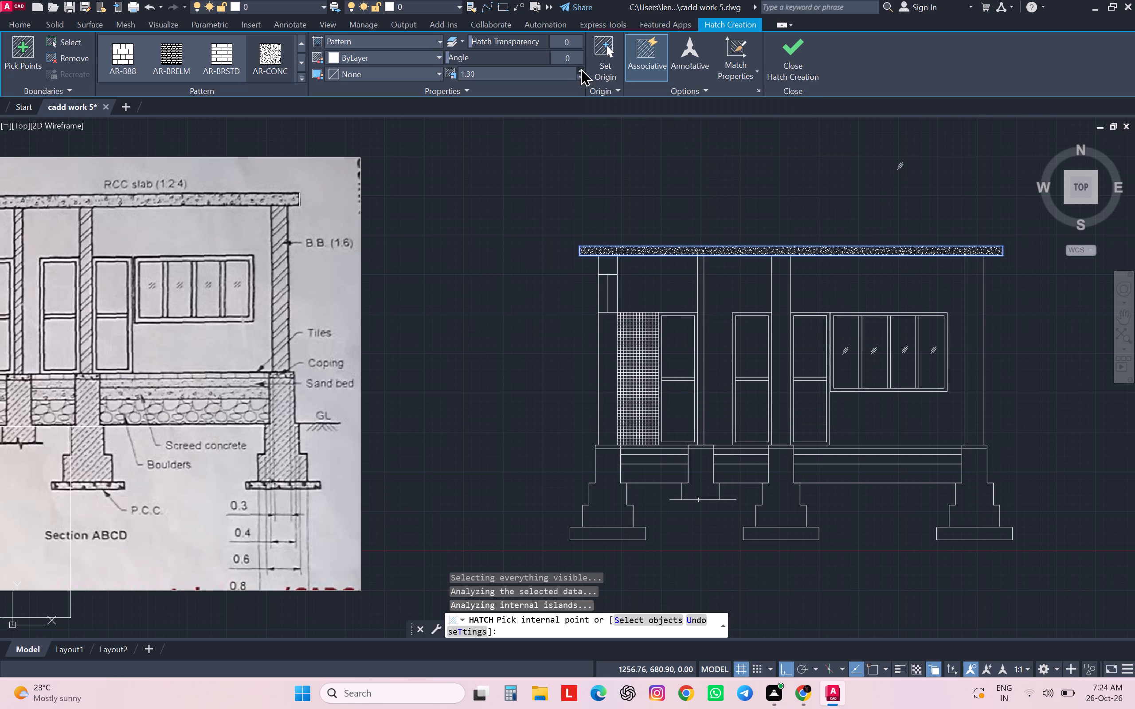
triple_click(580, 68)
double_click(580, 68)
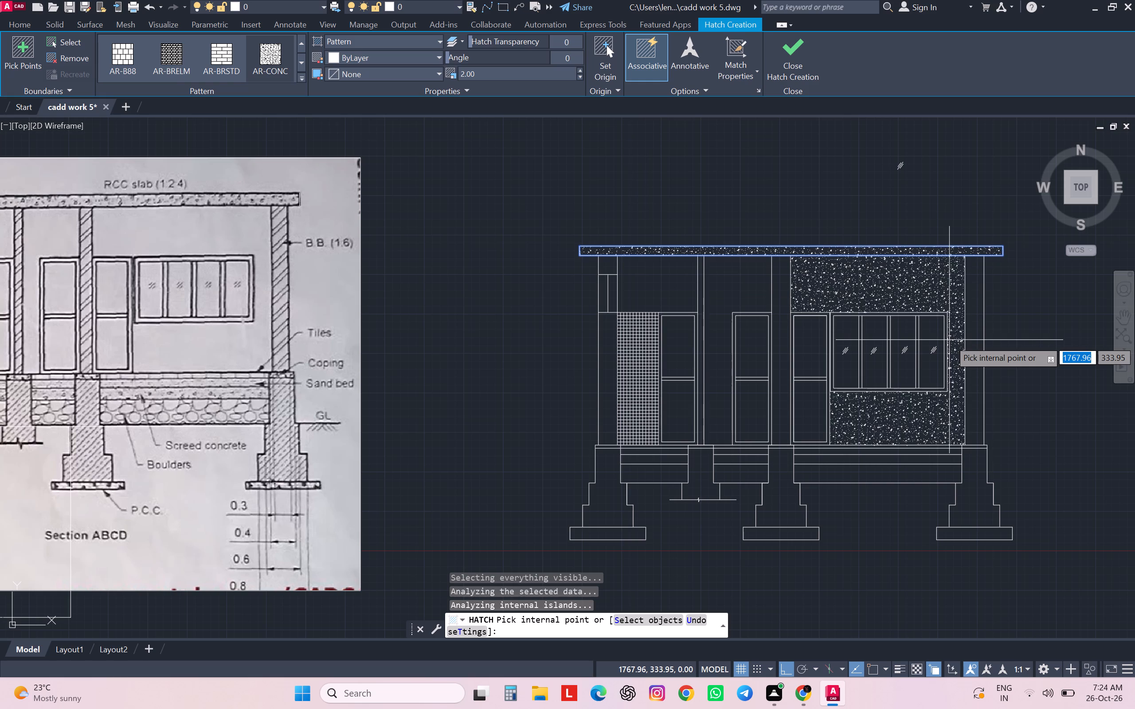
Finish the roof slab's concrete hatch and leave the Hatch command.
key(Escape)
key(Escape)
key(Escape)
key(Escape)
key(Escape)
key(Escape)
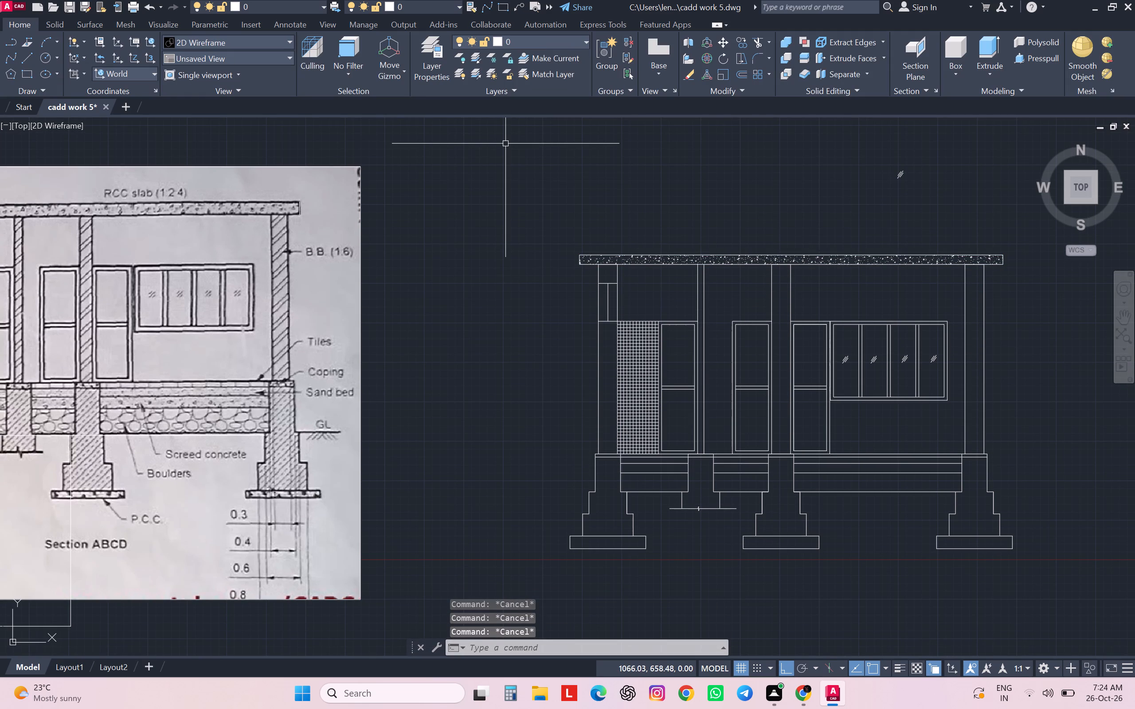
Start a new hatch with the GRAVEL pattern in the leftmost boulder layer, the lowest band between the footings.
text(ha)
key(Return)
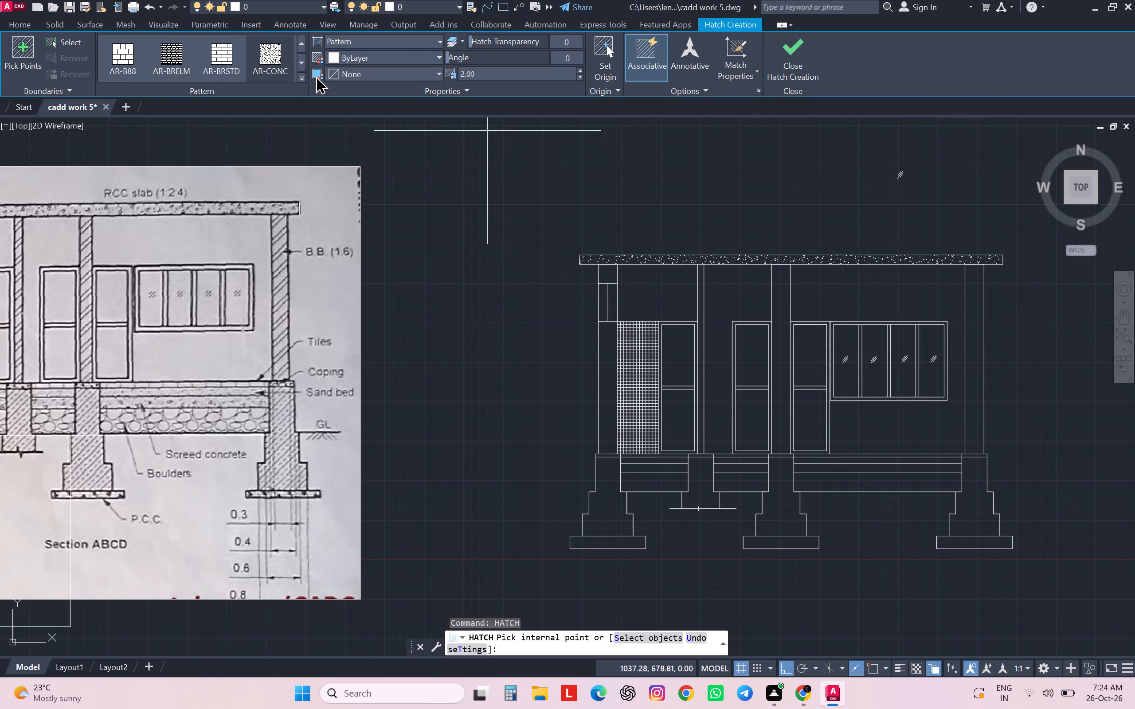
click(302, 71)
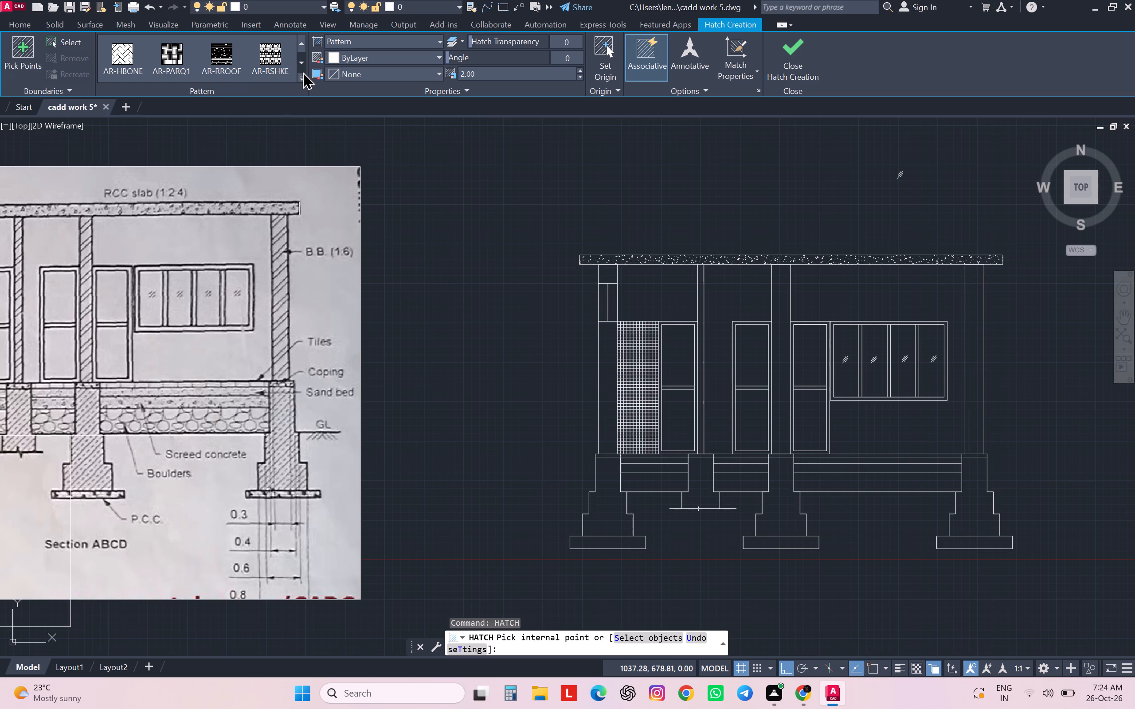
click(302, 79)
scroll(298, 111, down, 2)
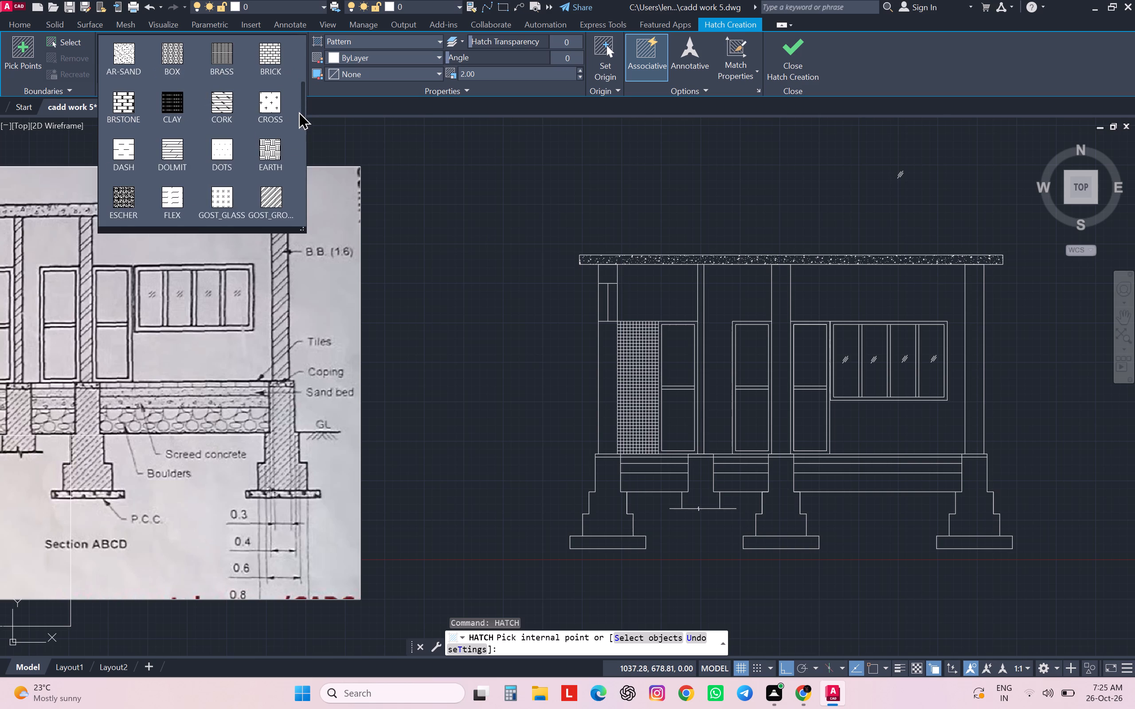
scroll(298, 111, down, 4)
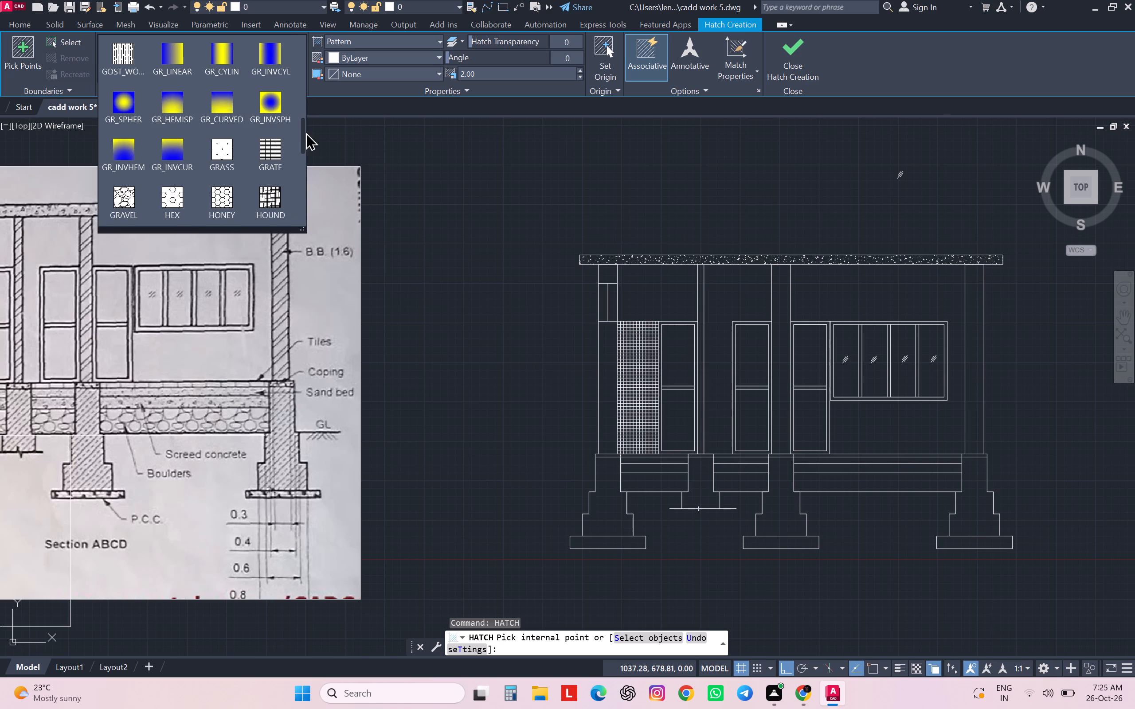
scroll(268, 162, down, 3)
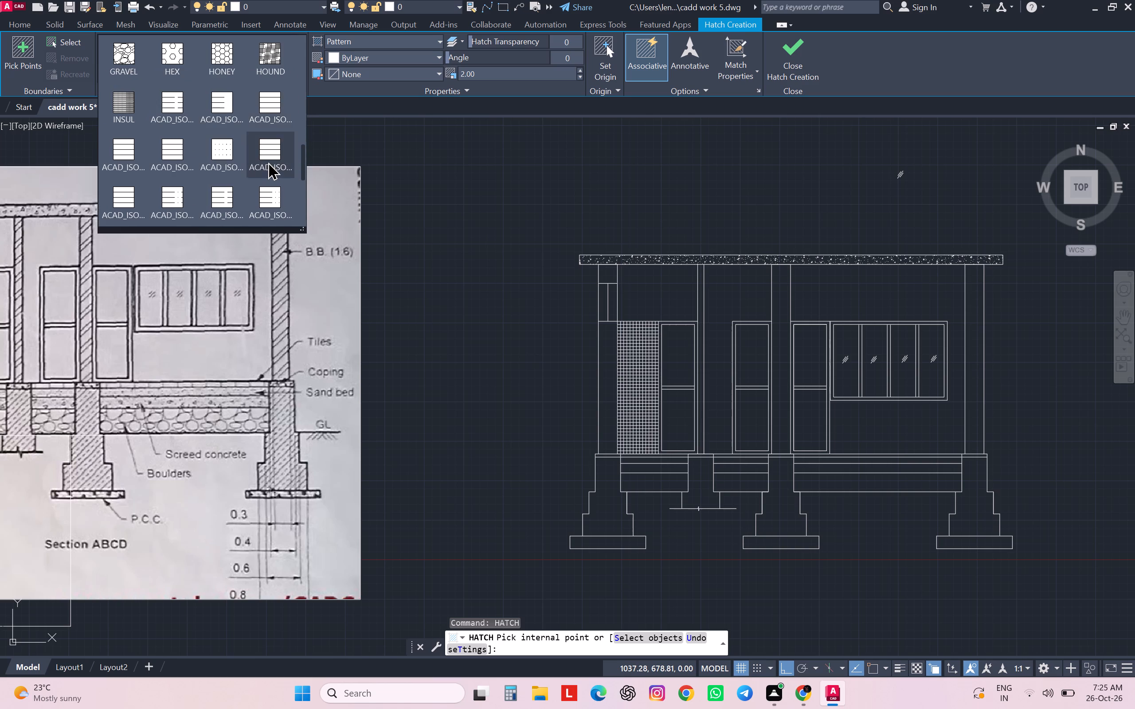
scroll(268, 162, down, 6)
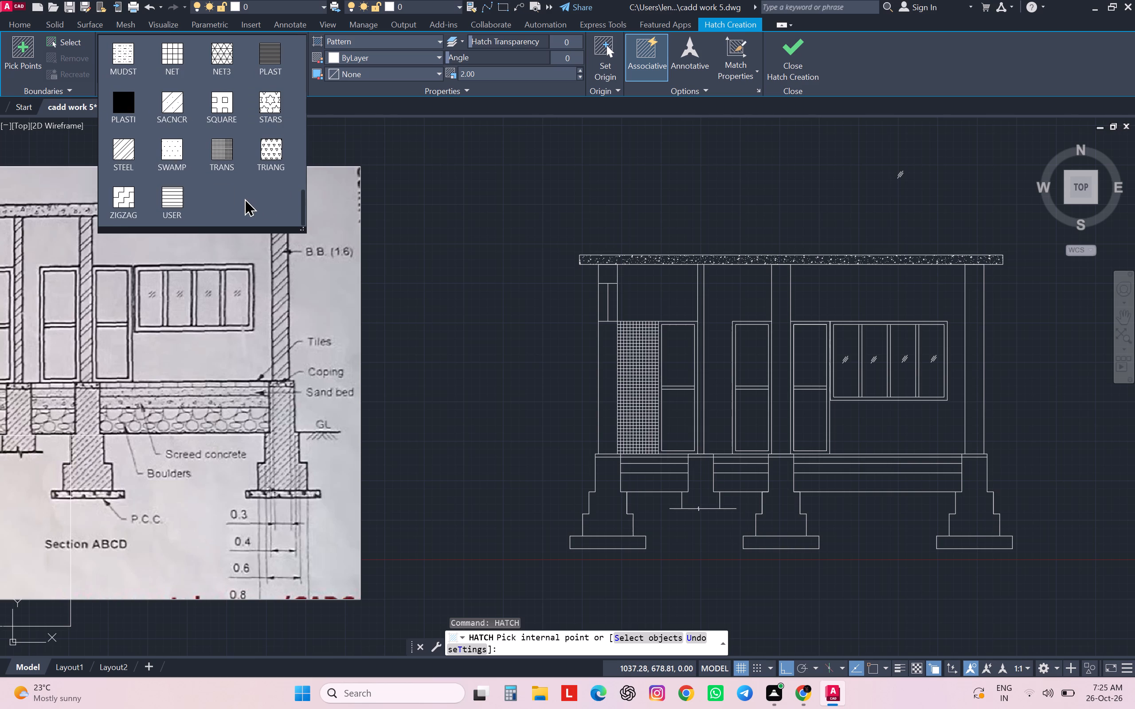
scroll(244, 198, up, 1)
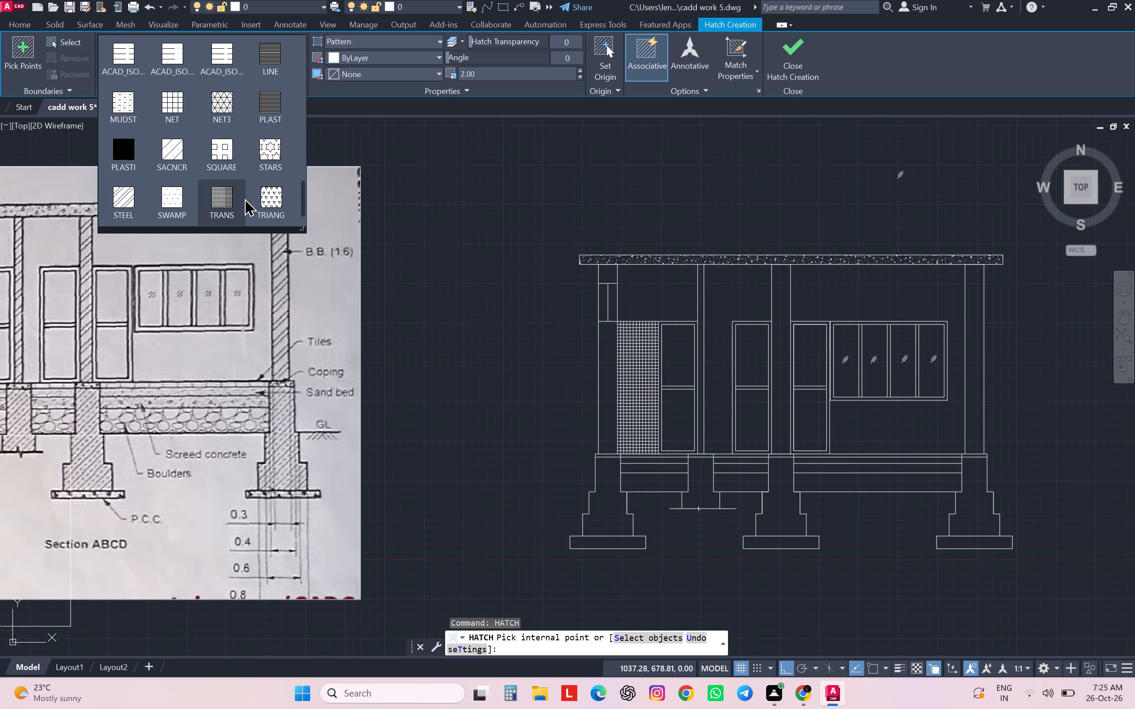
scroll(244, 198, up, 2)
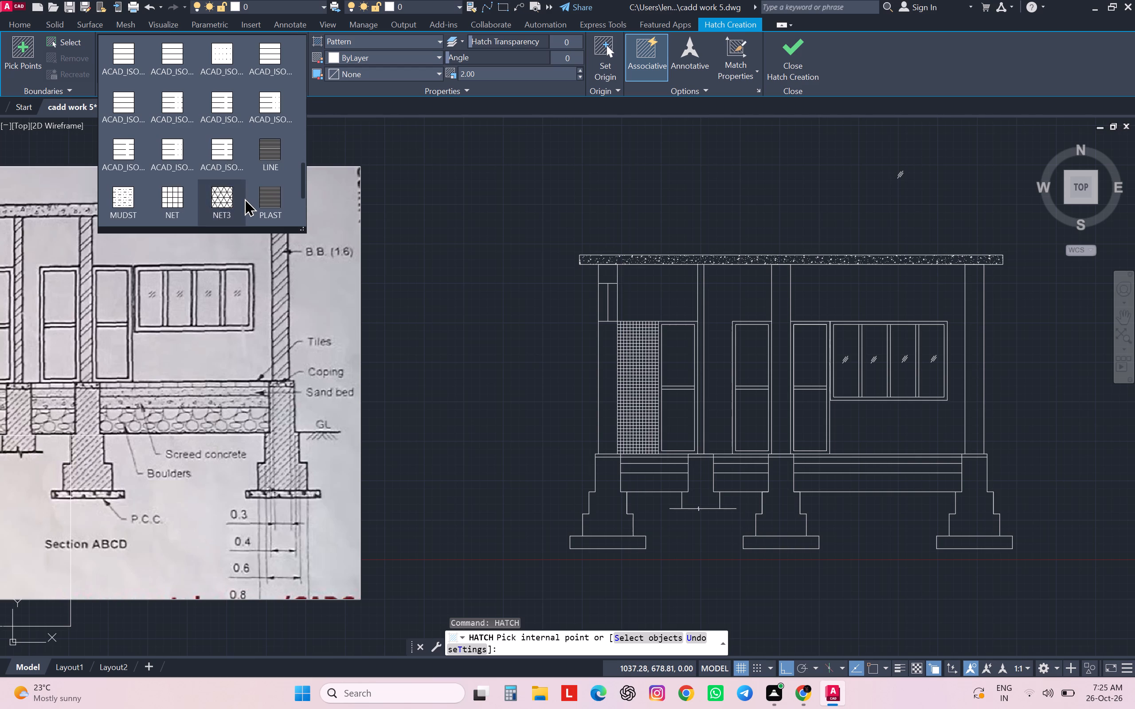
scroll(244, 198, up, 2)
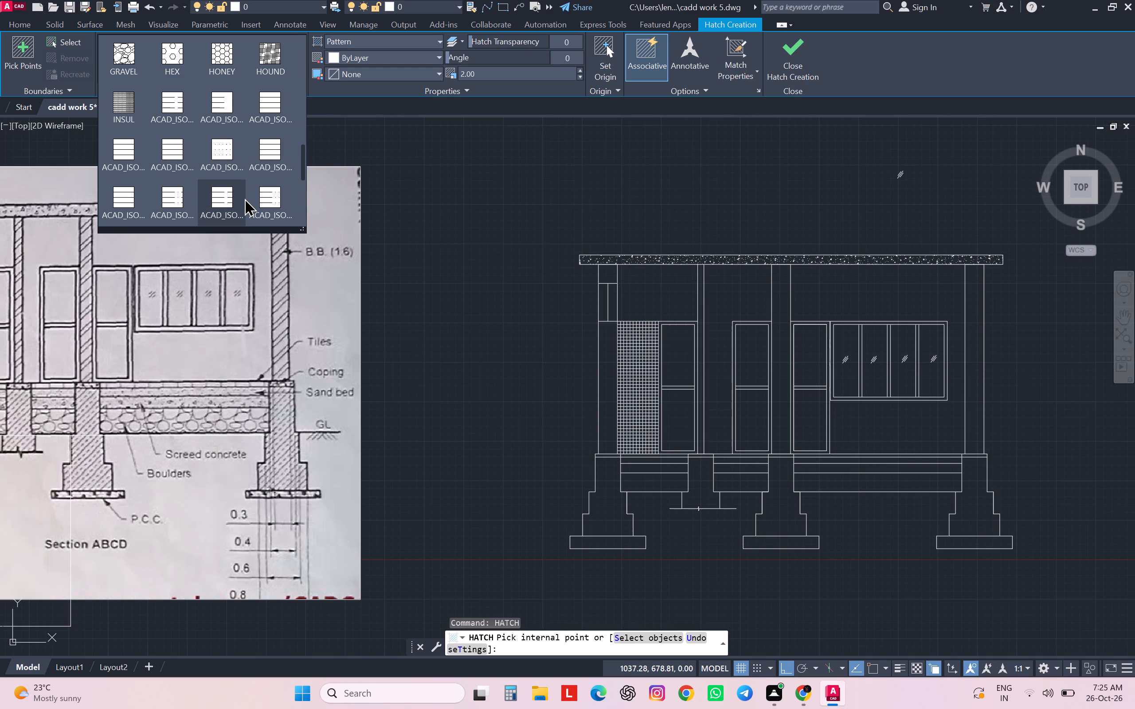
scroll(244, 198, up, 1)
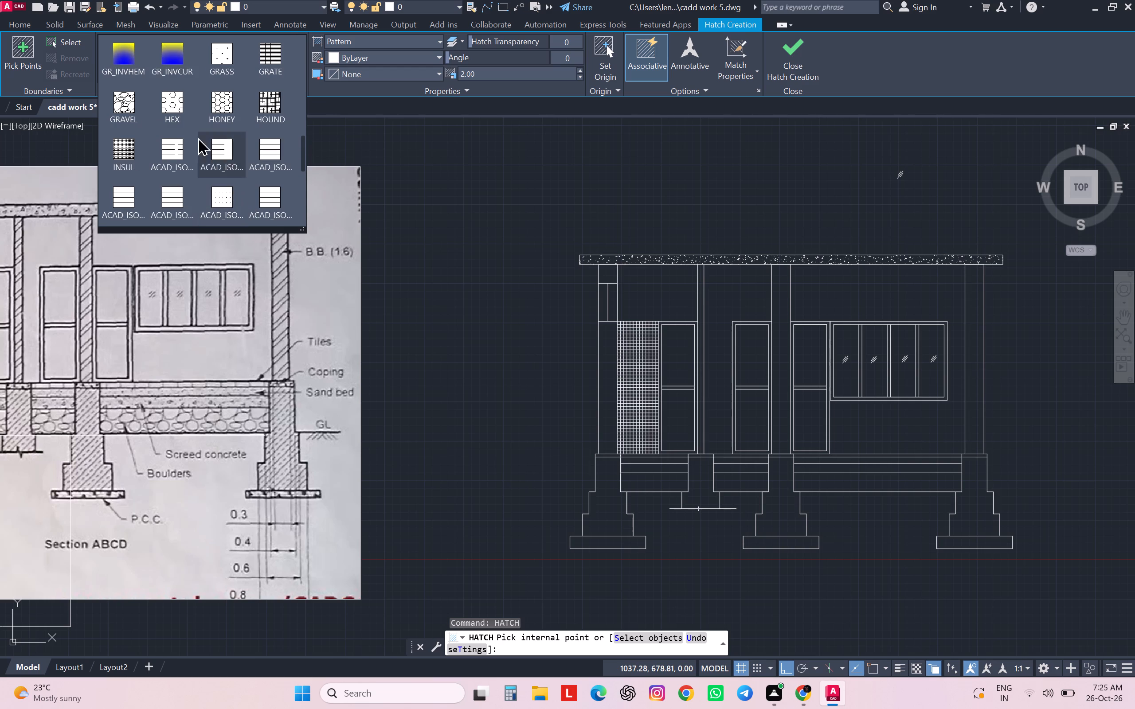
click(124, 116)
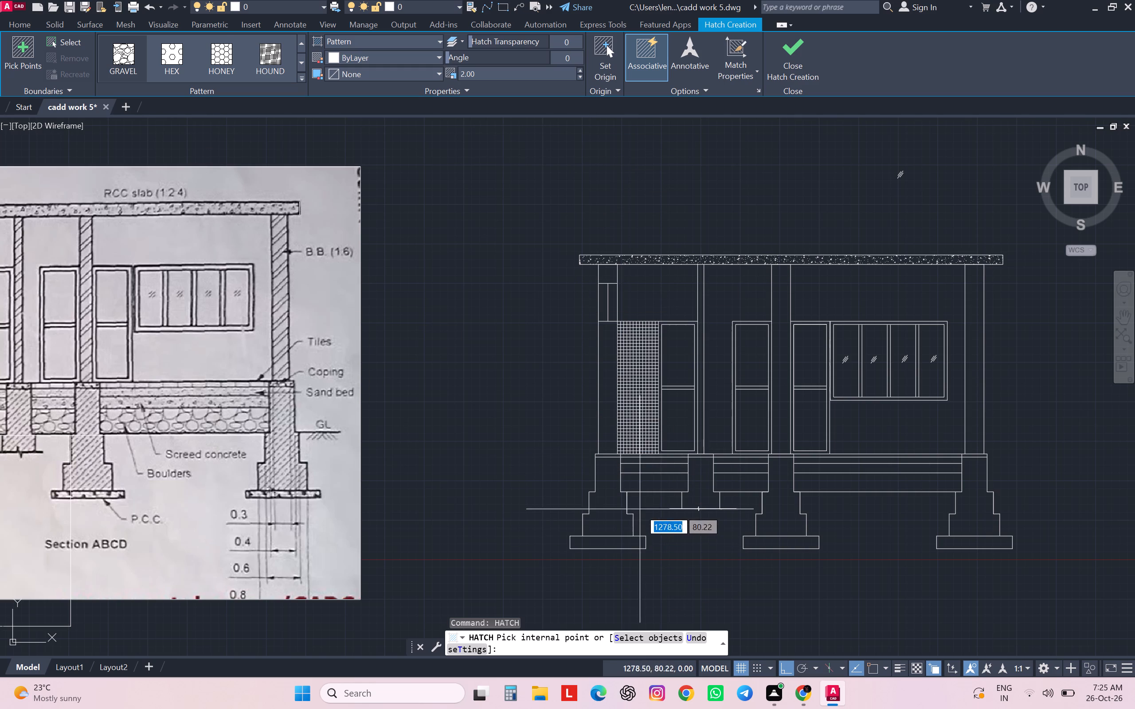
click(650, 486)
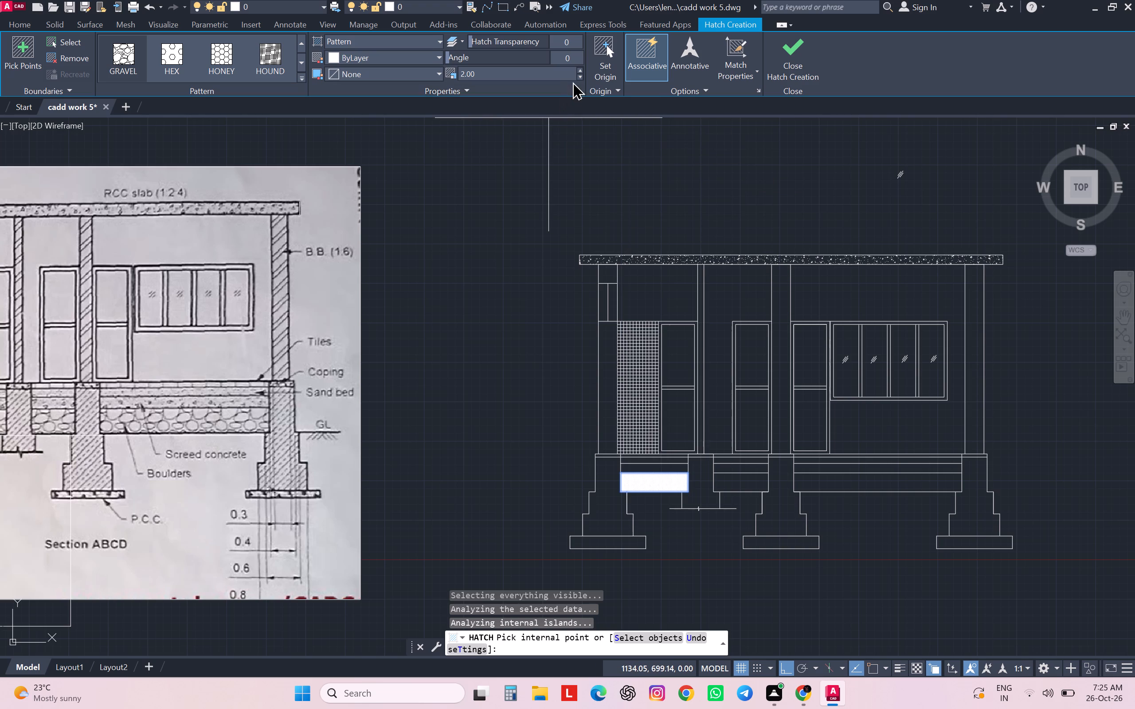
Set the gravel hatch's scale to 15.
click(578, 70)
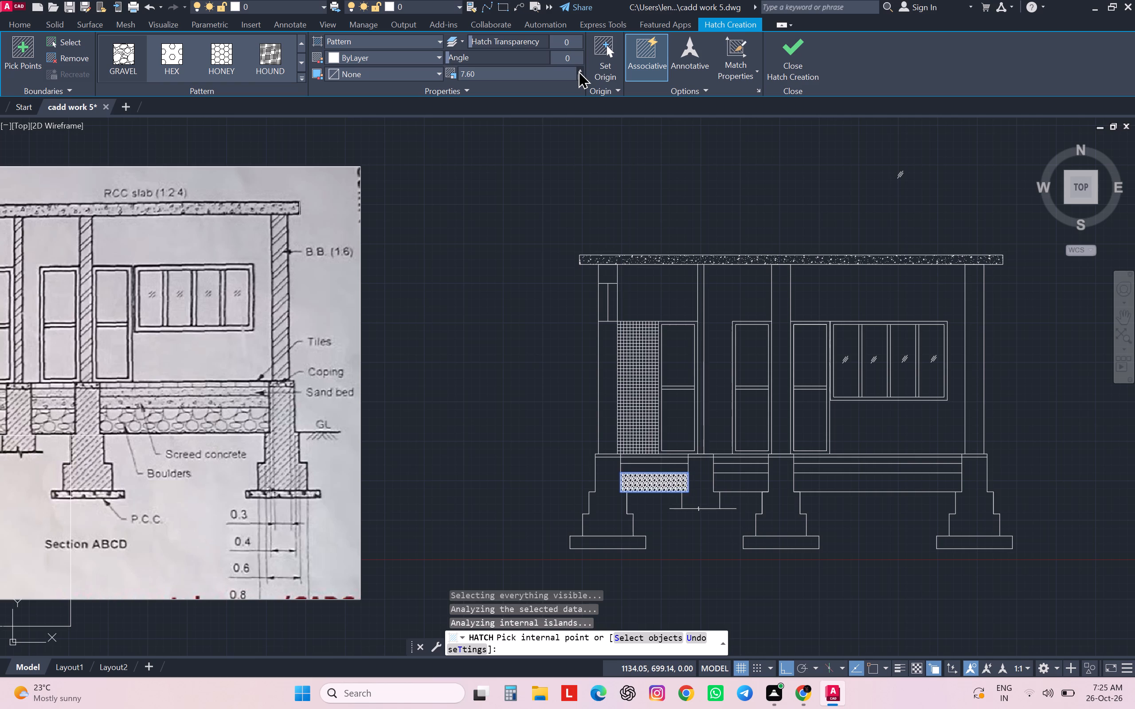
double_click(578, 70)
triple_click(578, 70)
triple_click(578, 70)
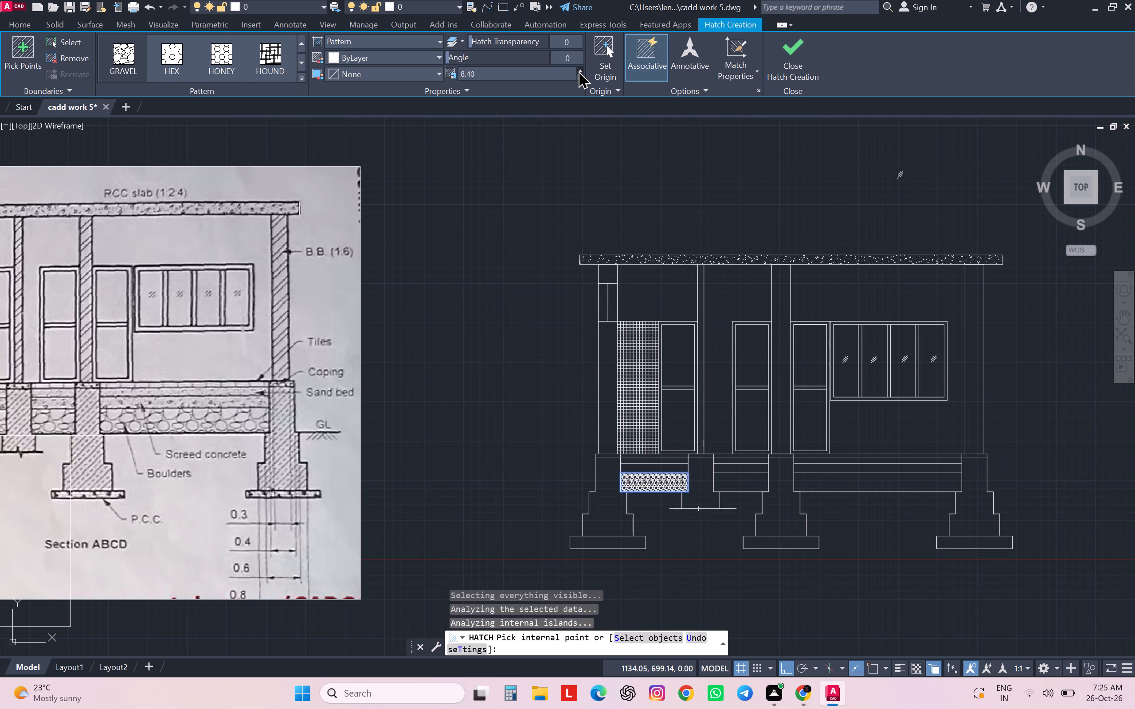
triple_click(578, 70)
click(578, 70)
triple_click(578, 70)
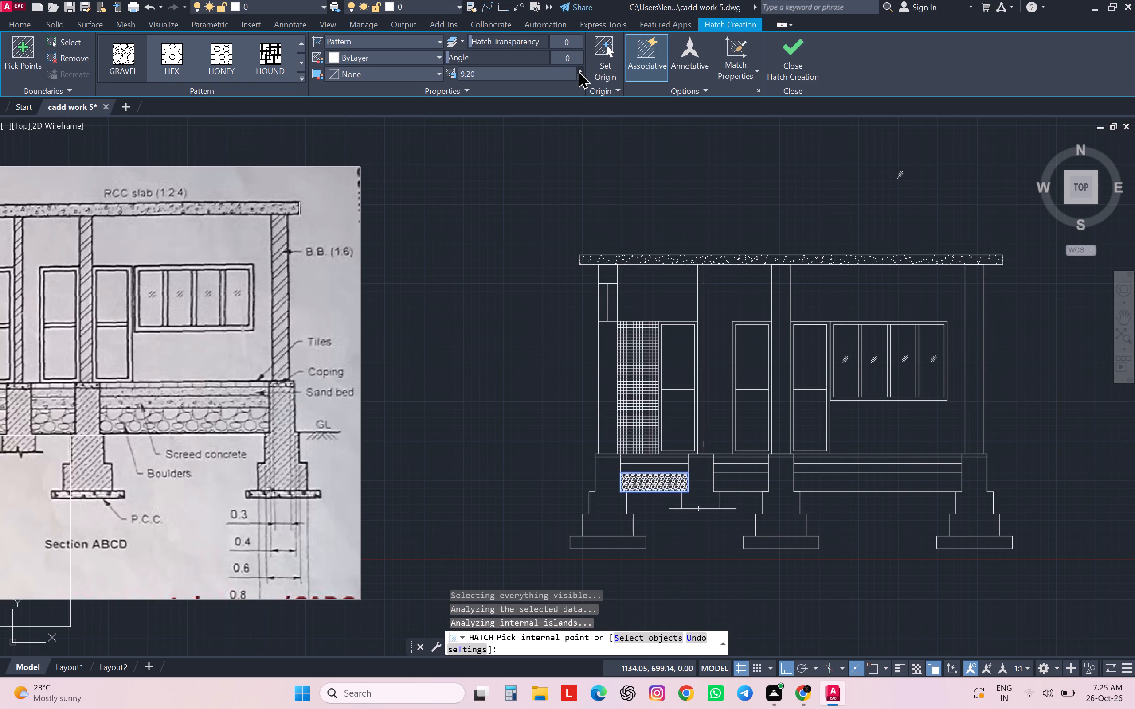
triple_click(578, 70)
triple_click(578, 70)
click(578, 70)
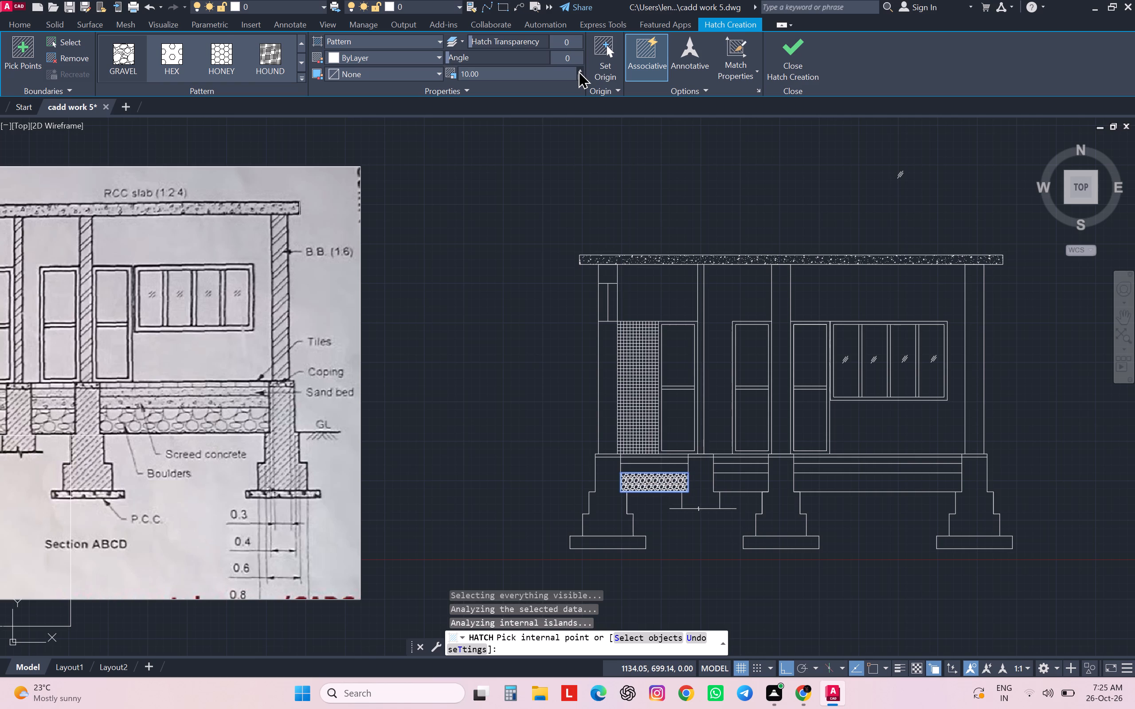
scroll(651, 490, up, 2)
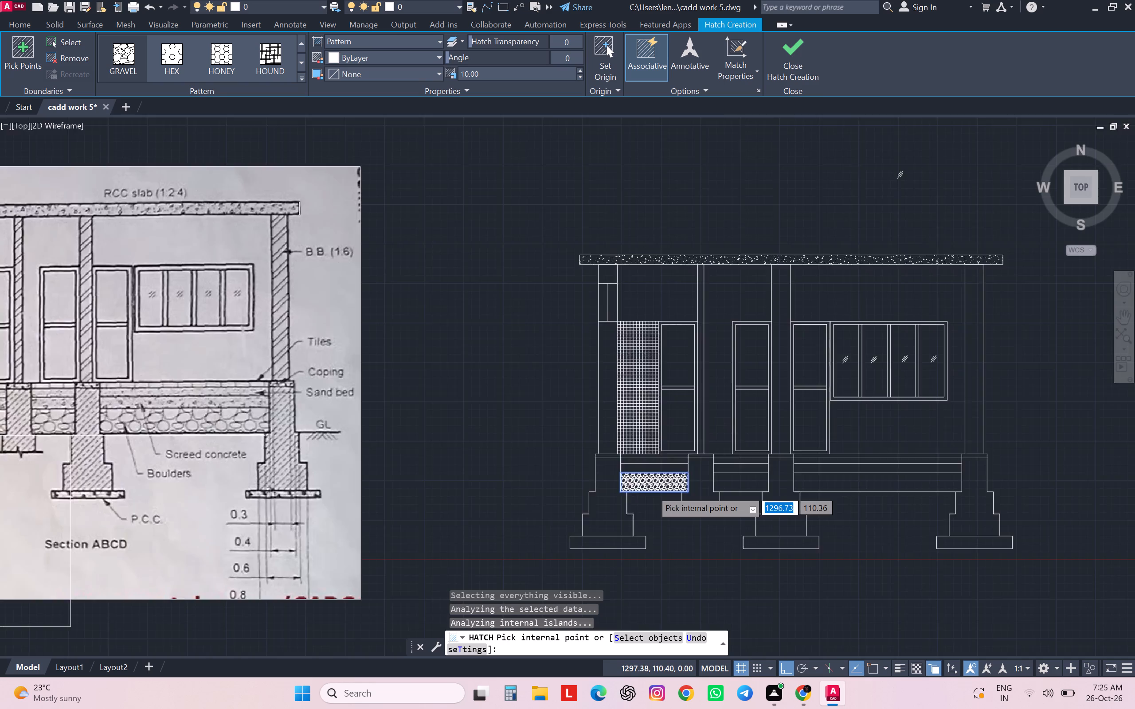
scroll(651, 490, up, 2)
scroll(650, 490, down, 2)
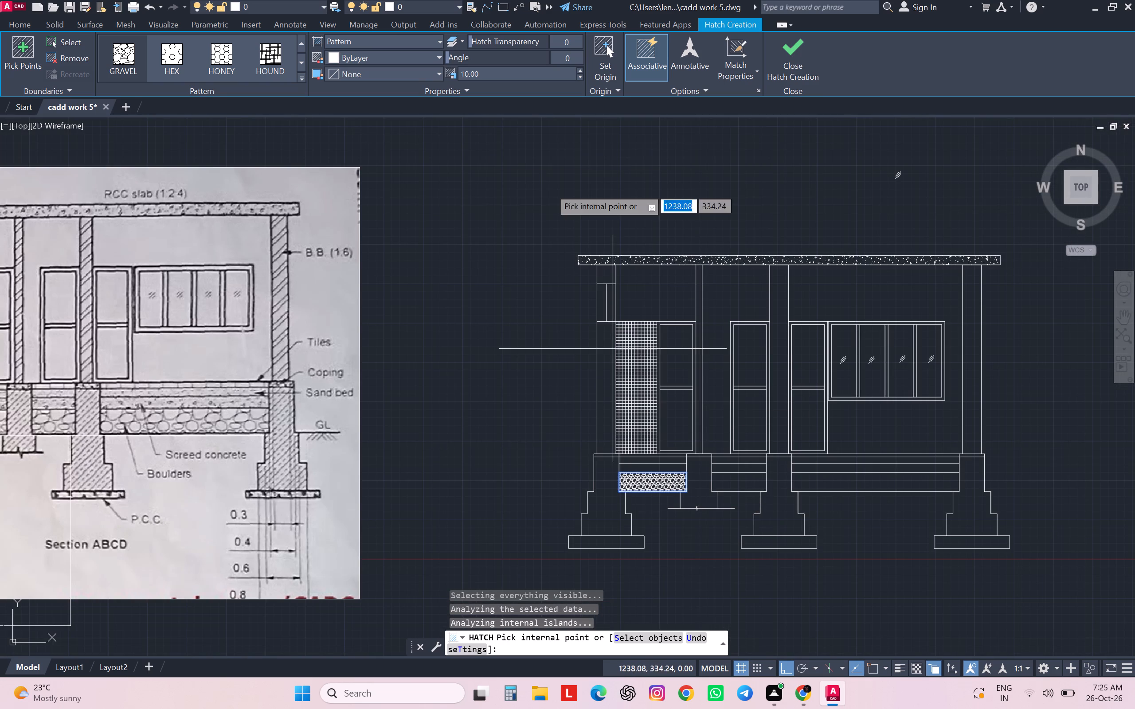
drag(492, 76, 456, 76)
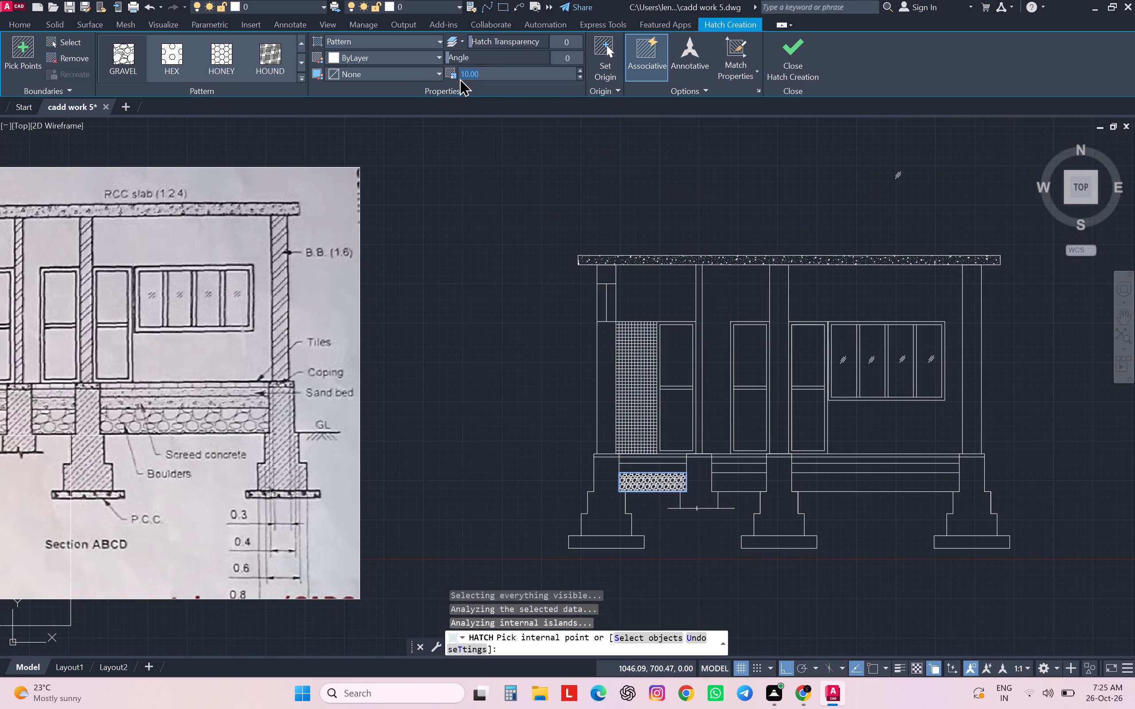
text(15)
key(Return)
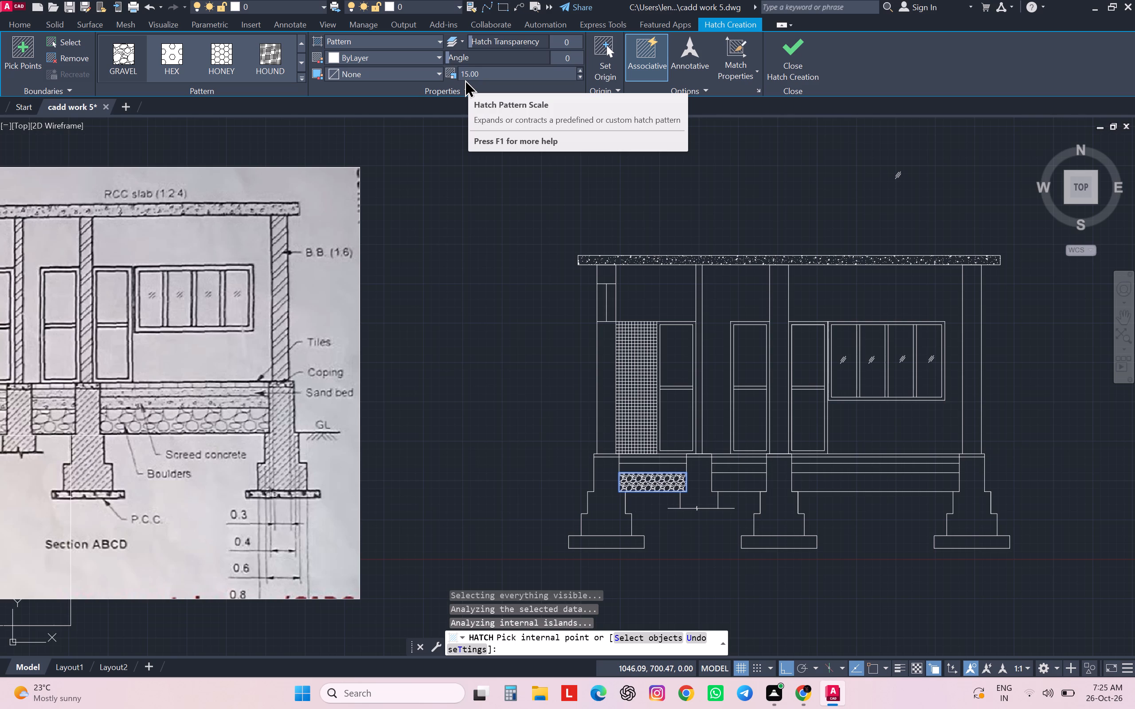
Add the middle and rightmost boulder layers between the footings to the same gravel hatch.
click(731, 478)
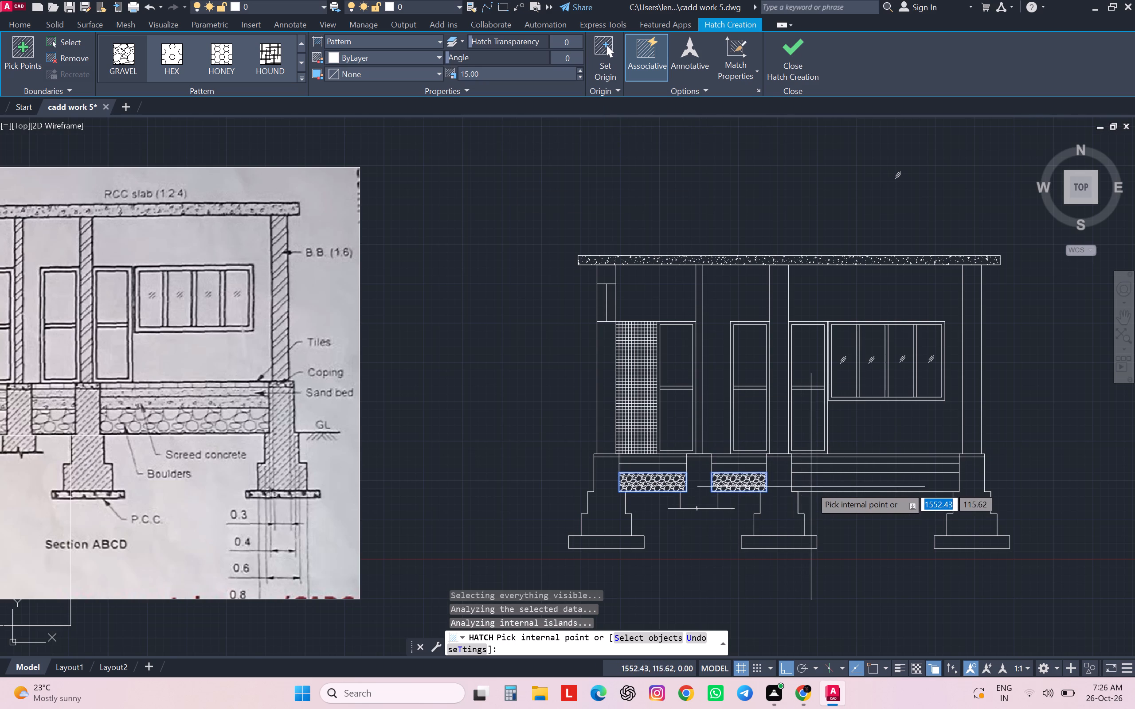
click(811, 486)
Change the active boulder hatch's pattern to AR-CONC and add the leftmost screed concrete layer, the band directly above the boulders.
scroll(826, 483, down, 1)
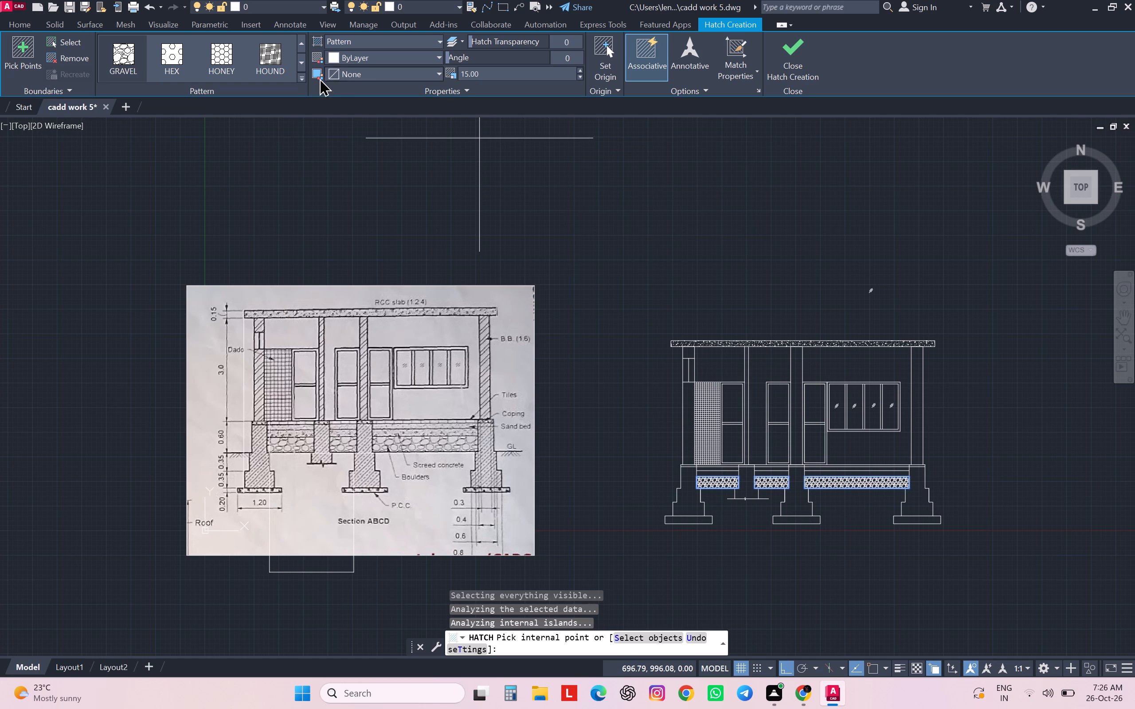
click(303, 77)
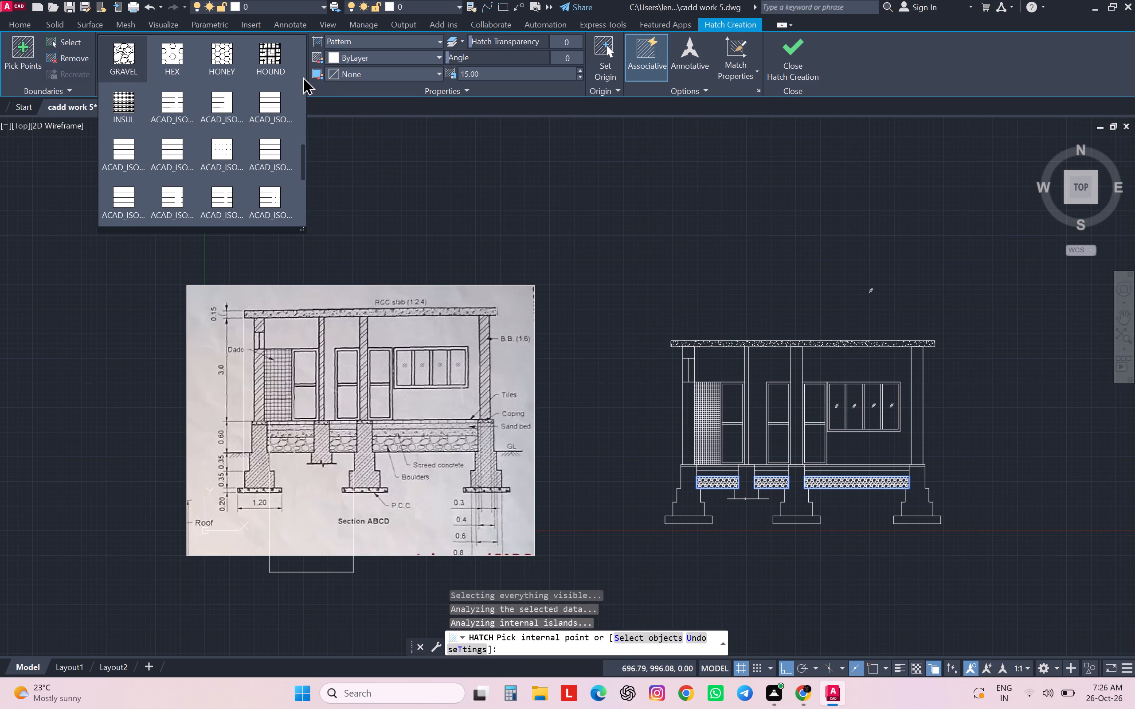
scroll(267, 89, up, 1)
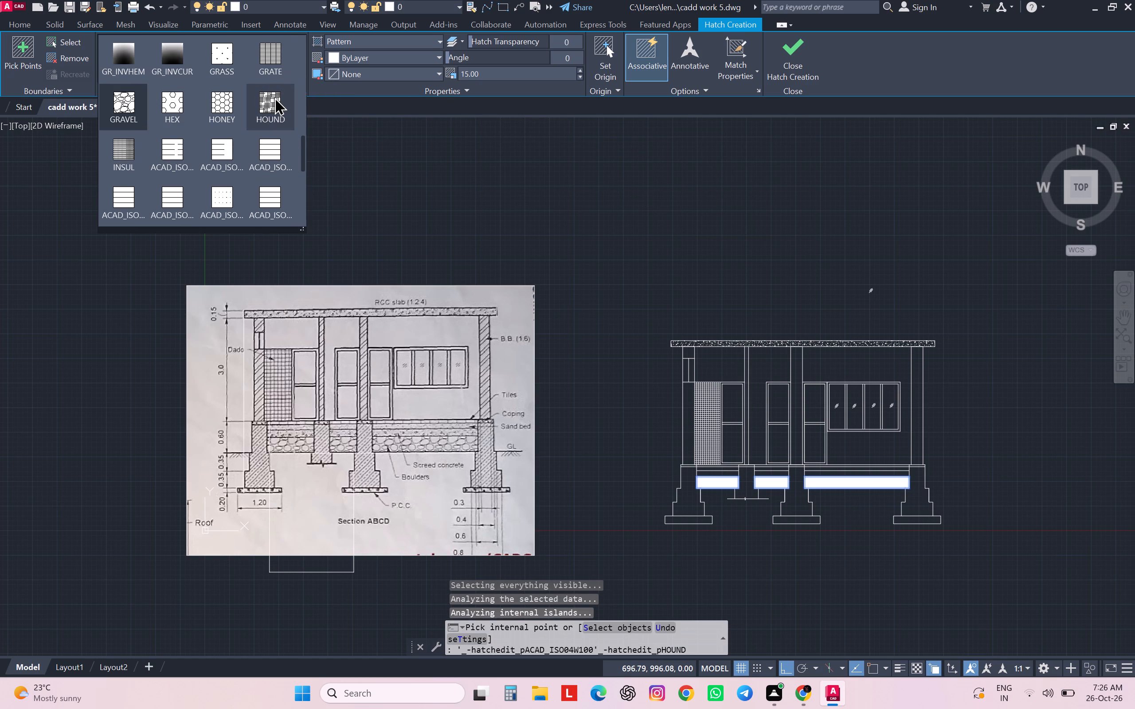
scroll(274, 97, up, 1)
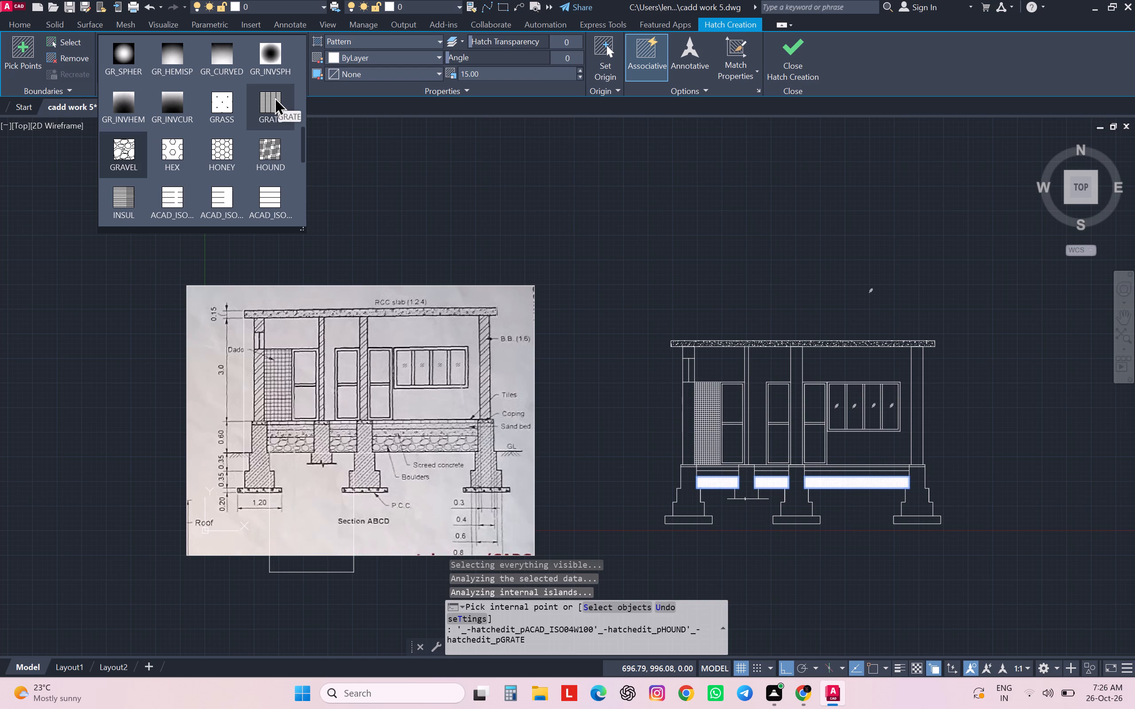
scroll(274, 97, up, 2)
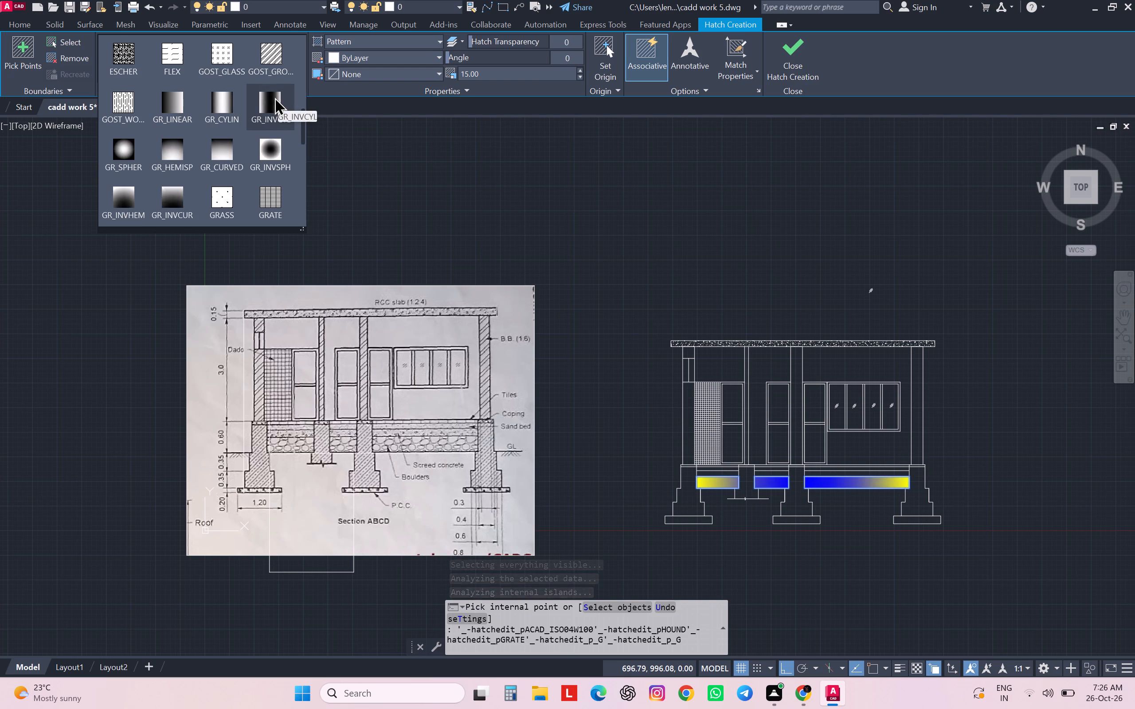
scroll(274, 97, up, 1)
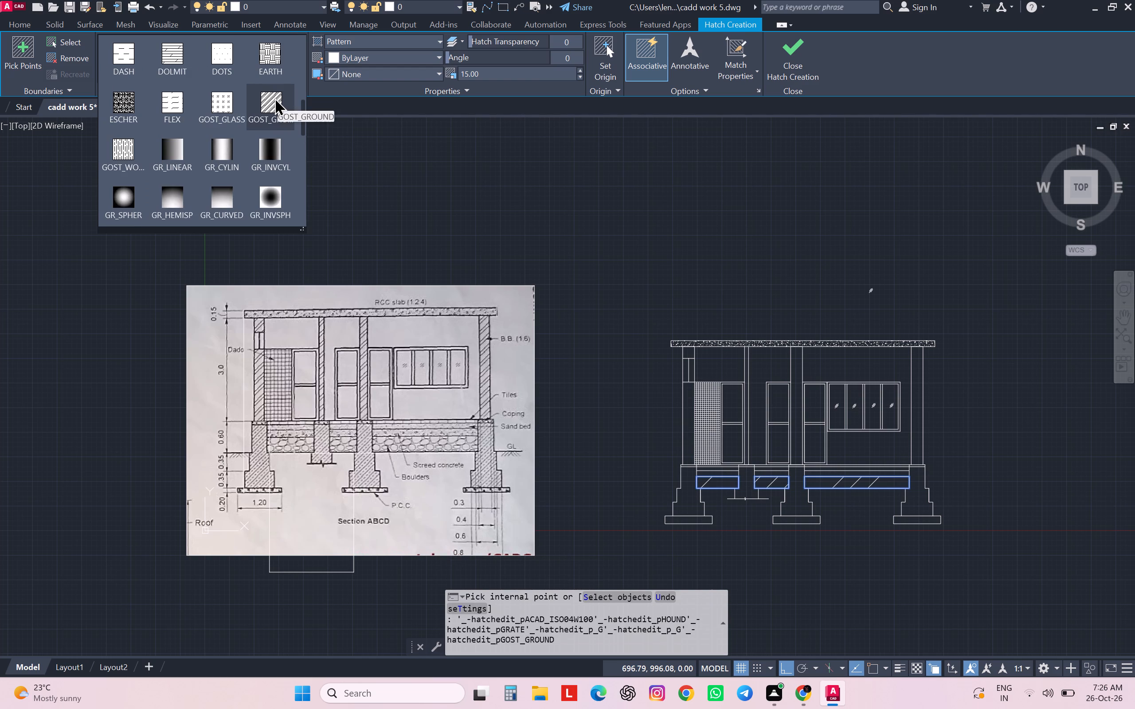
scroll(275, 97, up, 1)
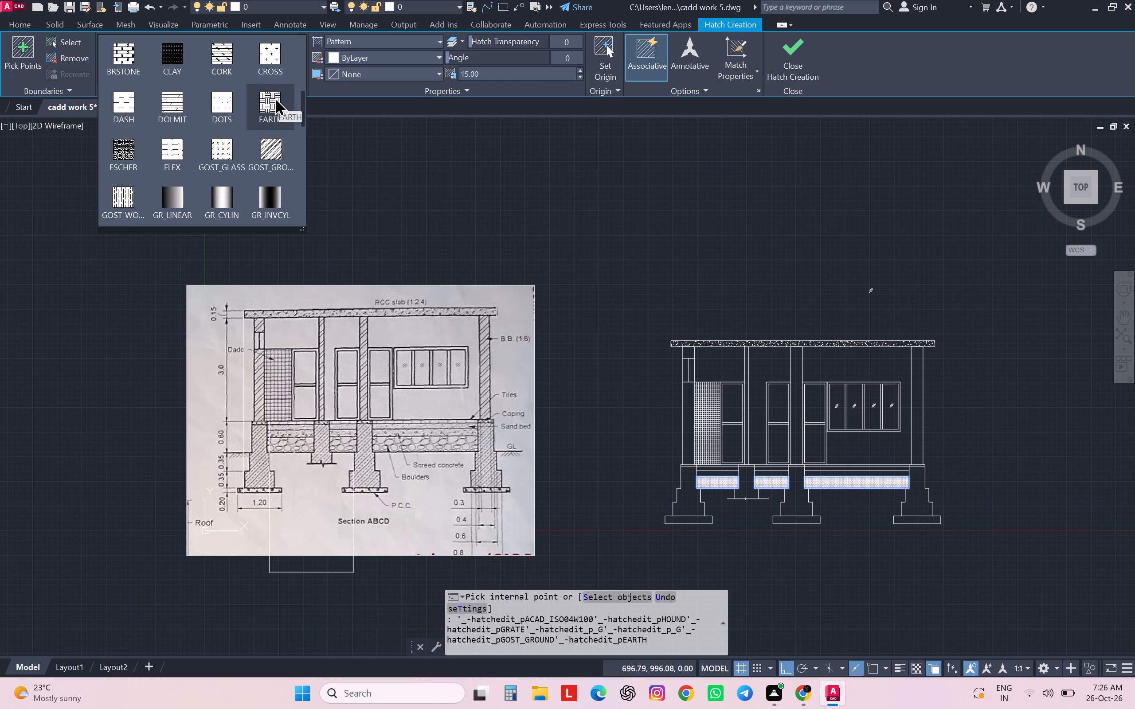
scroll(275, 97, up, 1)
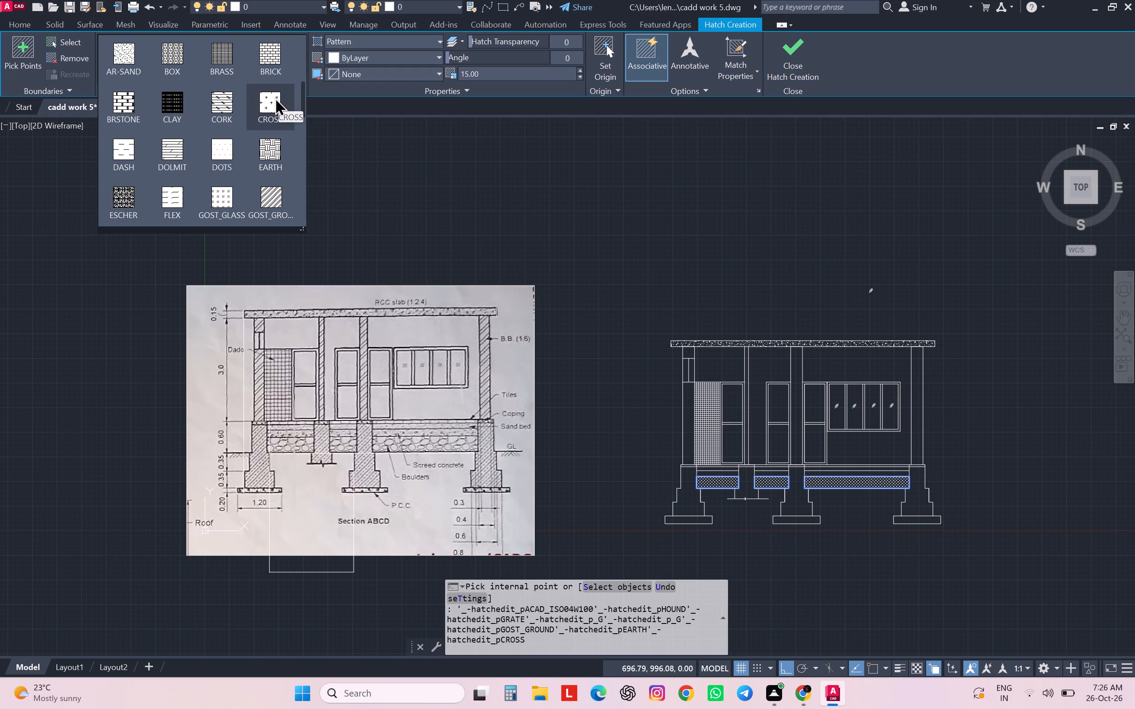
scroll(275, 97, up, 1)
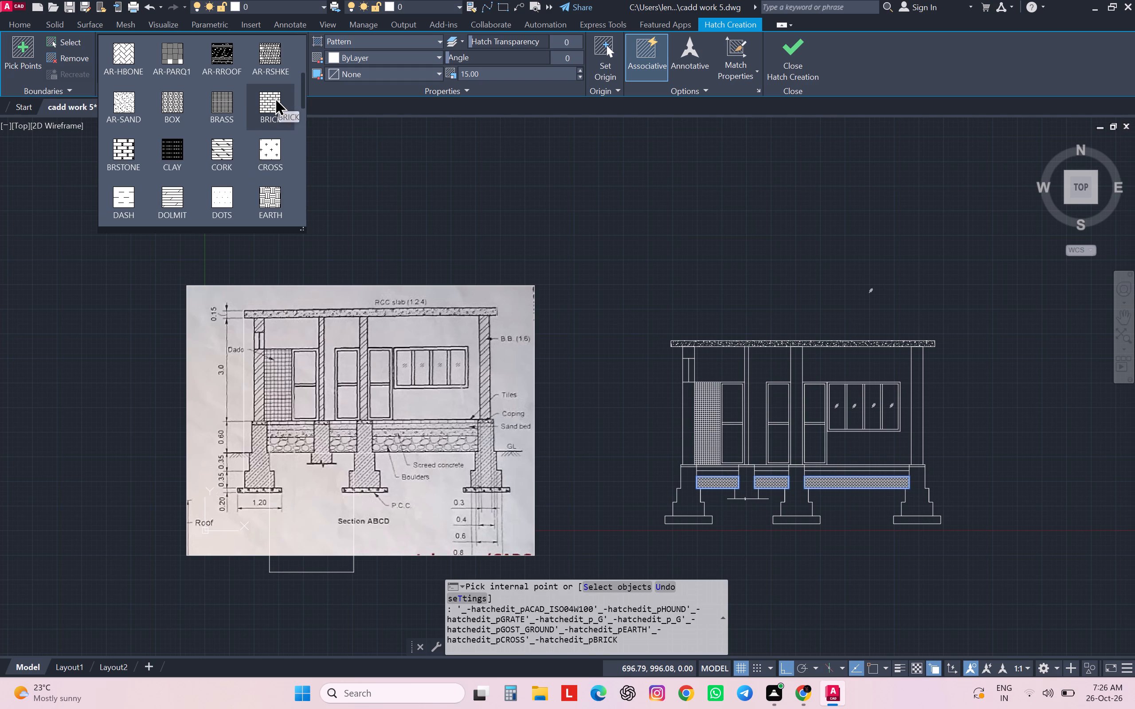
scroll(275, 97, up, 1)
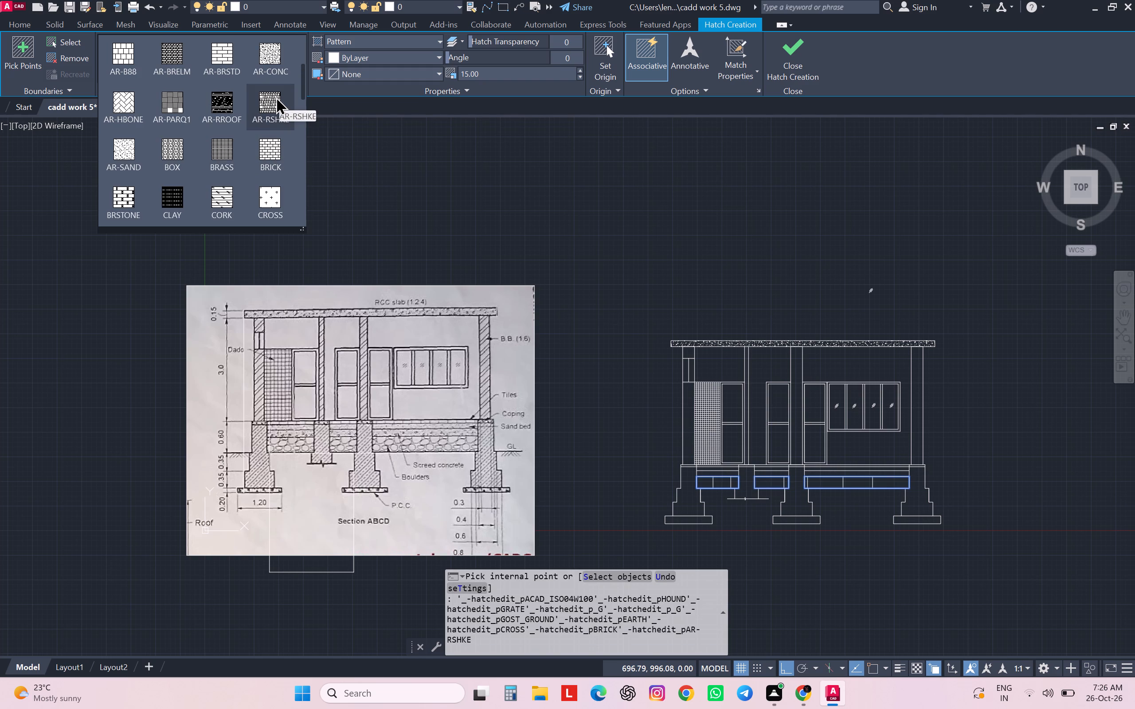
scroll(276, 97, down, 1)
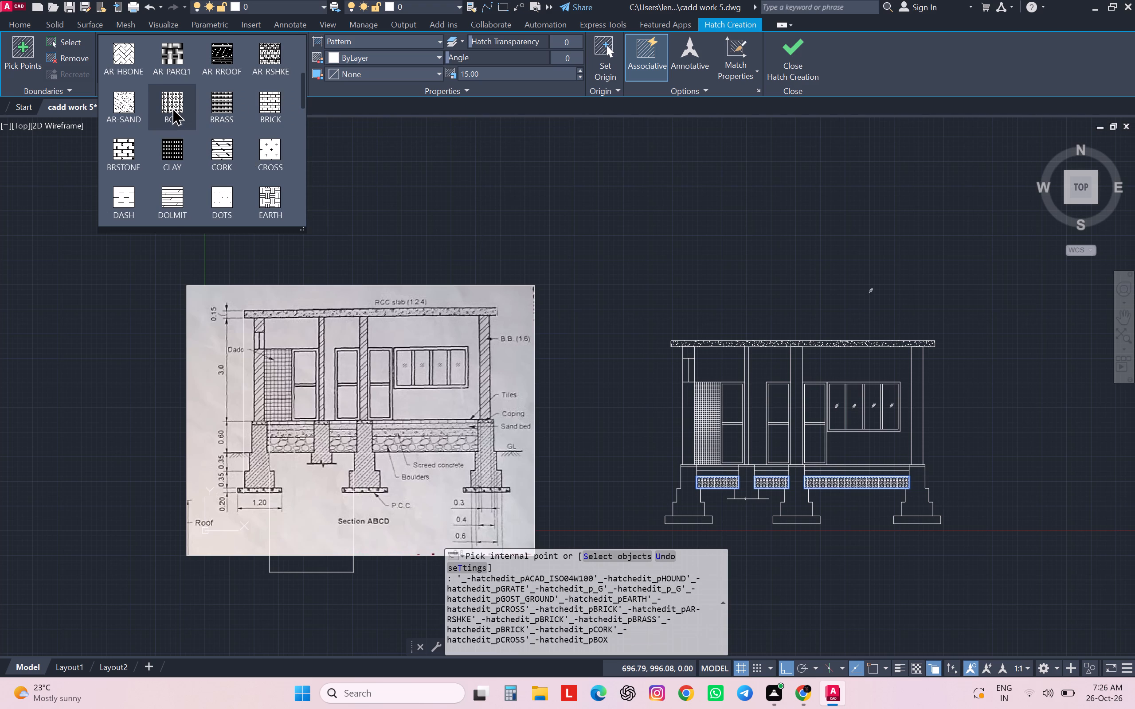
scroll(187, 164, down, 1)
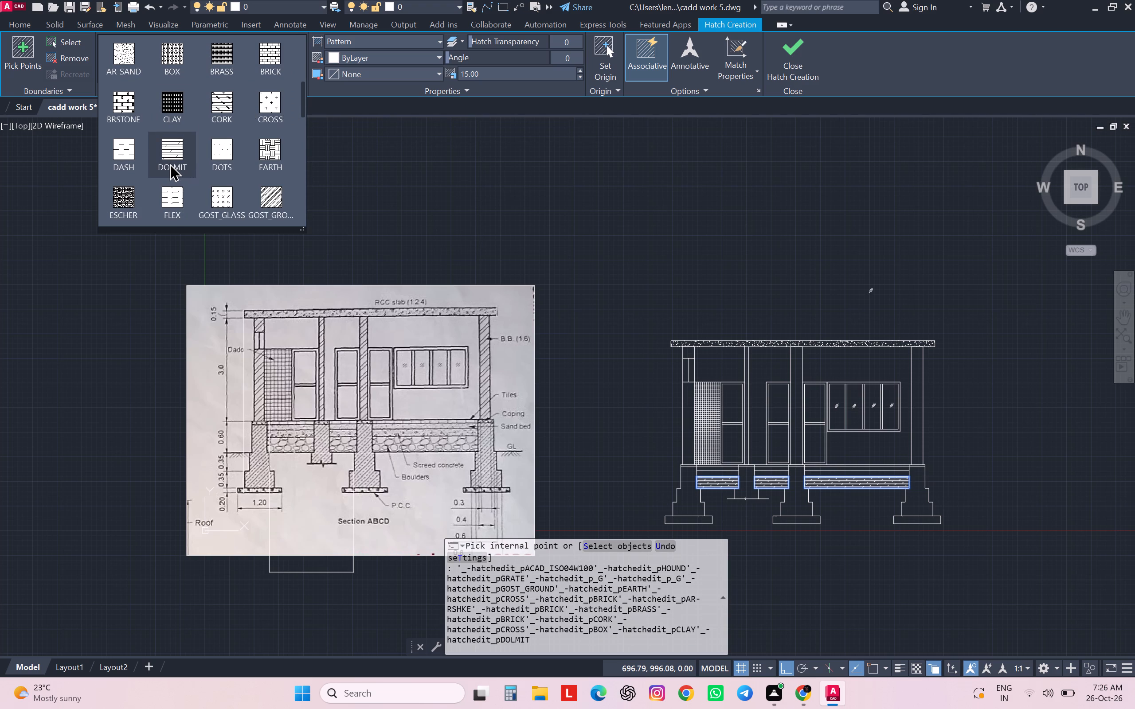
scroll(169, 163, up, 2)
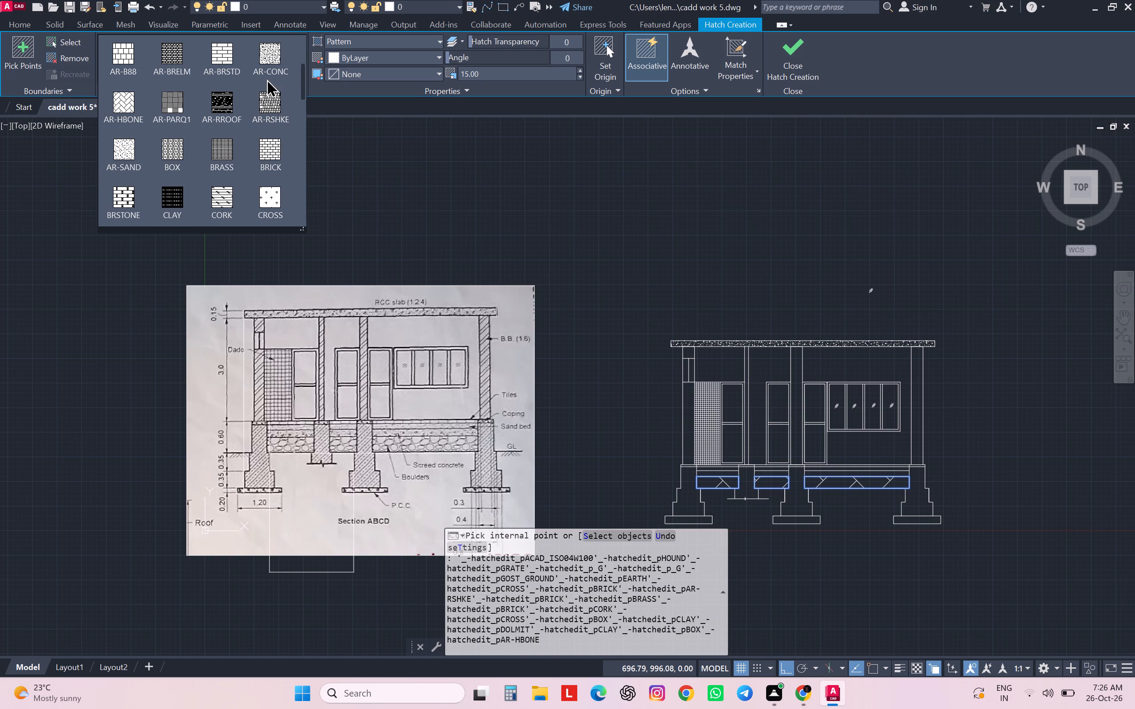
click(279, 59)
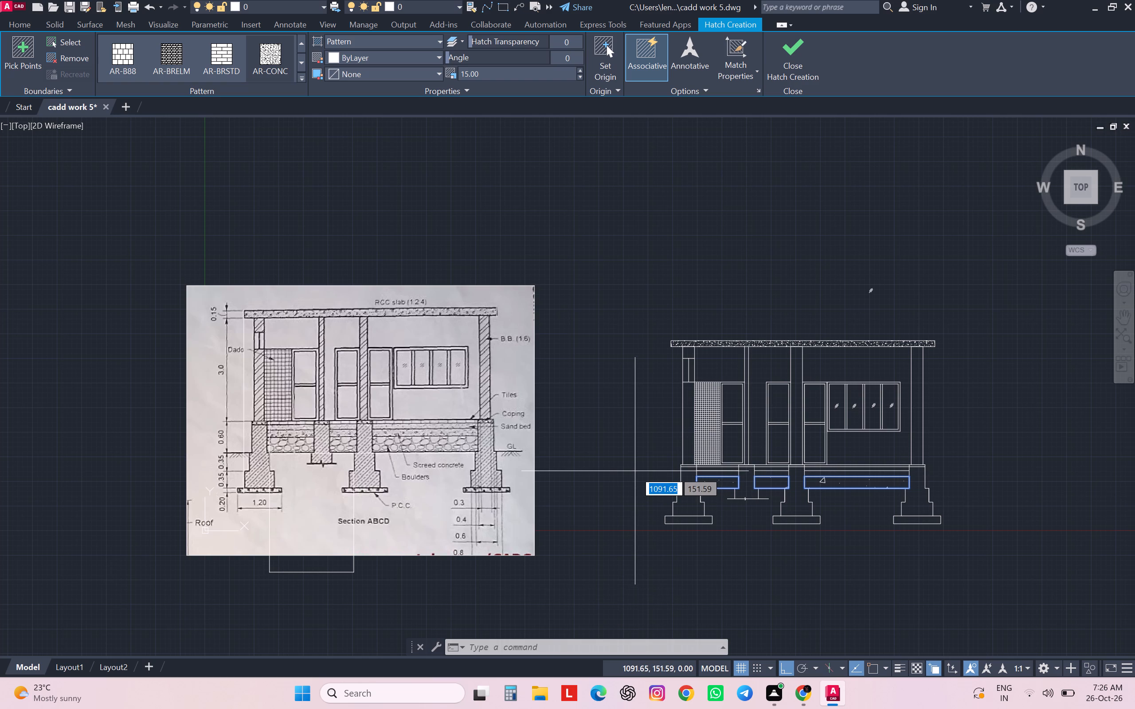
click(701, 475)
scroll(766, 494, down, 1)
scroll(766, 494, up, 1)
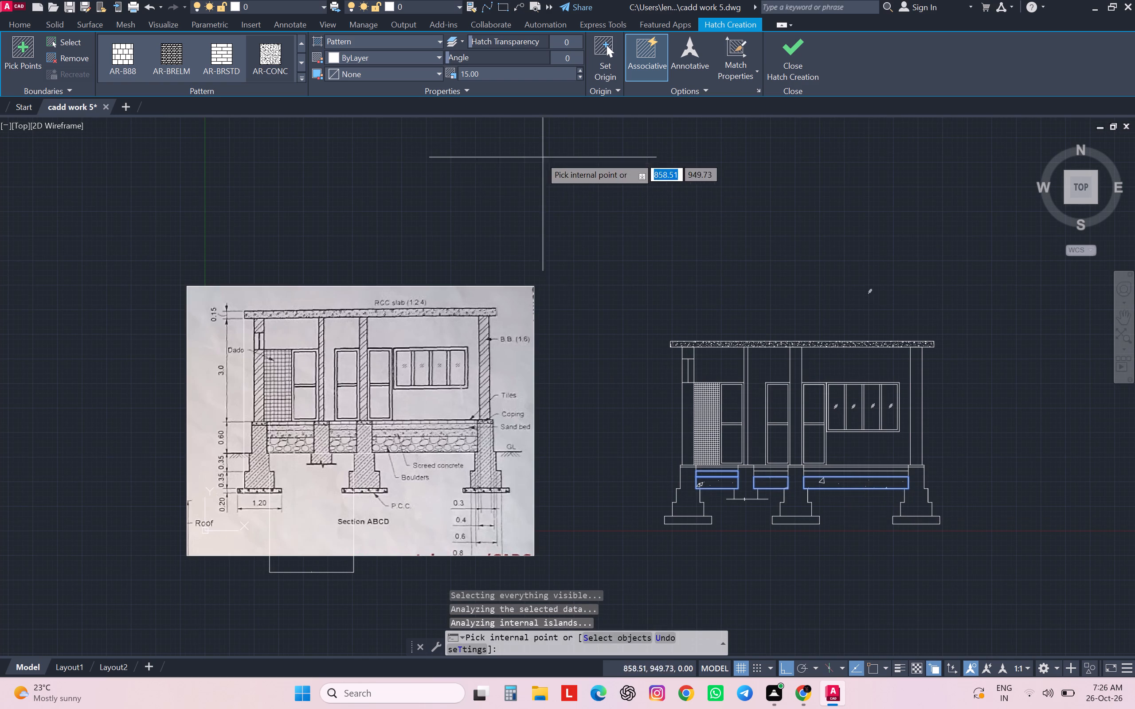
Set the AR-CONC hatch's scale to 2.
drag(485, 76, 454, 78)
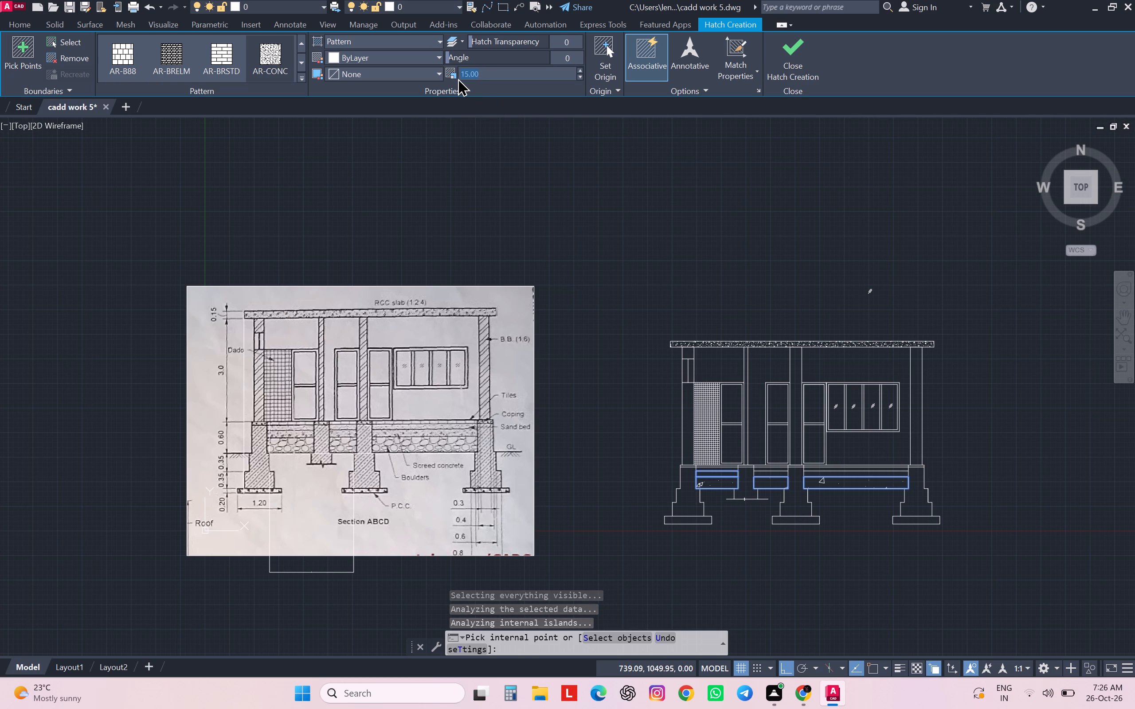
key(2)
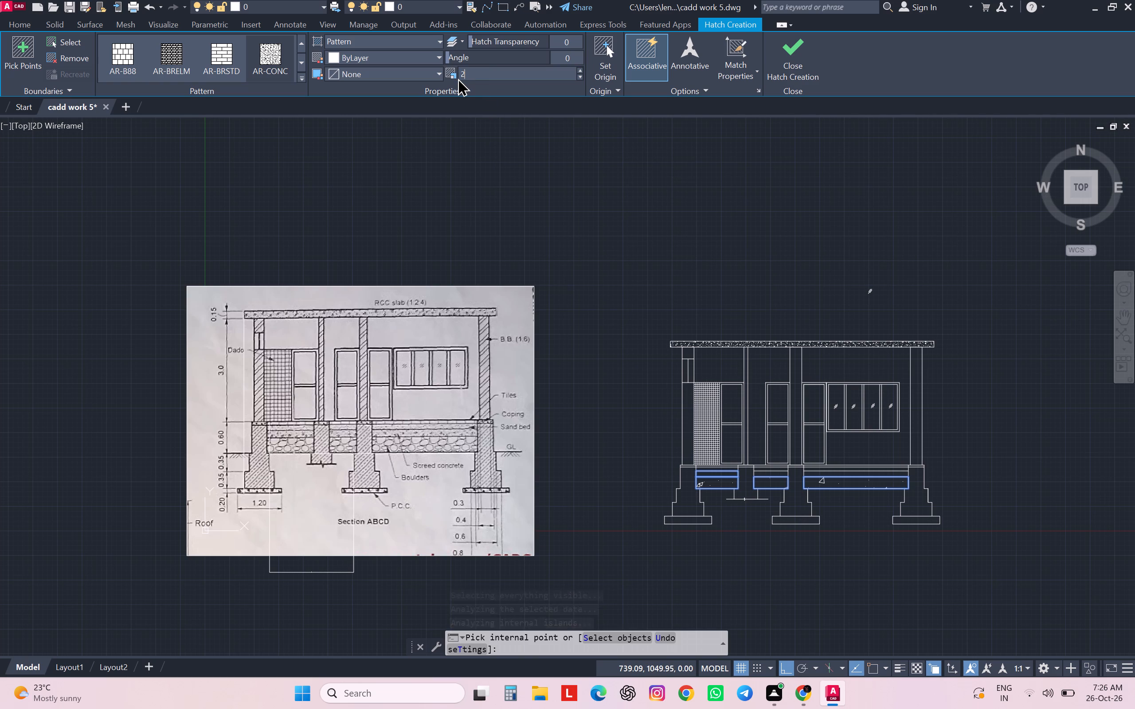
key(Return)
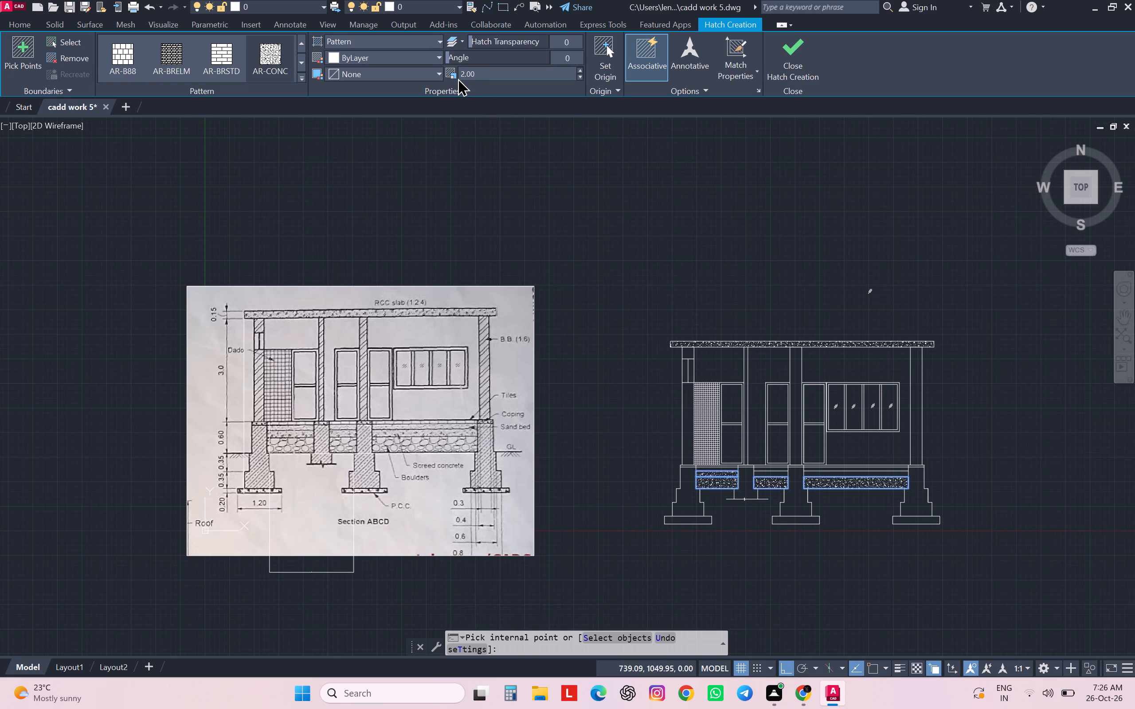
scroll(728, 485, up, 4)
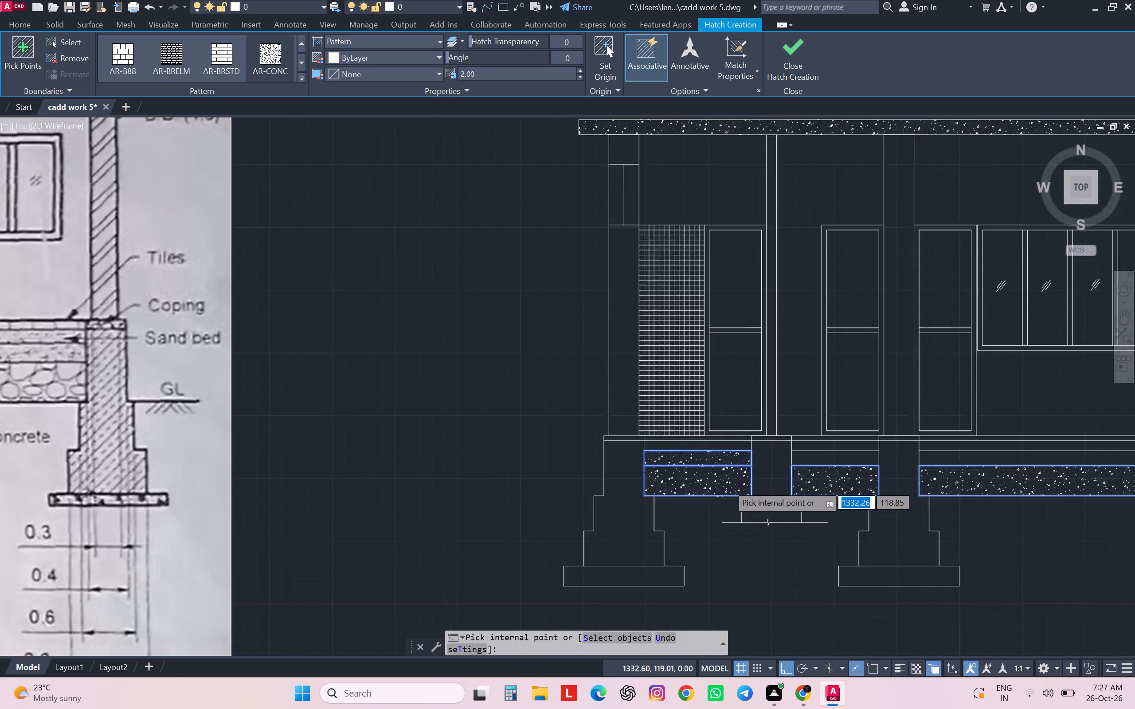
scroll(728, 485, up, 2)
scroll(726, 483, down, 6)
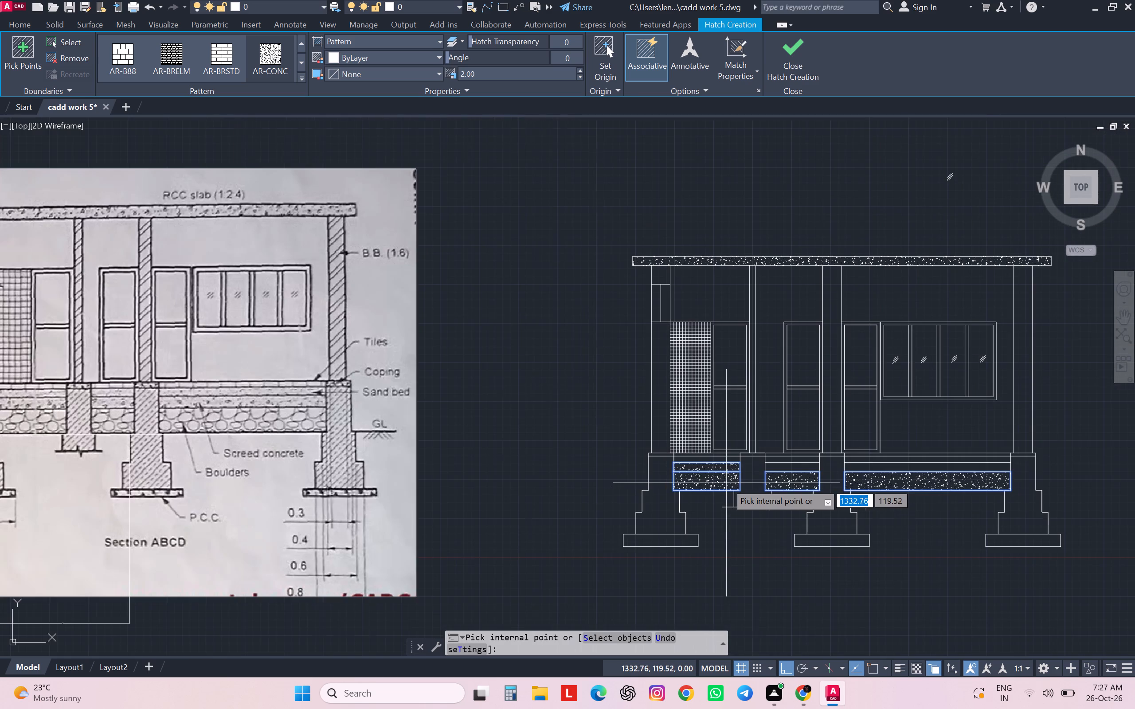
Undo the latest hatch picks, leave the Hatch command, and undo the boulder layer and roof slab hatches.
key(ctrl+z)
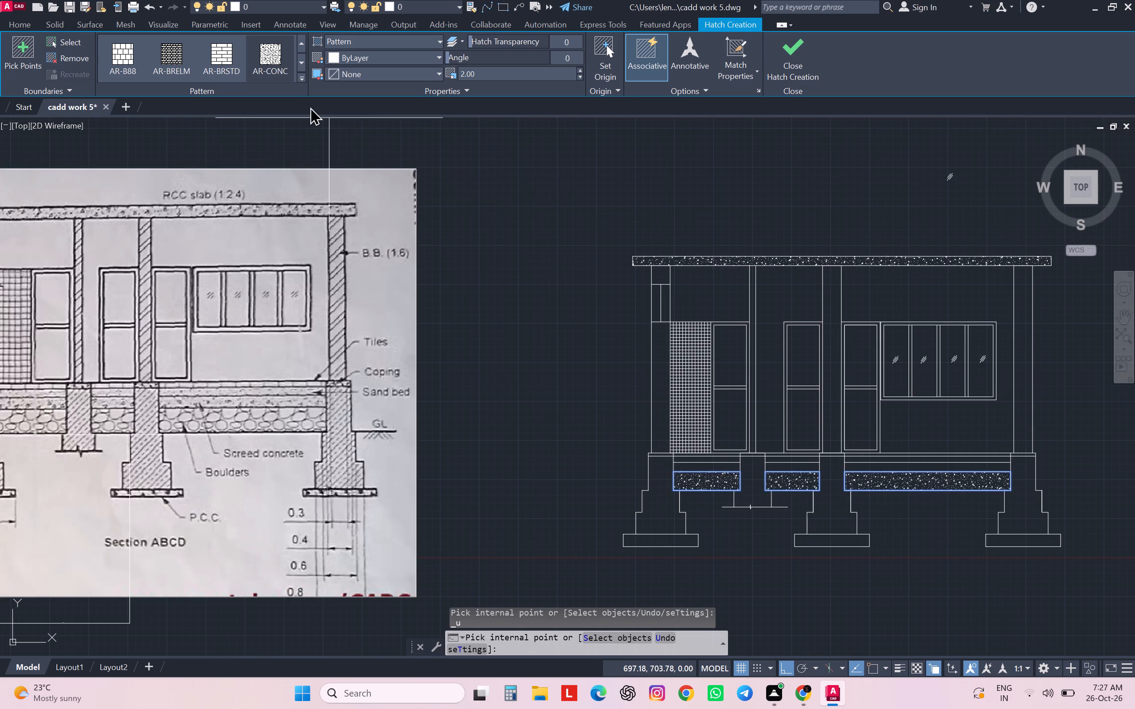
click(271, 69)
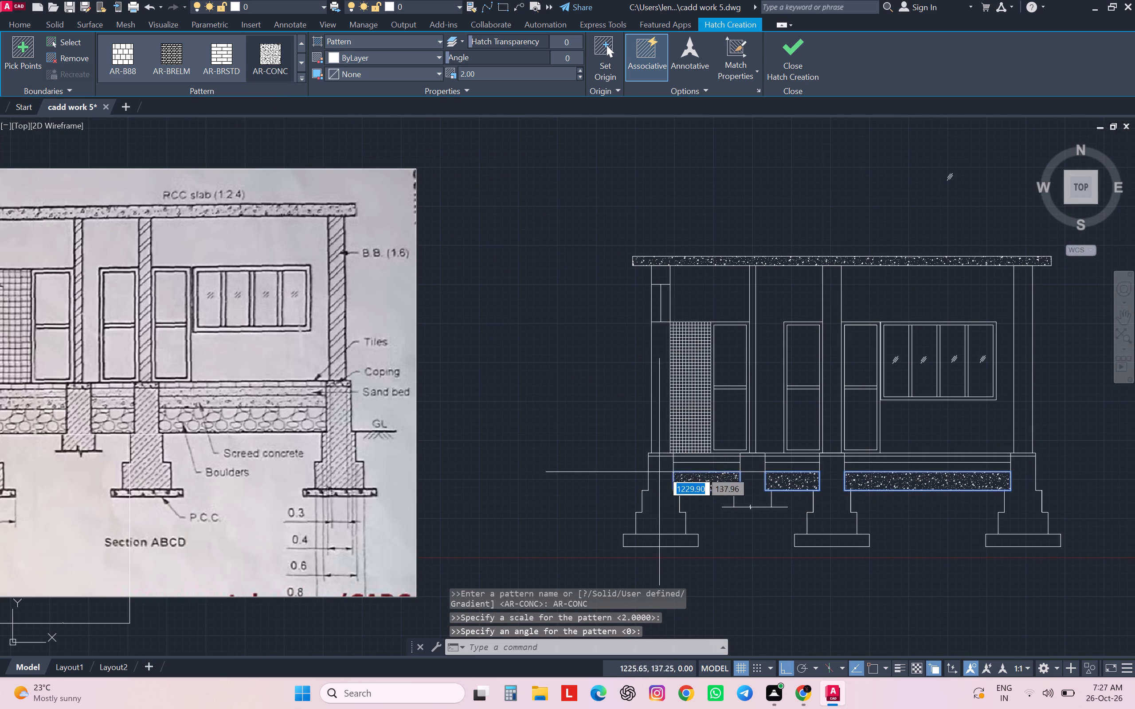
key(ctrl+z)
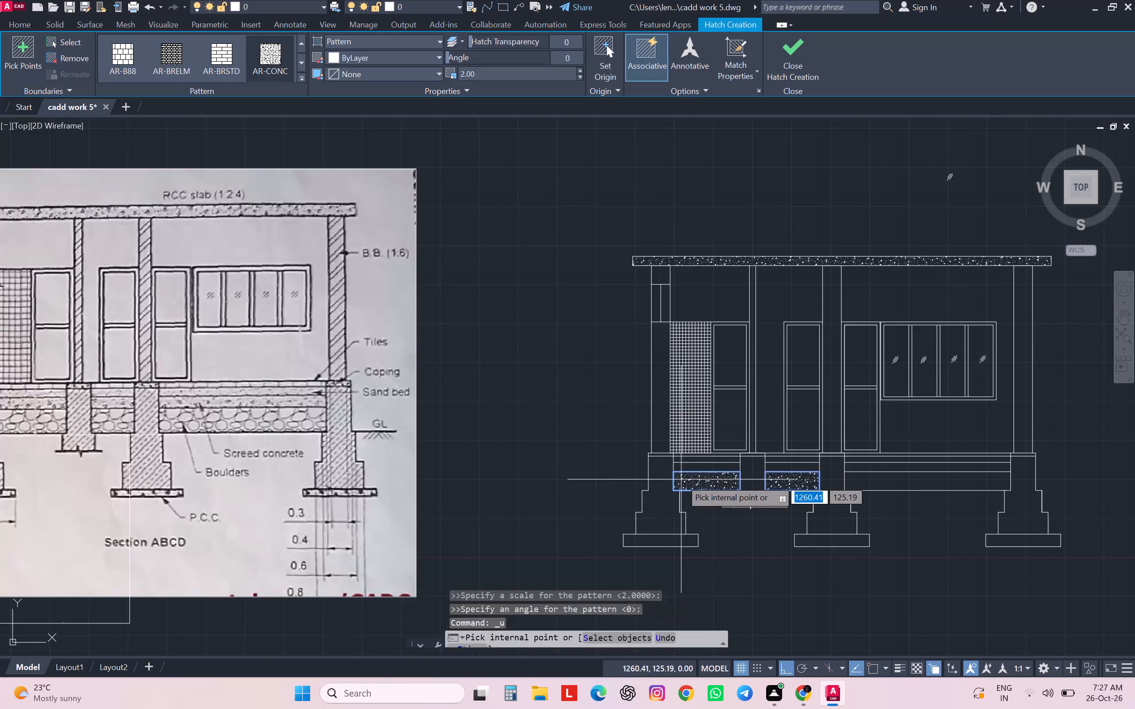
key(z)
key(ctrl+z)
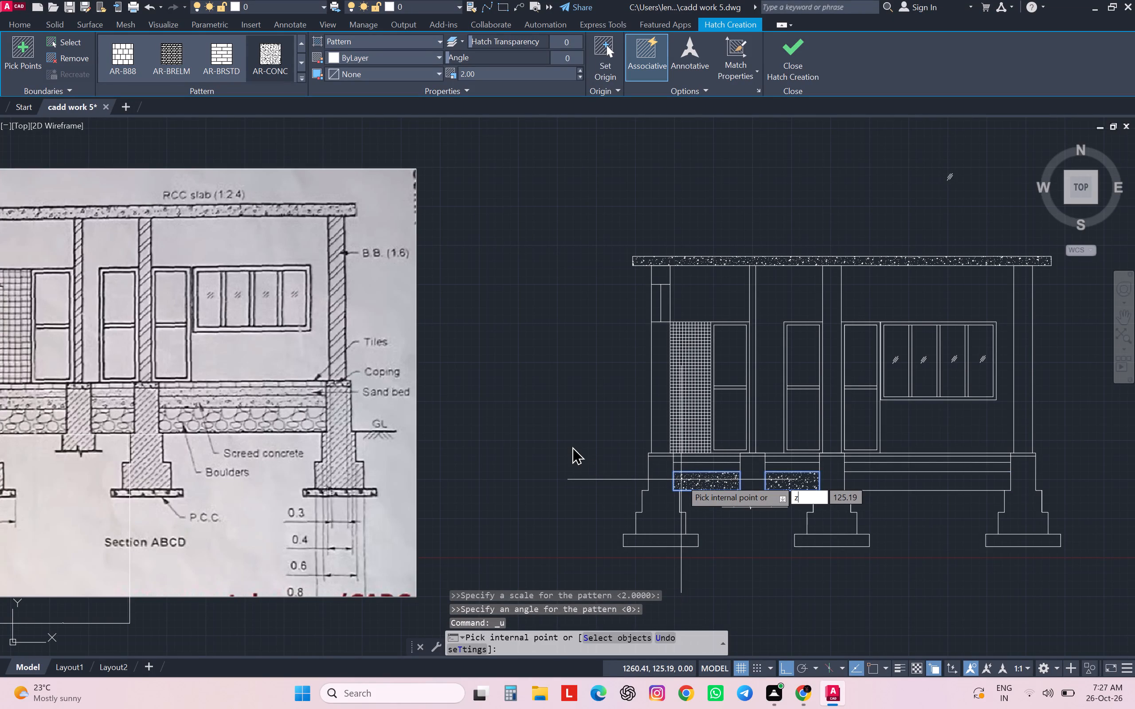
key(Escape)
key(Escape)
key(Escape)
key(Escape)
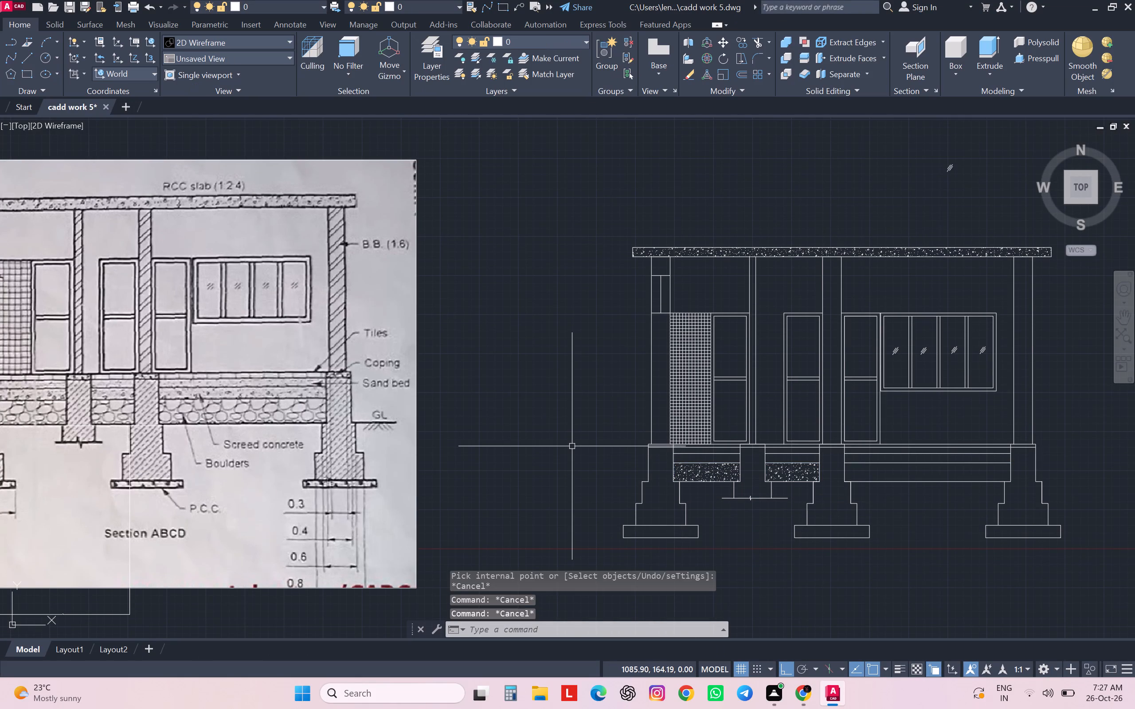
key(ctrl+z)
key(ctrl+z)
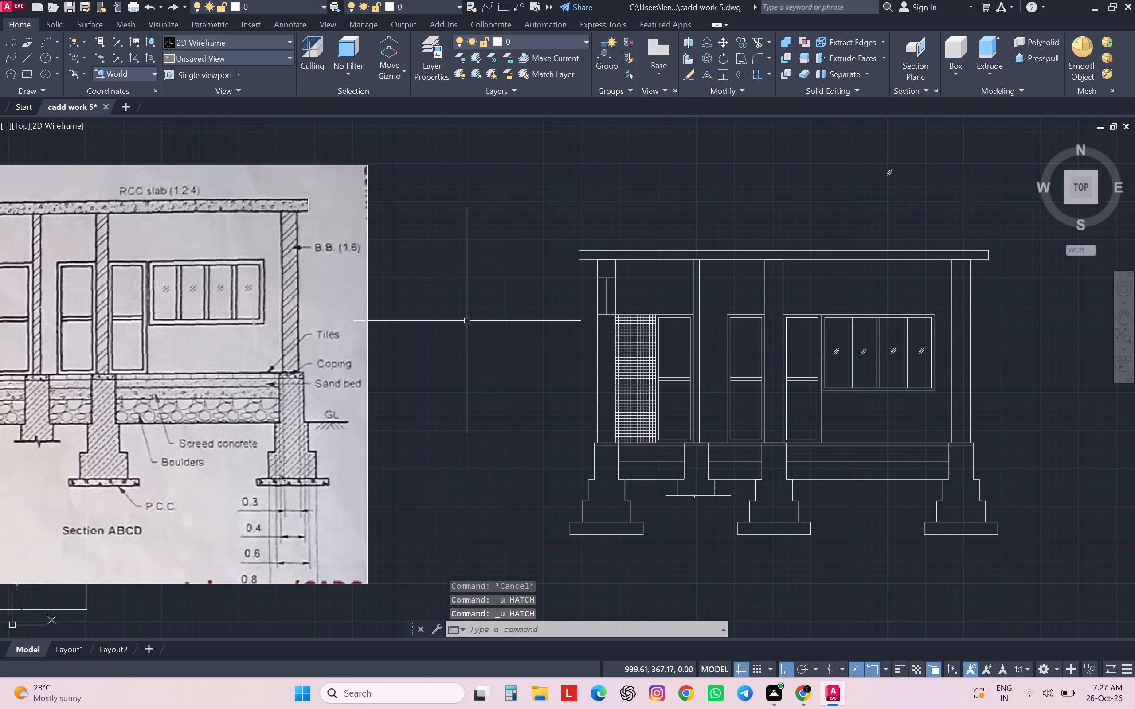
Hatch the roof slab with the AR-CONC pattern at scale 2.
text(ha)
key(Return)
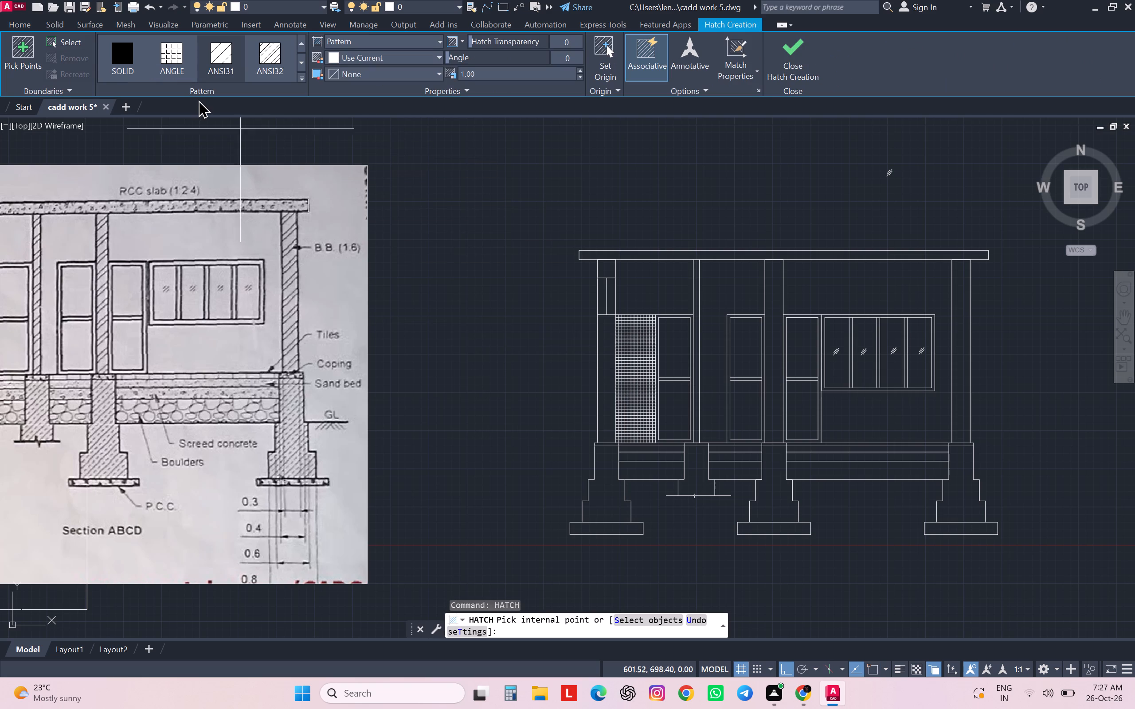
click(302, 78)
scroll(302, 78, down, 1)
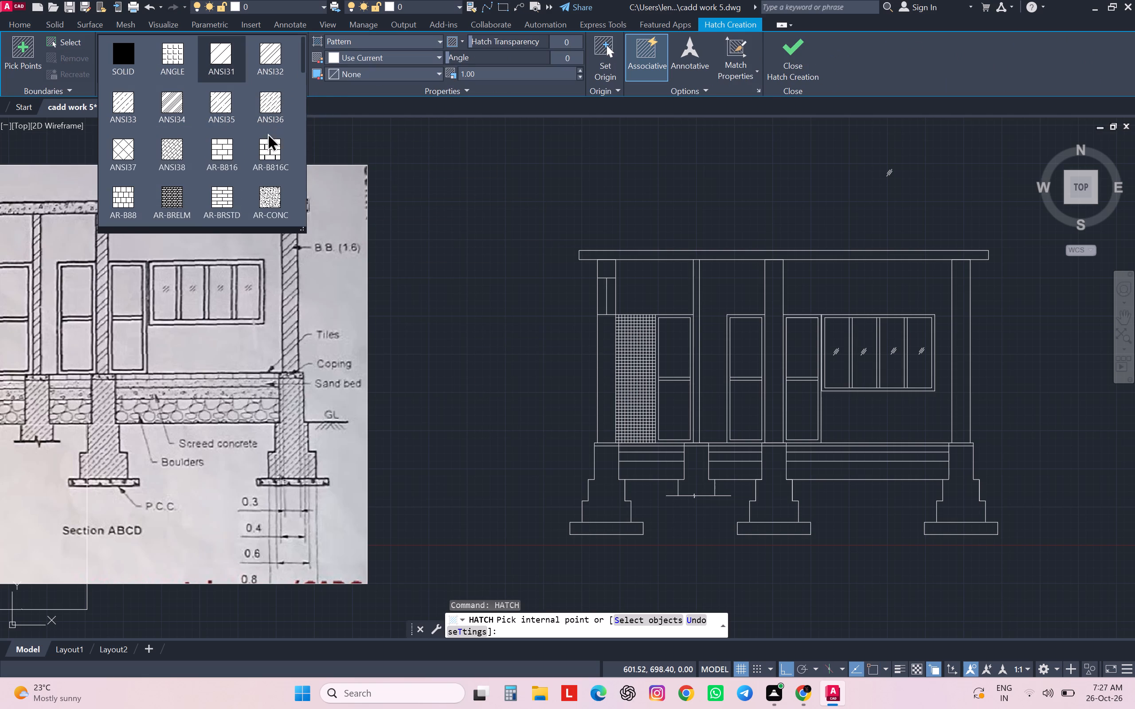
click(267, 191)
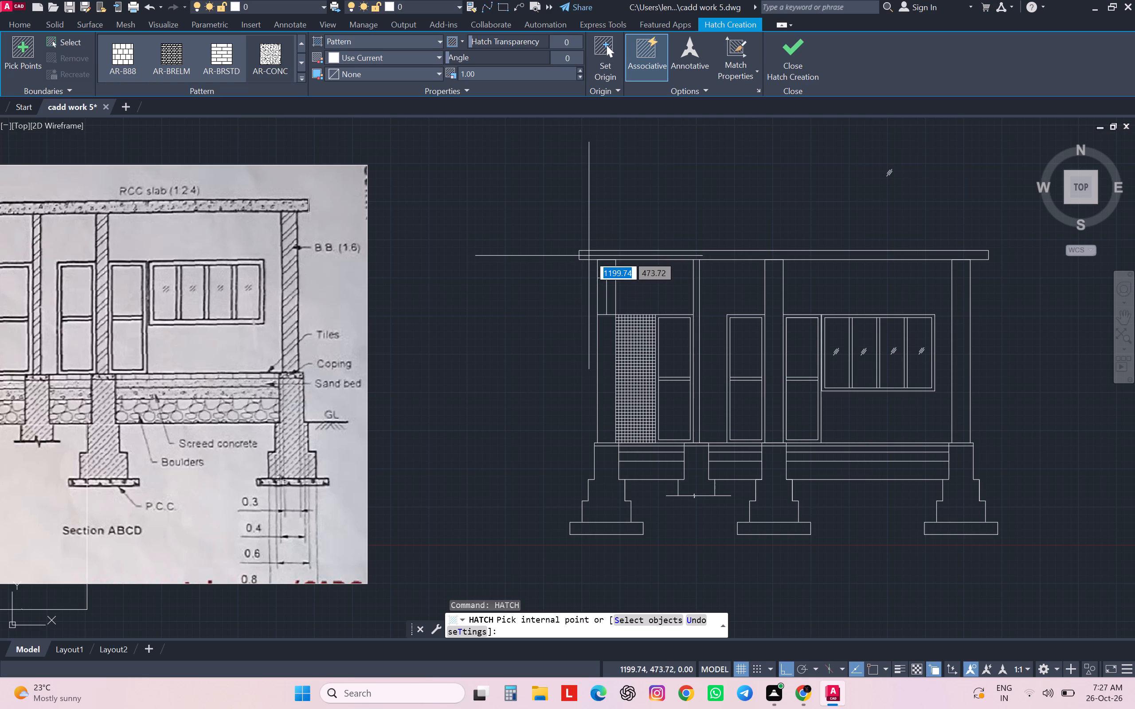
drag(499, 74, 457, 86)
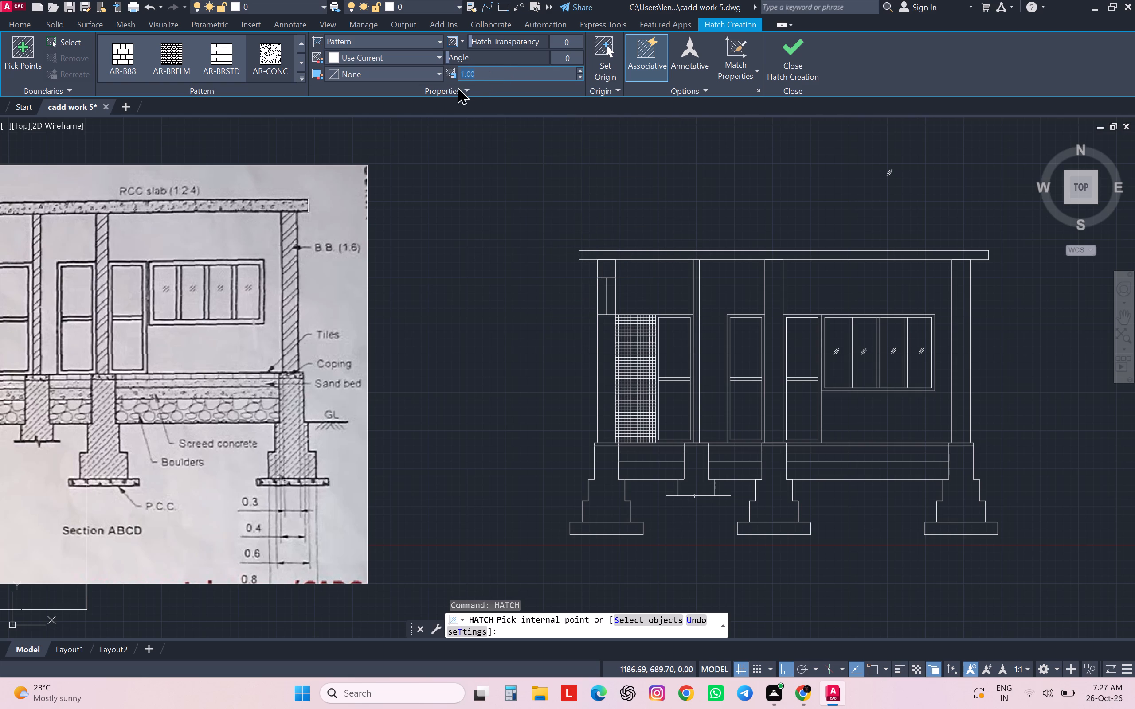
drag(457, 86, 443, 87)
key(2)
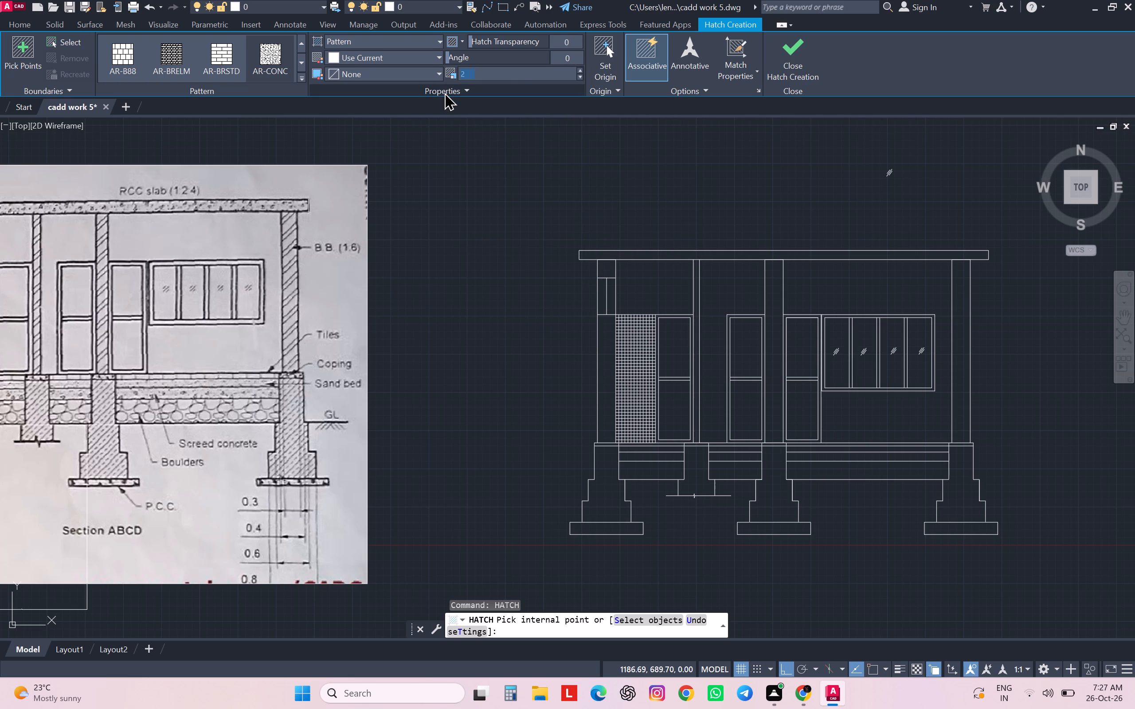
key(Return)
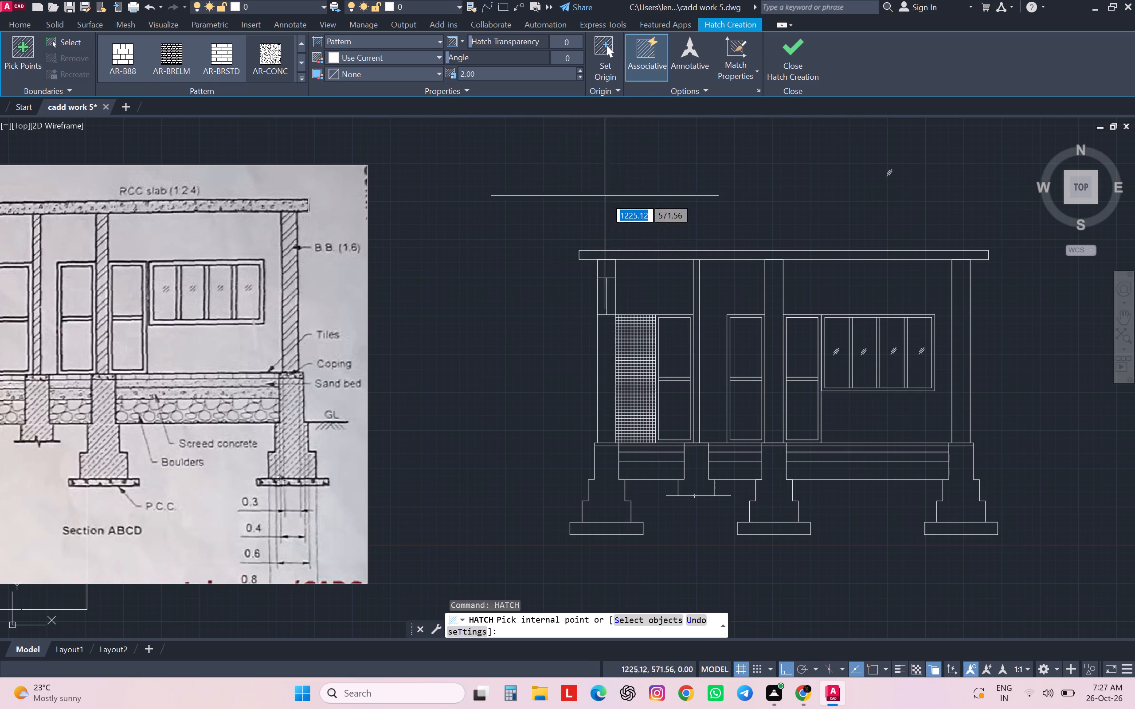
click(630, 257)
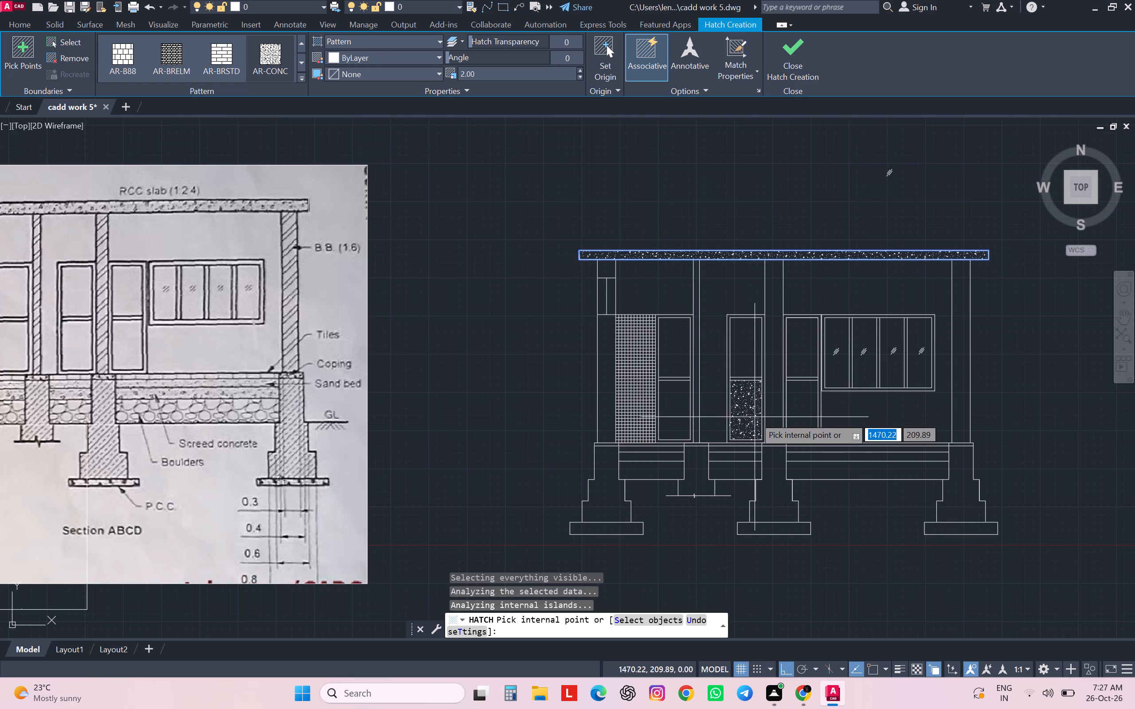
Hatch the three screed concrete bands between the foundation walls with the AR-CONC pattern at scale 2.
click(742, 457)
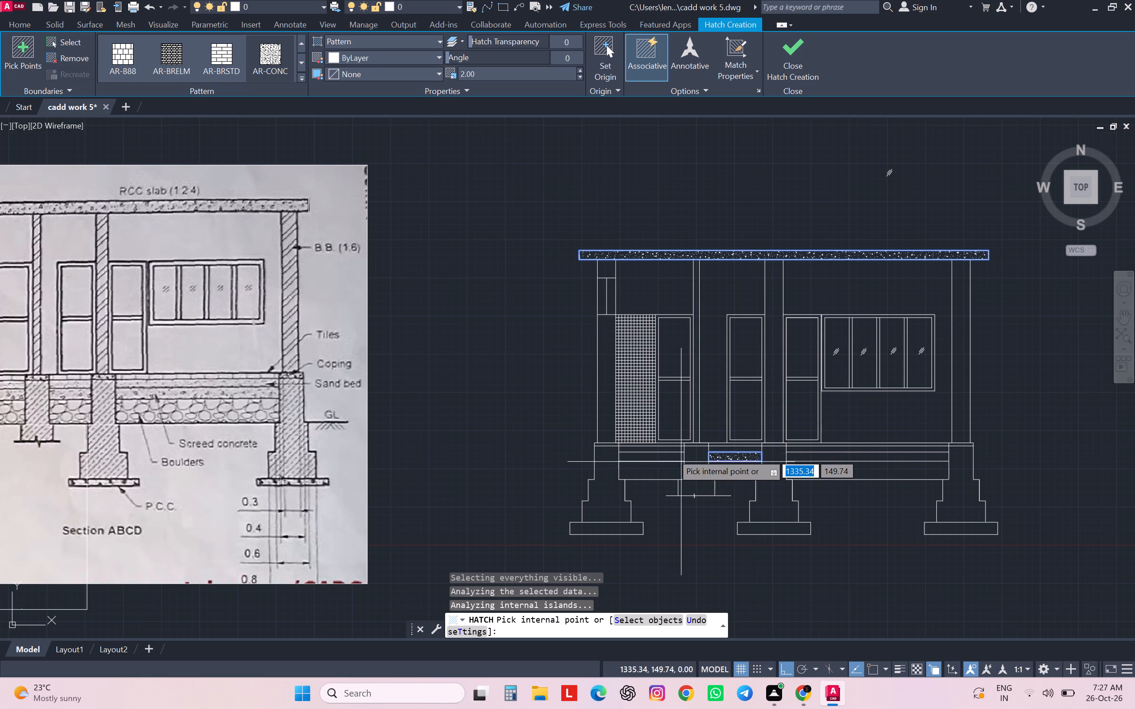
click(672, 458)
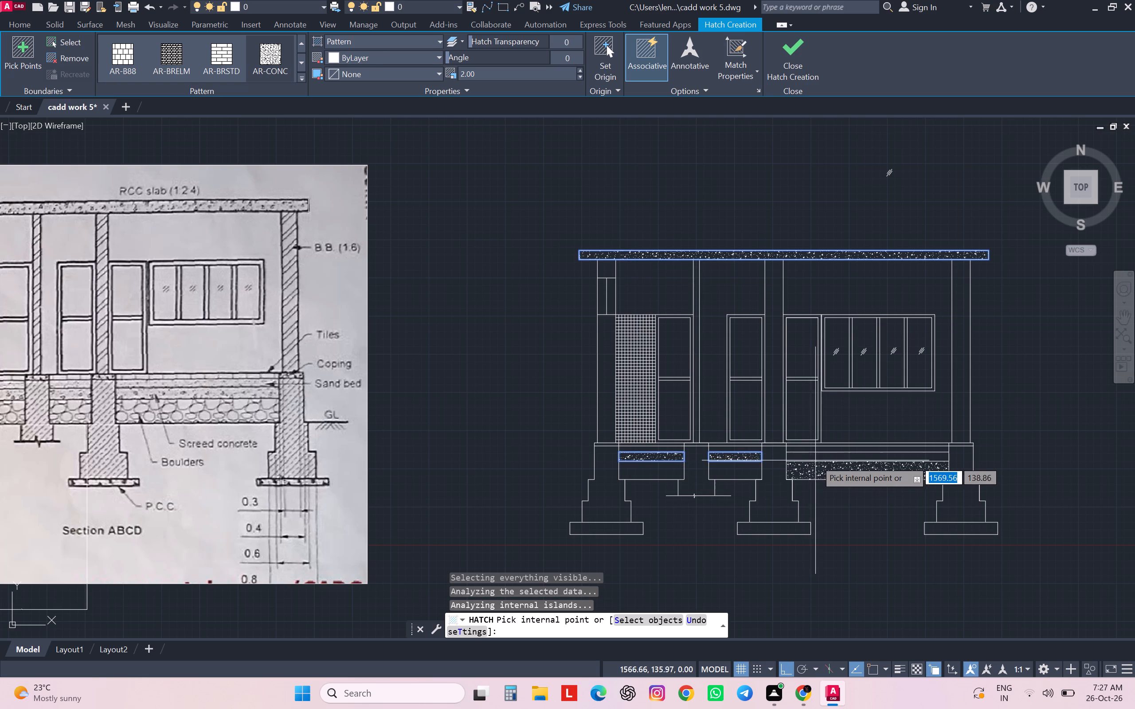
click(816, 459)
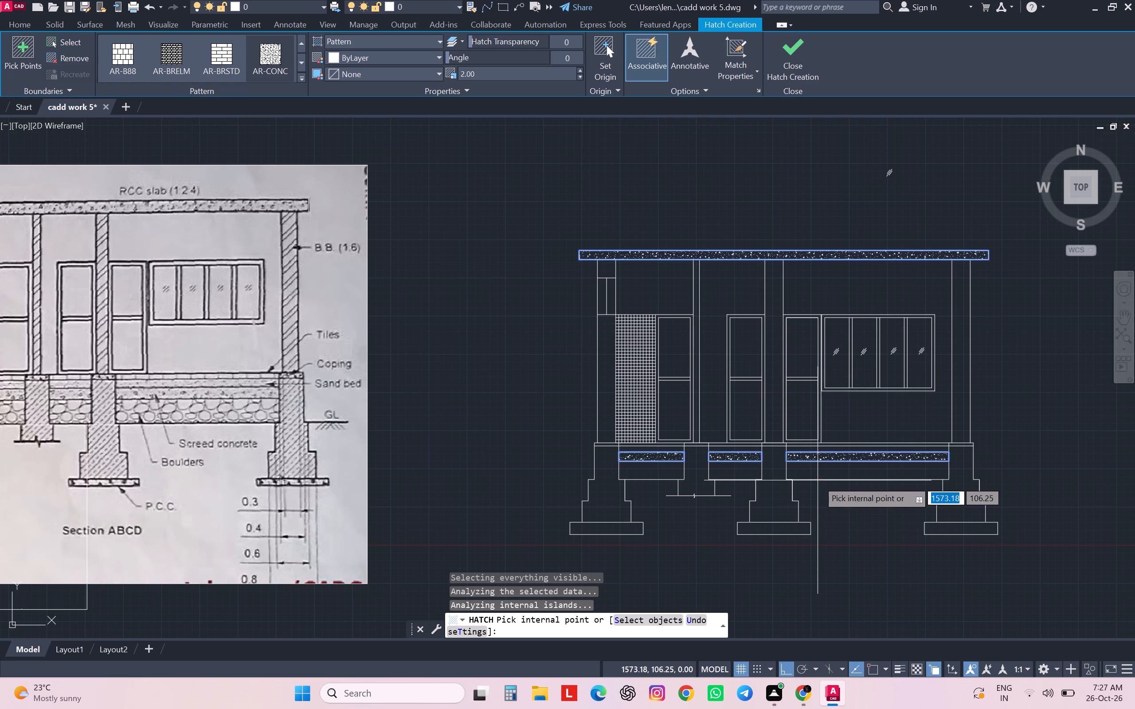
key(Escape)
key(Escape)
key(Escape)
key(Escape)
key(Escape)
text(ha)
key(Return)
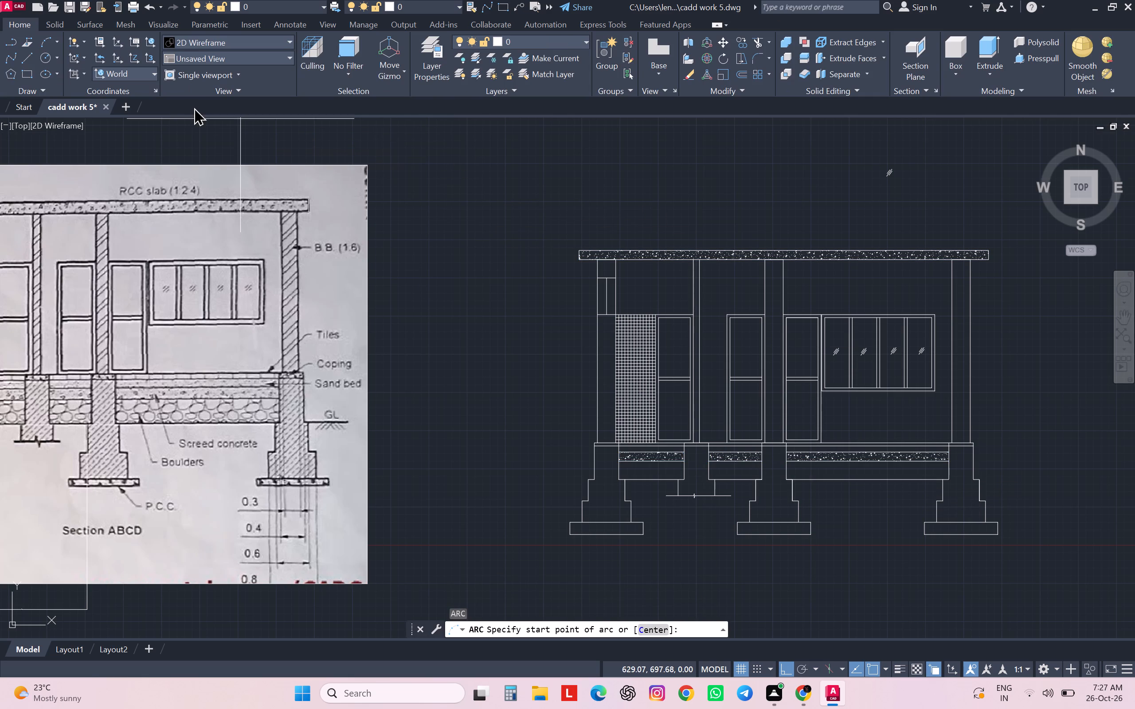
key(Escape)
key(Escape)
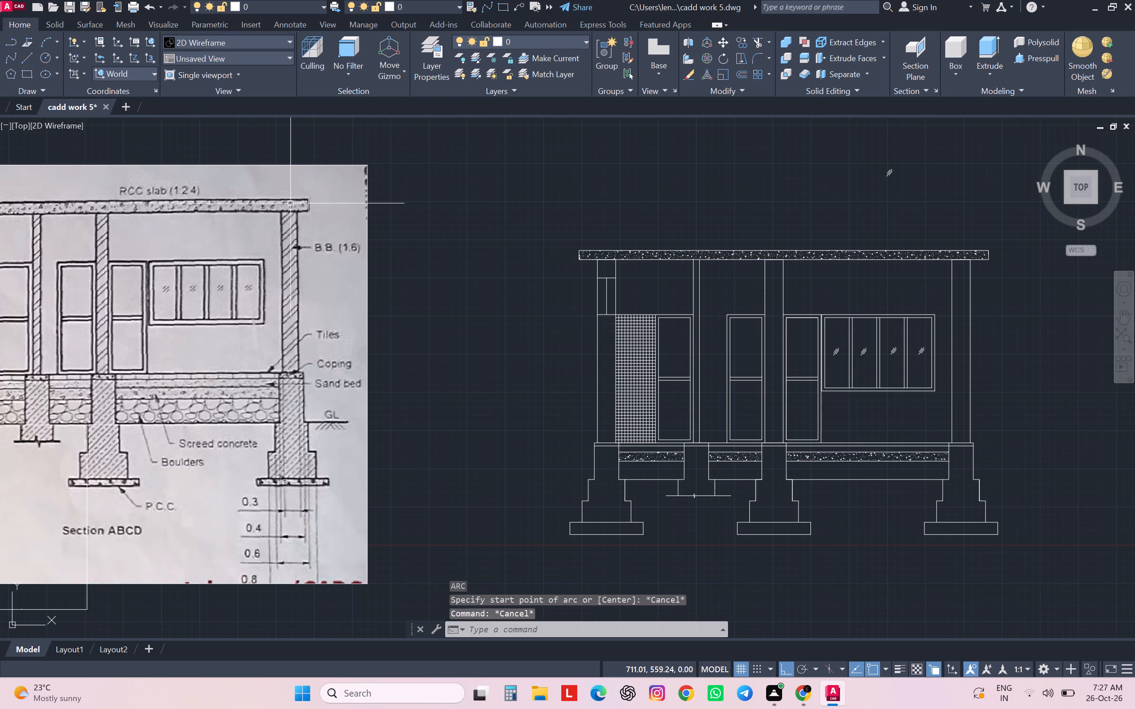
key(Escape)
Hatch the three boulder layers directly below the screed concrete bands with the GRAVEL pattern at scale 20.
text(ha)
key(Return)
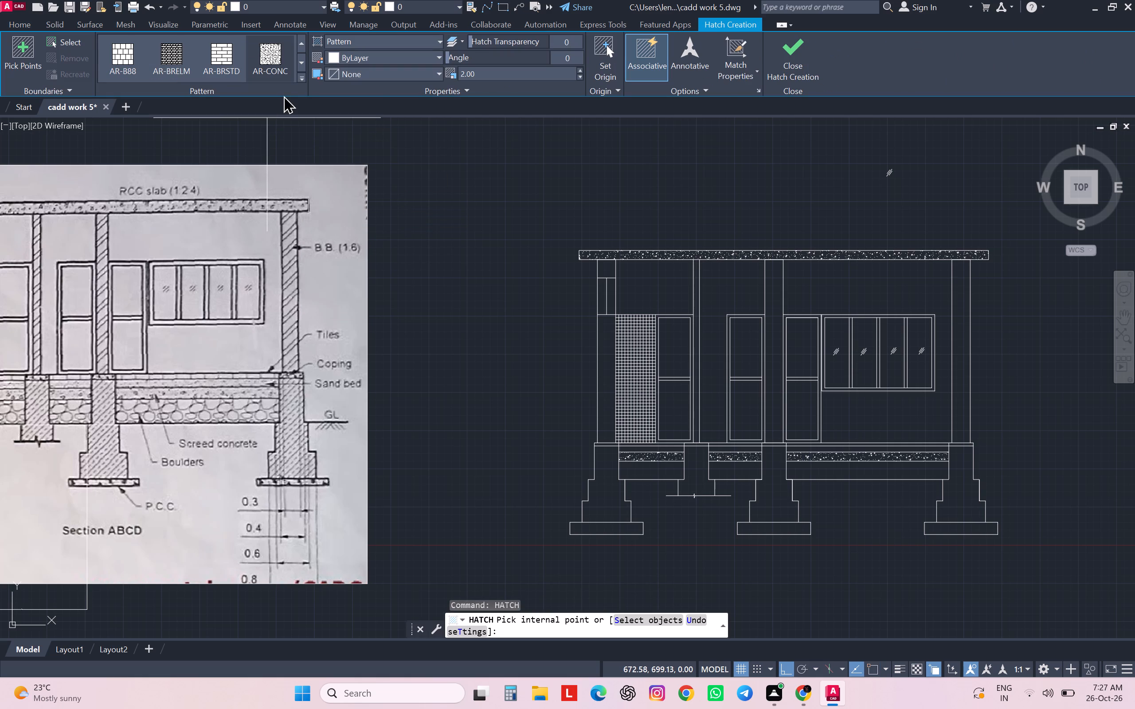
click(300, 79)
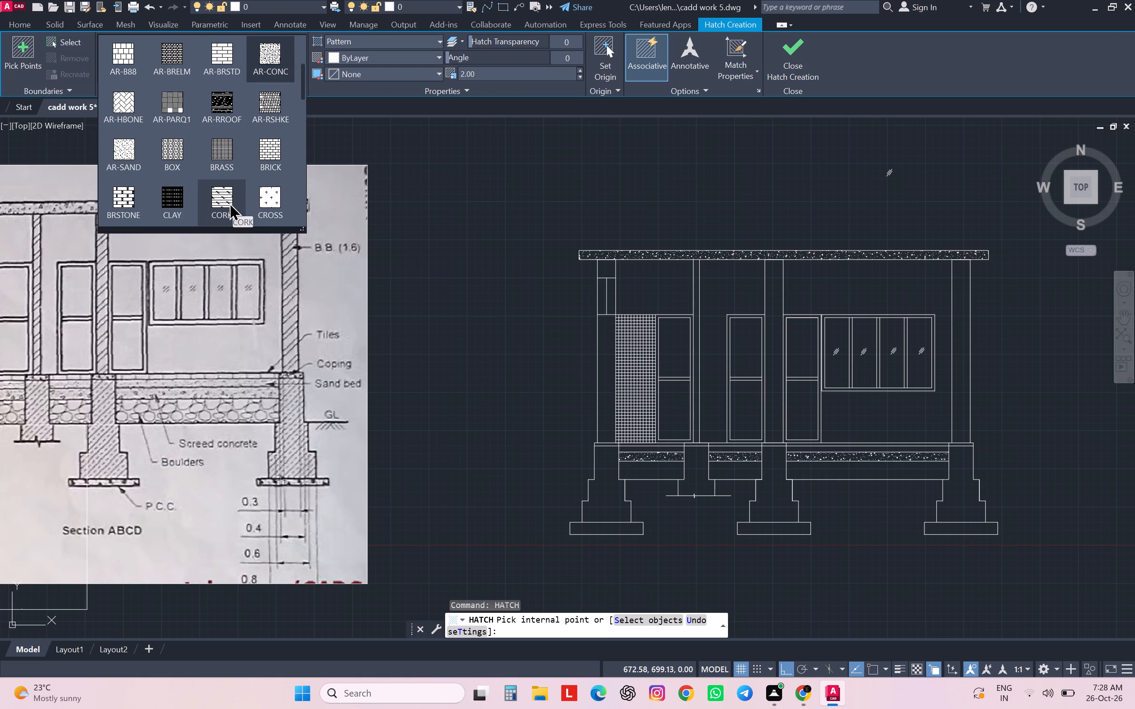
scroll(229, 203, down, 3)
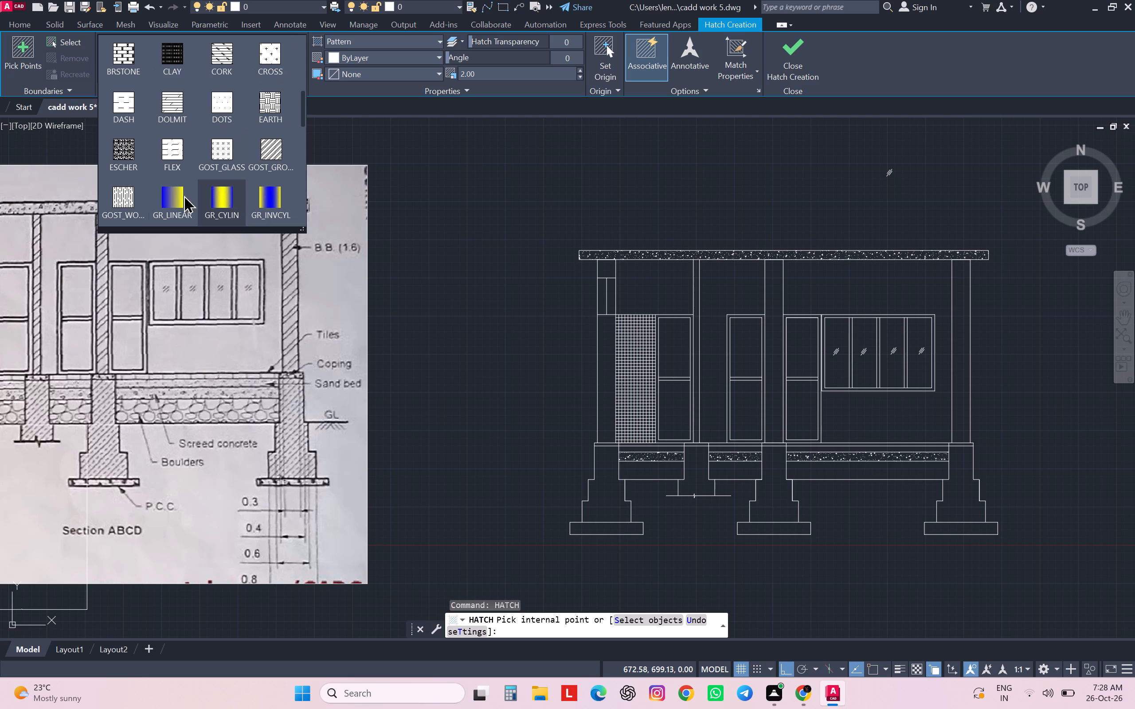
scroll(181, 133, down, 2)
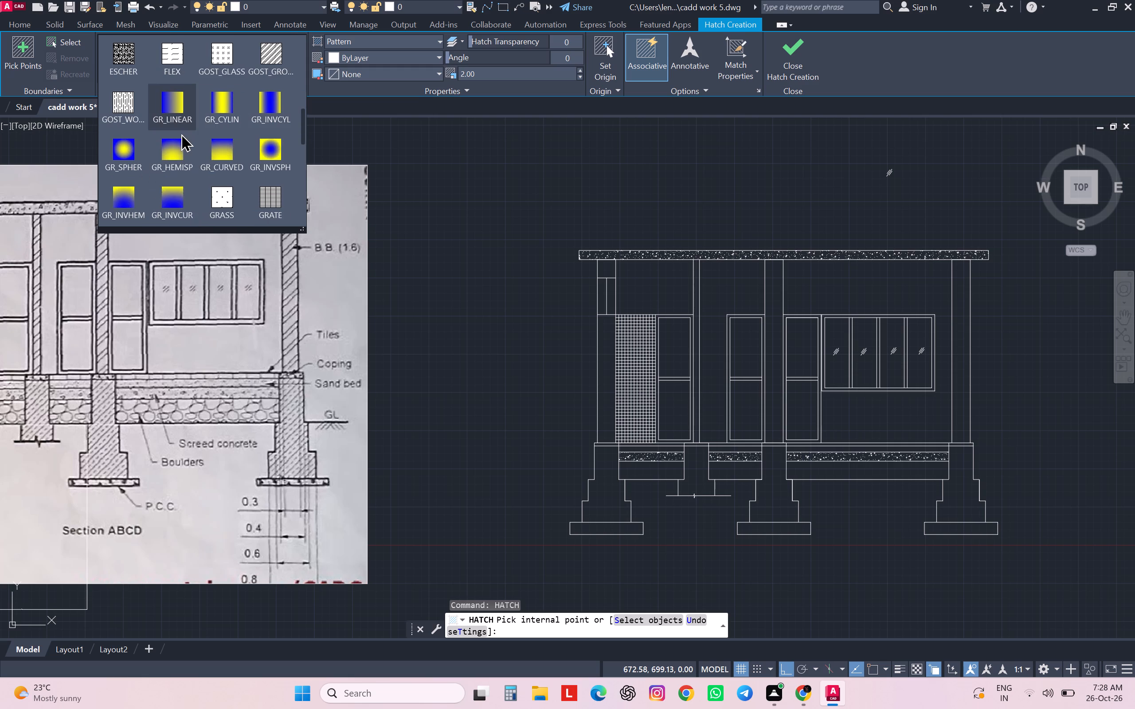
scroll(181, 133, down, 1)
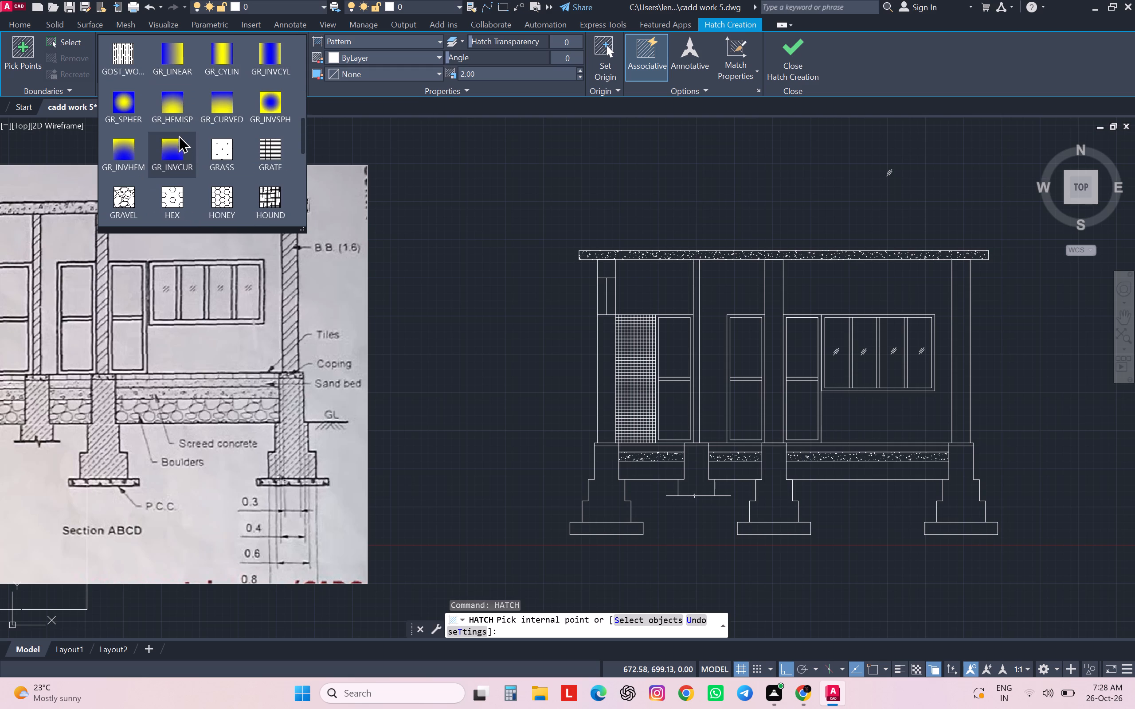
click(129, 191)
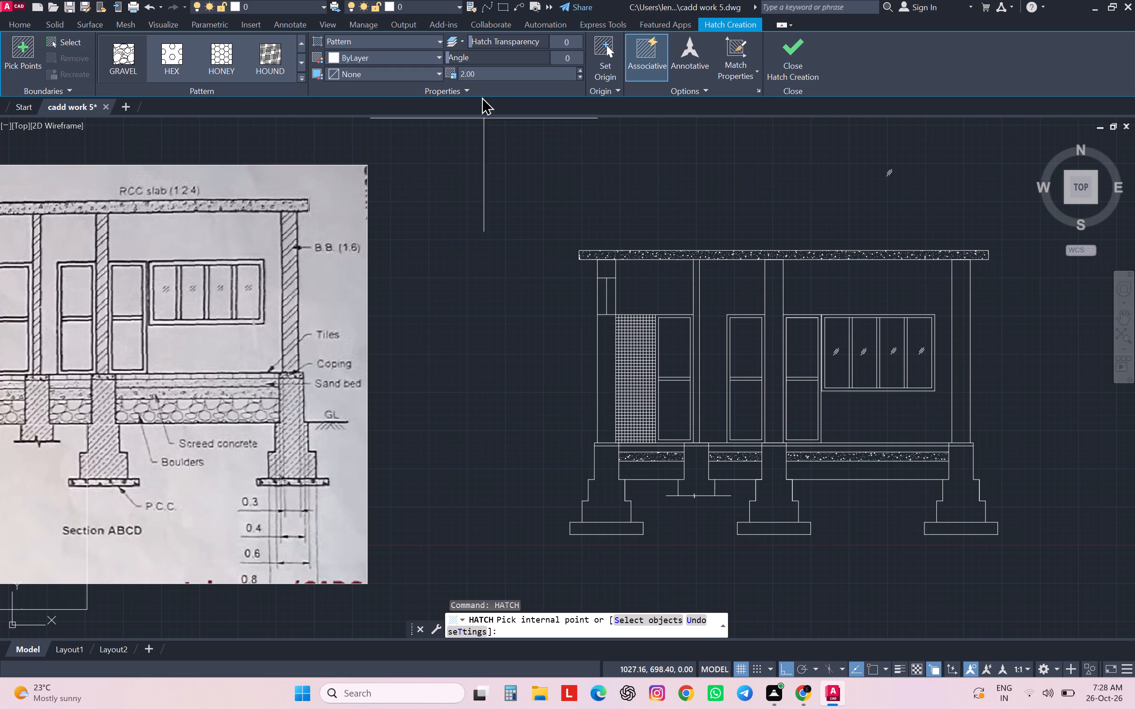
drag(479, 74, 455, 81)
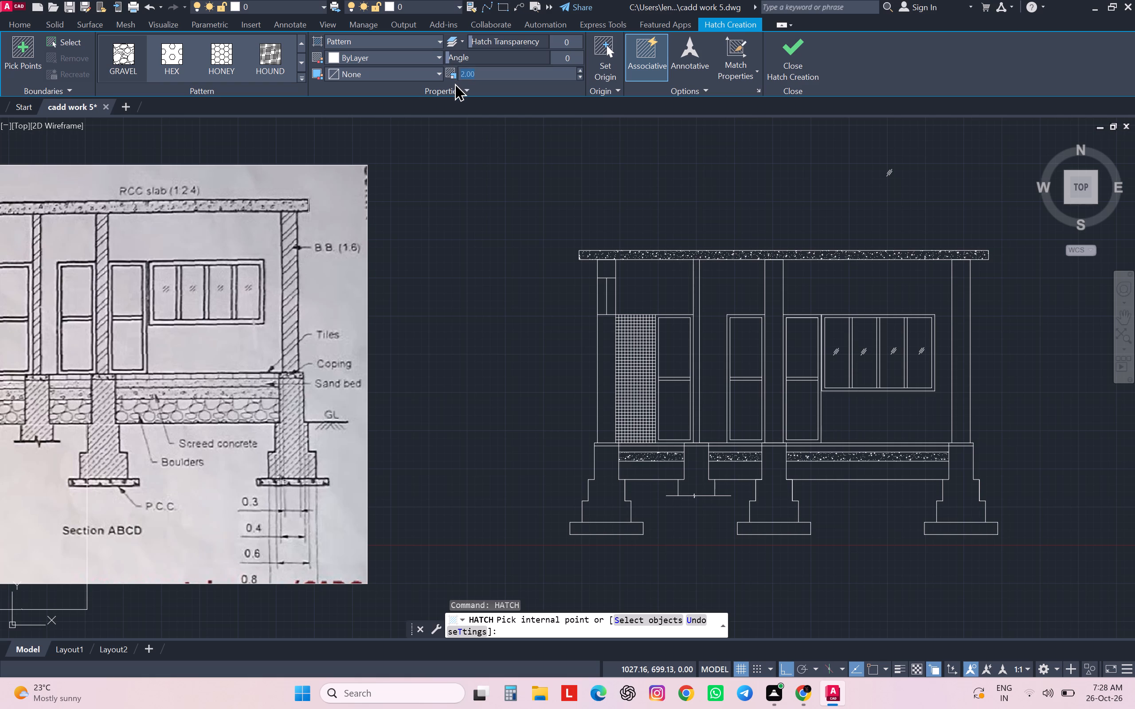
text(15)
key(Return)
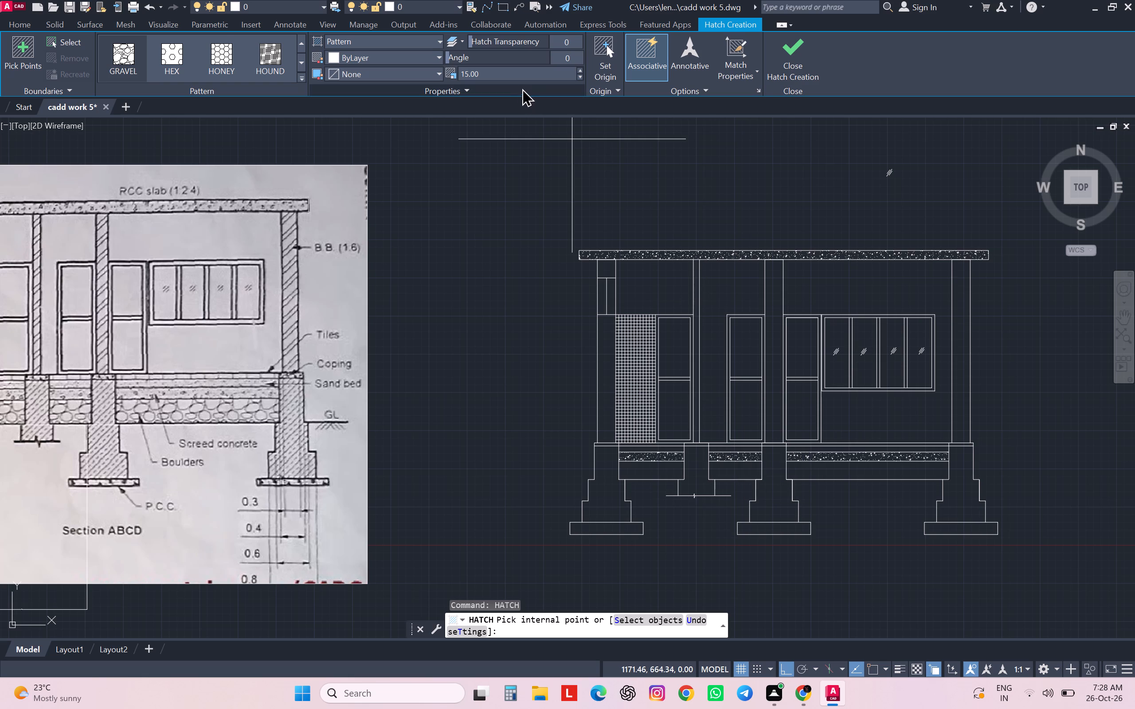
drag(508, 77, 455, 88)
key(2)
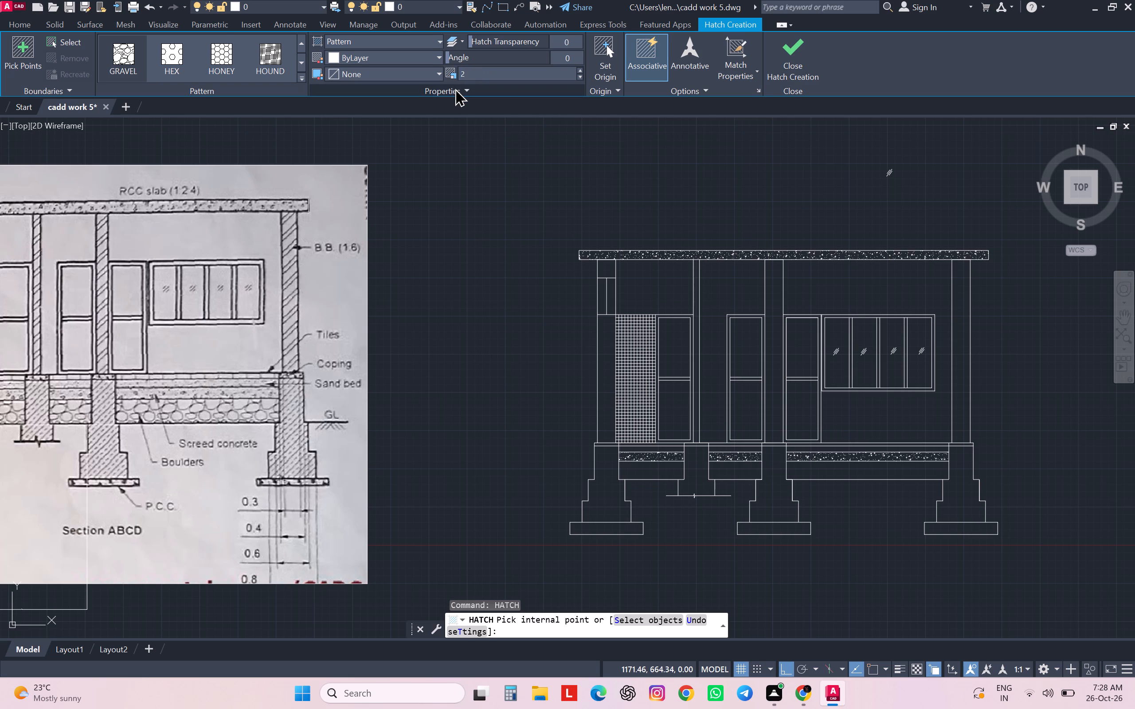
key(0)
key(Return)
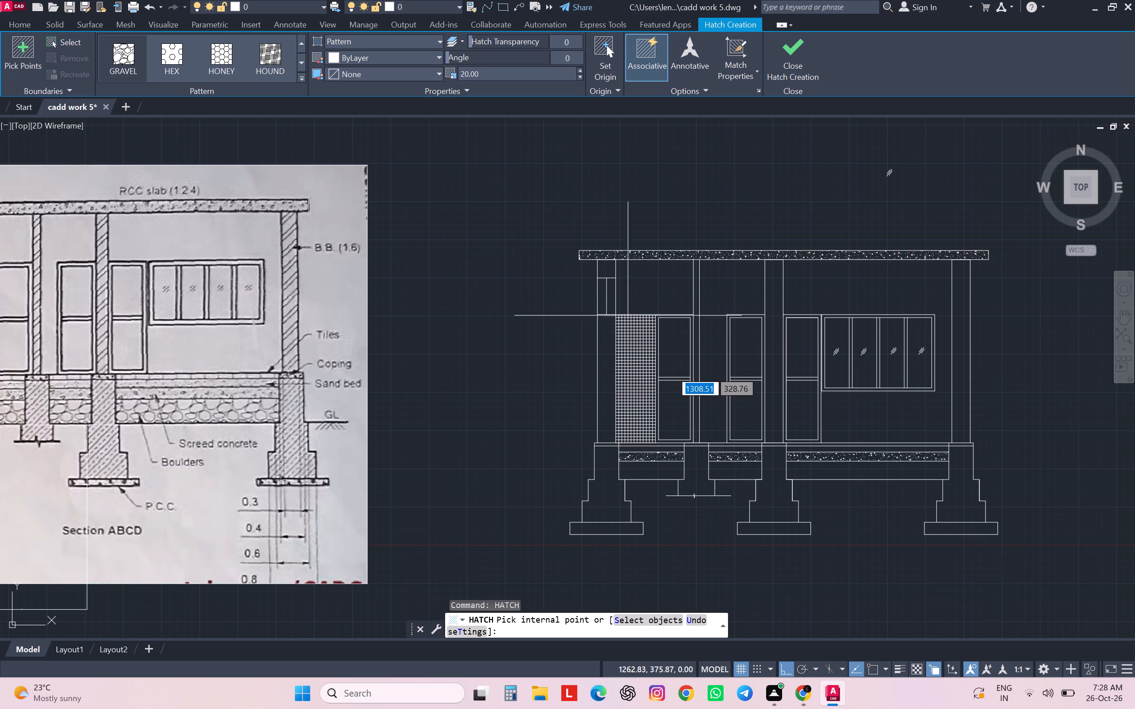
click(662, 466)
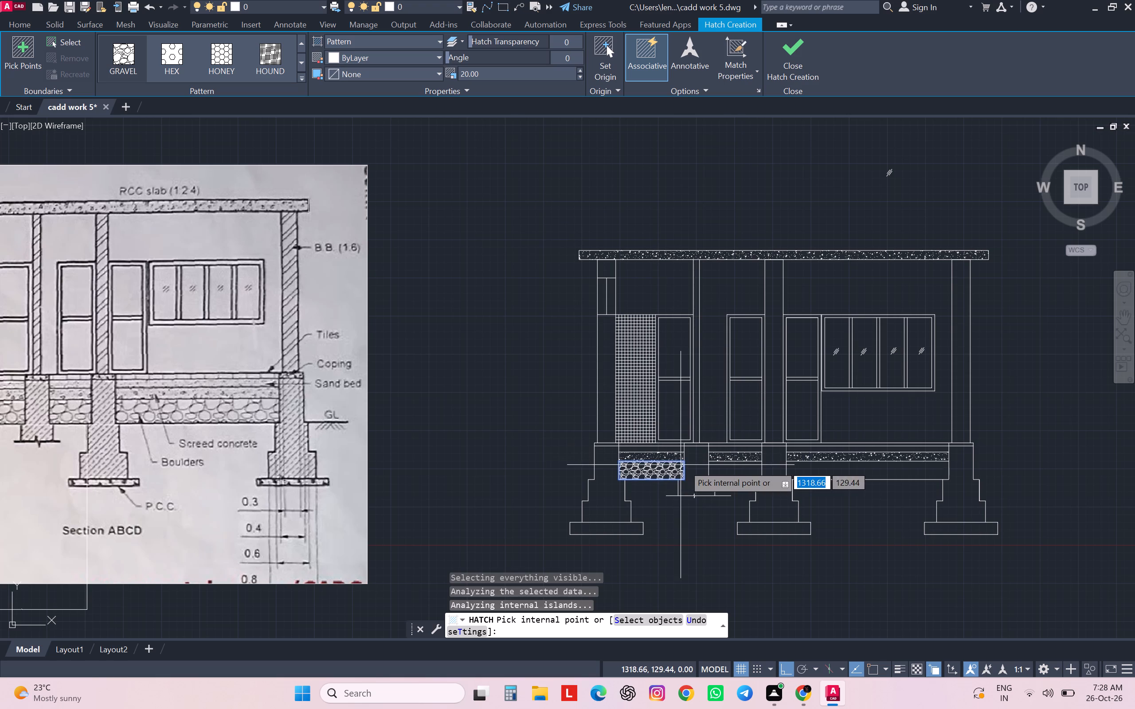
click(742, 476)
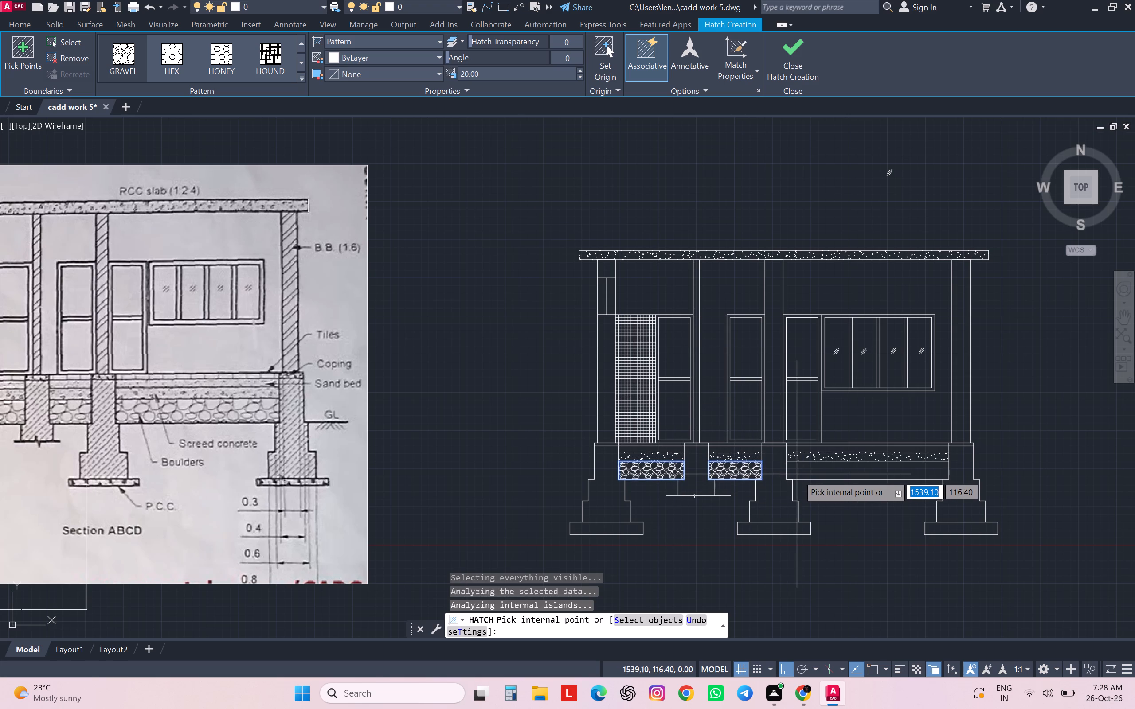
click(797, 474)
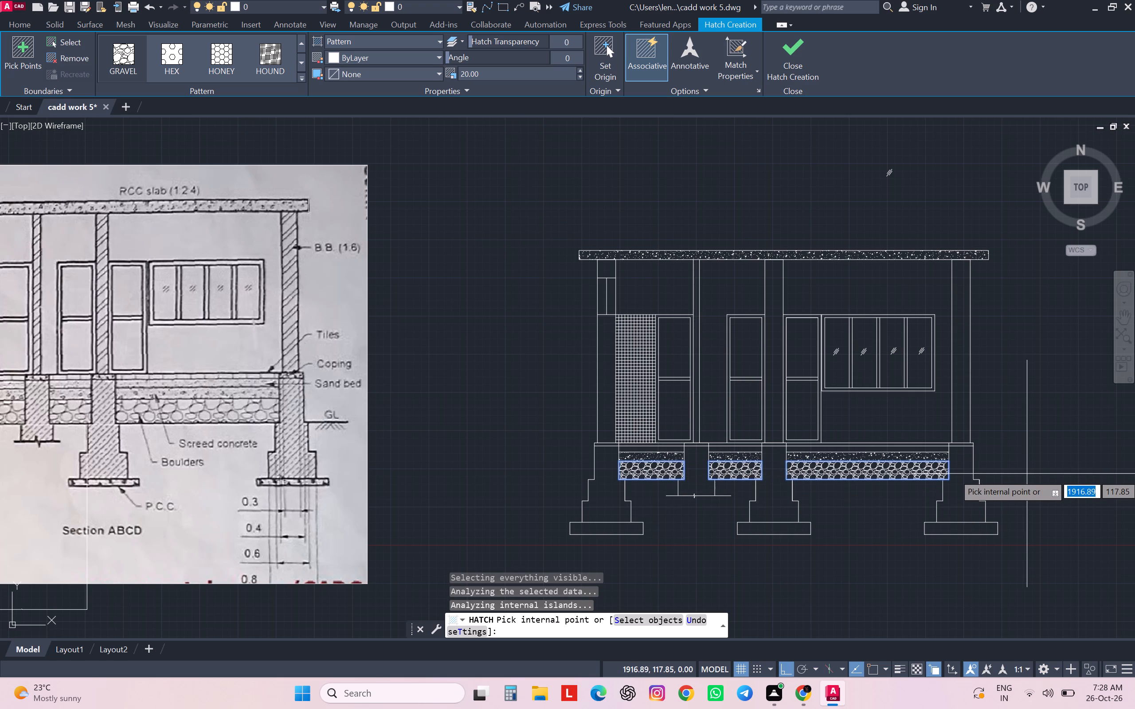
key(Escape)
key(Escape)
key(Escape)
key(Escape)
key(Escape)
key(Escape)
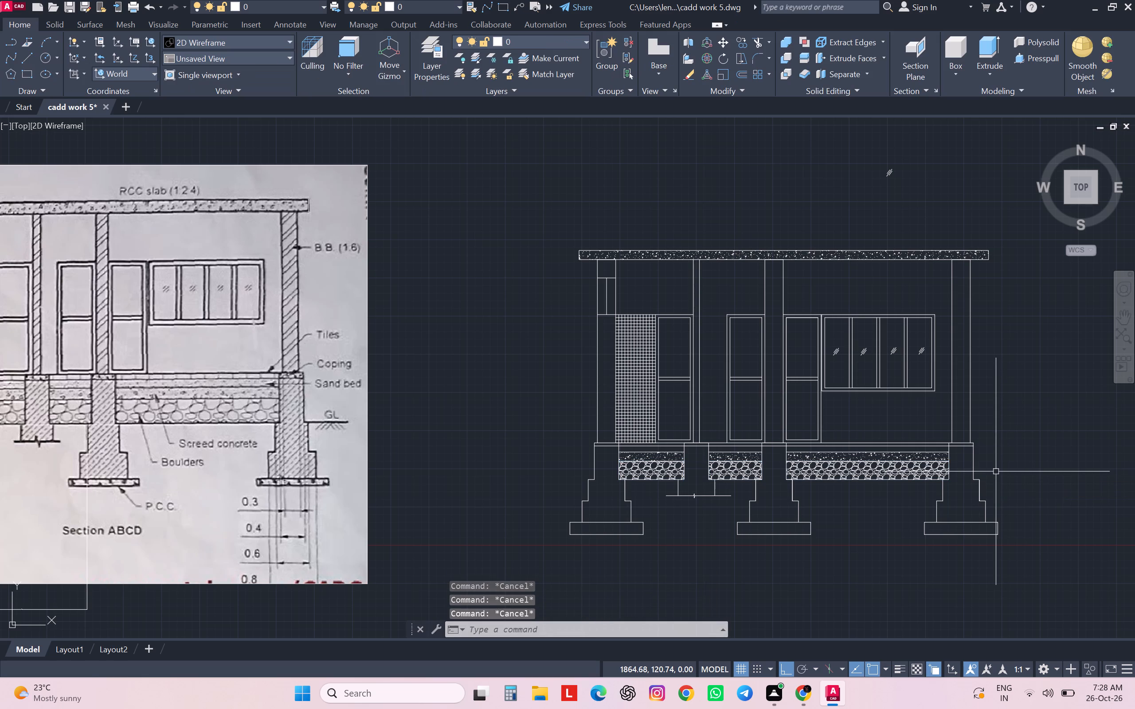
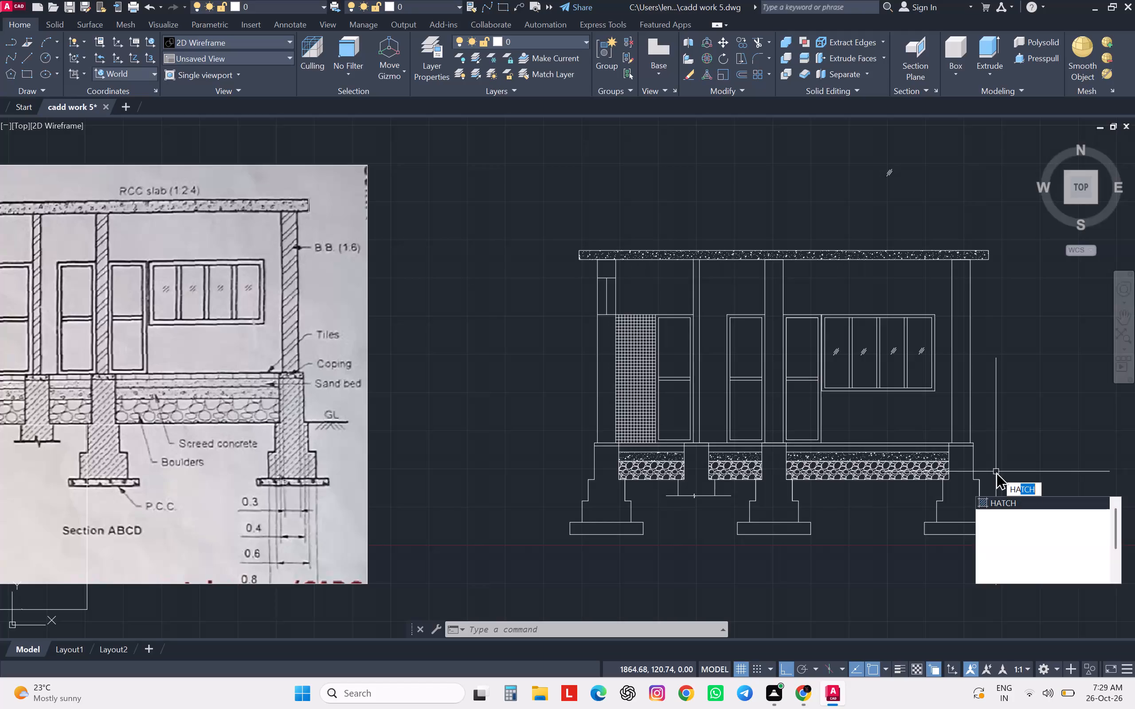
Hatch the three sand bed strips between the floor line and the screed concrete with the AR-SAND pattern at scale 5.
key(Return)
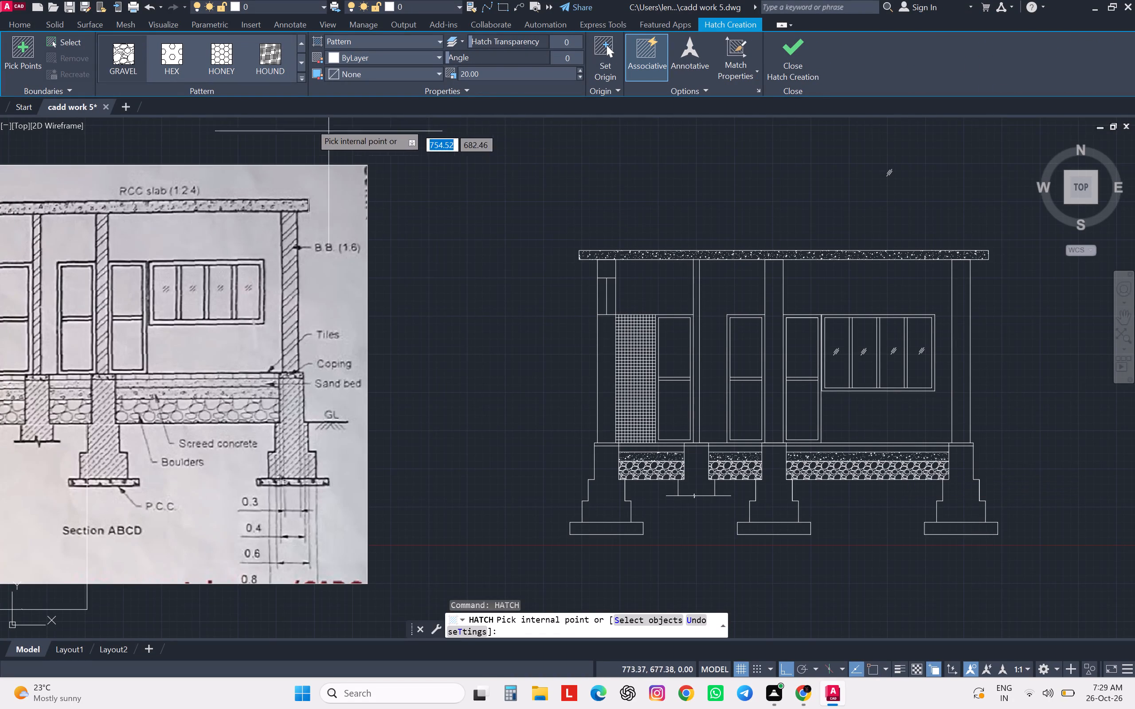
click(302, 80)
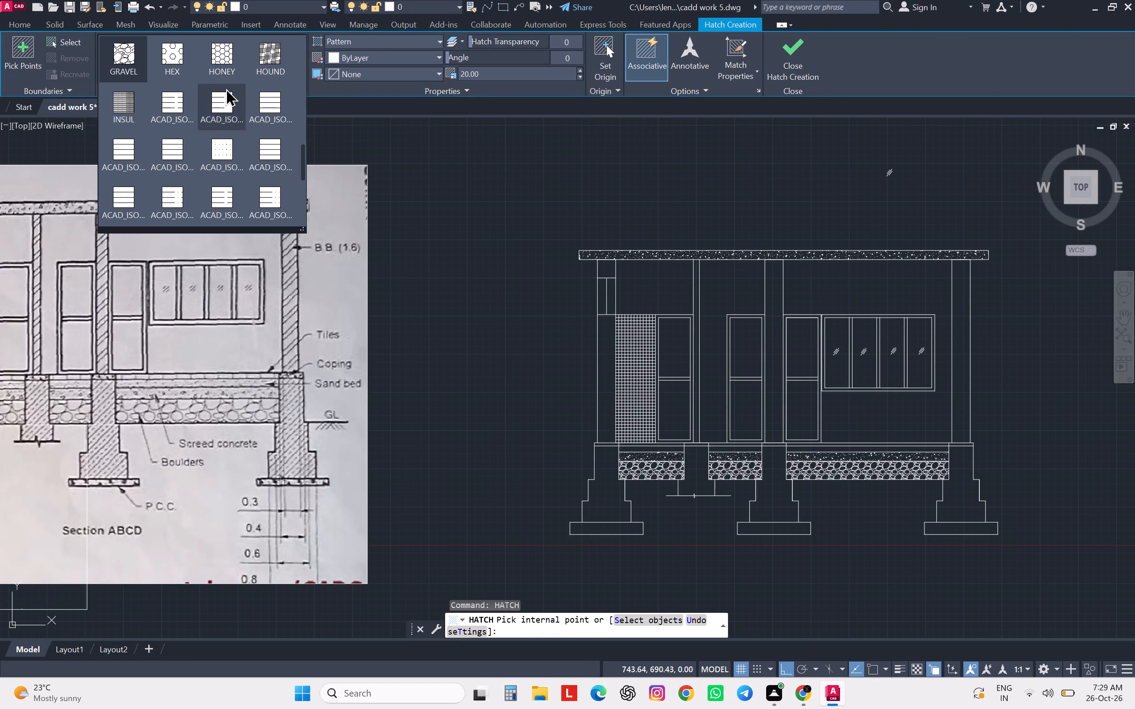
scroll(226, 88, up, 3)
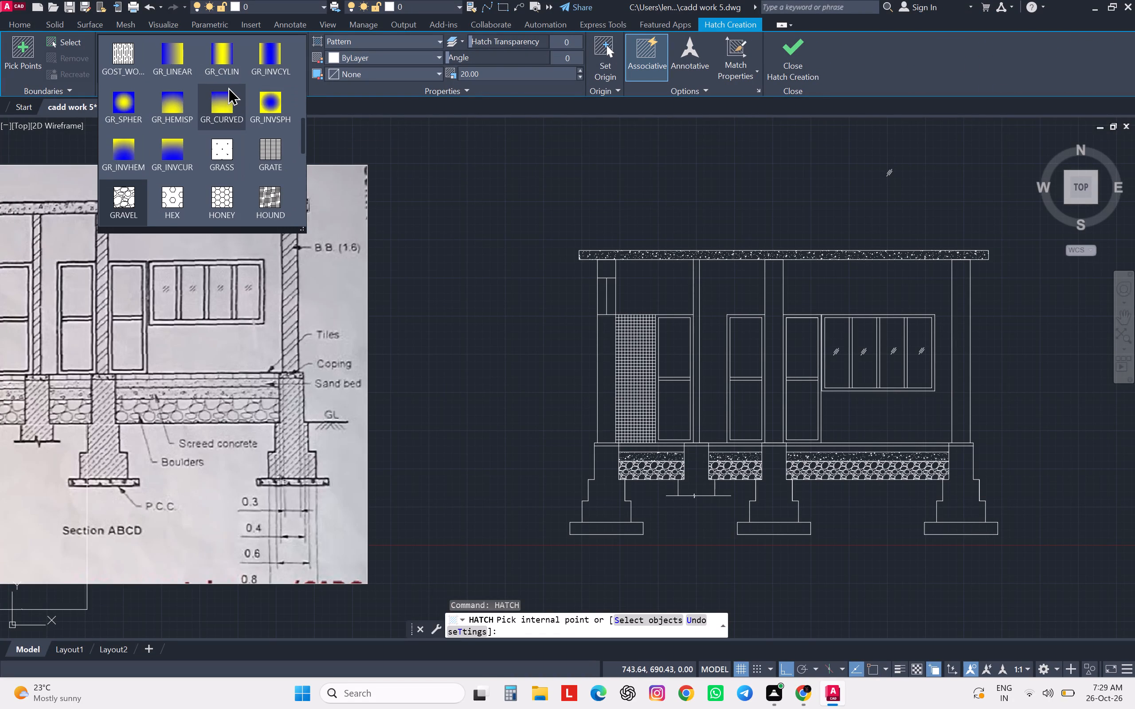
scroll(228, 87, up, 3)
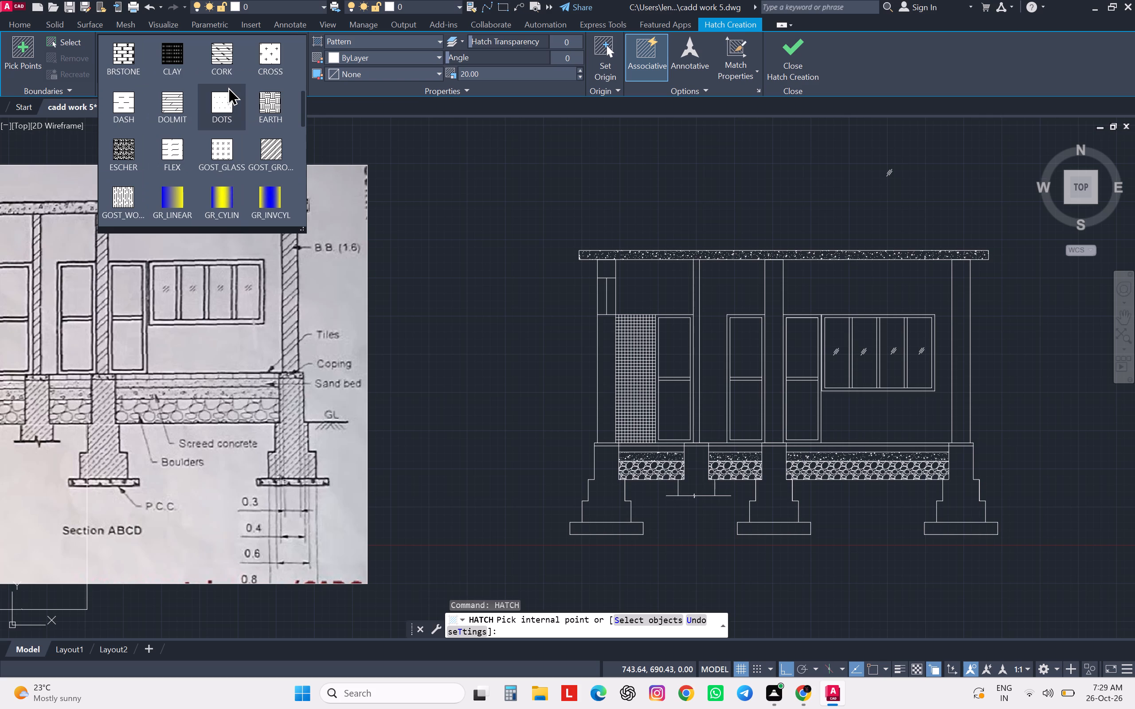
scroll(228, 87, up, 2)
scroll(228, 87, down, 2)
scroll(228, 87, up, 14)
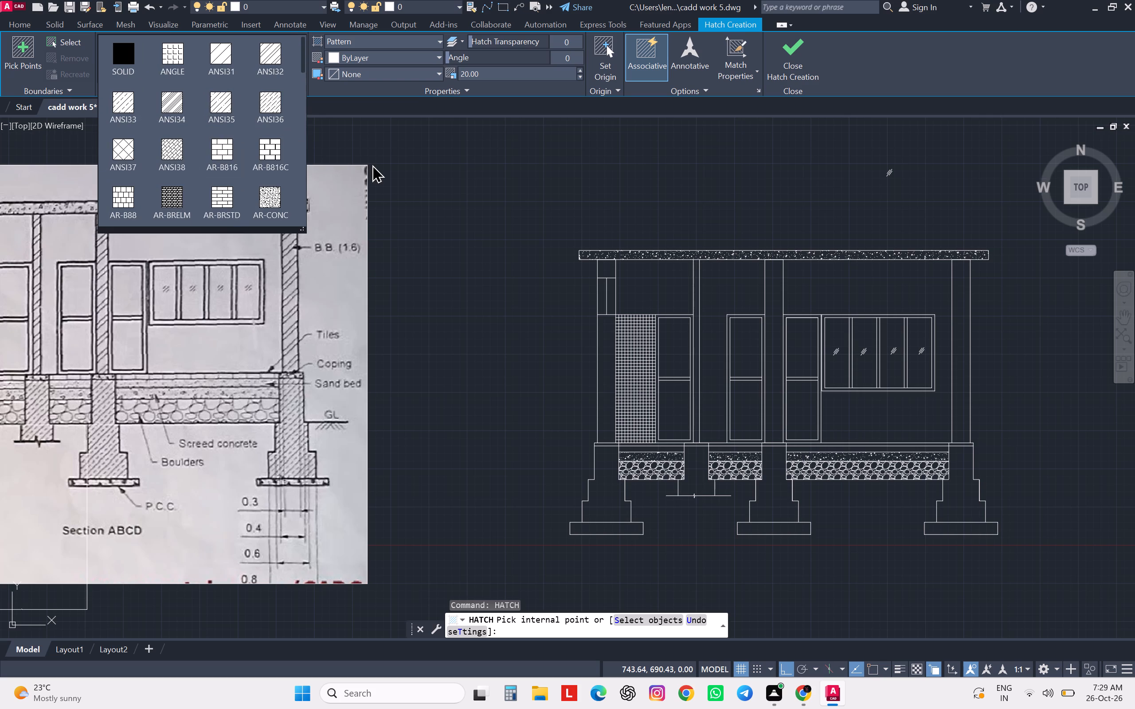
scroll(285, 193, down, 1)
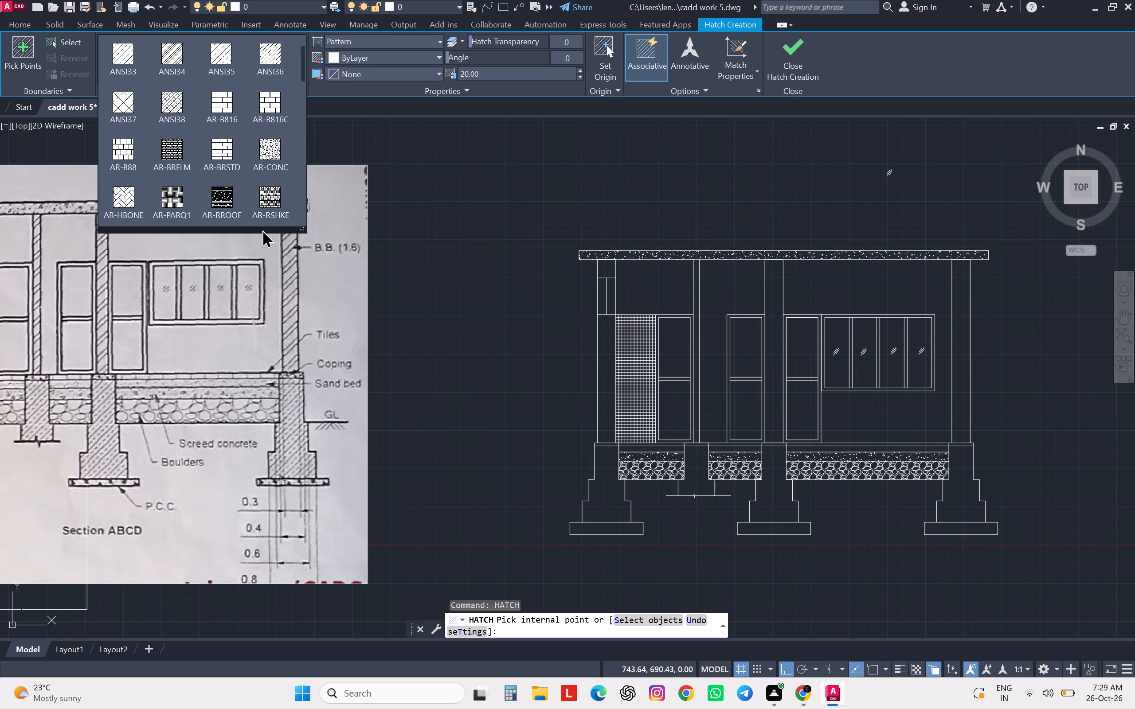
scroll(258, 219, down, 1)
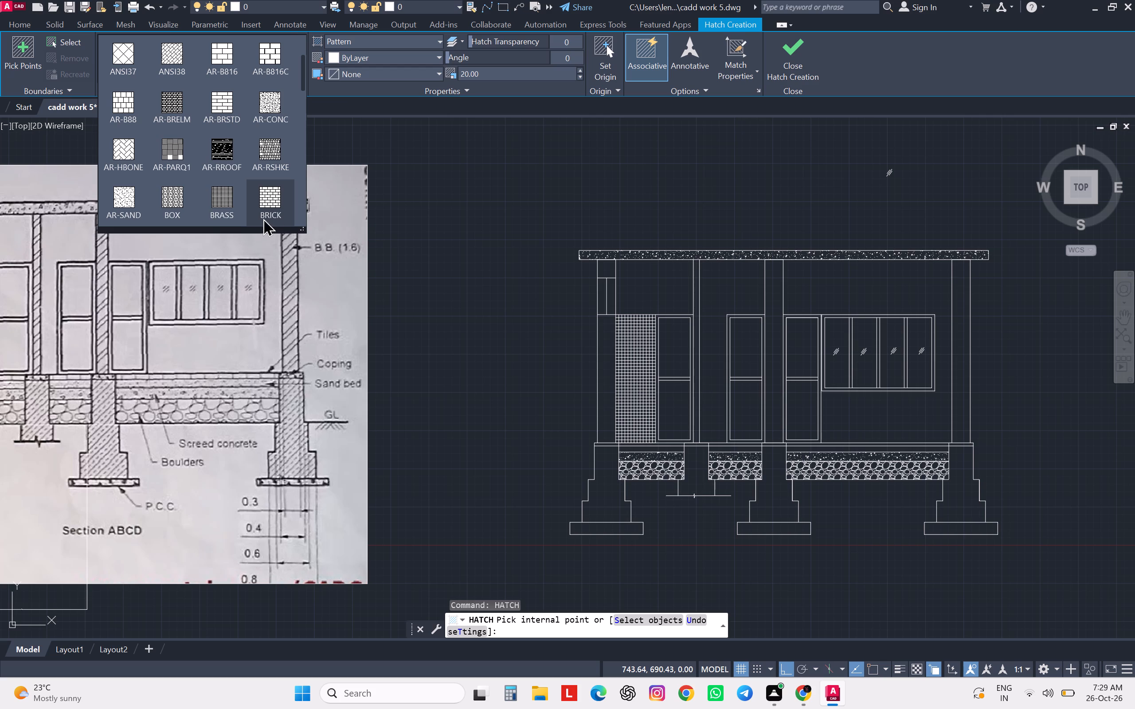
click(126, 200)
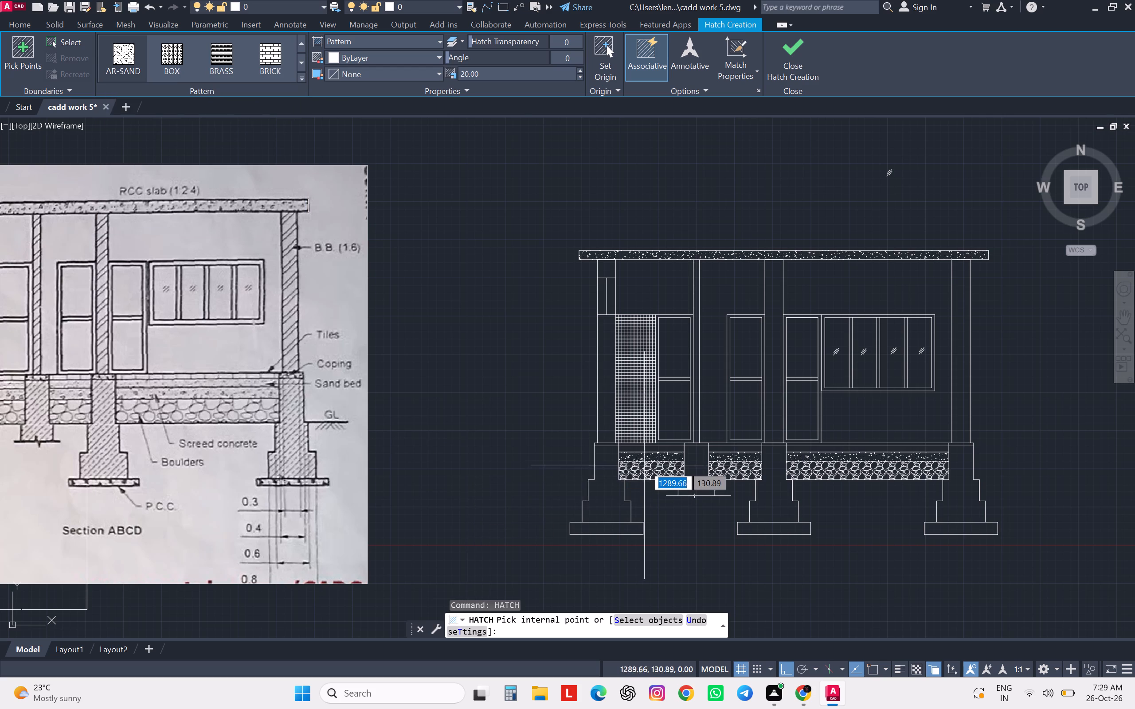
scroll(644, 465, up, 2)
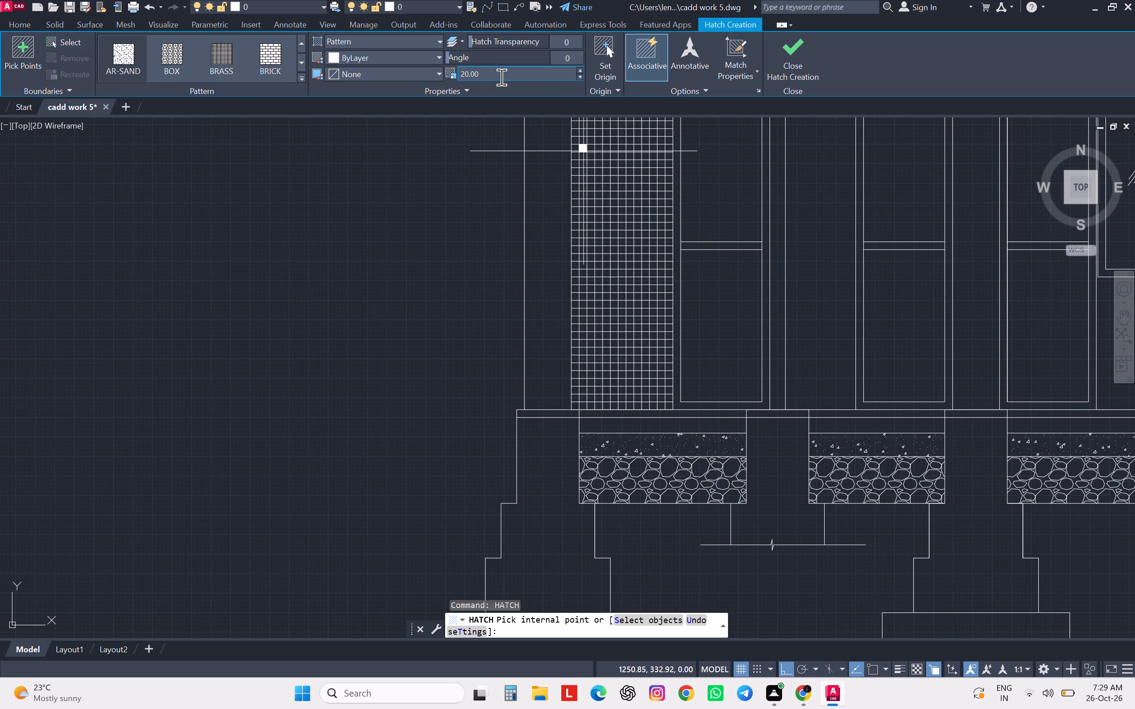
drag(501, 77, 454, 78)
key(Clear)
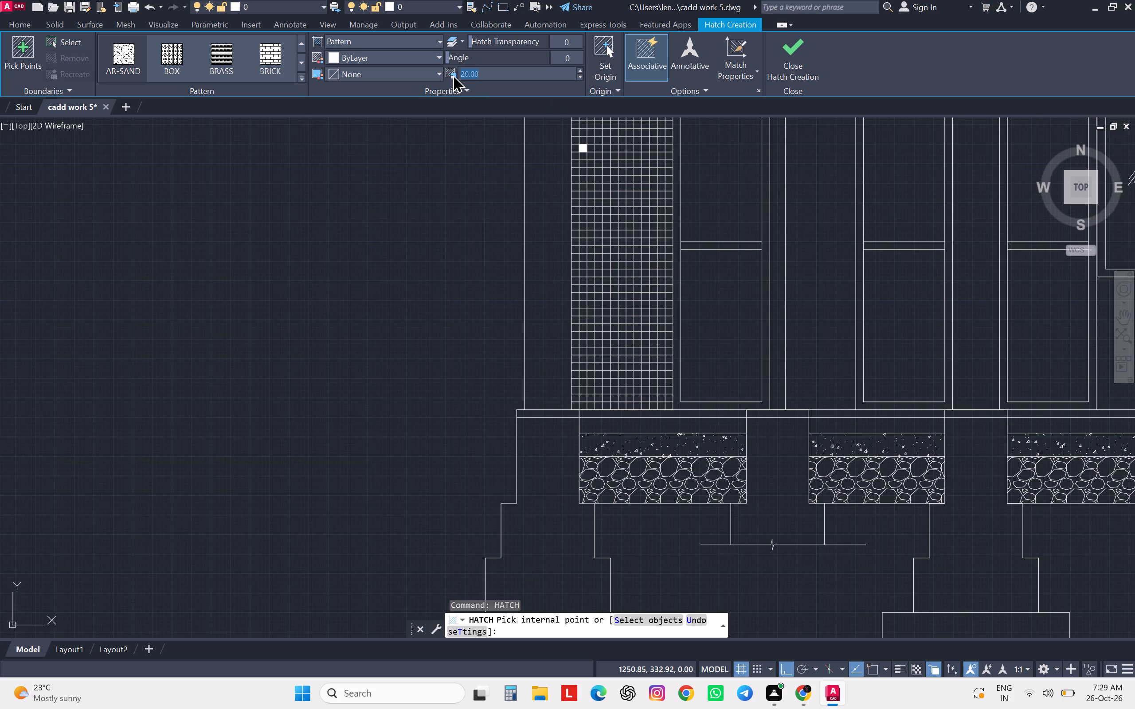
key(5)
key(Return)
click(617, 424)
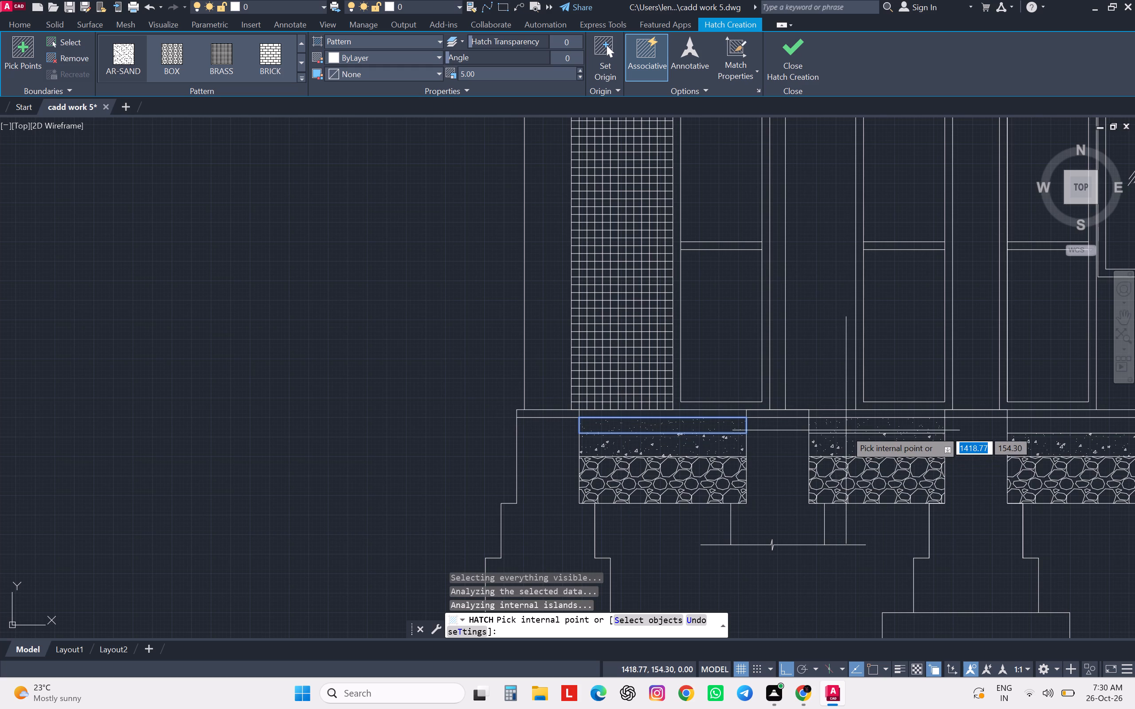
click(846, 430)
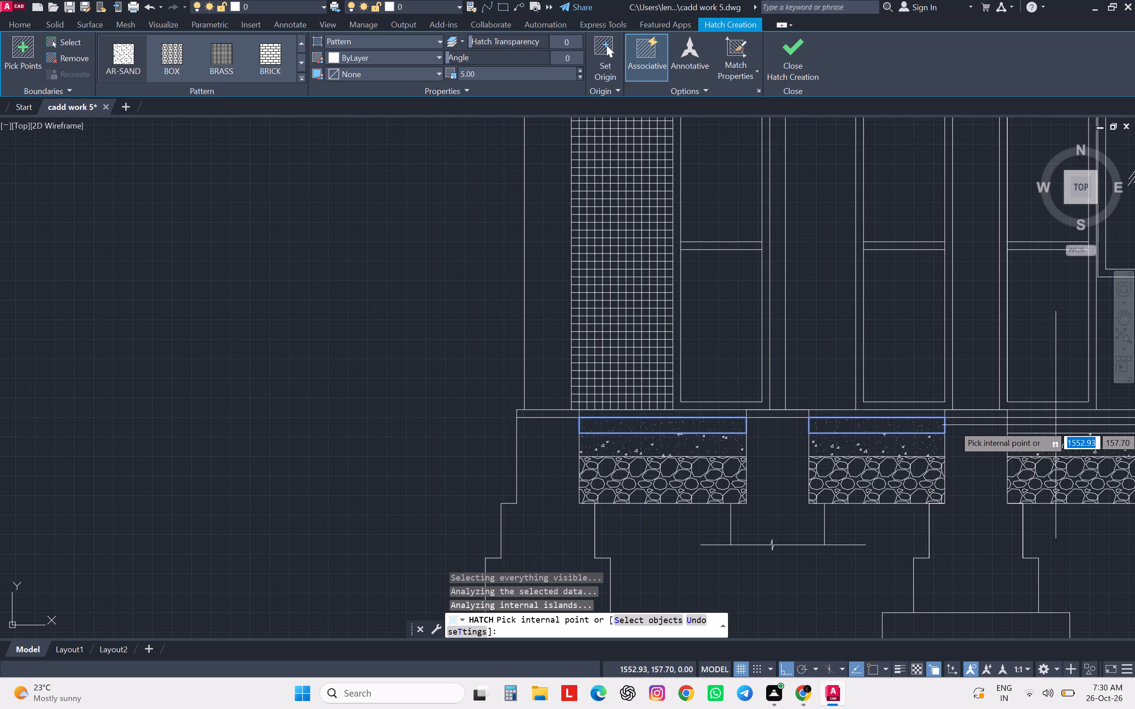
click(1051, 427)
middle_drag(989, 444, 982, 443)
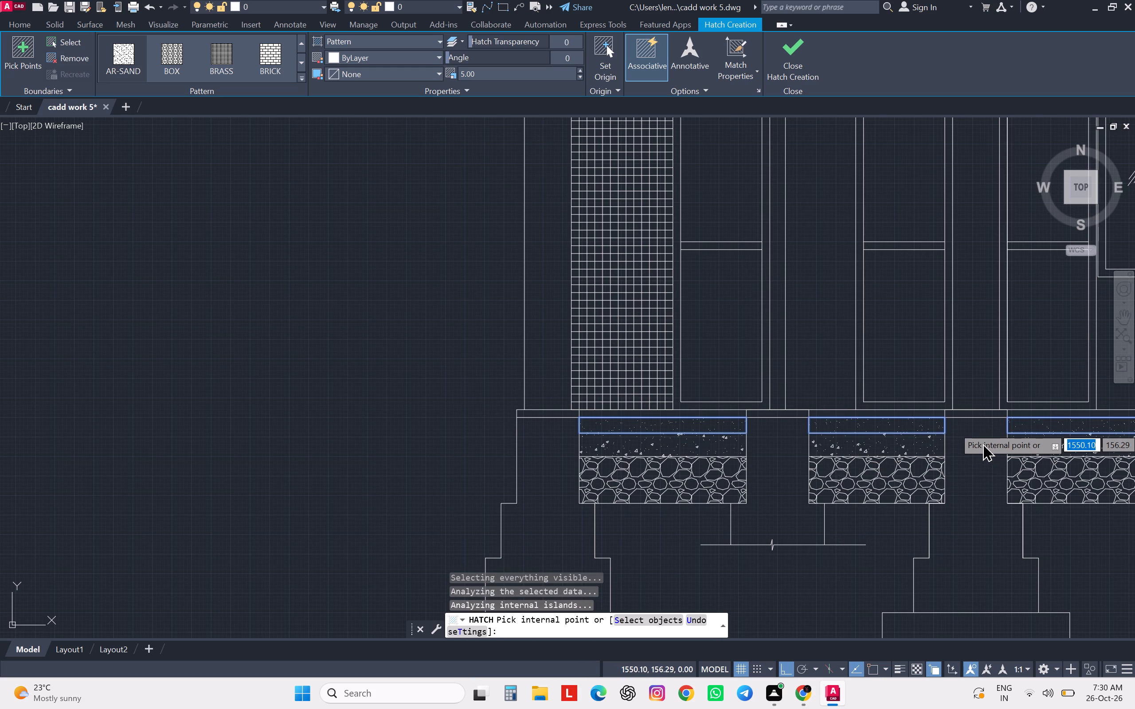
middle_drag(982, 443, 822, 437)
scroll(822, 435, down, 2)
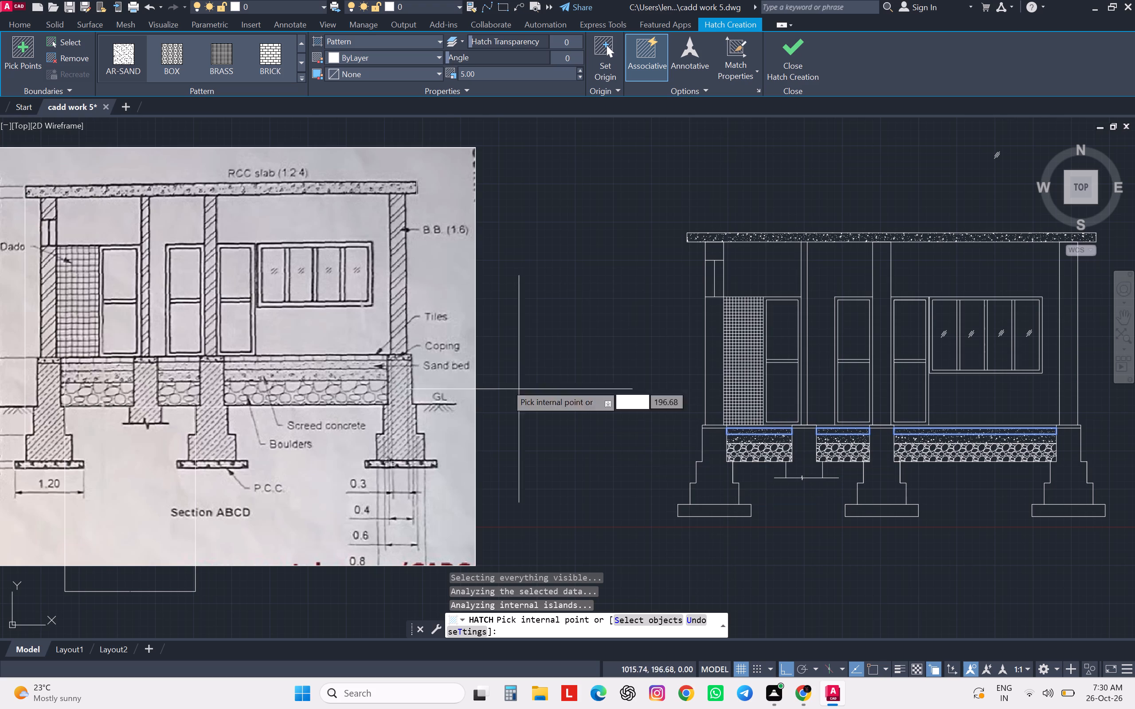
scroll(373, 298, down, 2)
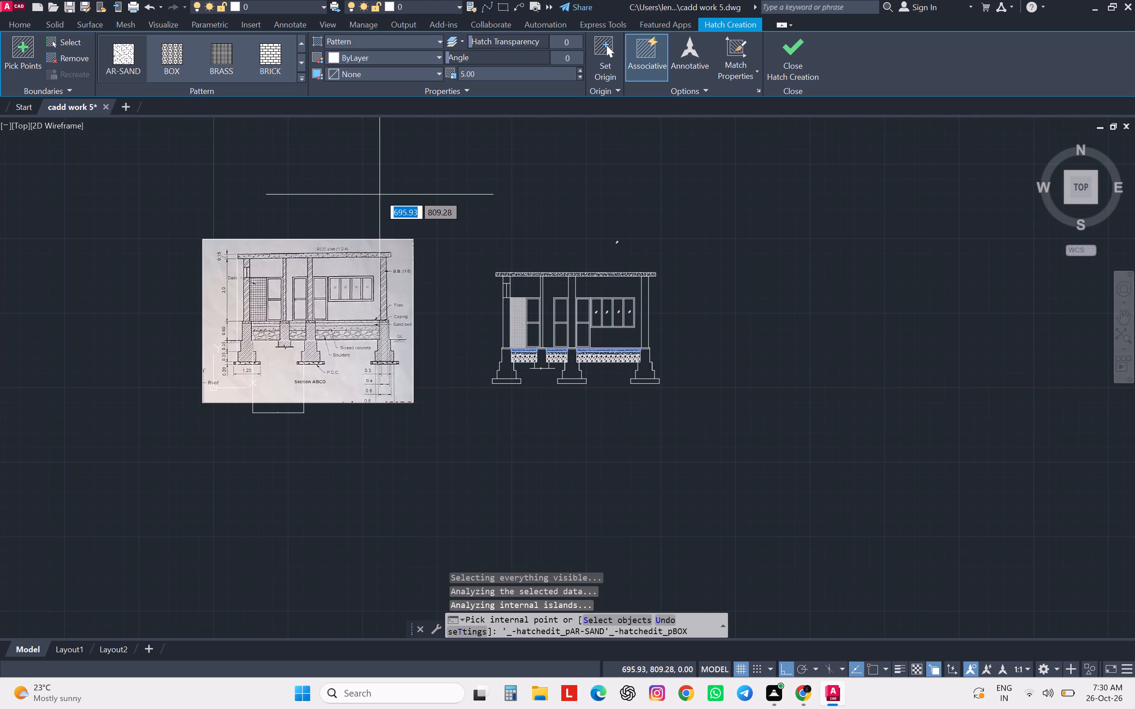
key(Escape)
key(Escape)
key(Escape)
key(Escape)
key(Escape)
key(Escape)
key(Escape)
key(Escape)
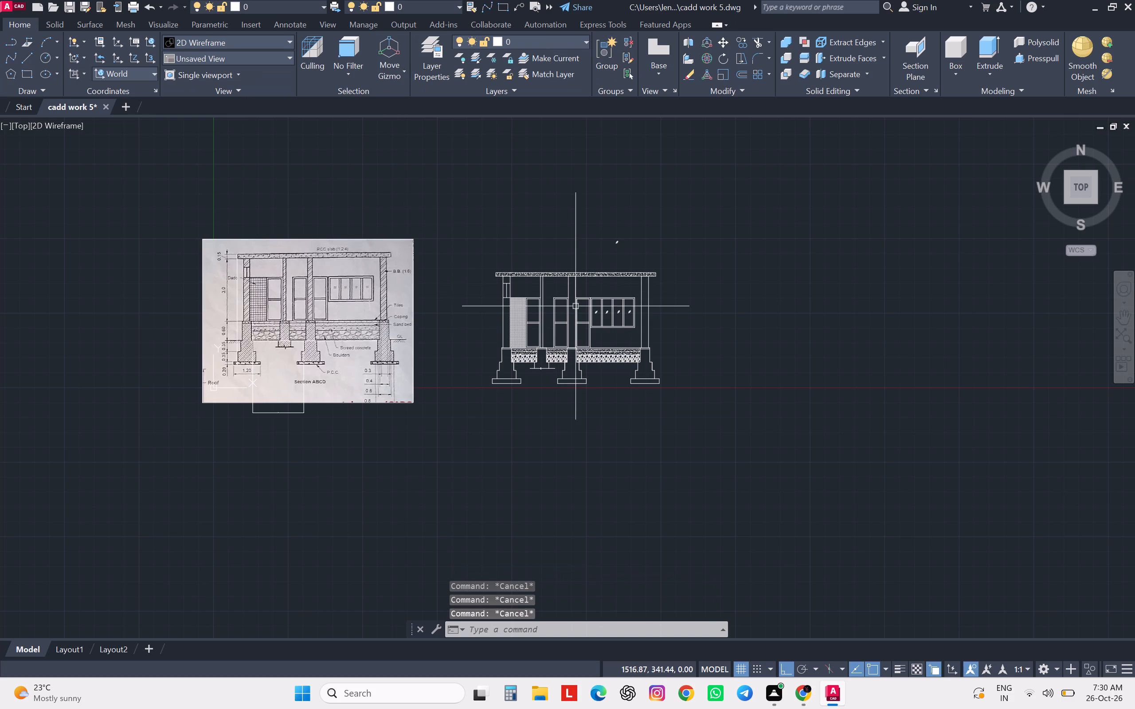
Inspect the pattern and scale of the existing roof slab hatch.
scroll(579, 308, up, 2)
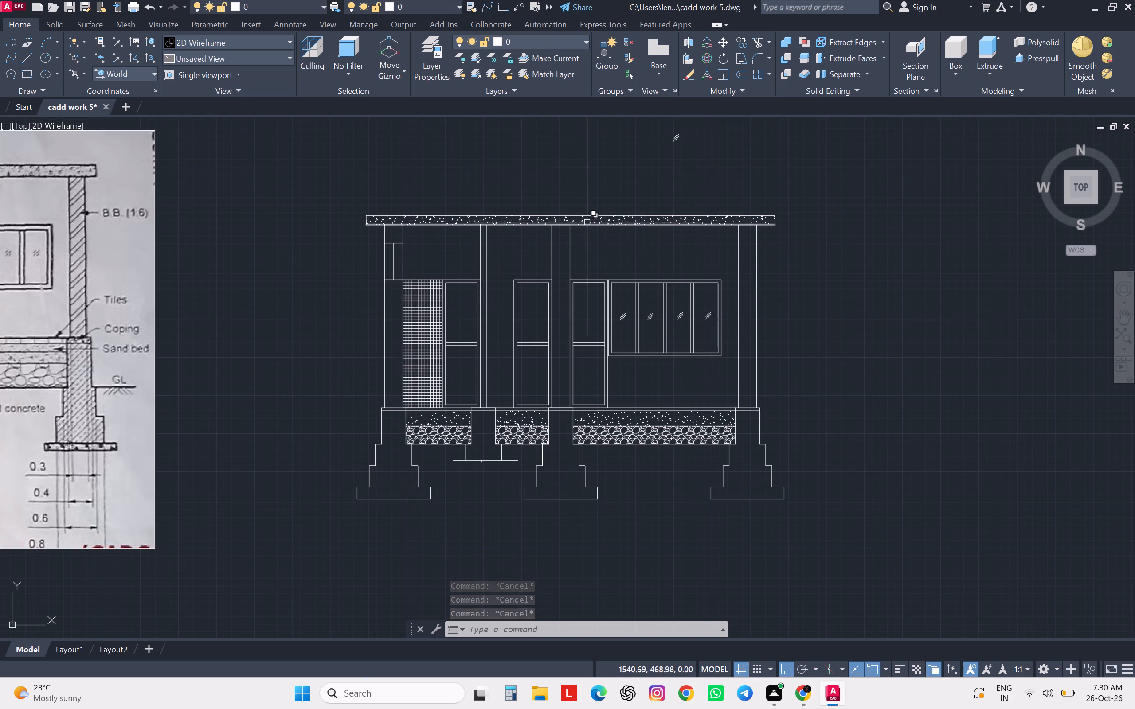
scroll(587, 222, up, 3)
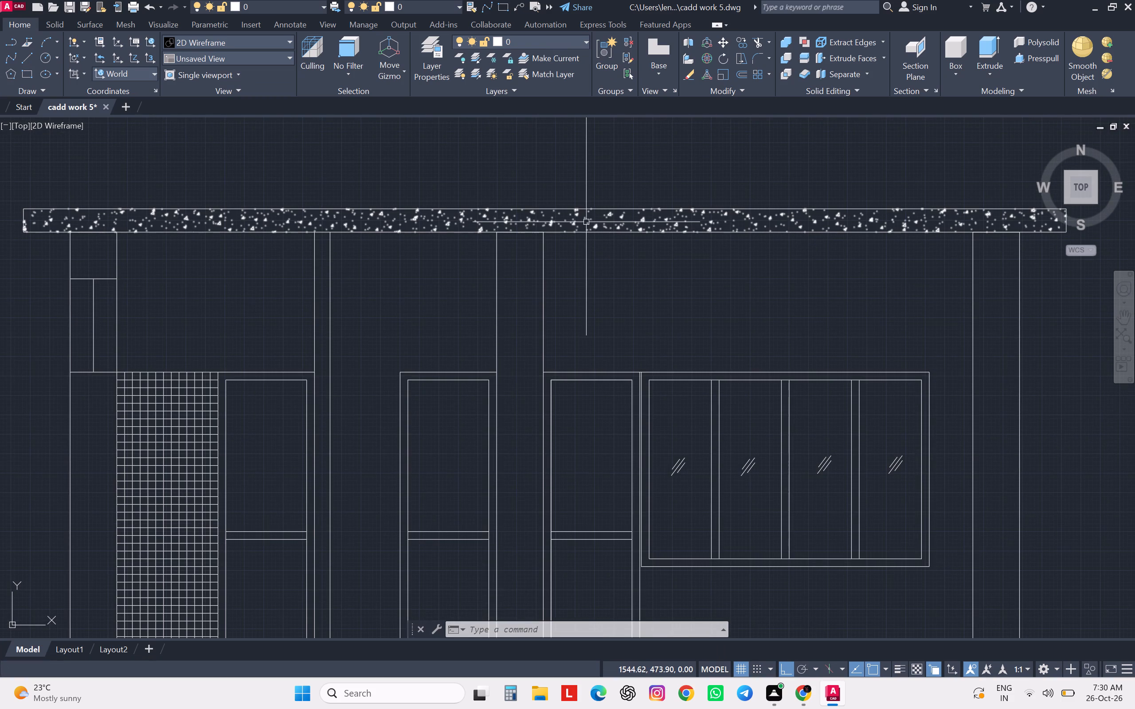
click(586, 222)
scroll(586, 222, down, 3)
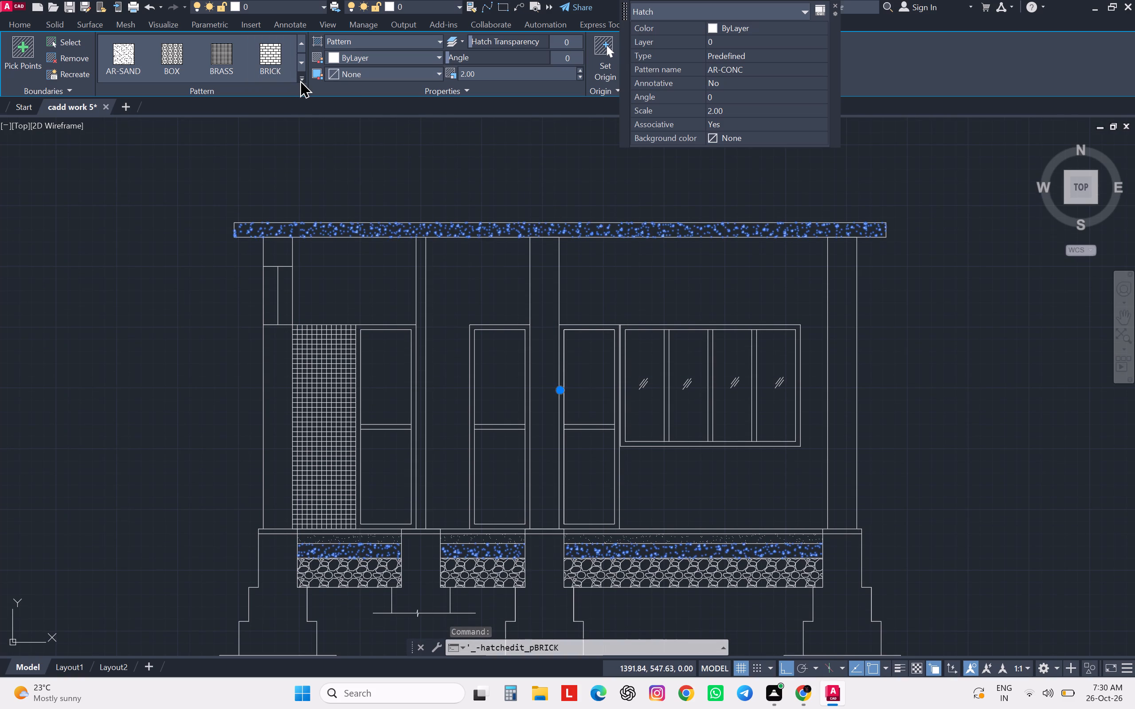
click(300, 80)
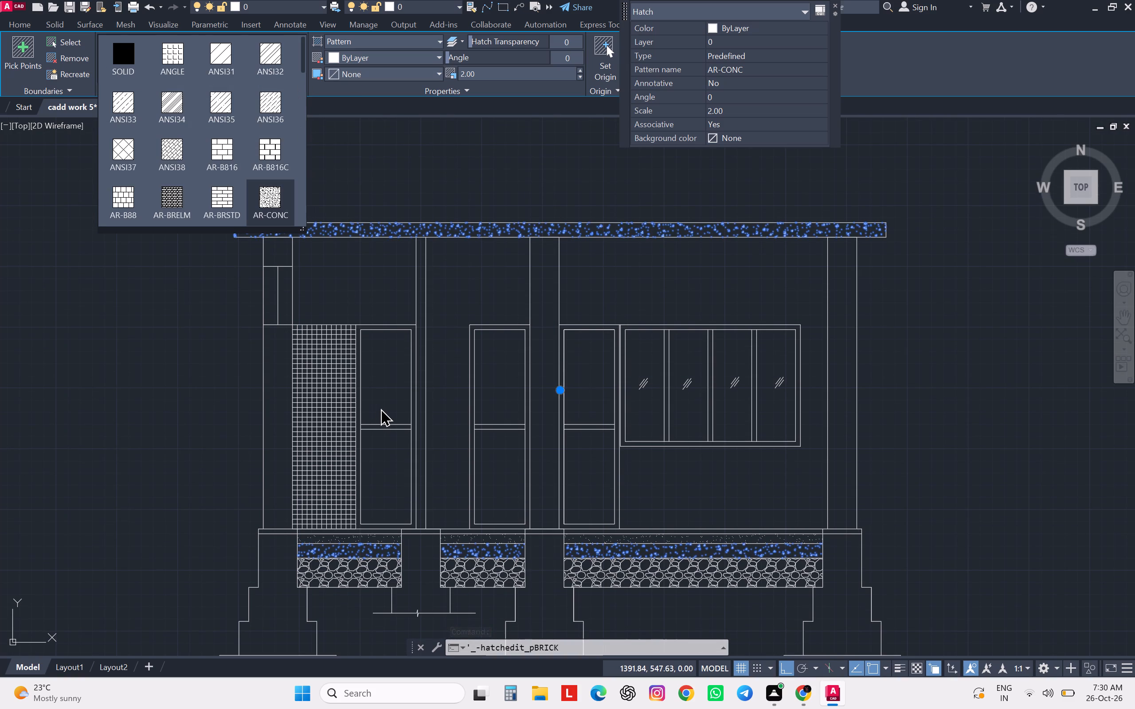
key(Escape)
key(Escape)
key(Escape)
key(Escape)
key(Escape)
key(Escape)
key(Escape)
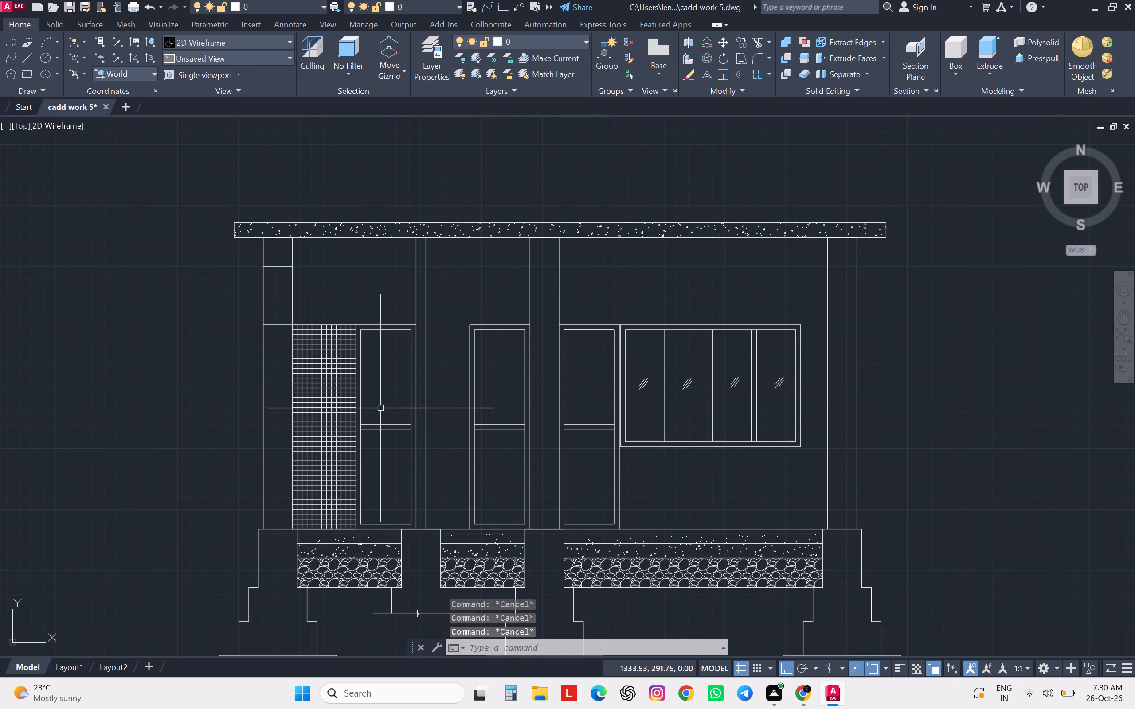
Start a new AR-CONC hatch for the P.C.C. footing bases with its scale set to 20.
text(ha)
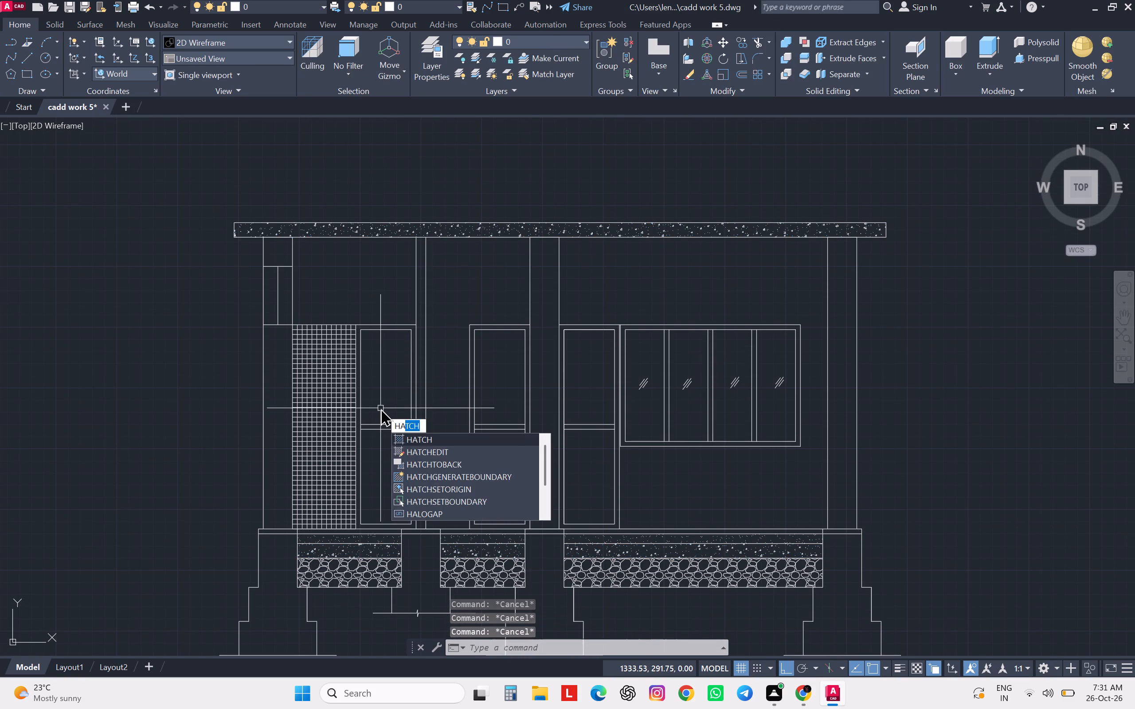
key(Return)
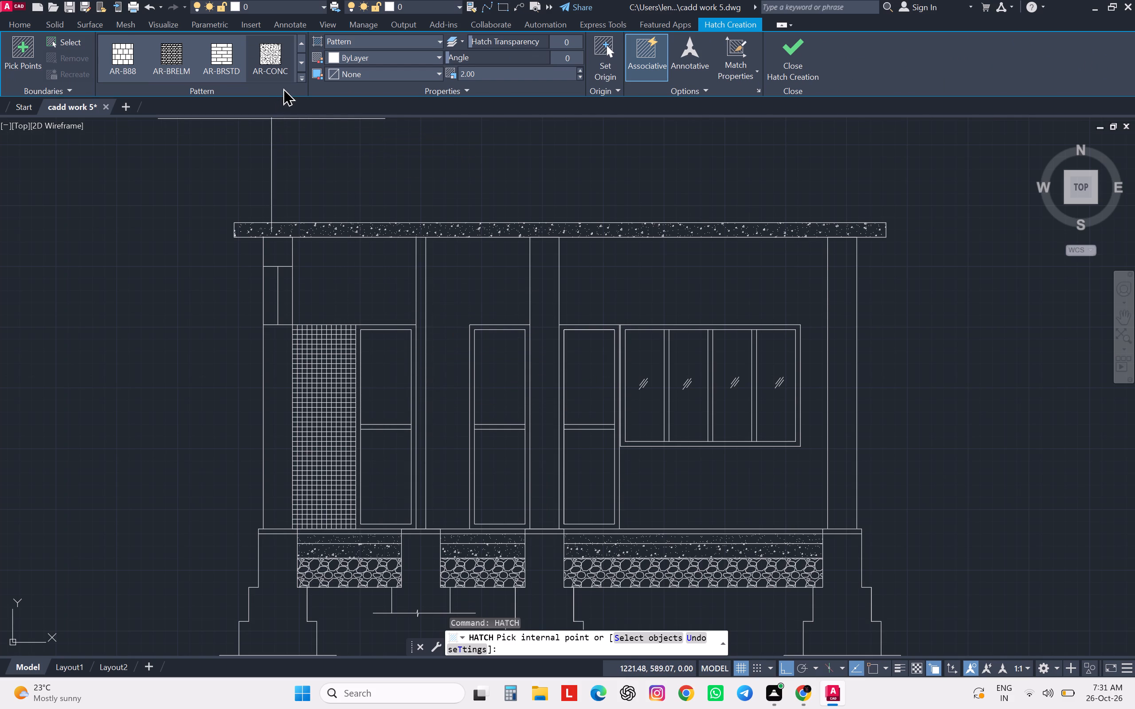
scroll(310, 145, down, 2)
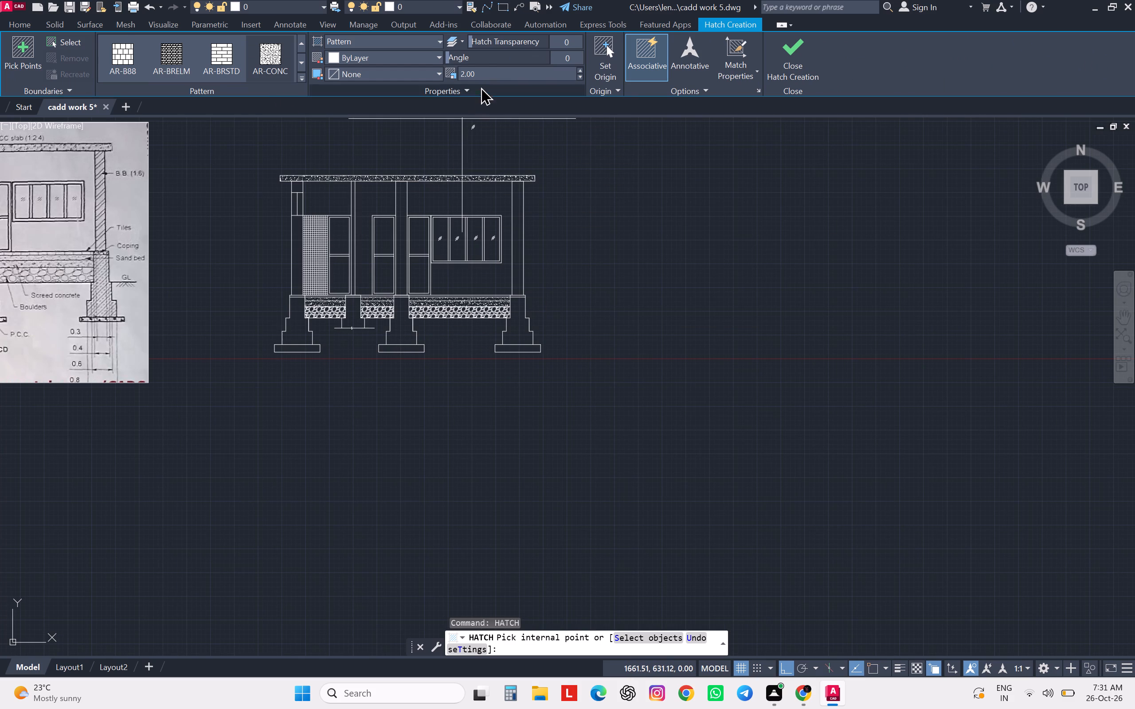
drag(474, 71, 442, 49)
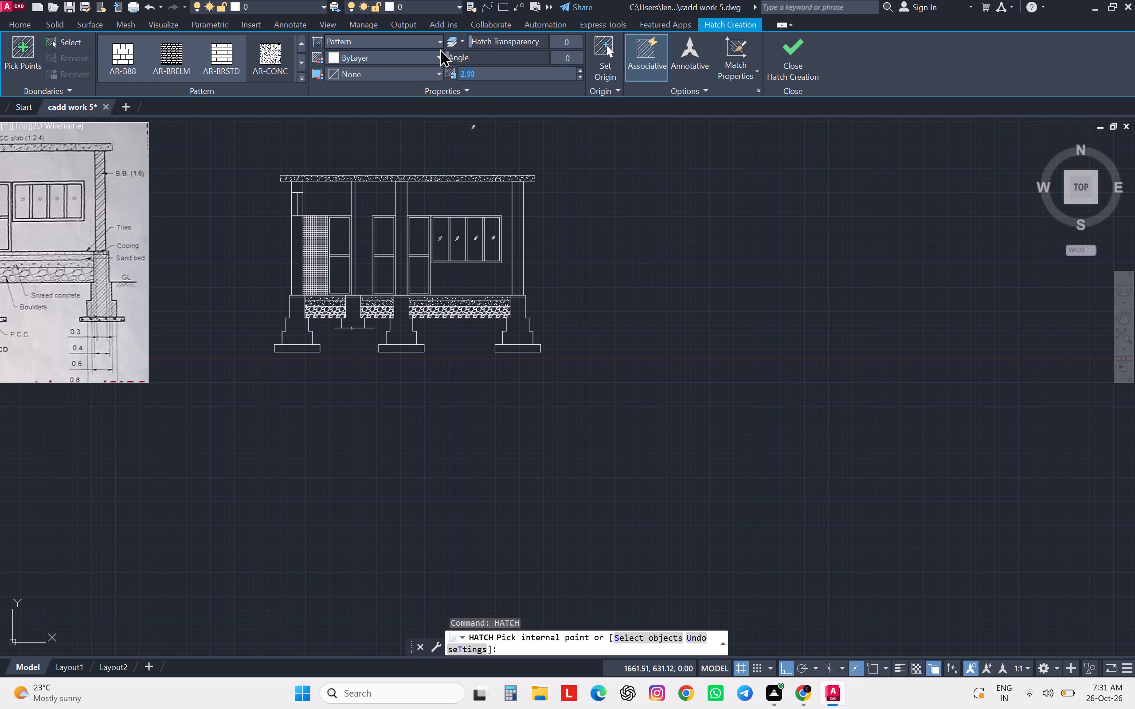
key(Down)
key(2)
key(0)
key(Return)
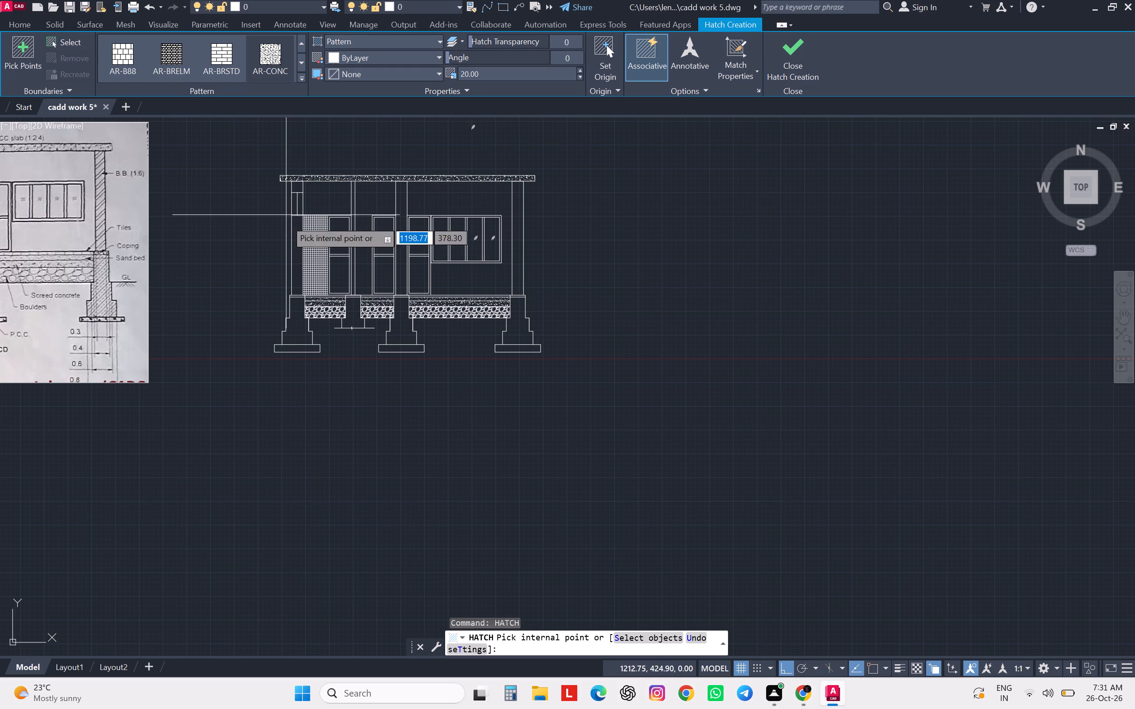
scroll(301, 354, up, 3)
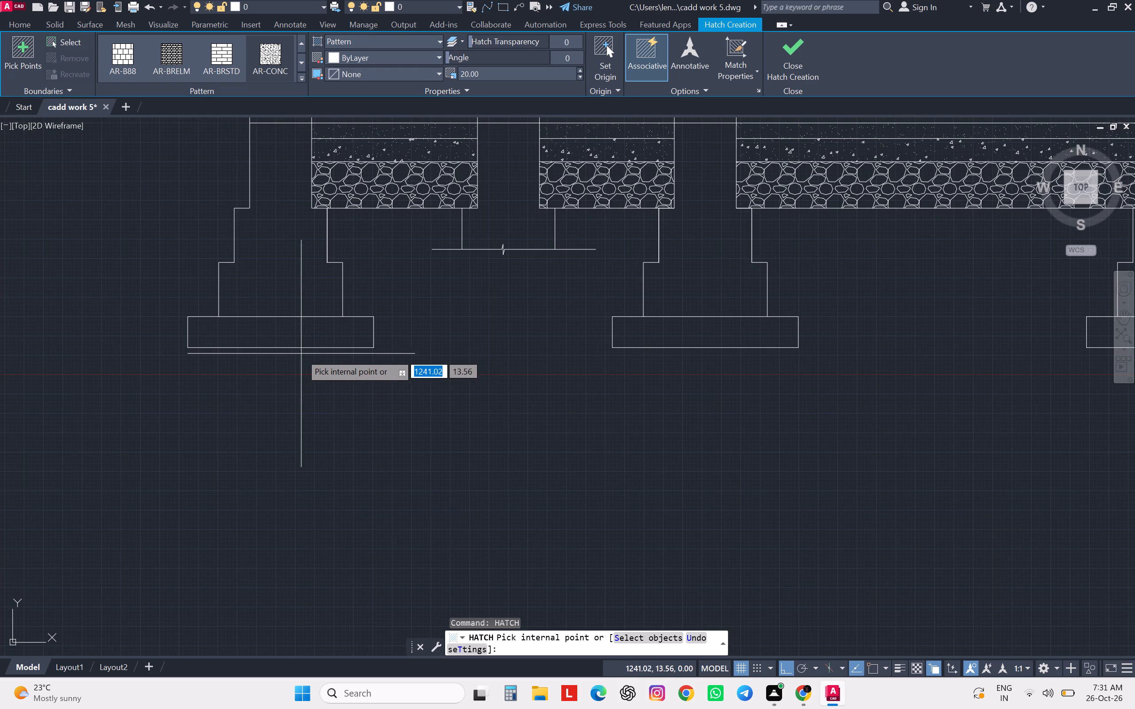
scroll(310, 332, down, 2)
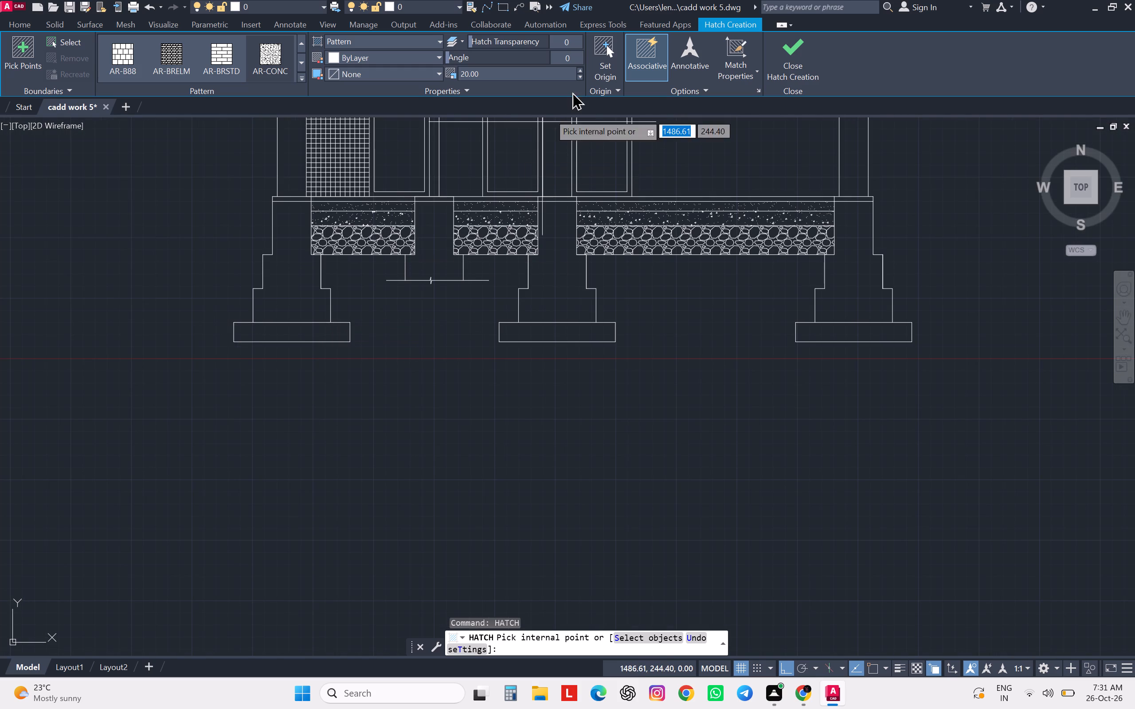
Set the AR-CONC hatch scale to 2 and hatch the three P.C.C. footing bases below the stepped foundations.
drag(517, 75, 442, 86)
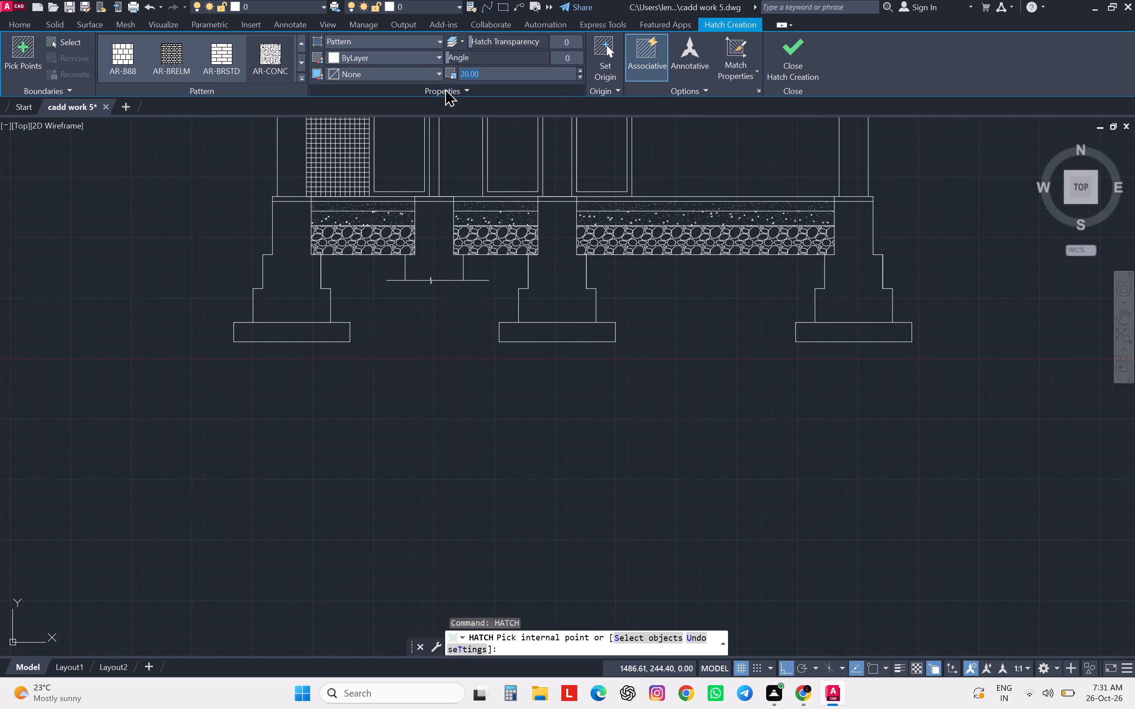
key(1)
key(BackSpace)
key(BackSpace)
key(2)
key(Return)
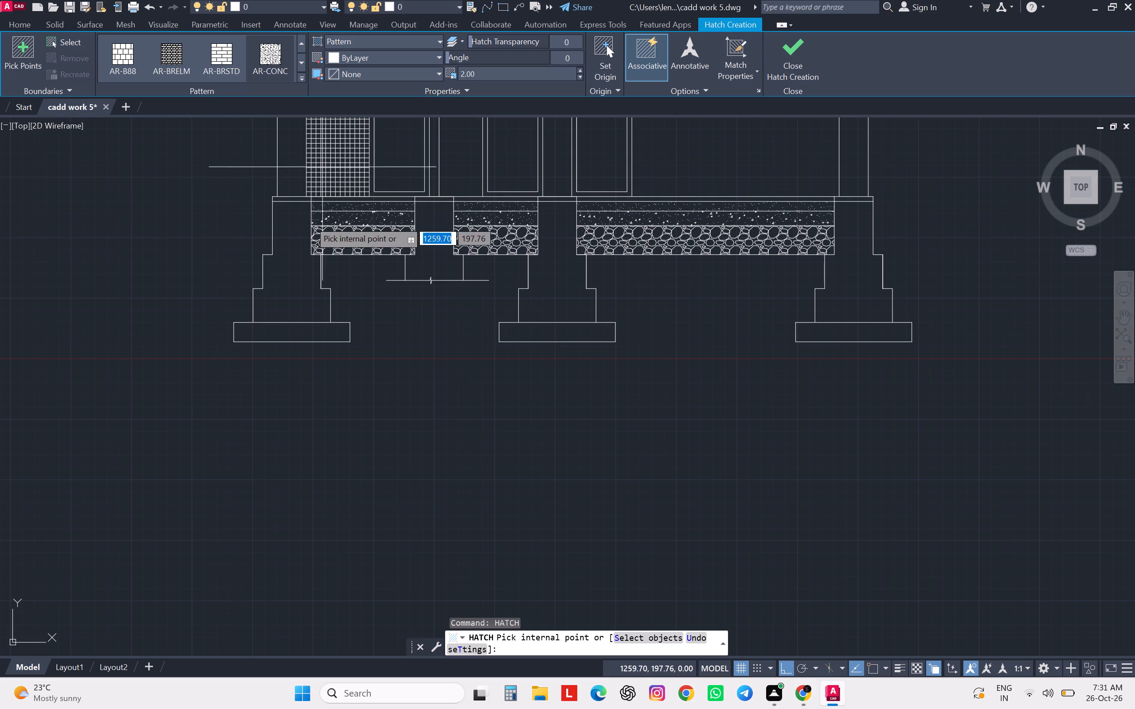
click(306, 328)
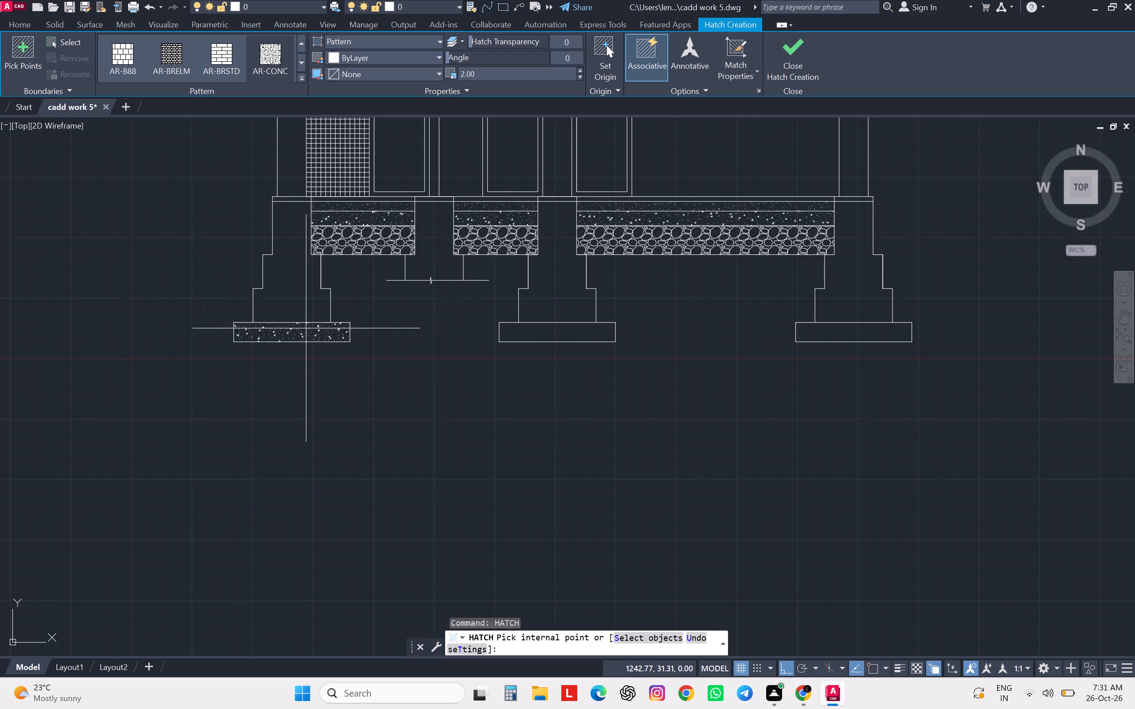
click(526, 337)
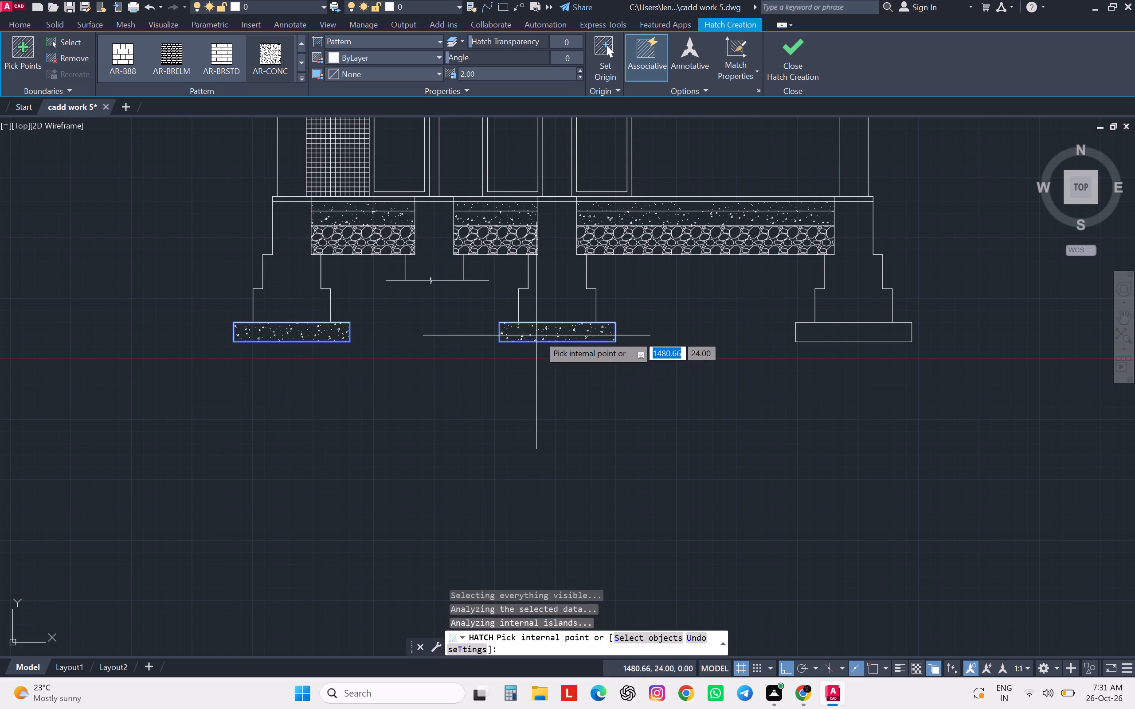
click(882, 335)
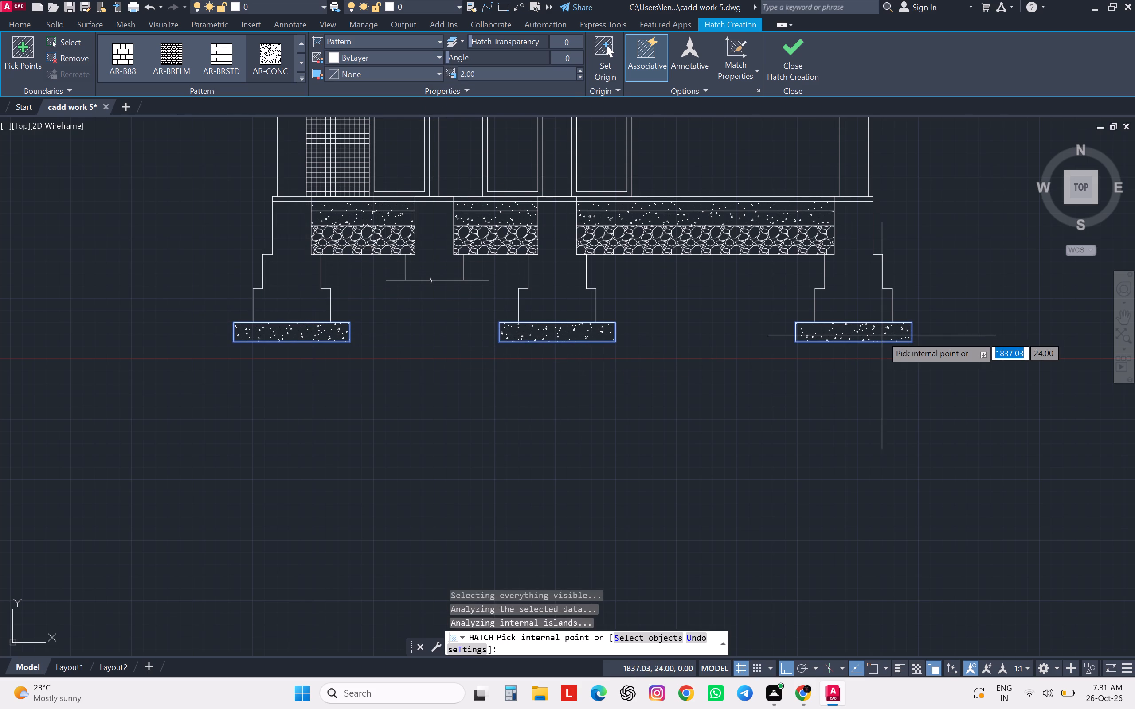
scroll(648, 417, down, 2)
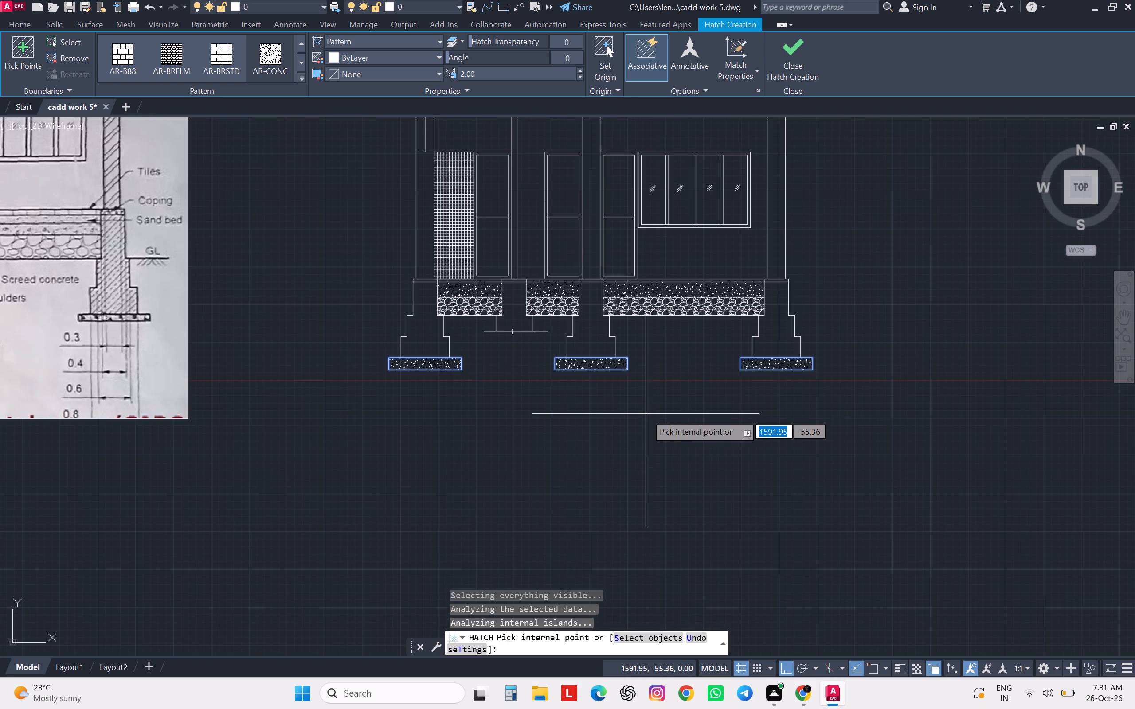
key(Escape)
key(Escape)
key(Escape)
key(Escape)
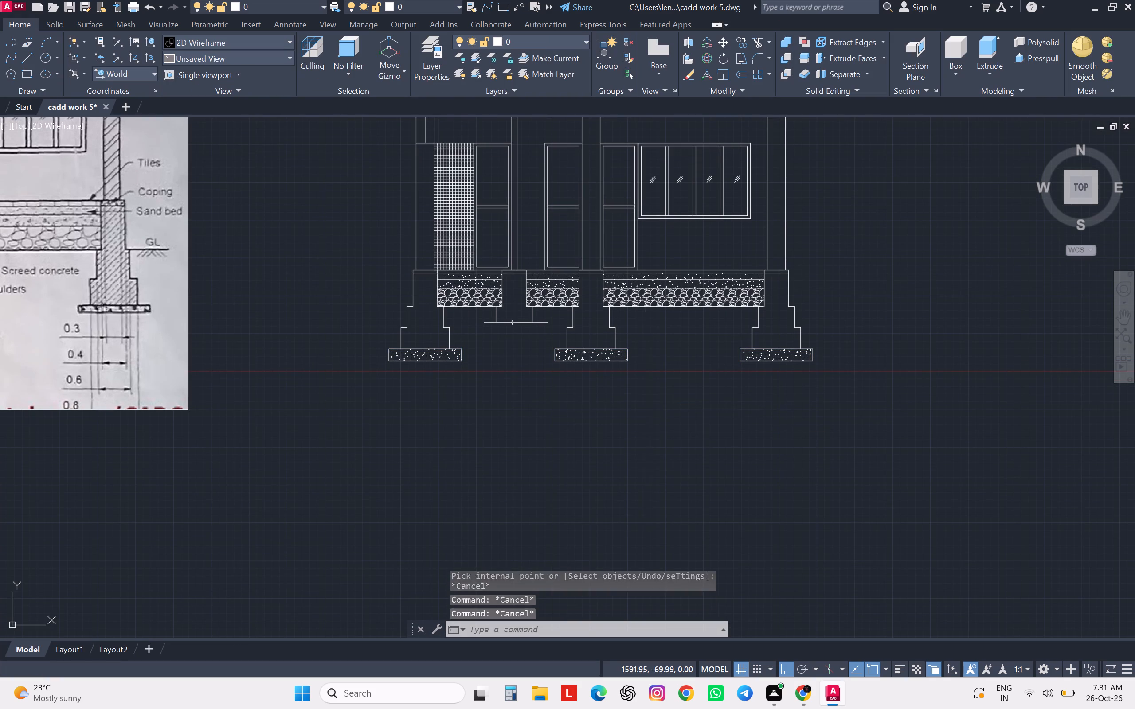
key(Escape)
Start a new hatch and look through the available hatch patterns for one suited to the remaining unhatched parts of the section.
text(ha)
key(Return)
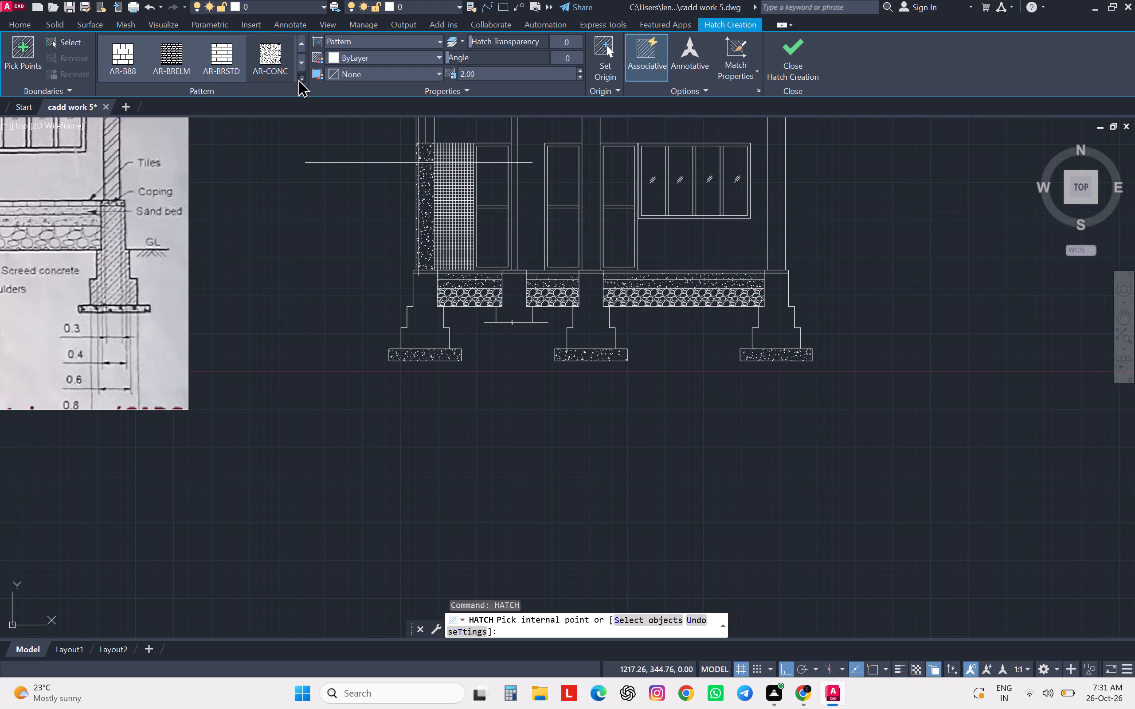
click(298, 79)
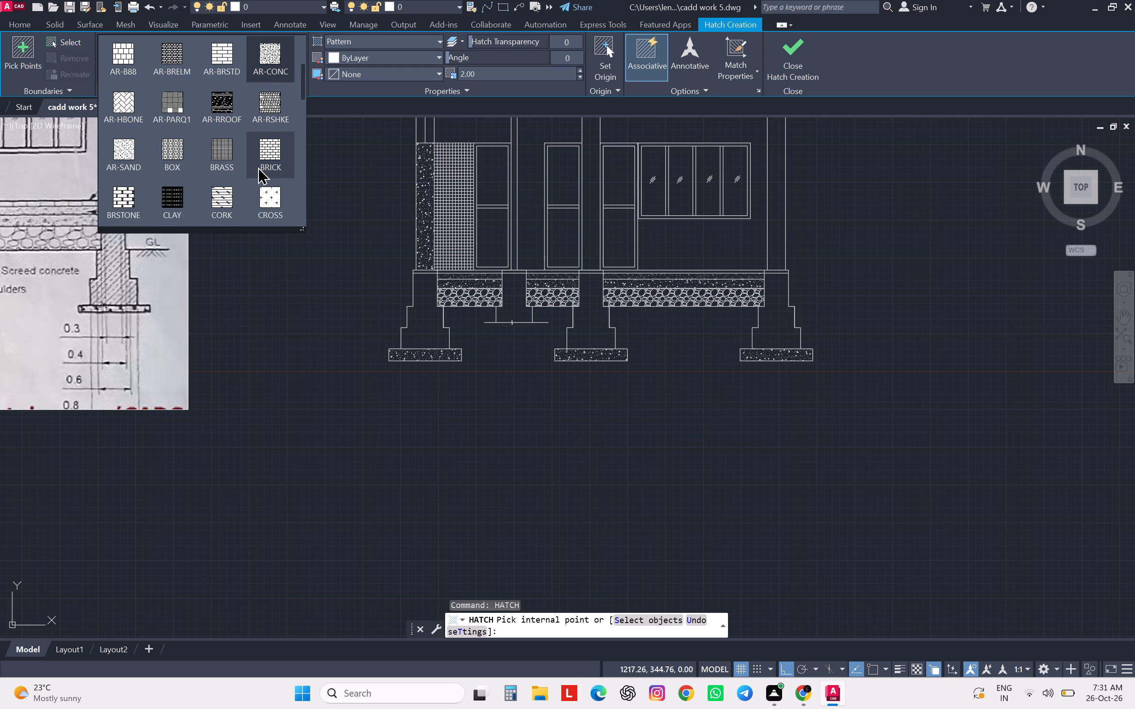
scroll(258, 167, down, 2)
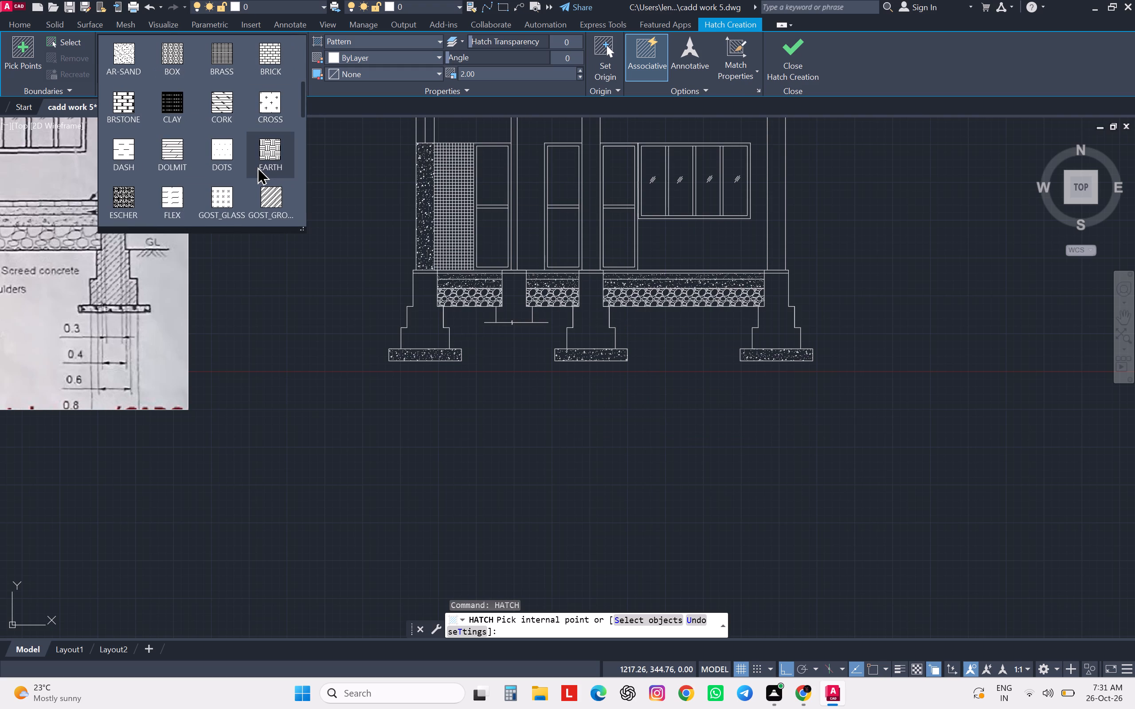
scroll(257, 167, down, 8)
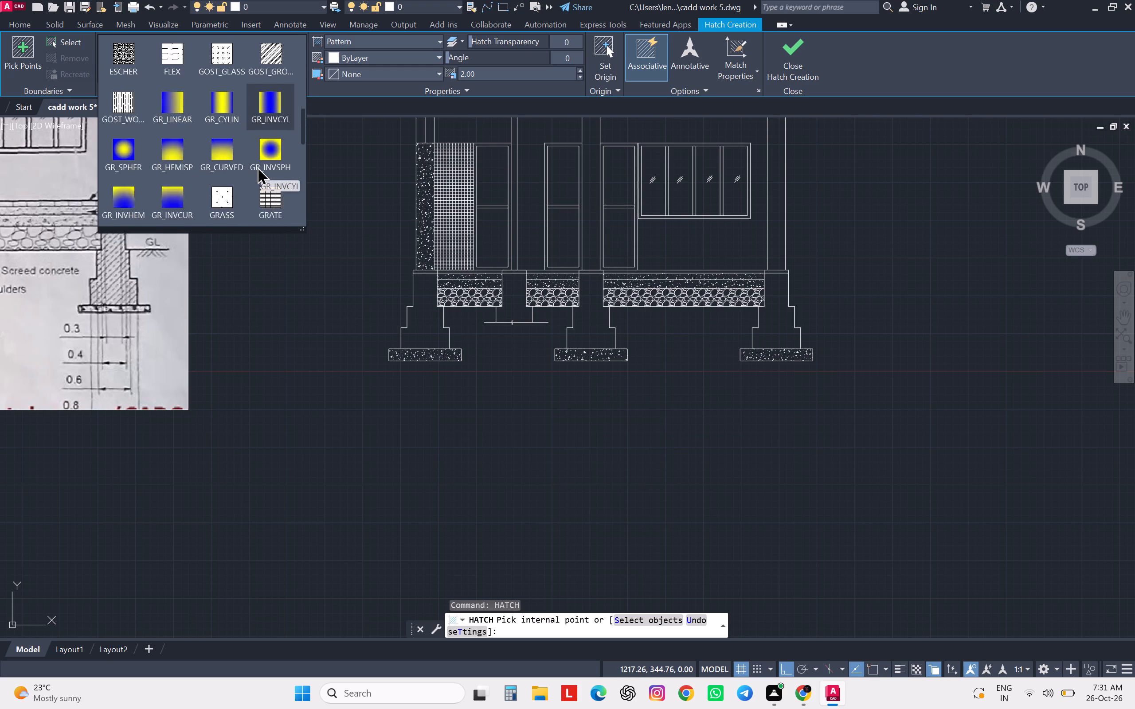
scroll(257, 167, down, 12)
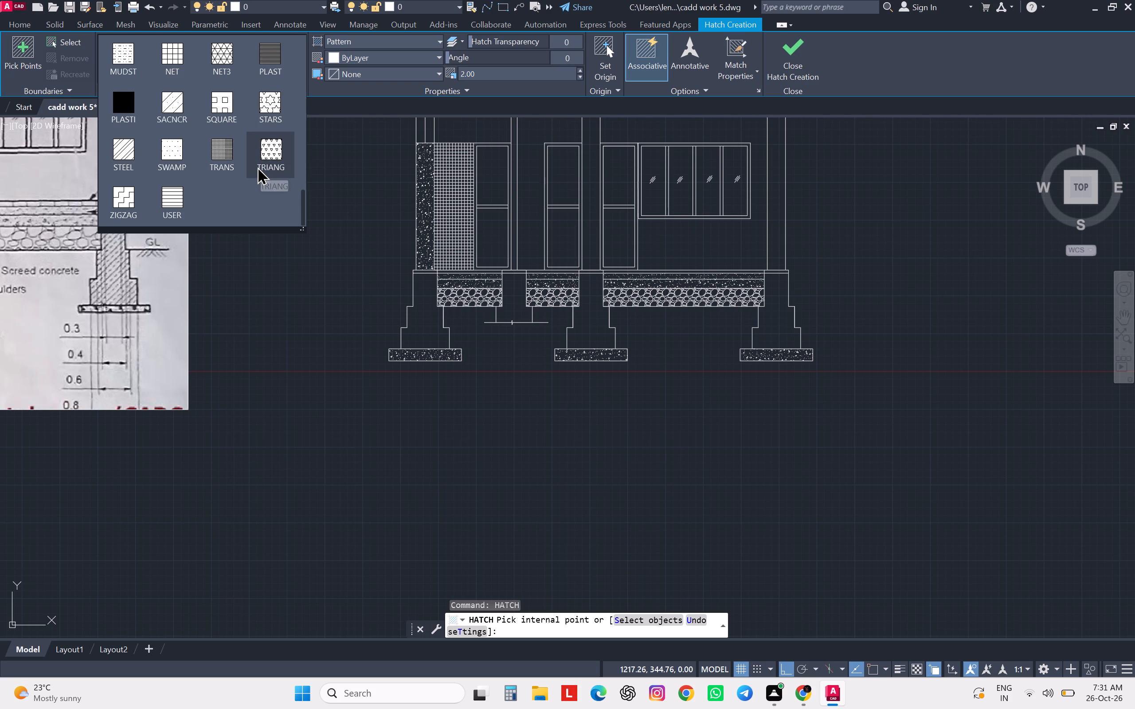
scroll(257, 167, down, 3)
scroll(258, 149, up, 1)
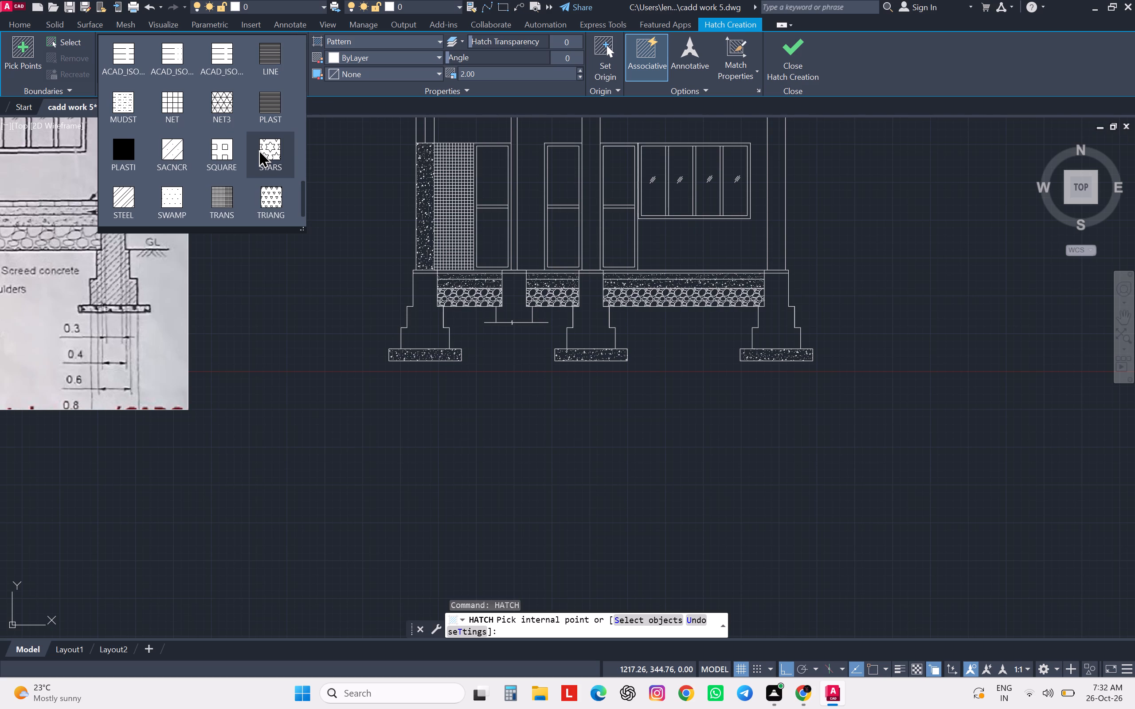
key(Up)
key(Up)
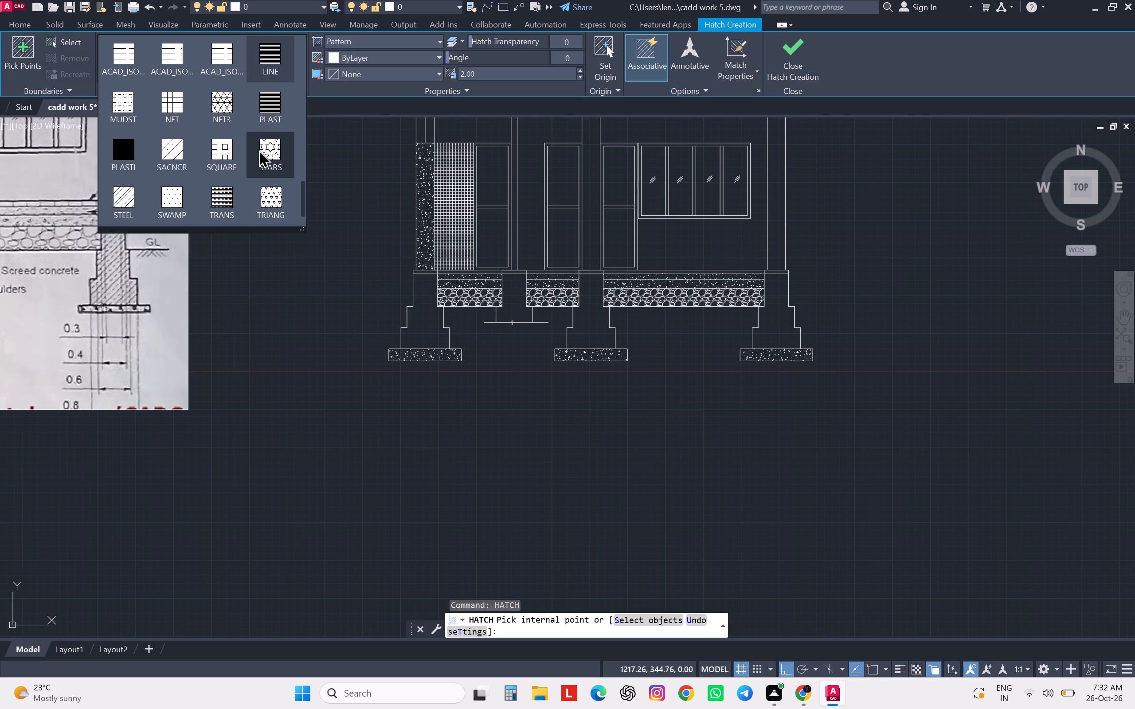
key(Up)
key(Up)
key(Up)
key(Up)
key(Up)
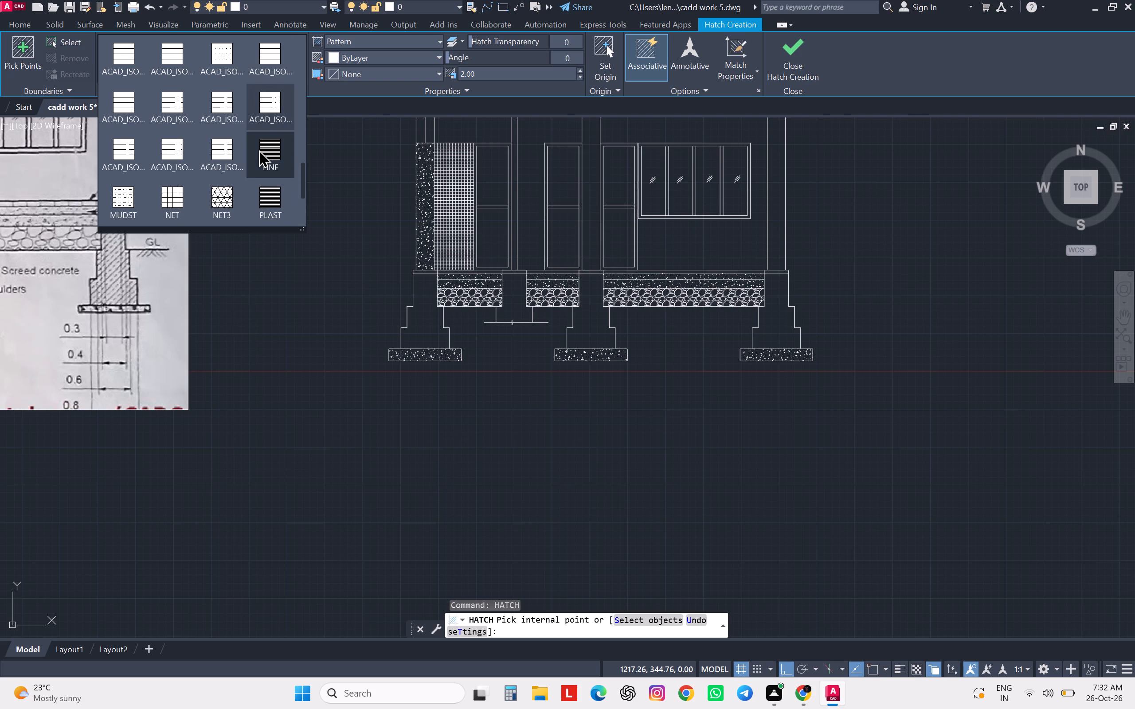
key(Up)
key(Up)
key(Up)
key(Up)
key(Up)
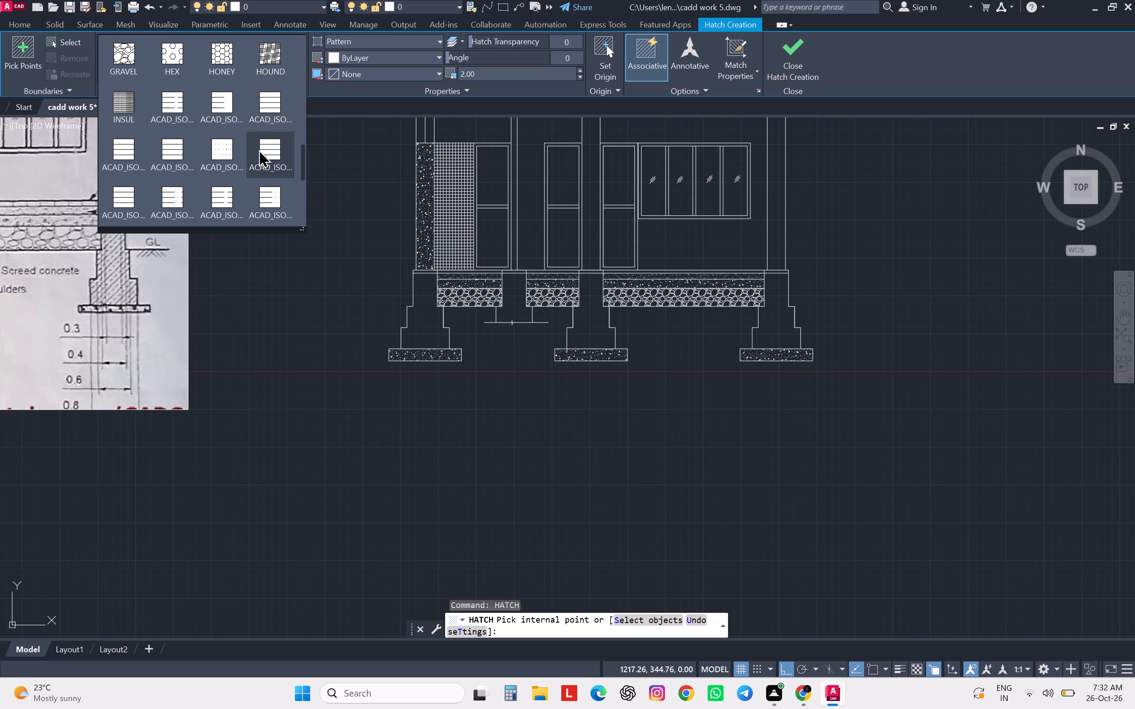
key(Up)
key(Up)
key(Up)
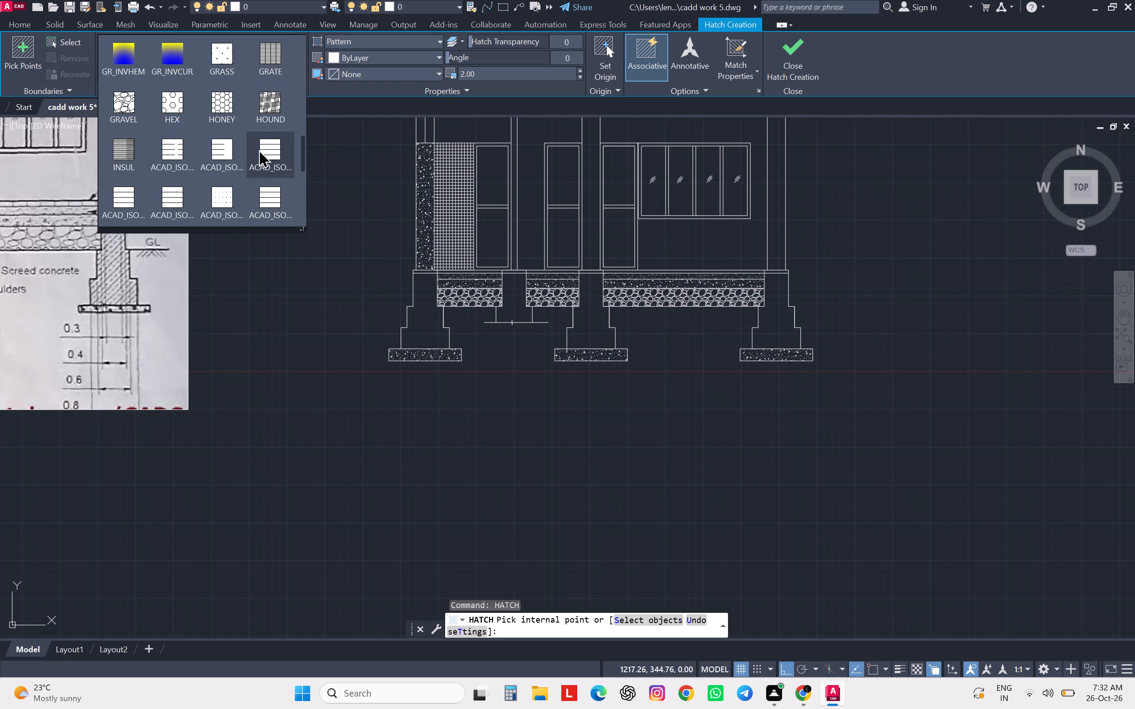
key(Up)
key(Up)
key(Up)
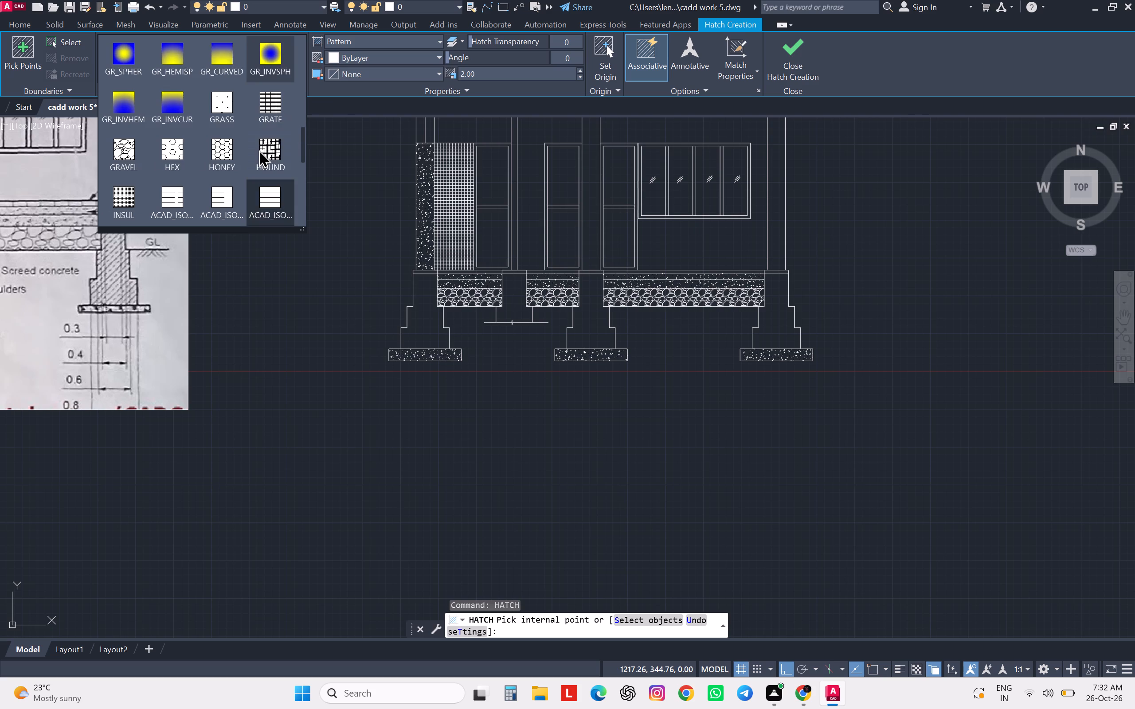
key(Up)
key(Up)
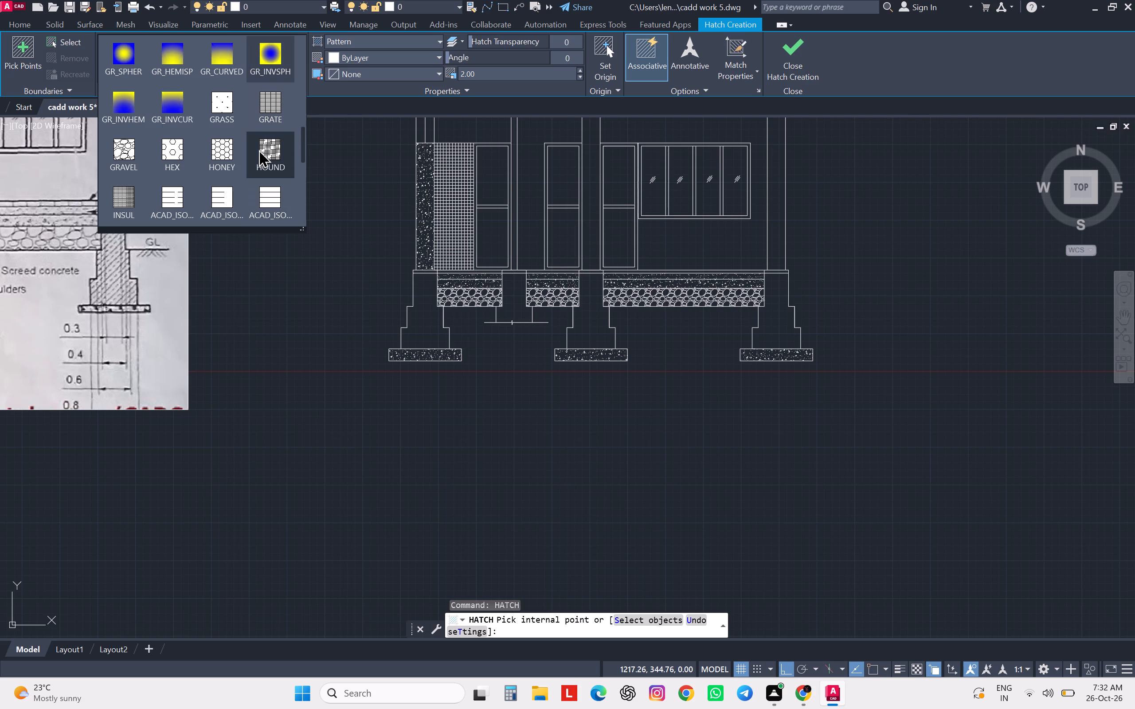
key(Up)
key(Up)
key(Up)
key(Up)
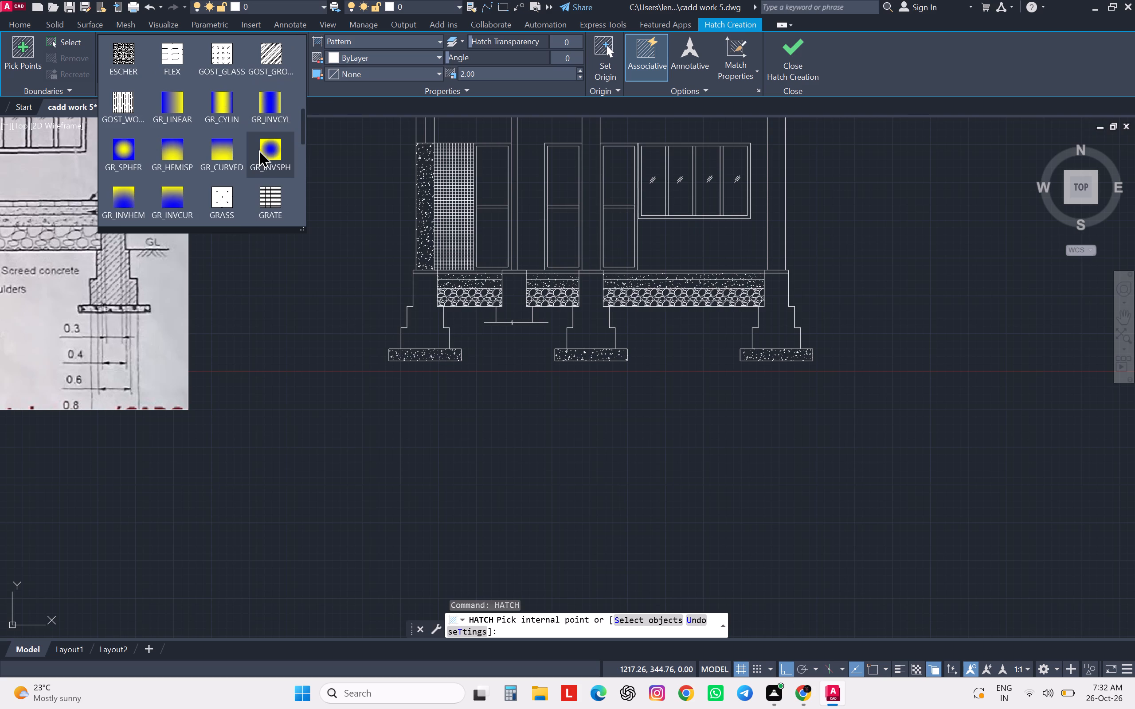
key(Up)
key(Up)
key(Up)
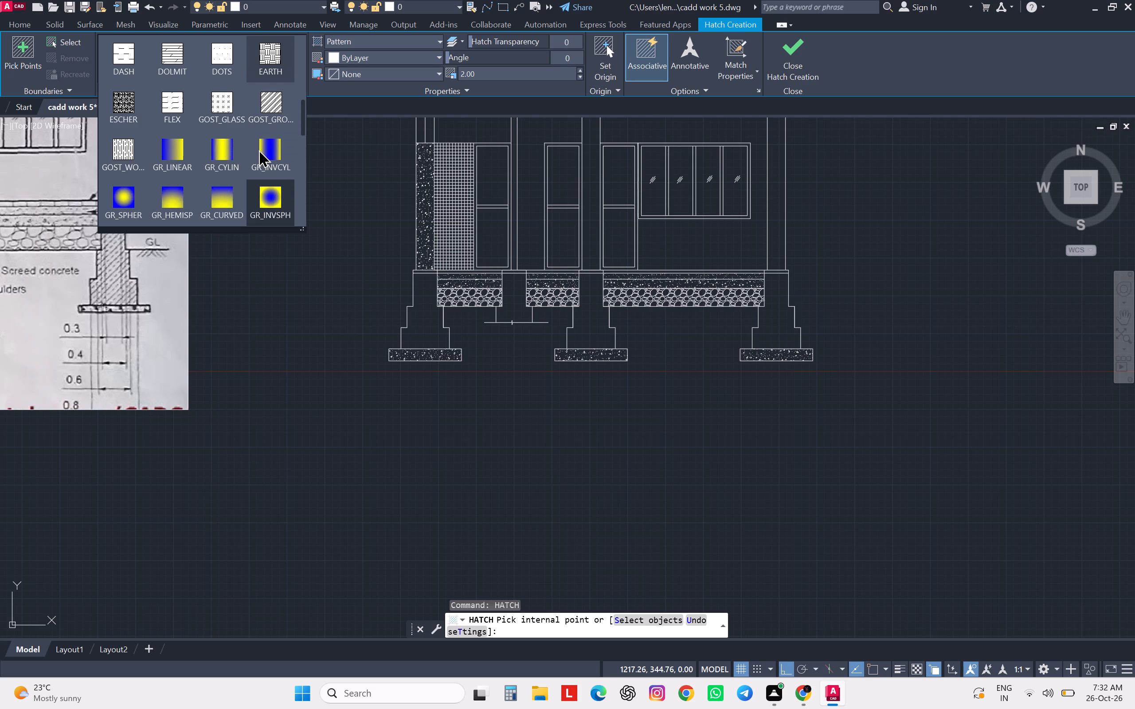
key(Up)
key(Up)
key(Up)
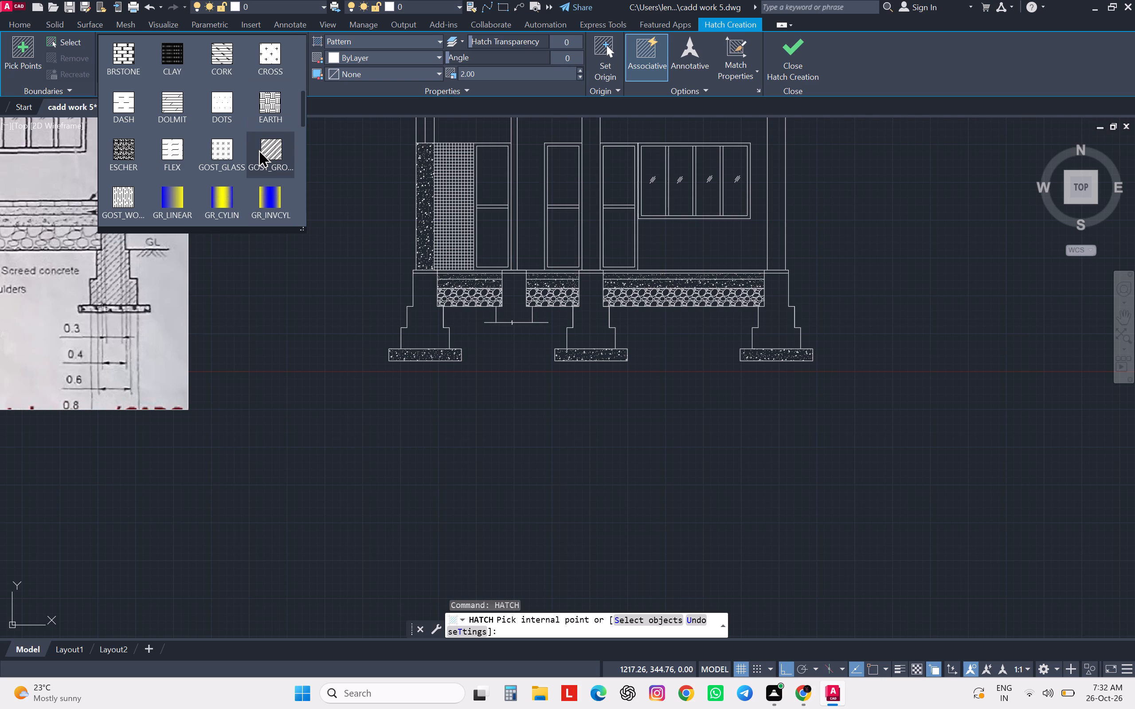
key(Up)
key(Up)
key(Up)
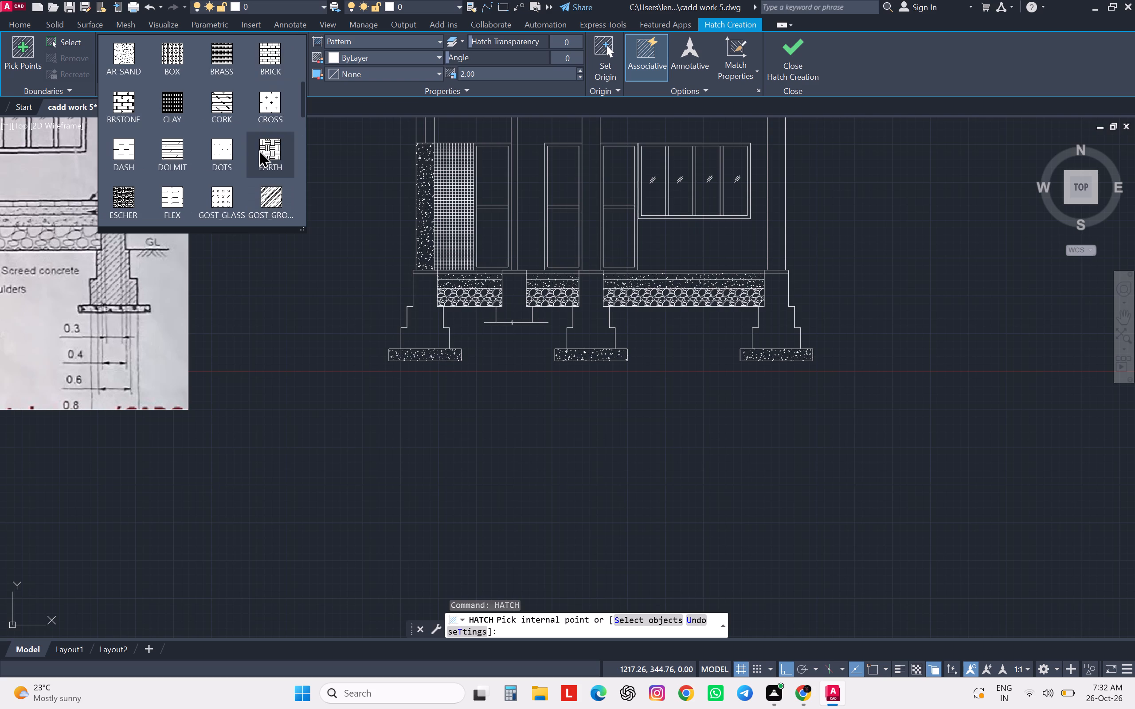
key(Up)
key(Up)
key(Up)
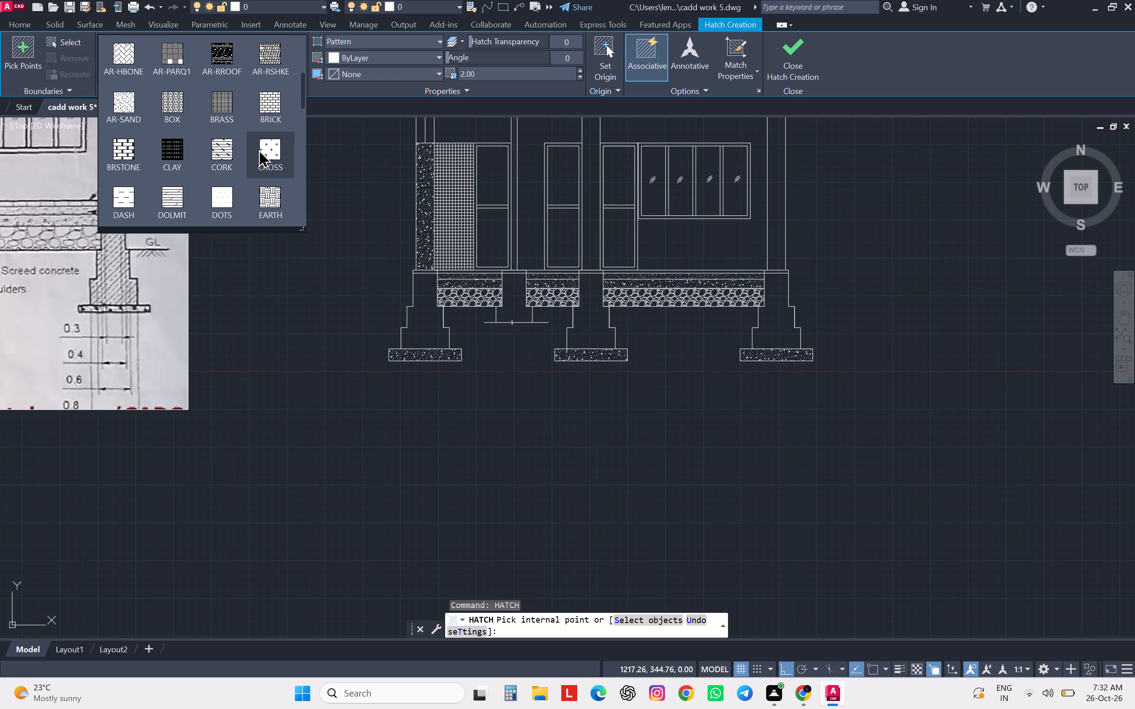
key(Up)
key(Up)
key(Up)
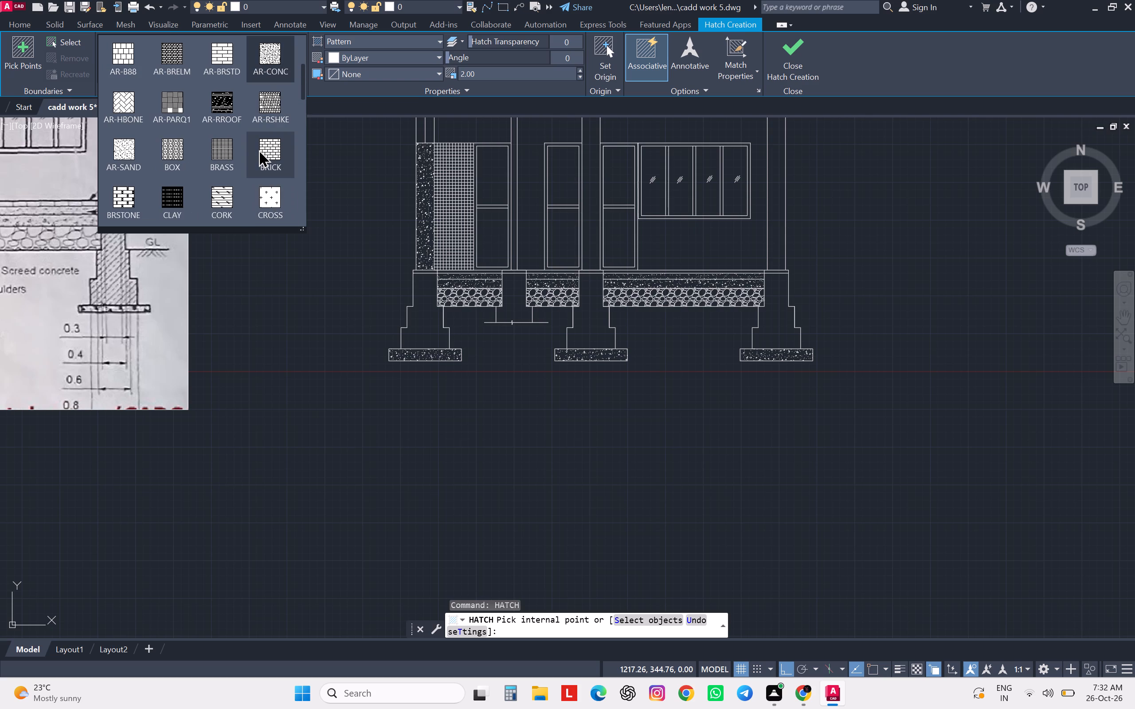
key(Up)
key(Up)
key(Up)
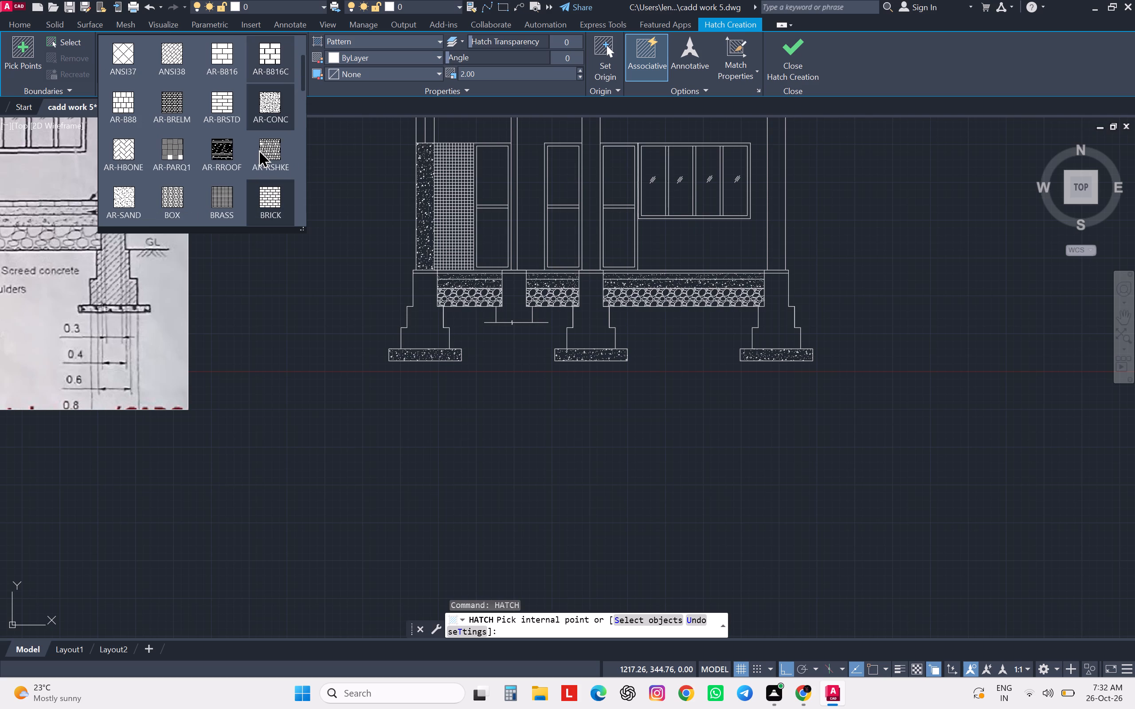
key(Up)
key(Up)
key(Up)
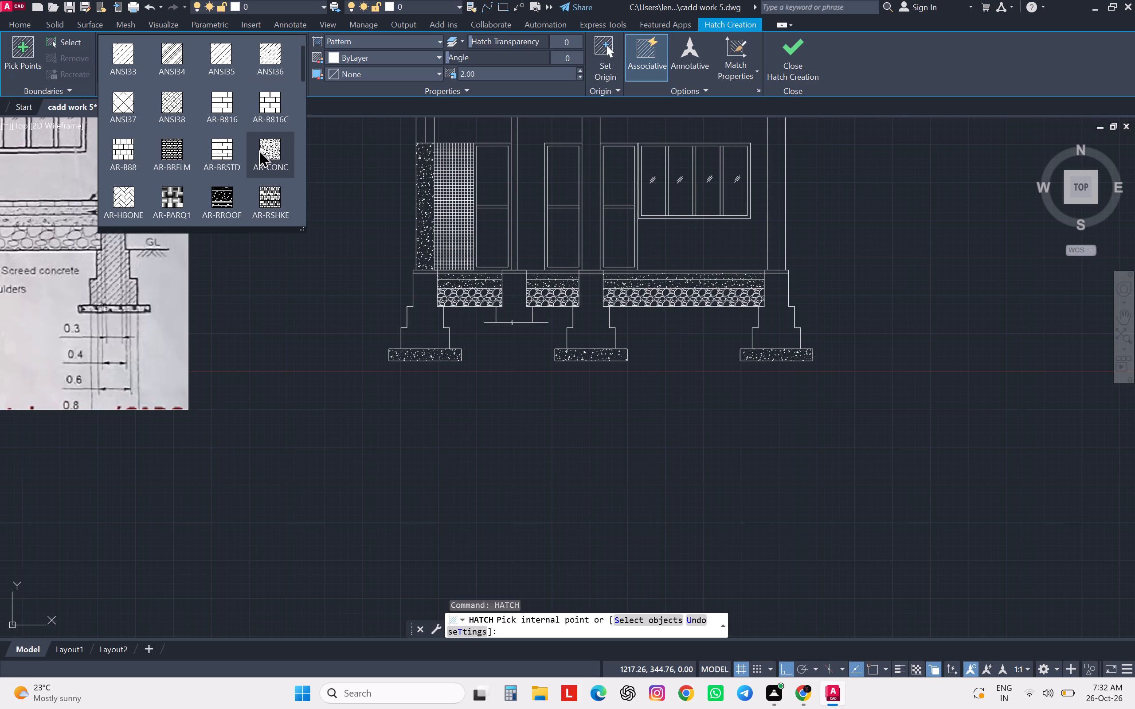
key(Up)
key(Up)
key(Up)
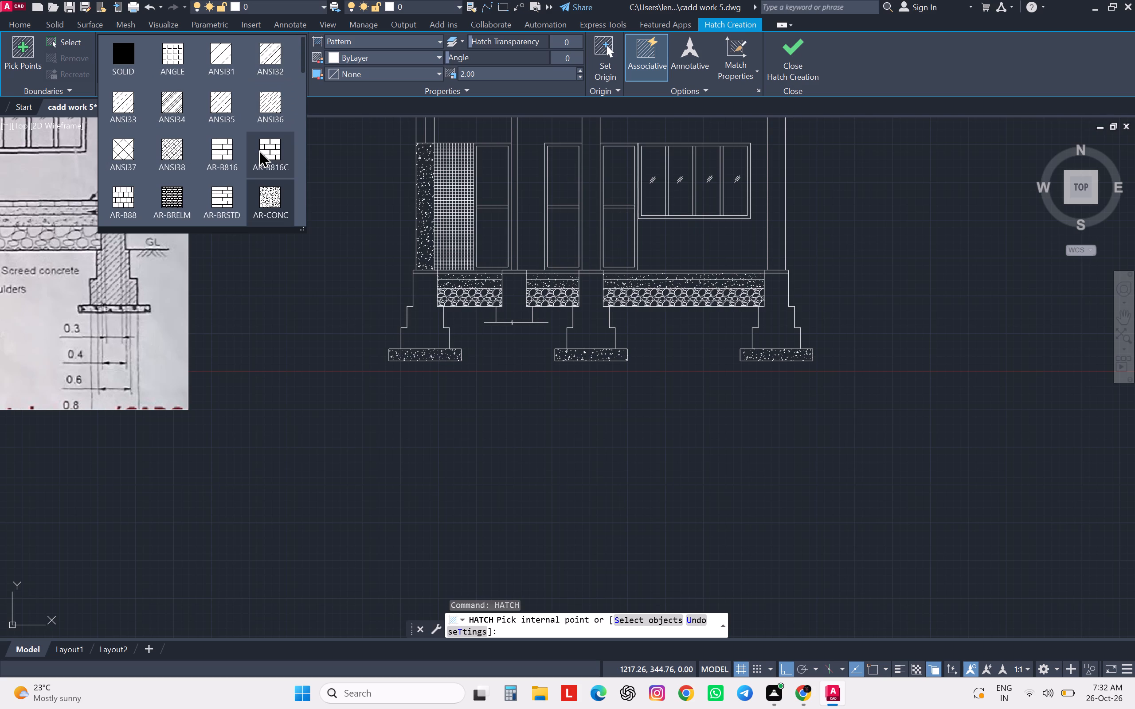
key(Up)
key(Up)
key(Up)
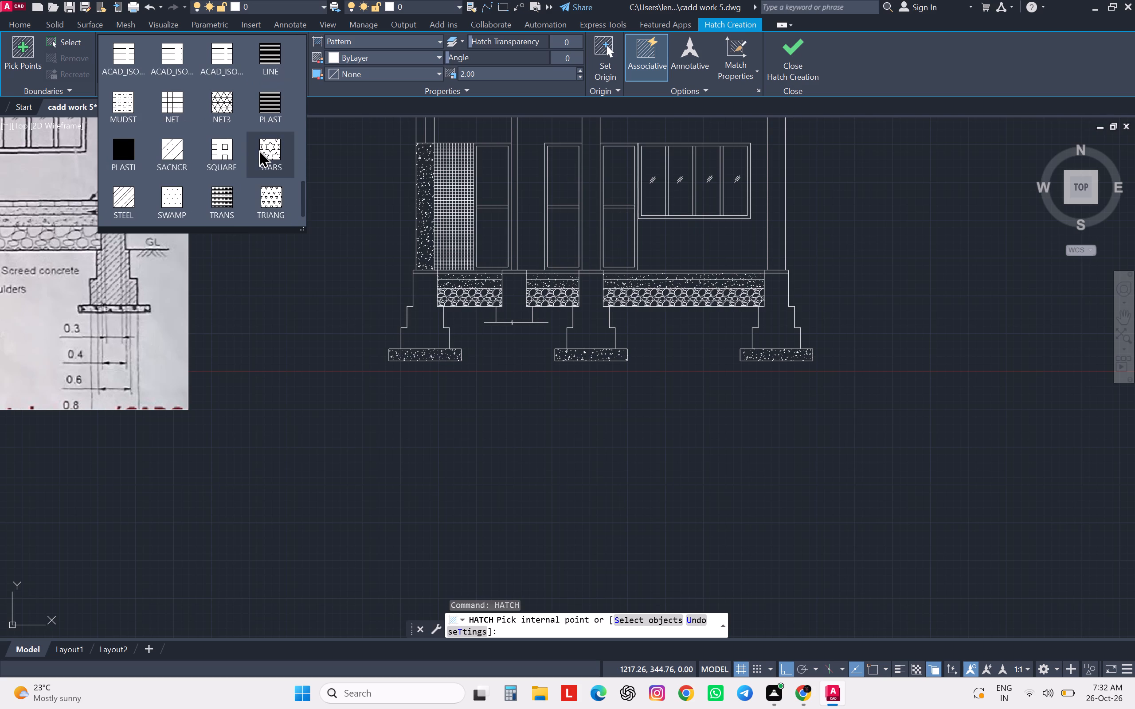
key(Up)
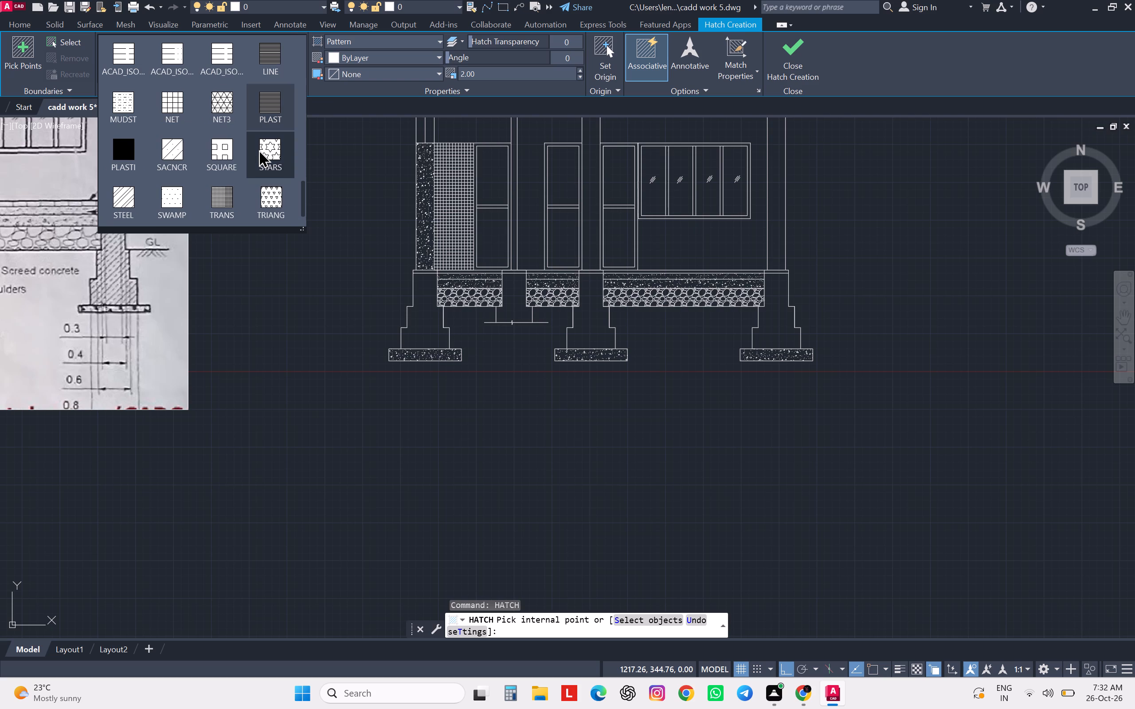
key(Up)
key(Up)
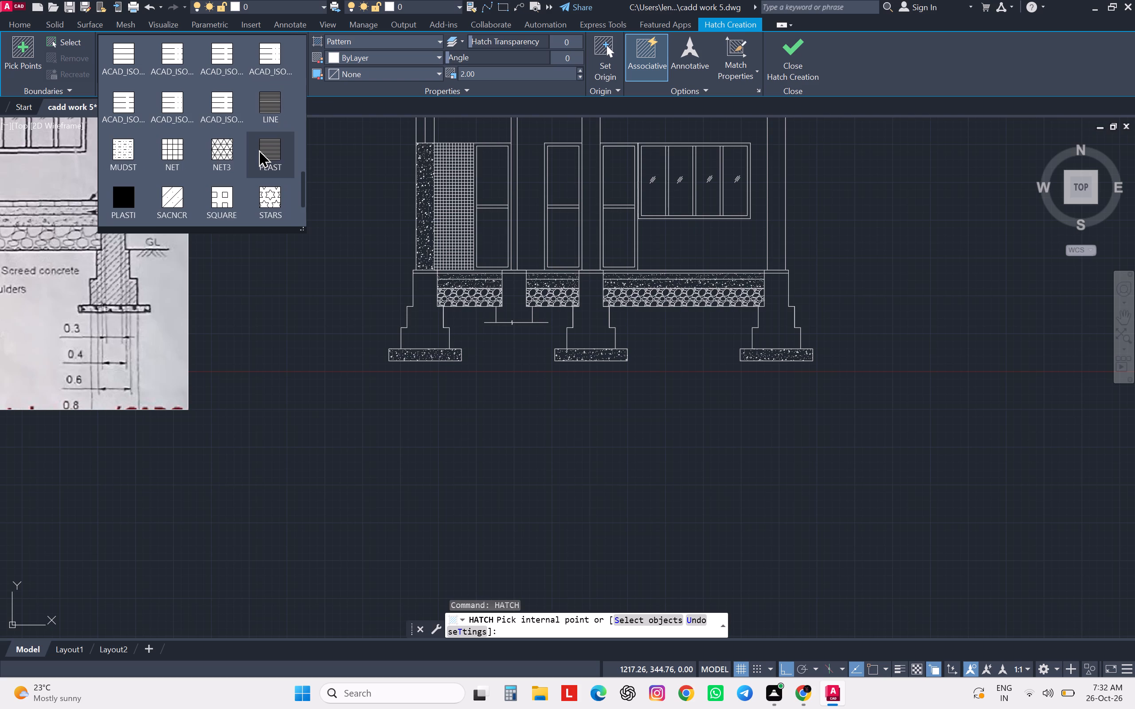
key(Up)
key(Up)
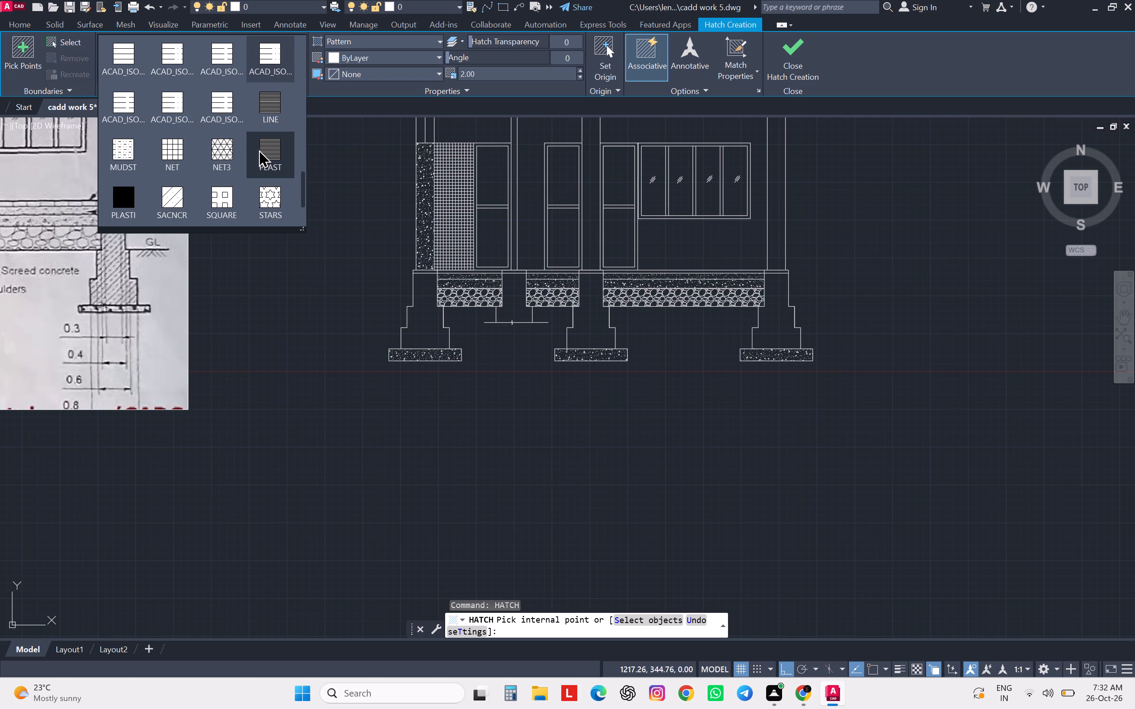
Look back through the hatch patterns and choose DOLMIT for the floor tile layer.
key(Up)
key(Up)
key(Up)
key(Up)
key(Up)
key(Up)
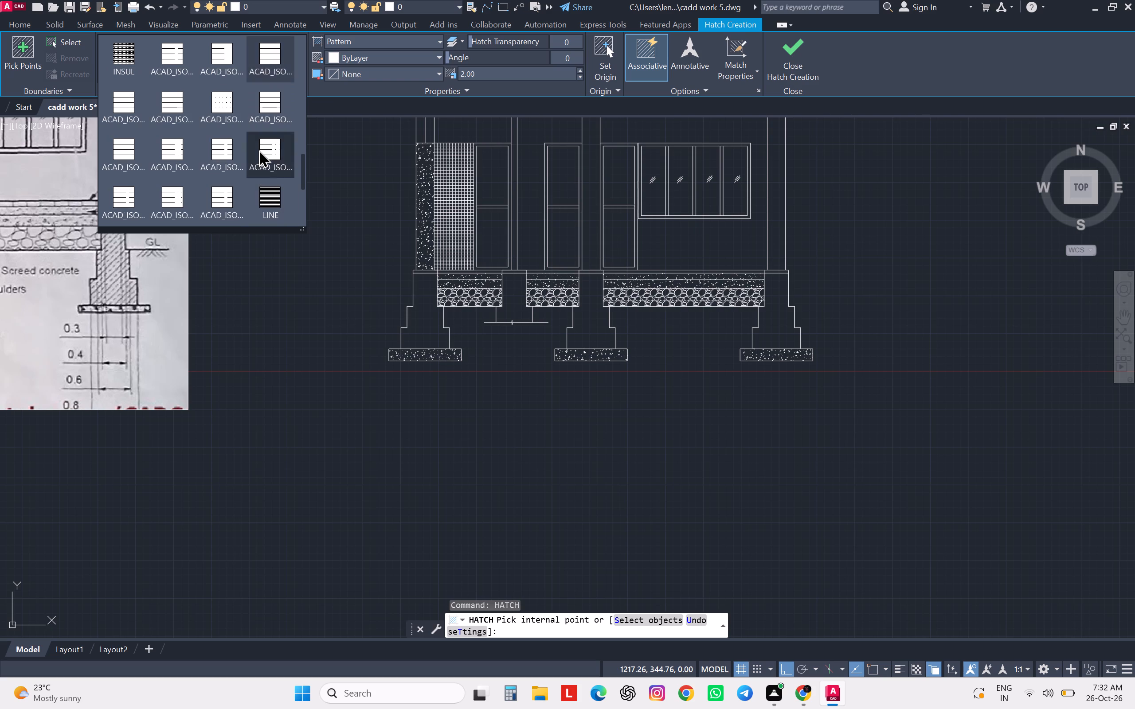
key(Up)
key(Up)
key(Up)
key(Up)
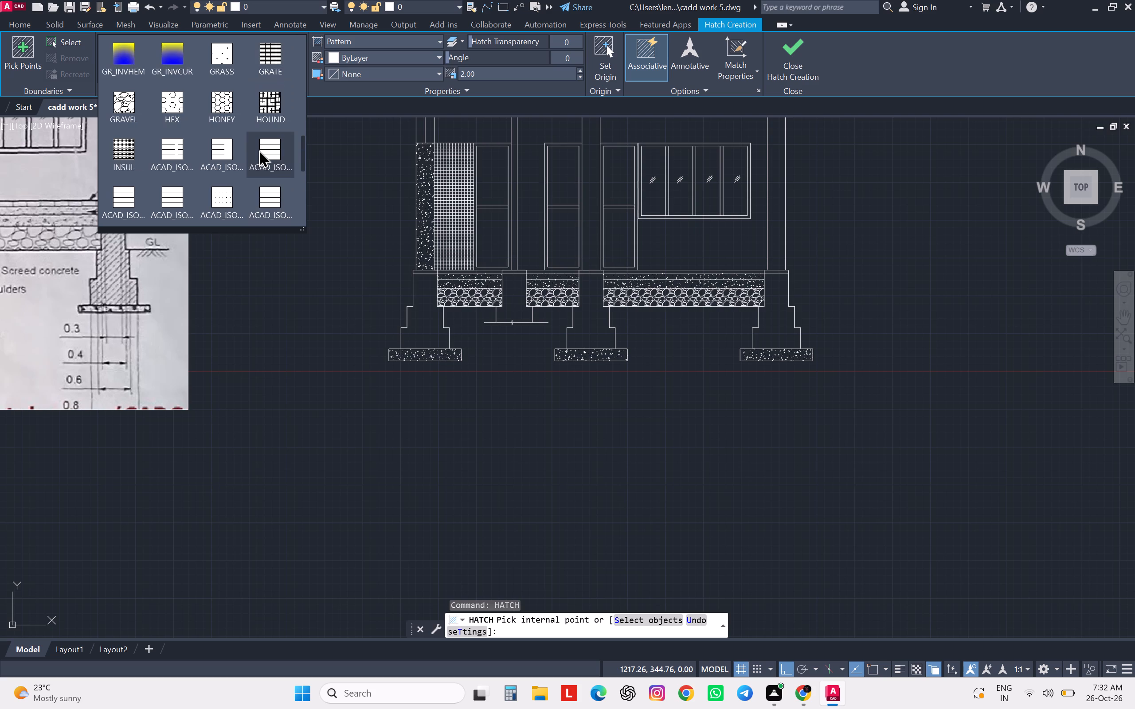
key(Up)
key(Up)
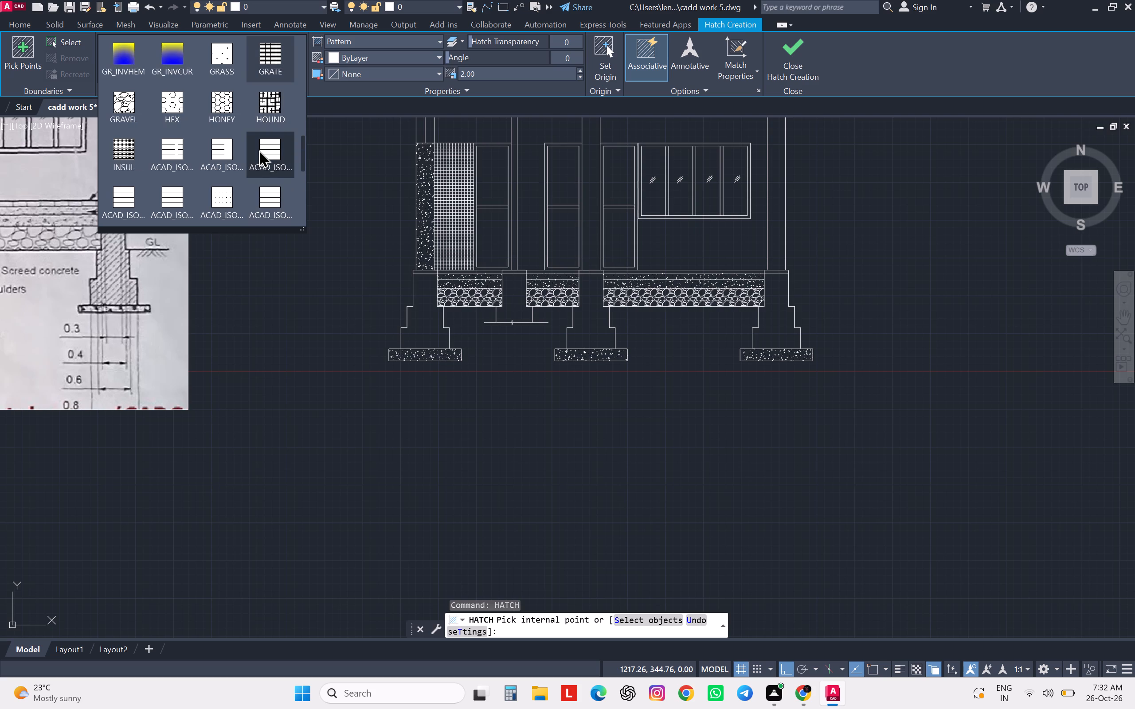
key(Up)
key(Up)
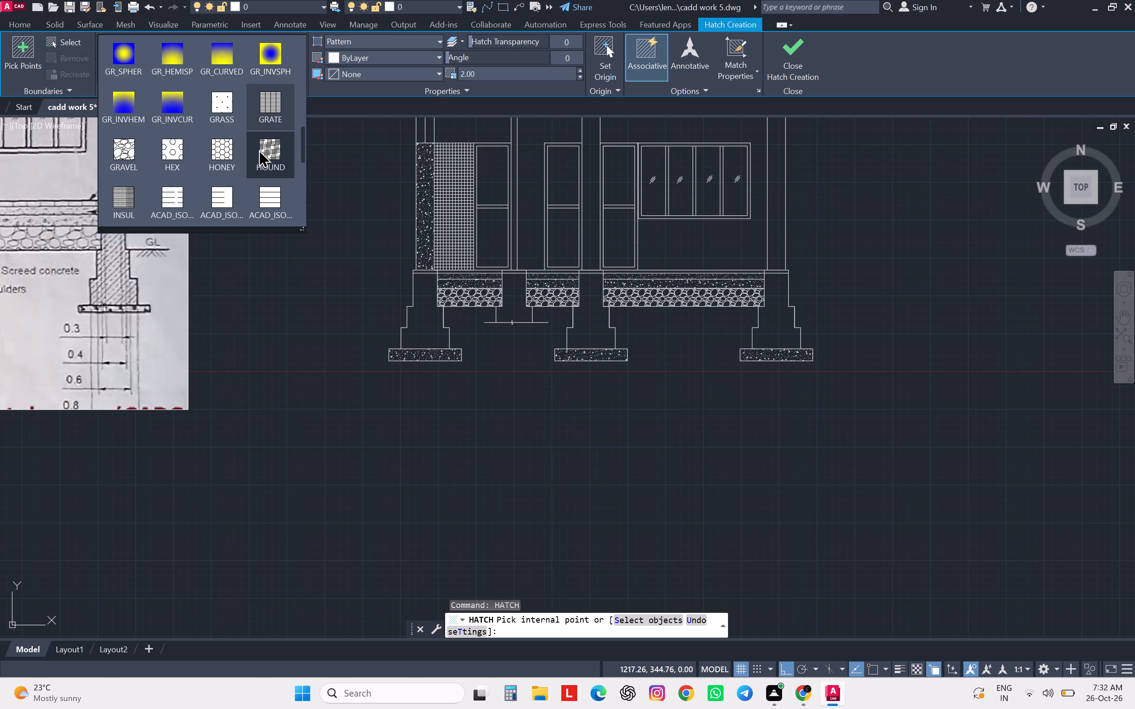
key(Up)
key(Up)
key(Up)
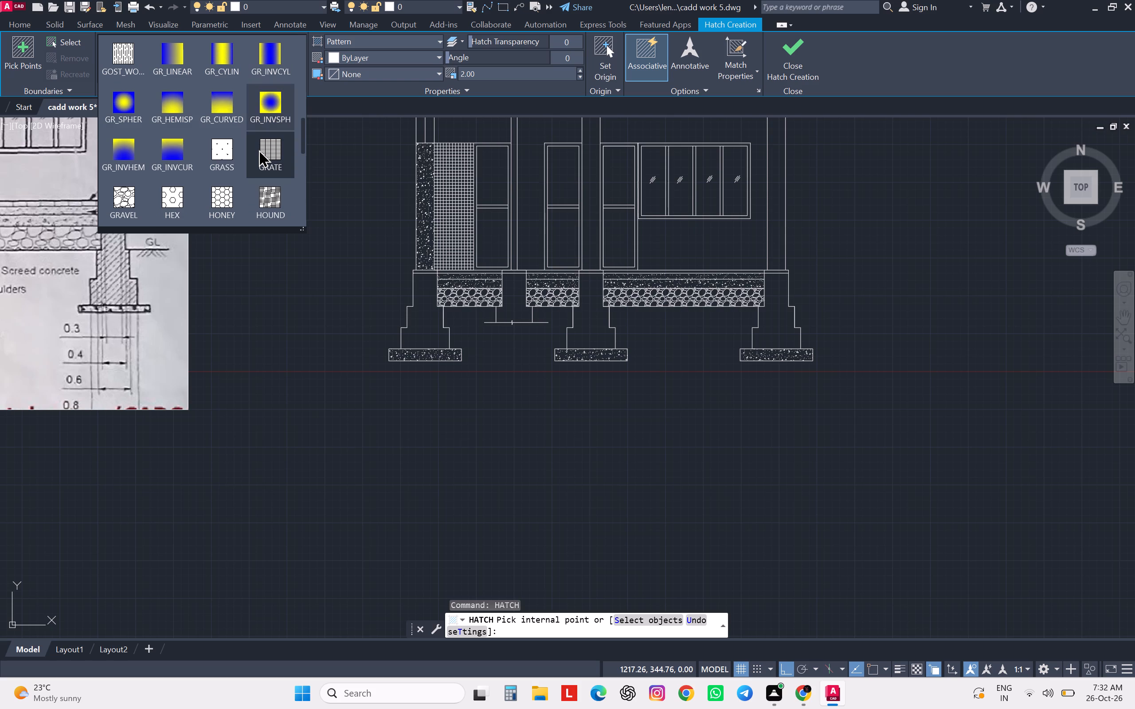
key(Up)
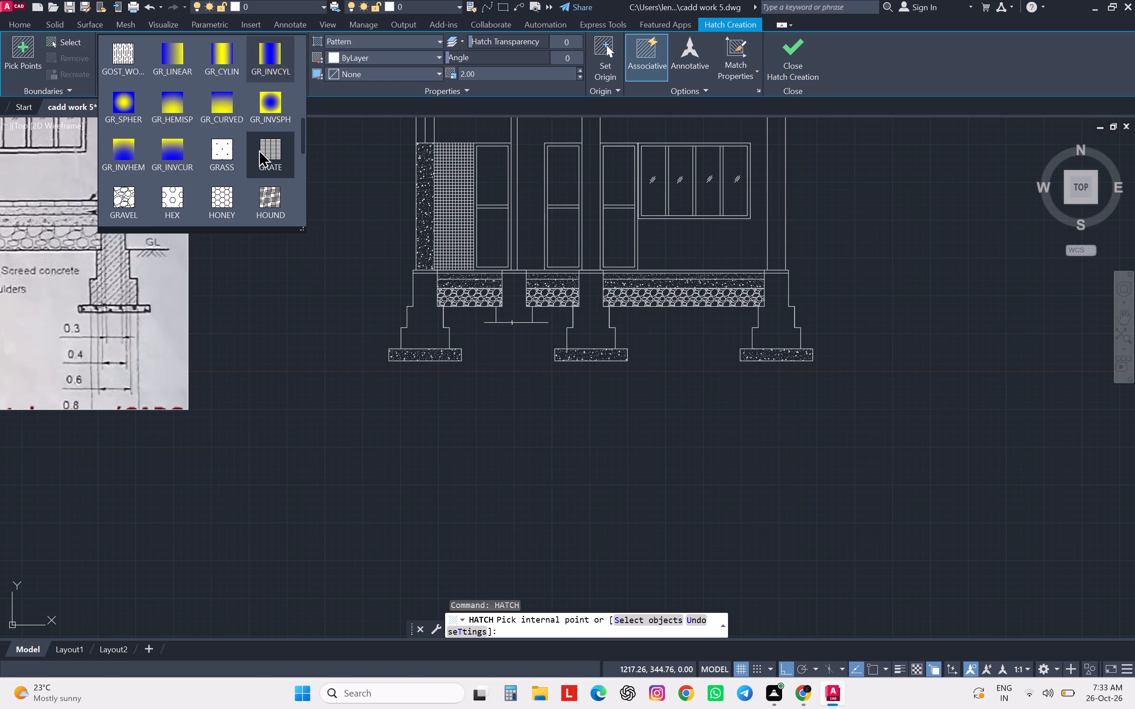
key(Up)
key(Up)
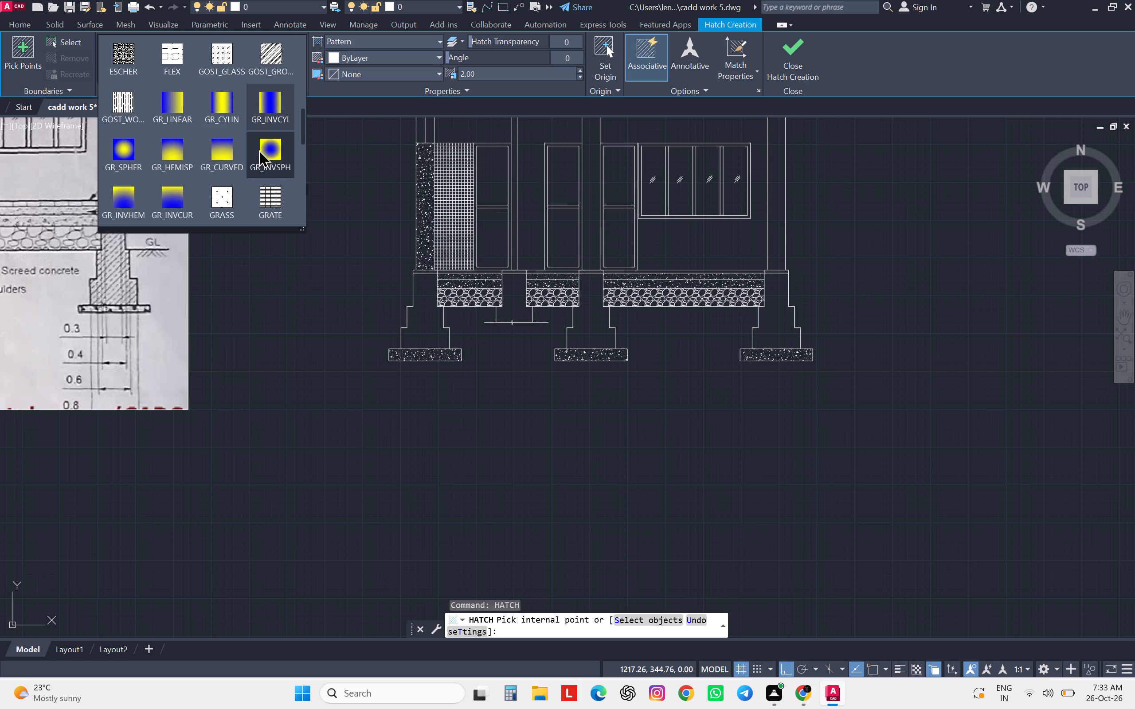
key(Up)
key(Up)
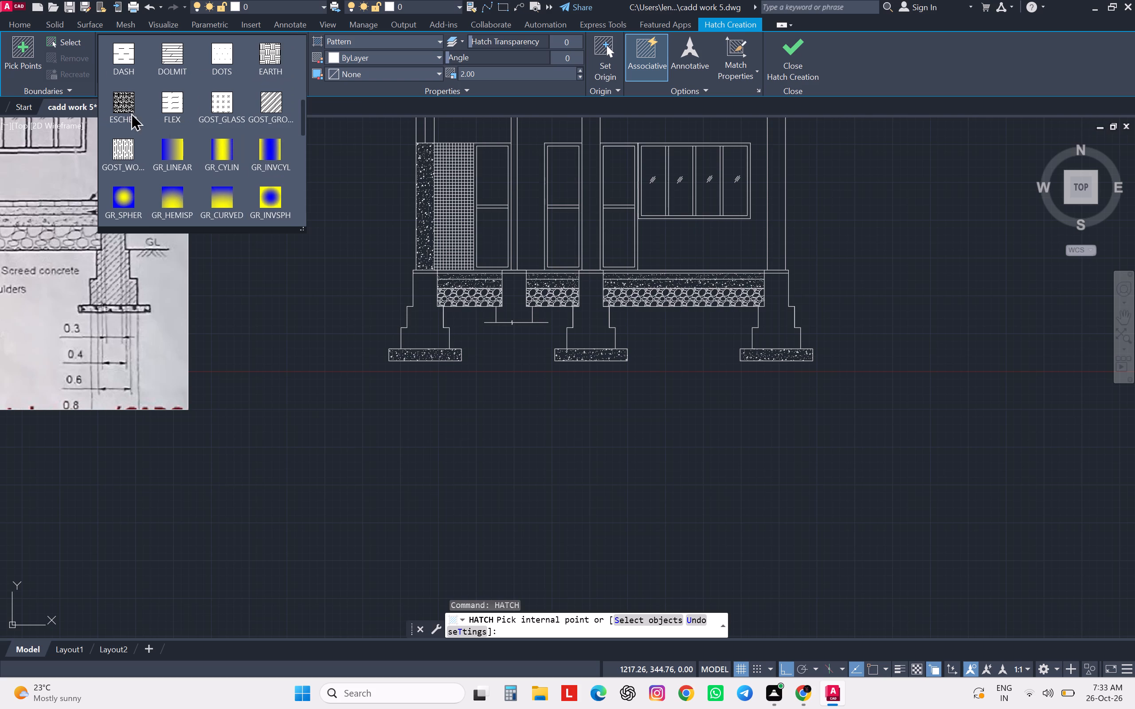
click(165, 73)
Set the DOLMIT hatch scale to 20 and hatch the three thin floor tile strips above the sand bed.
scroll(456, 259, up, 1)
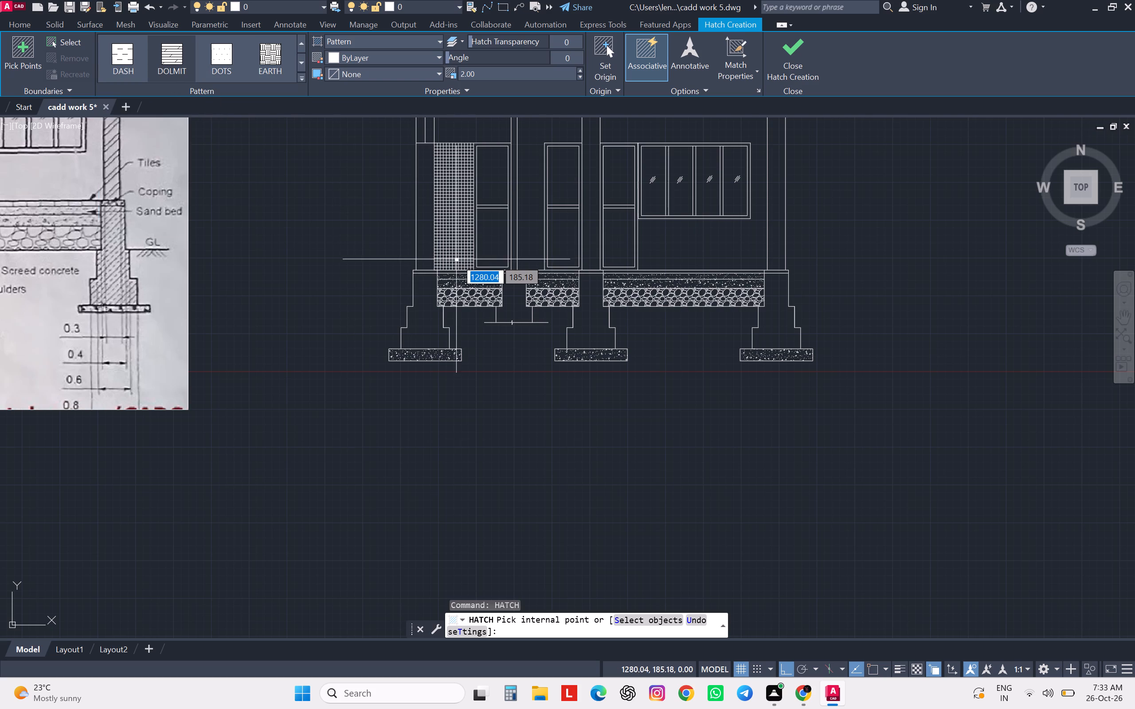
scroll(456, 259, up, 3)
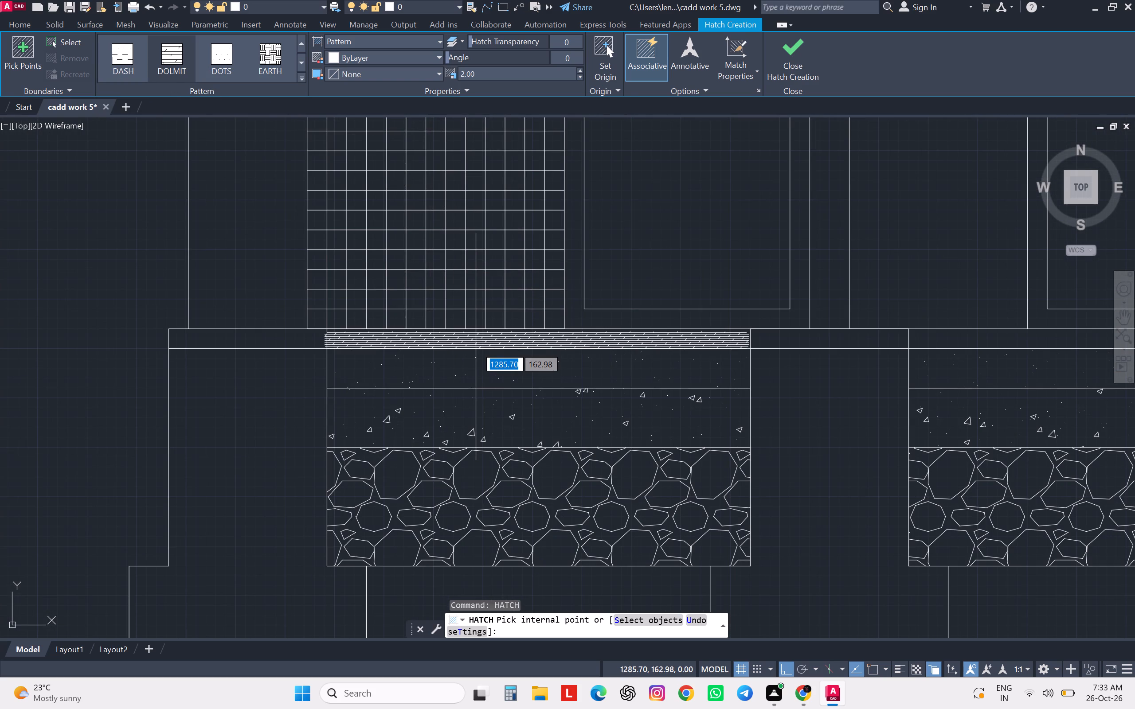
scroll(476, 347, up, 1)
scroll(476, 347, down, 2)
drag(486, 76, 456, 73)
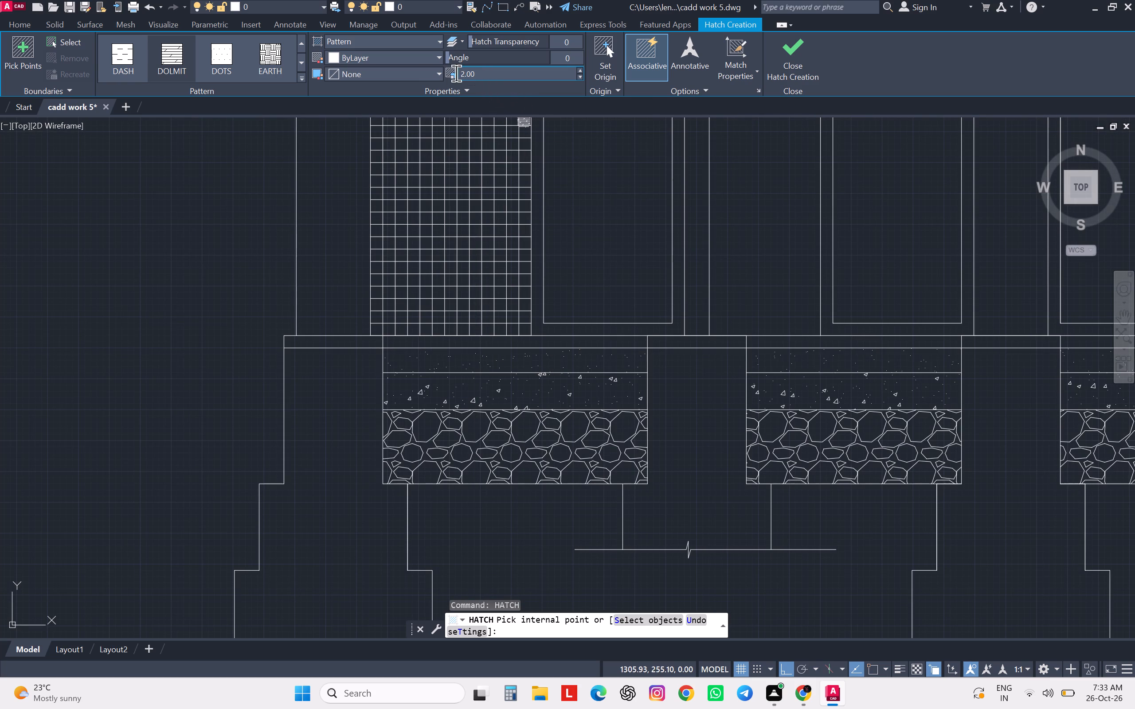
drag(456, 73, 439, 72)
key(2)
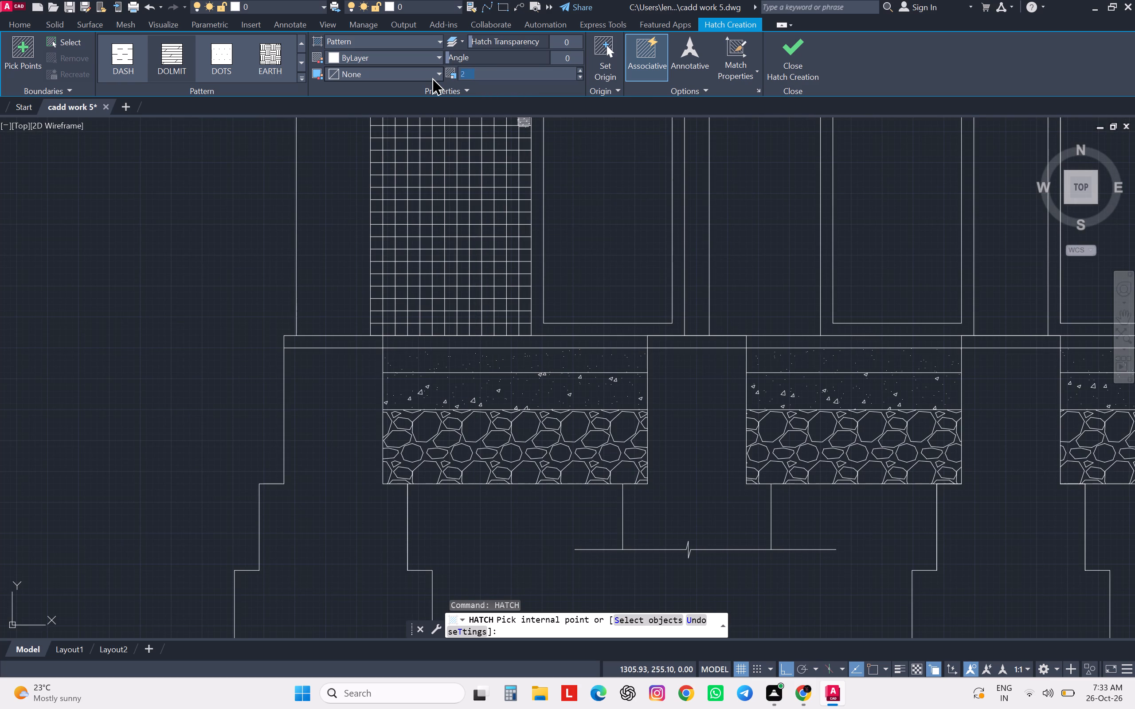
key(0)
key(Return)
click(496, 346)
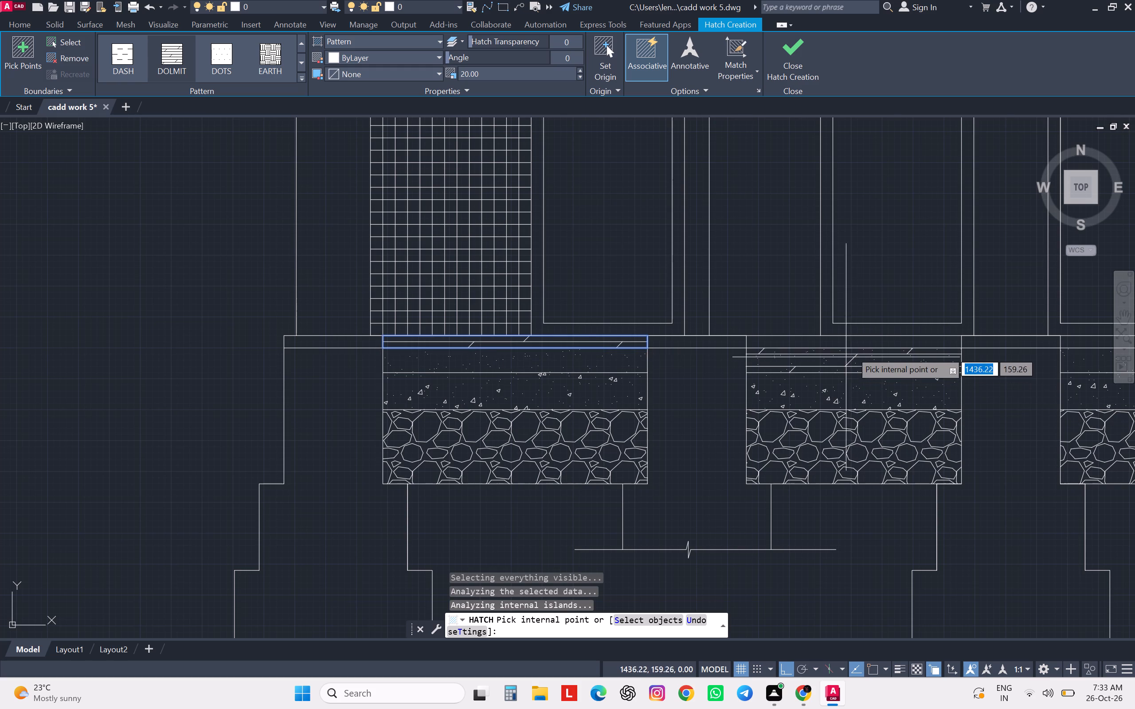
scroll(732, 387, down, 3)
scroll(729, 393, up, 1)
scroll(729, 393, down, 4)
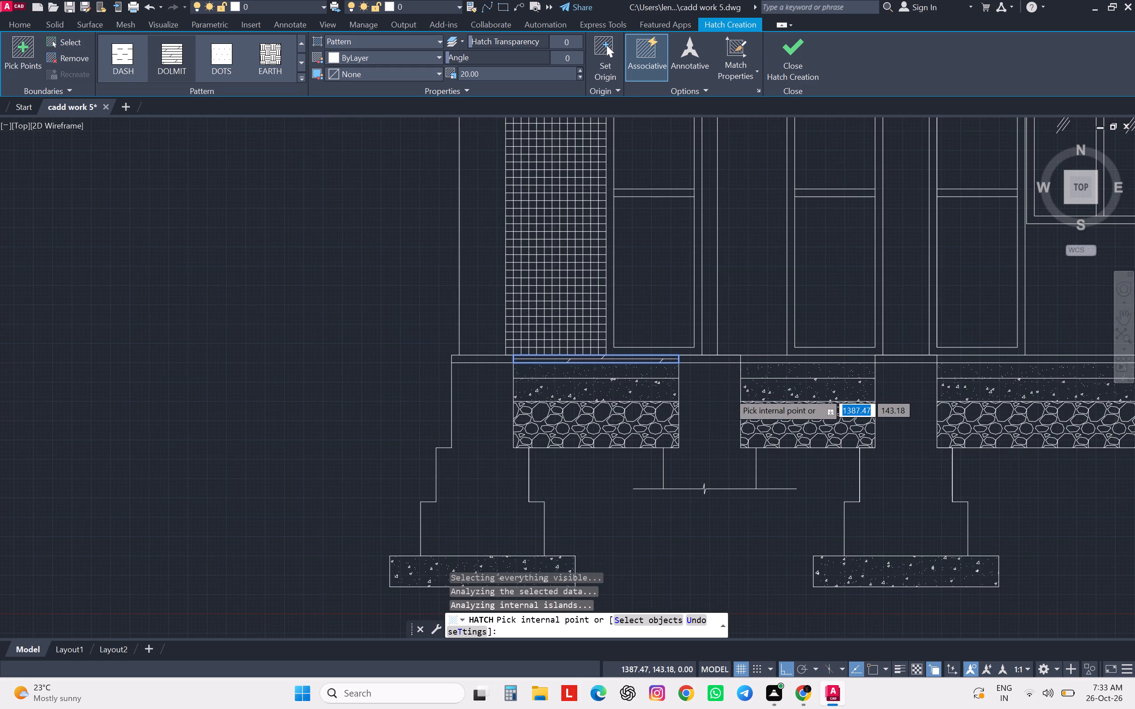
scroll(729, 393, down, 2)
scroll(729, 393, up, 2)
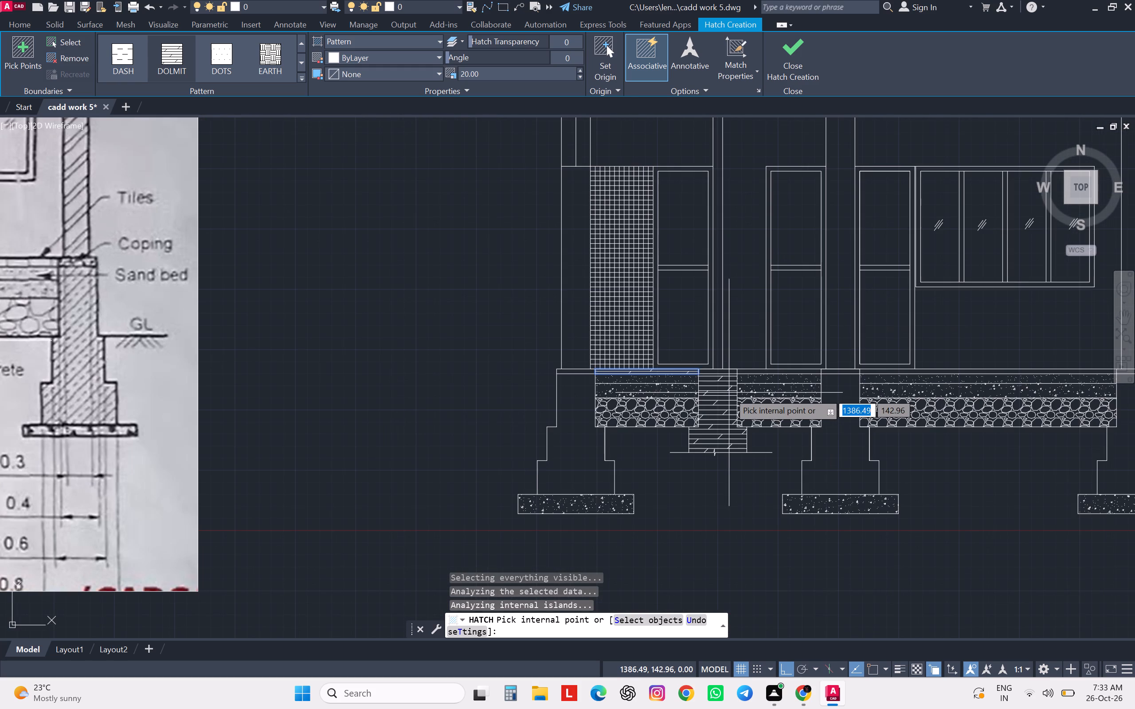
scroll(729, 393, down, 2)
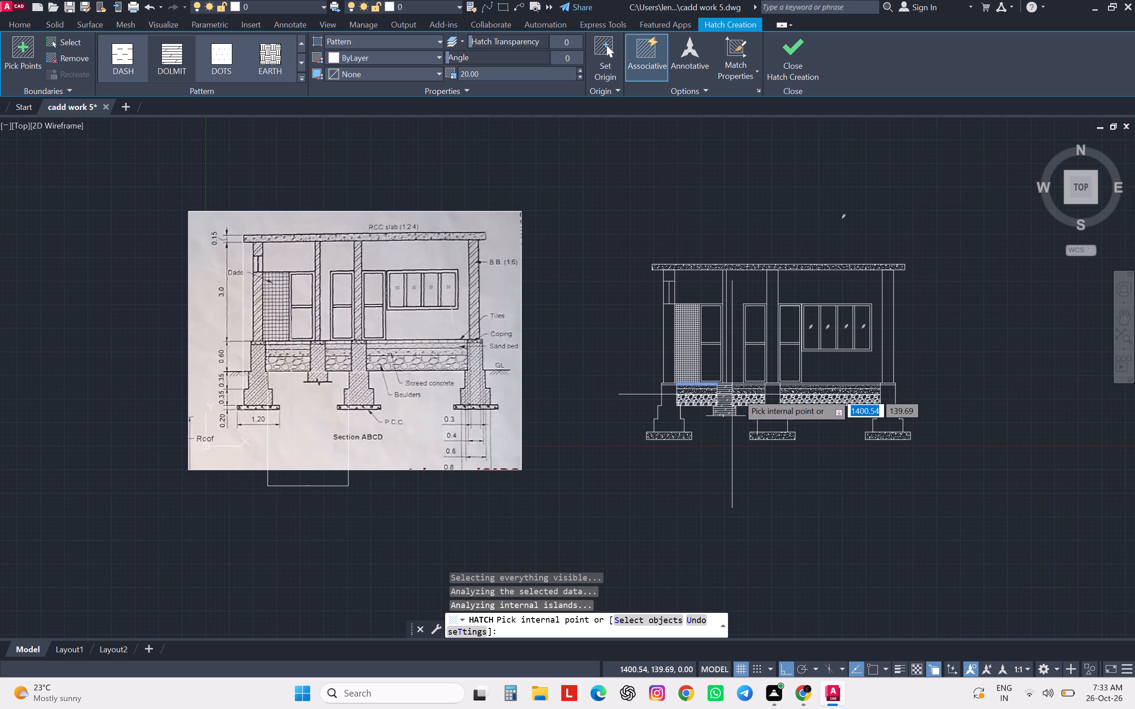
scroll(756, 392, up, 6)
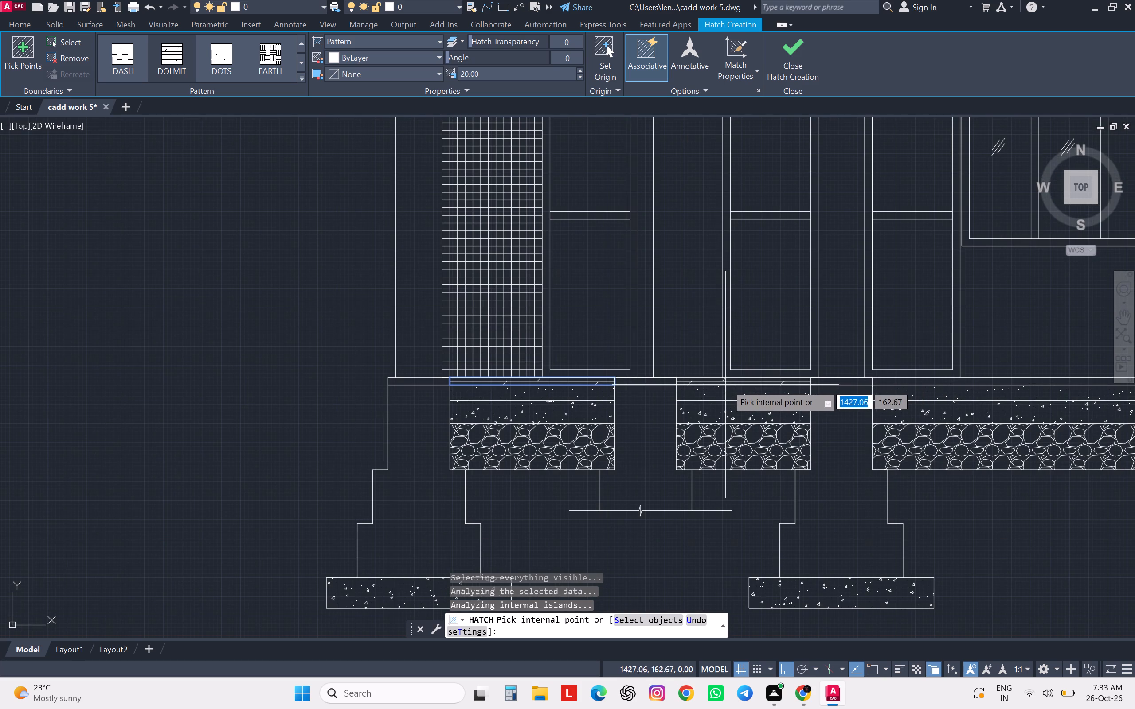
click(727, 384)
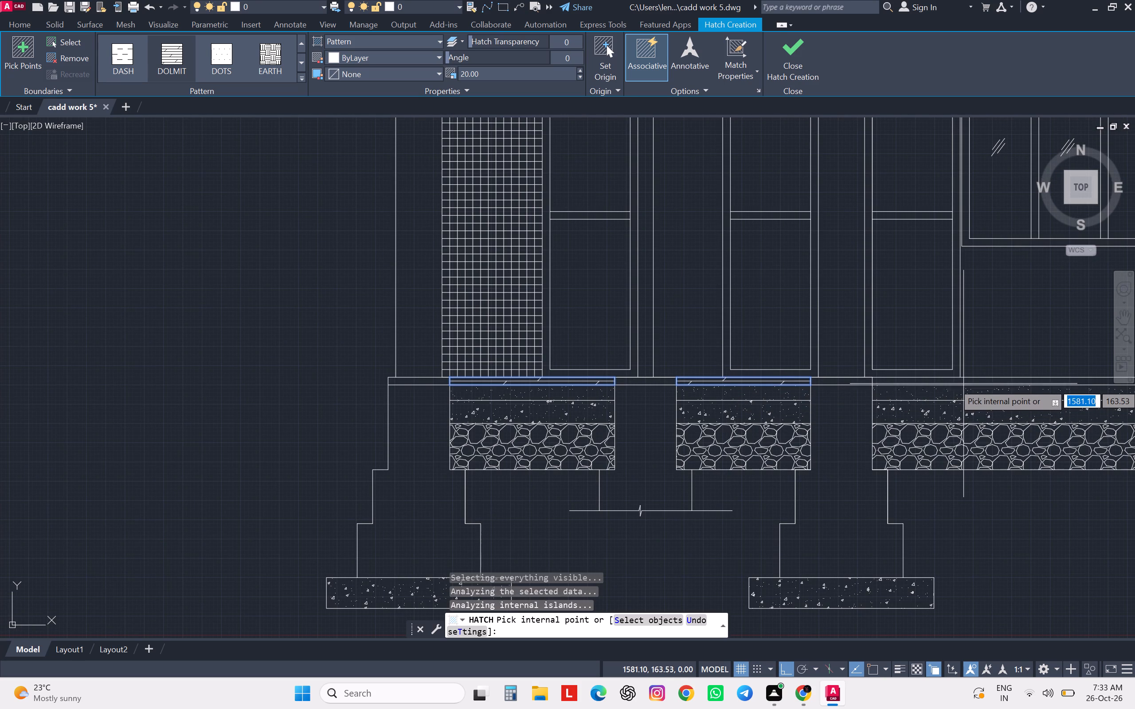
click(963, 383)
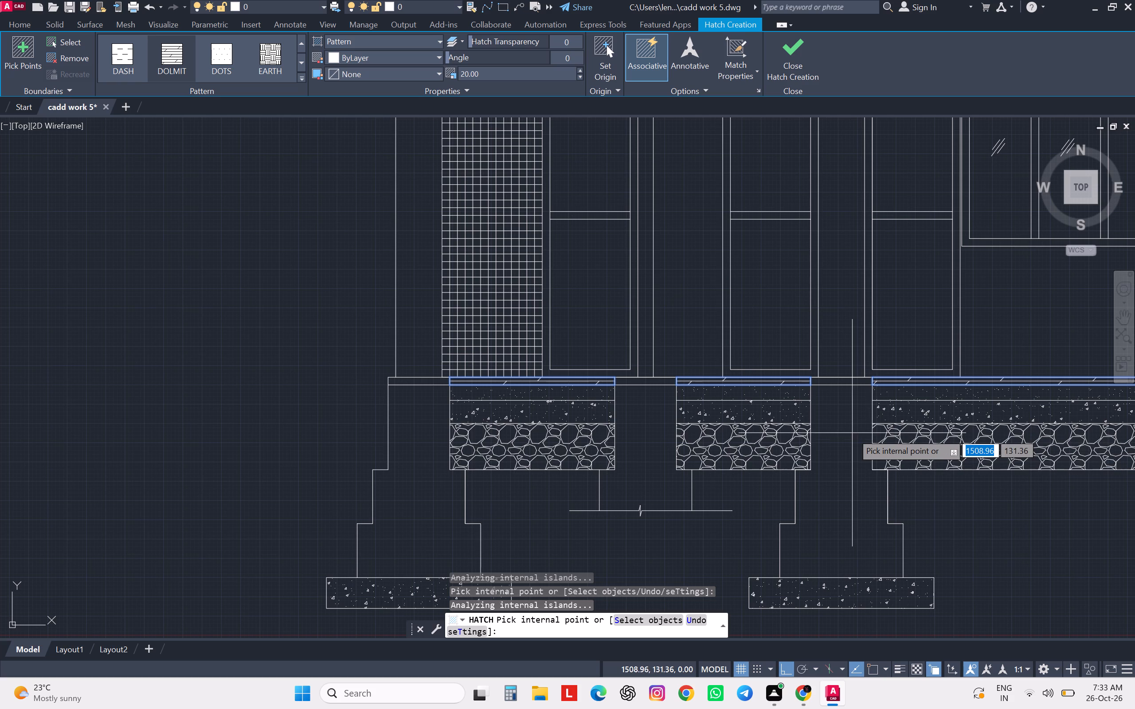
scroll(841, 492, down, 3)
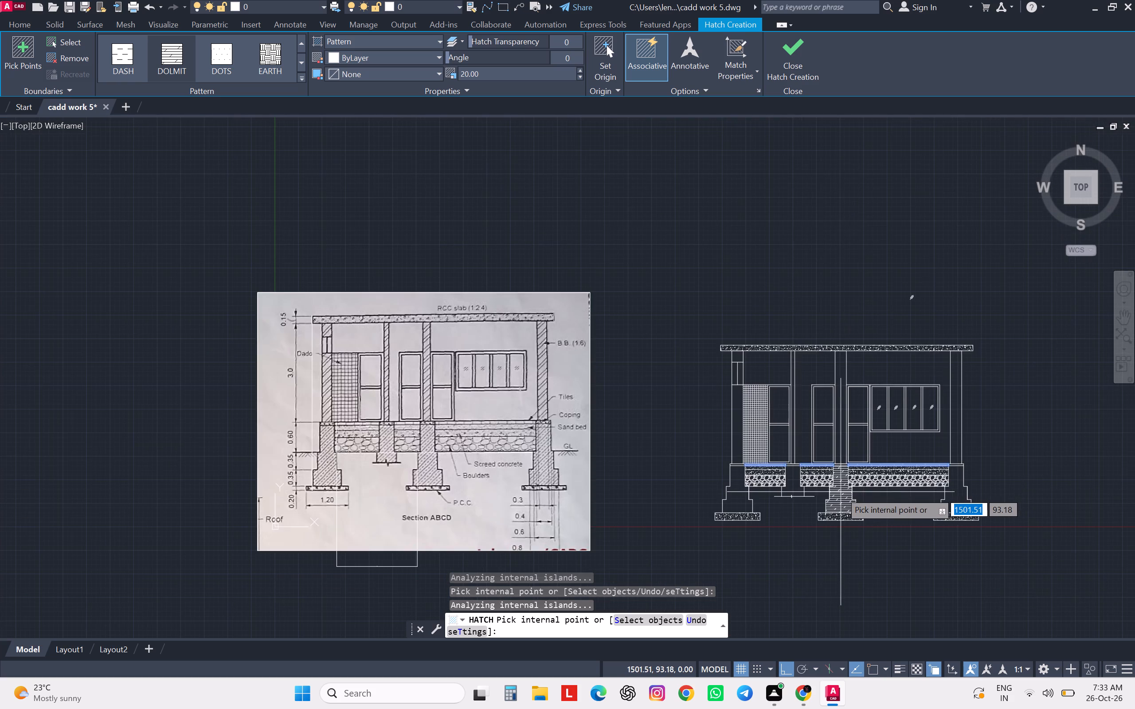
scroll(841, 491, up, 1)
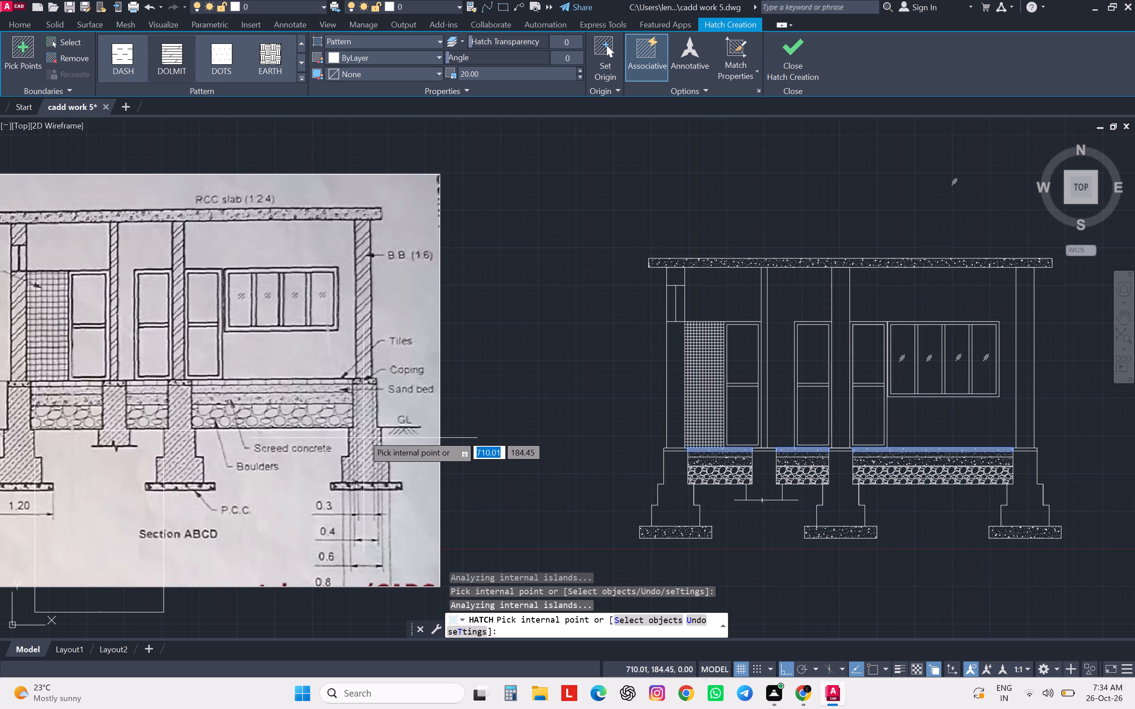
key(Escape)
key(Escape)
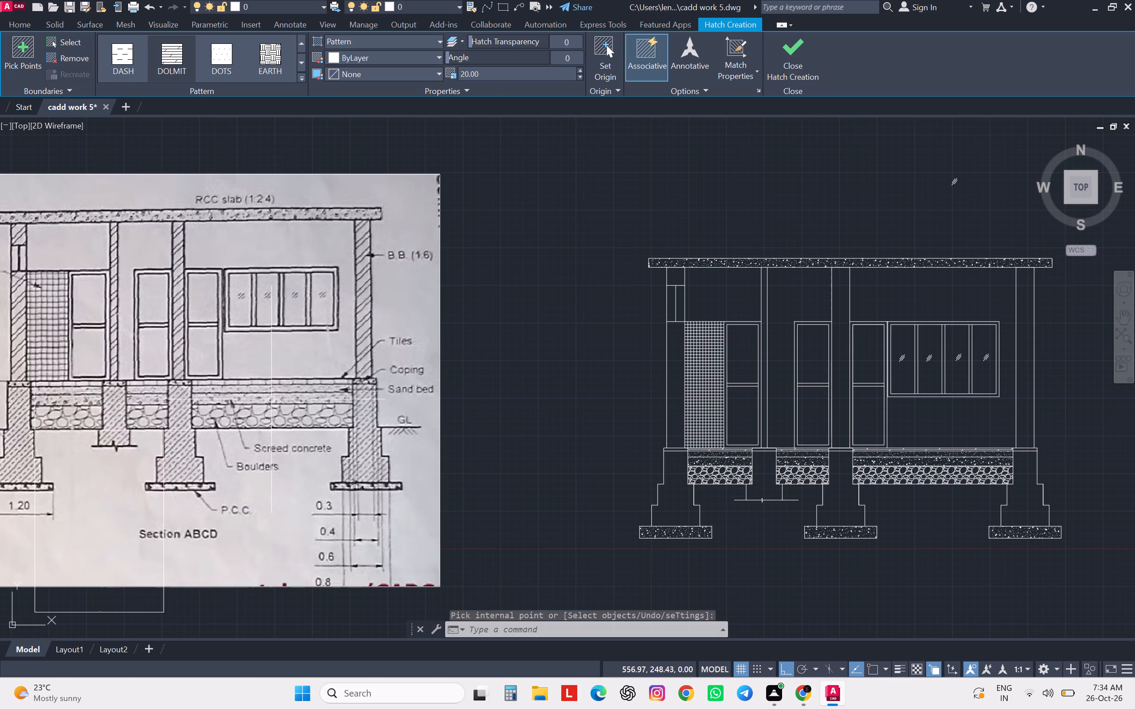
key(Escape)
key(Escape)
key(Escape)
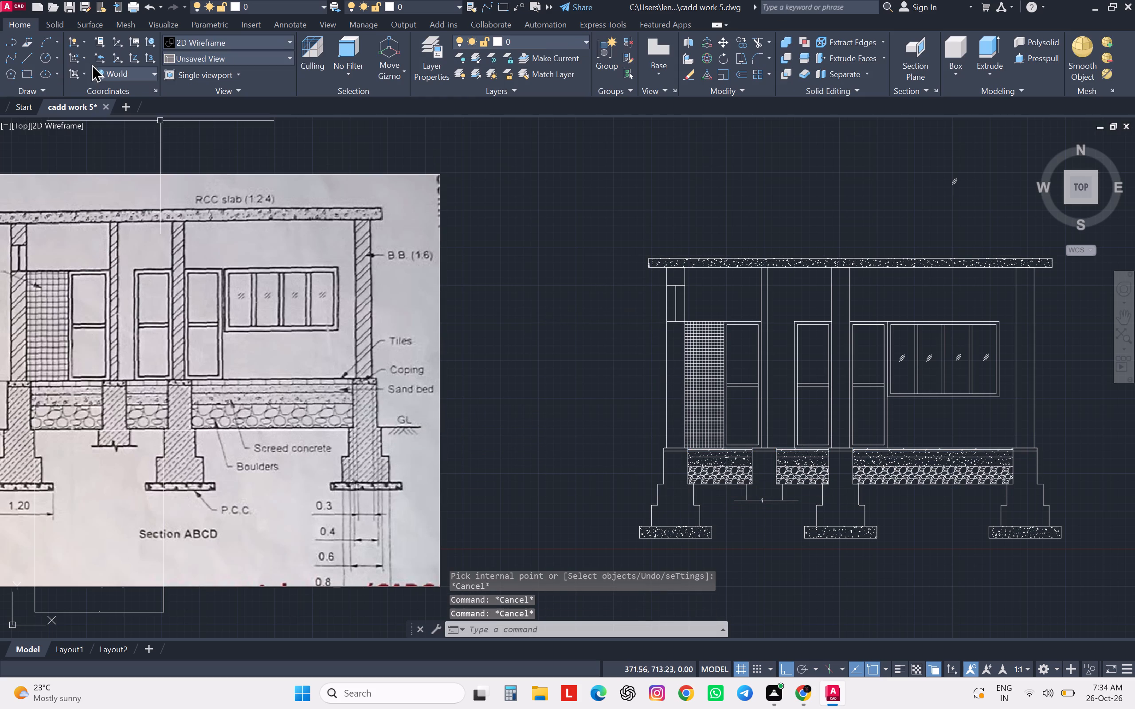
Start a new hatch and choose the AR-CONC pattern for the coping.
key(space)
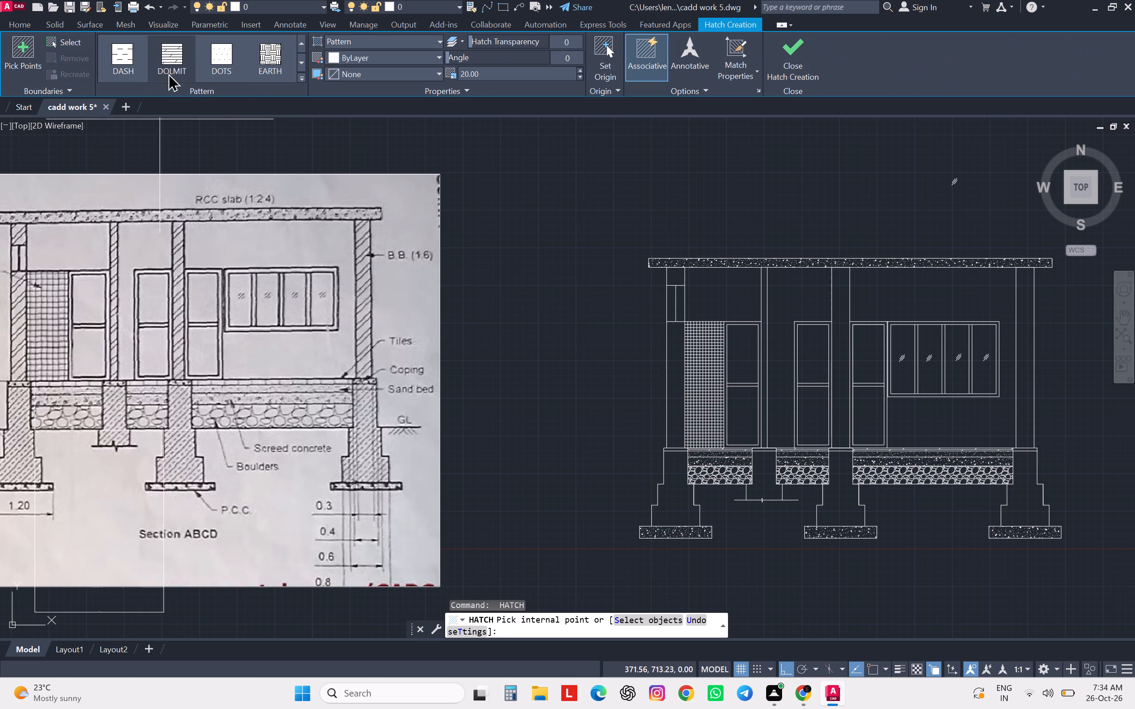
click(301, 46)
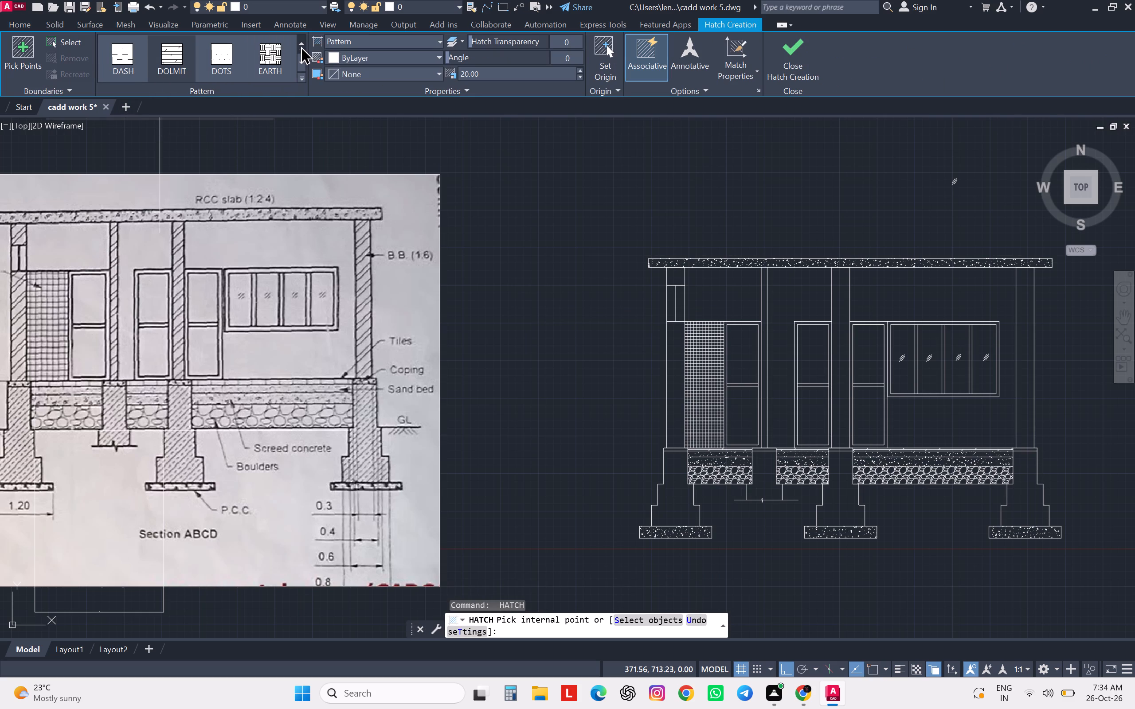
click(299, 46)
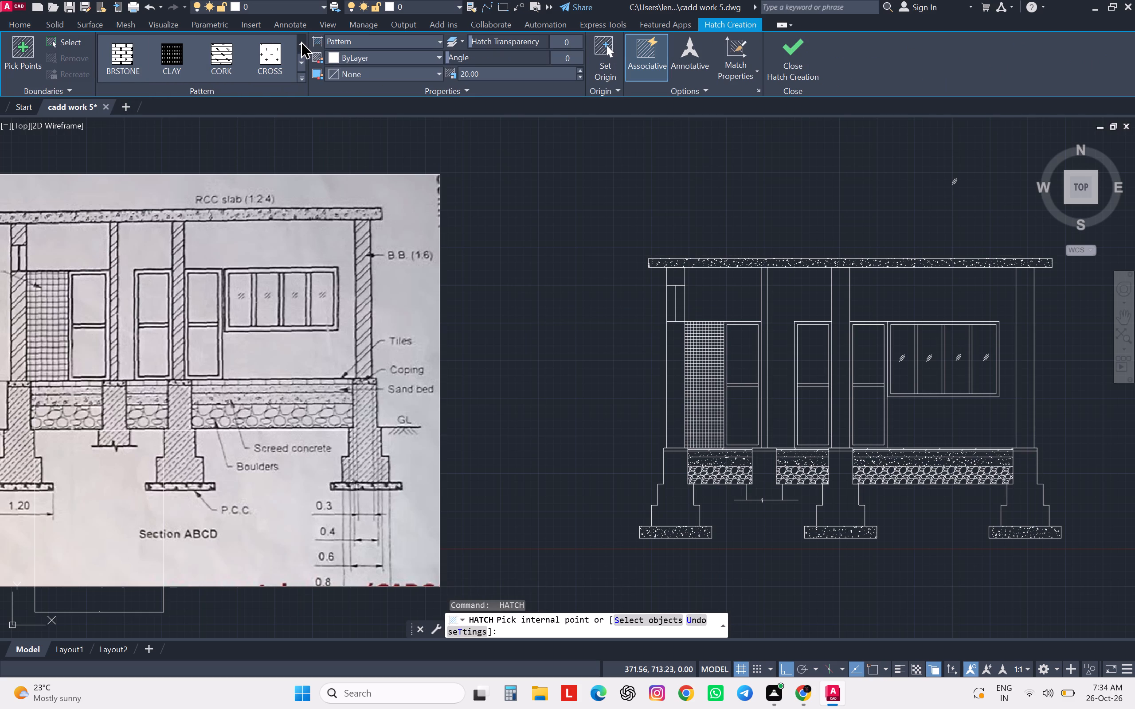
click(301, 41)
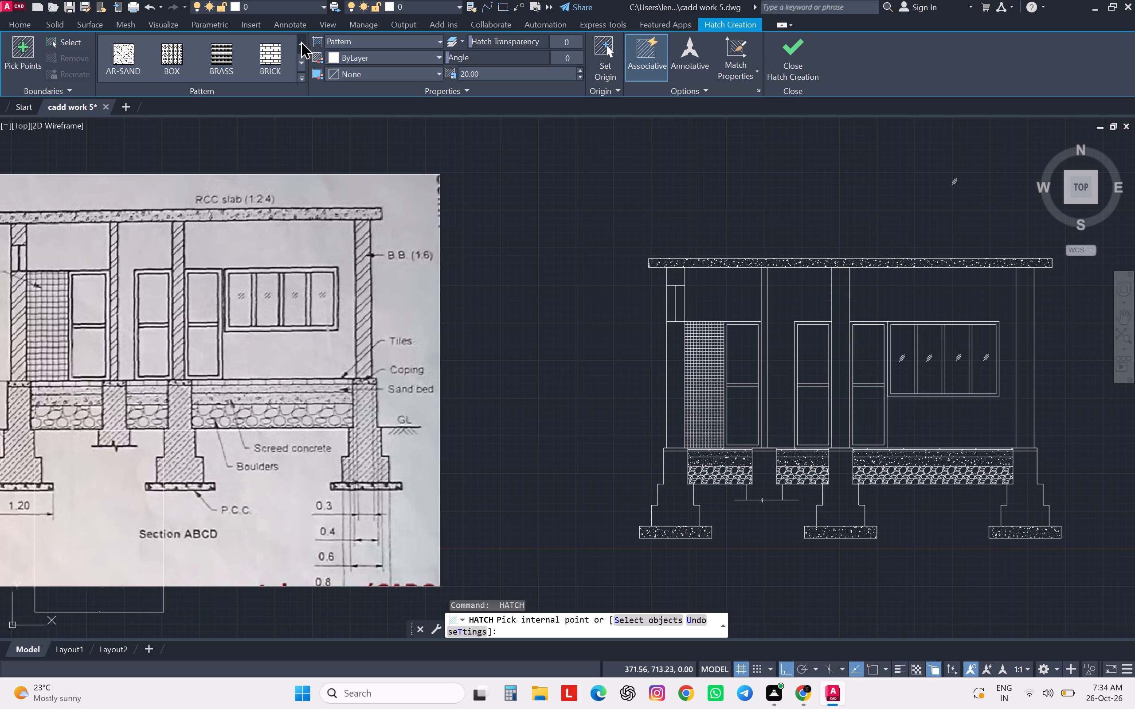
click(301, 41)
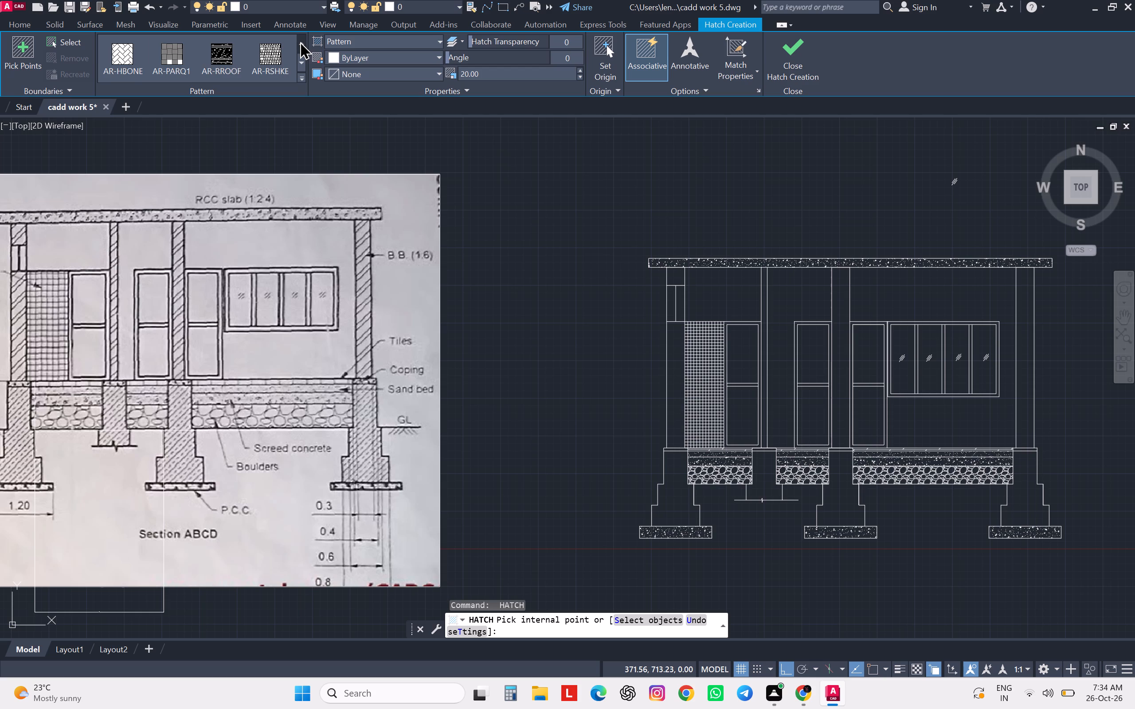
click(300, 41)
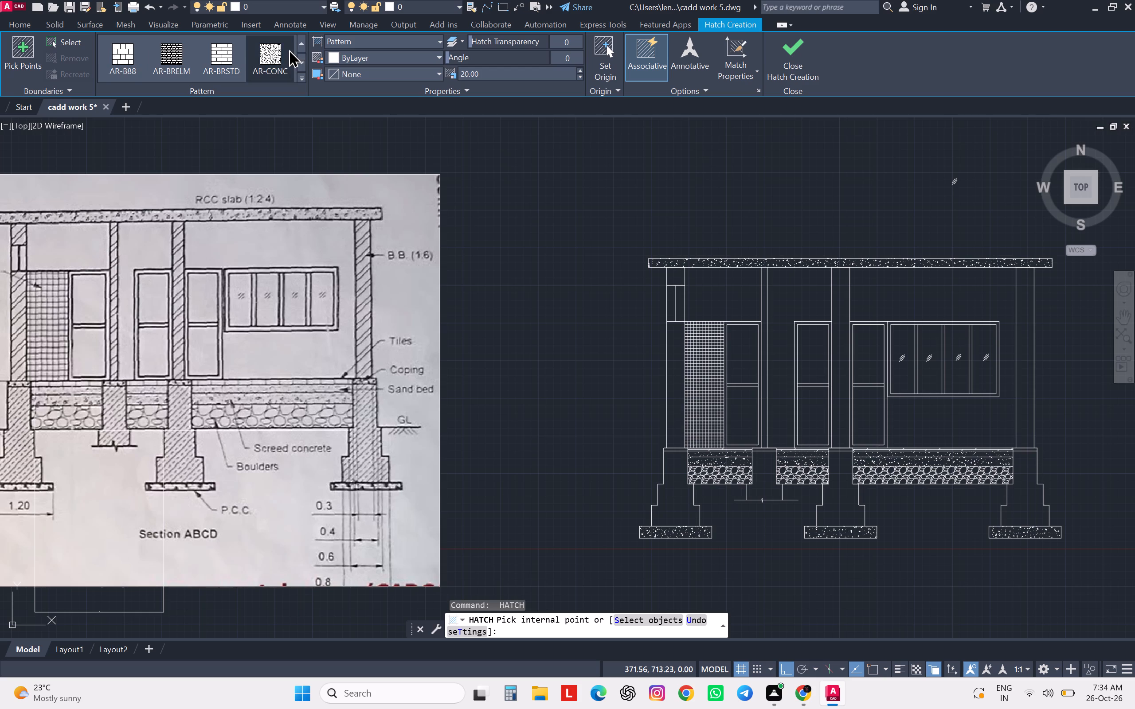
click(286, 51)
Set the AR-CONC hatch scale to 2 and hatch the four thin coping blocks on top of the foundation walls at floor level.
scroll(730, 486, up, 1)
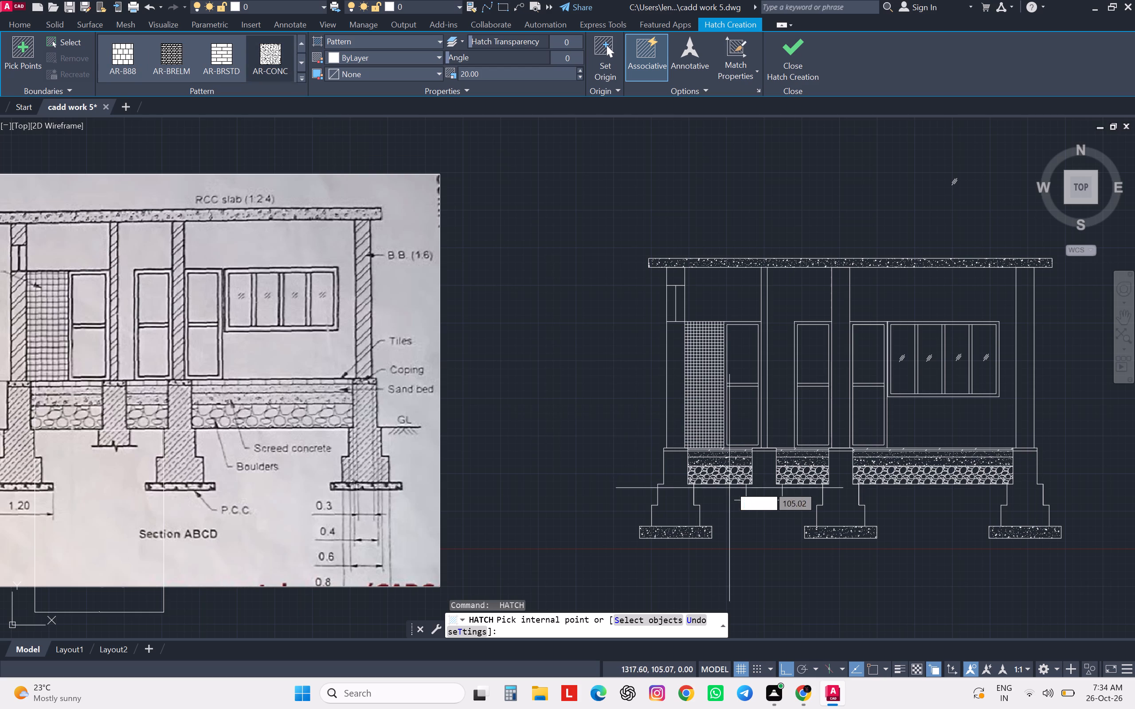
scroll(730, 486, up, 1)
scroll(671, 450, up, 3)
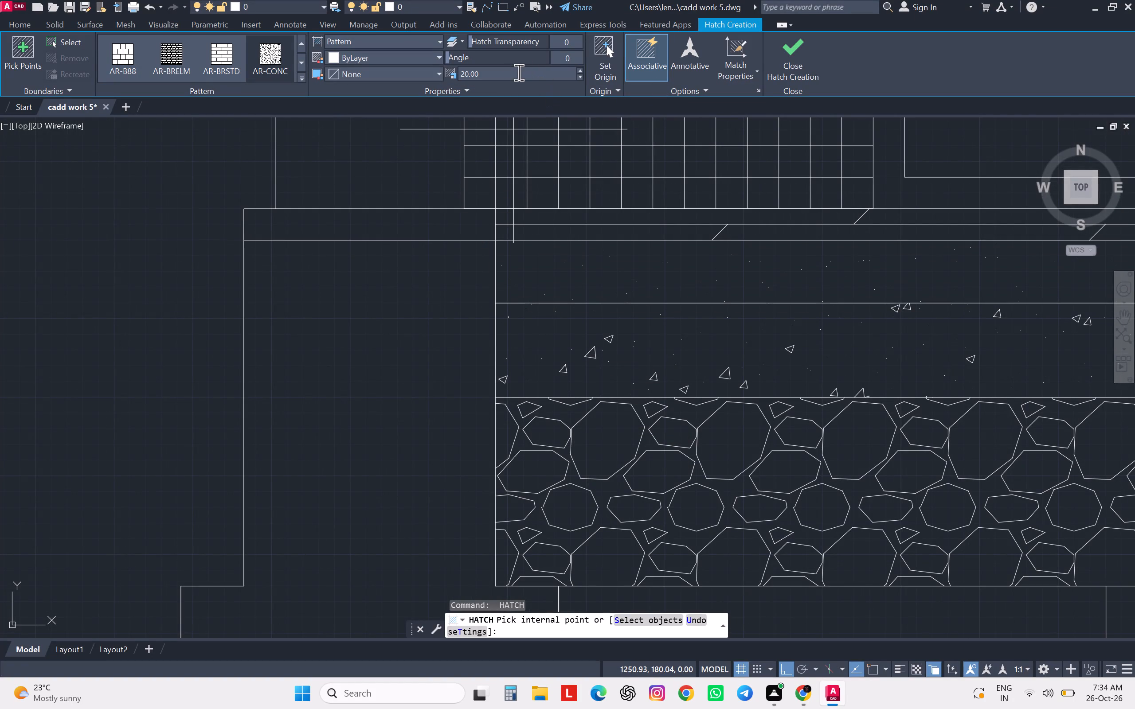
drag(511, 75, 450, 87)
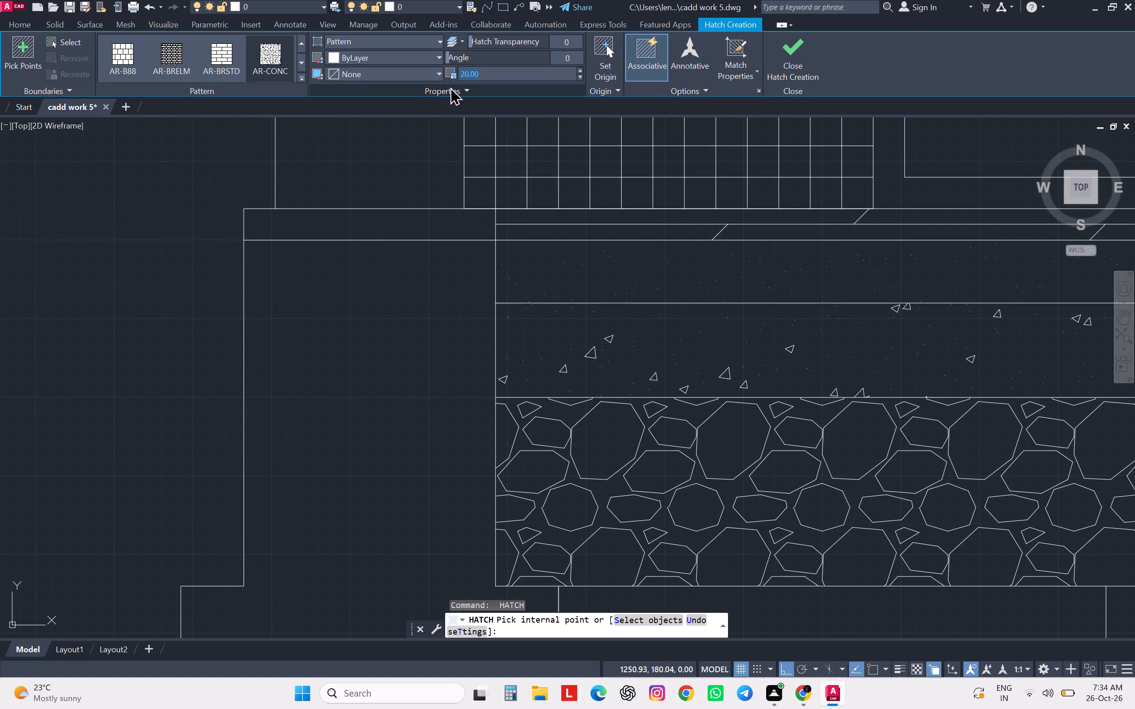
key(2)
key(Return)
click(450, 215)
scroll(450, 216, down, 3)
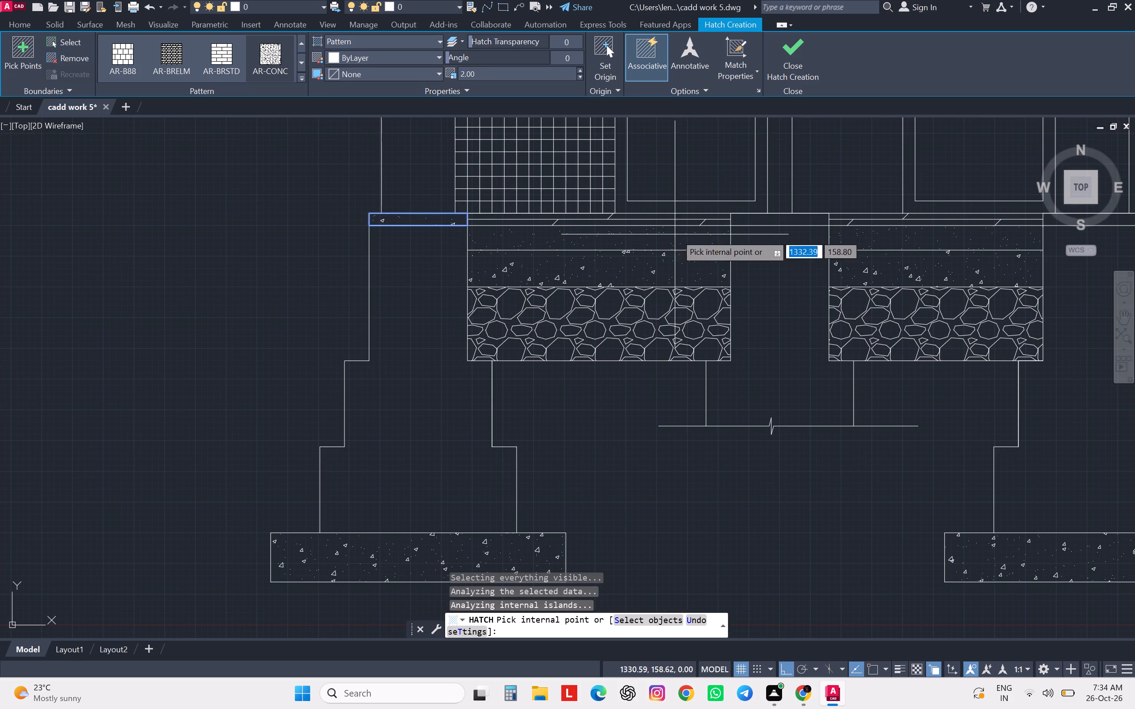
click(754, 224)
middle_drag(716, 254, 630, 280)
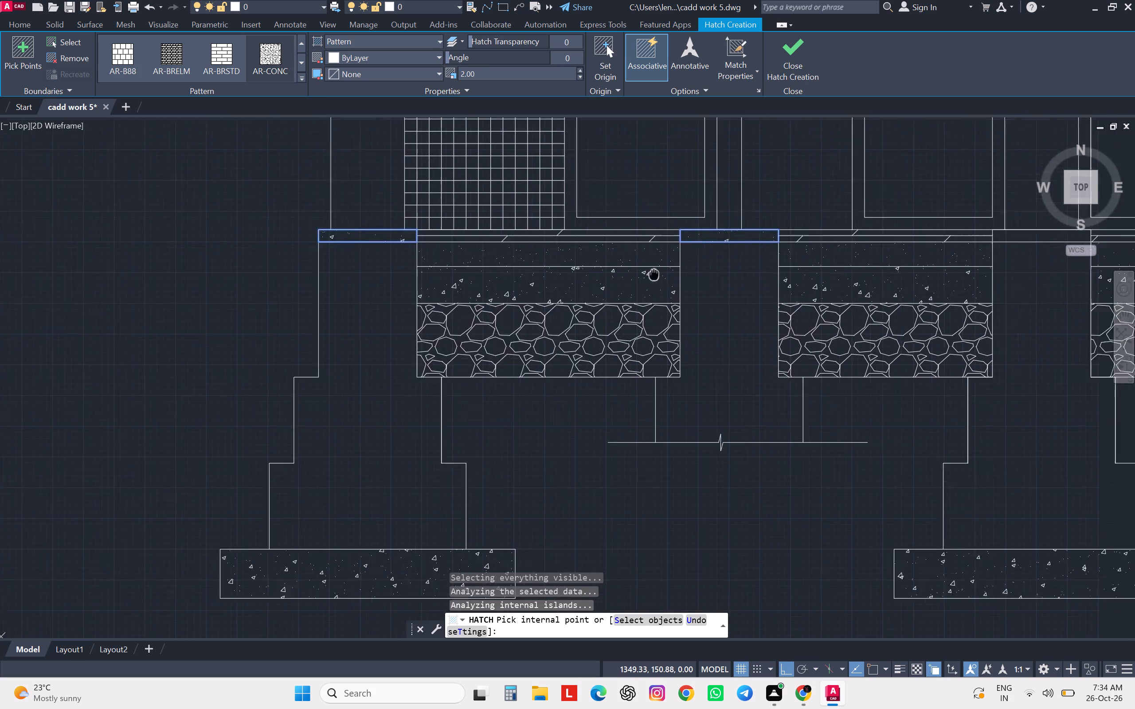
middle_drag(630, 280, 302, 296)
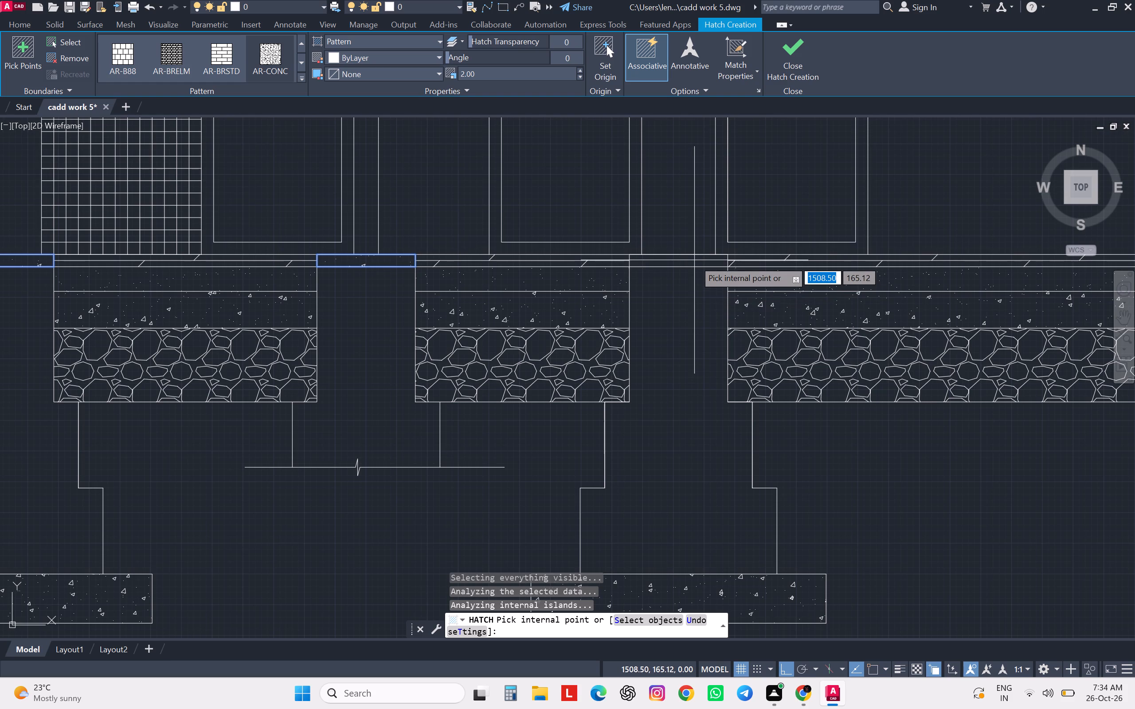
click(693, 260)
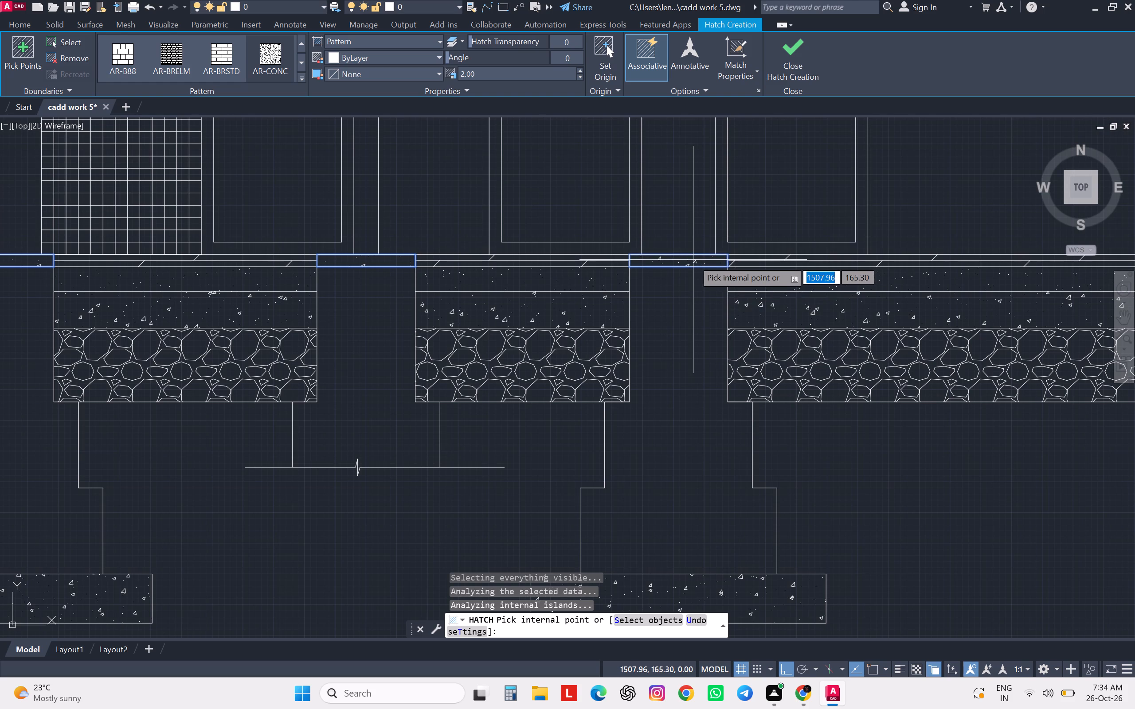
scroll(693, 260, down, 3)
scroll(869, 257, up, 5)
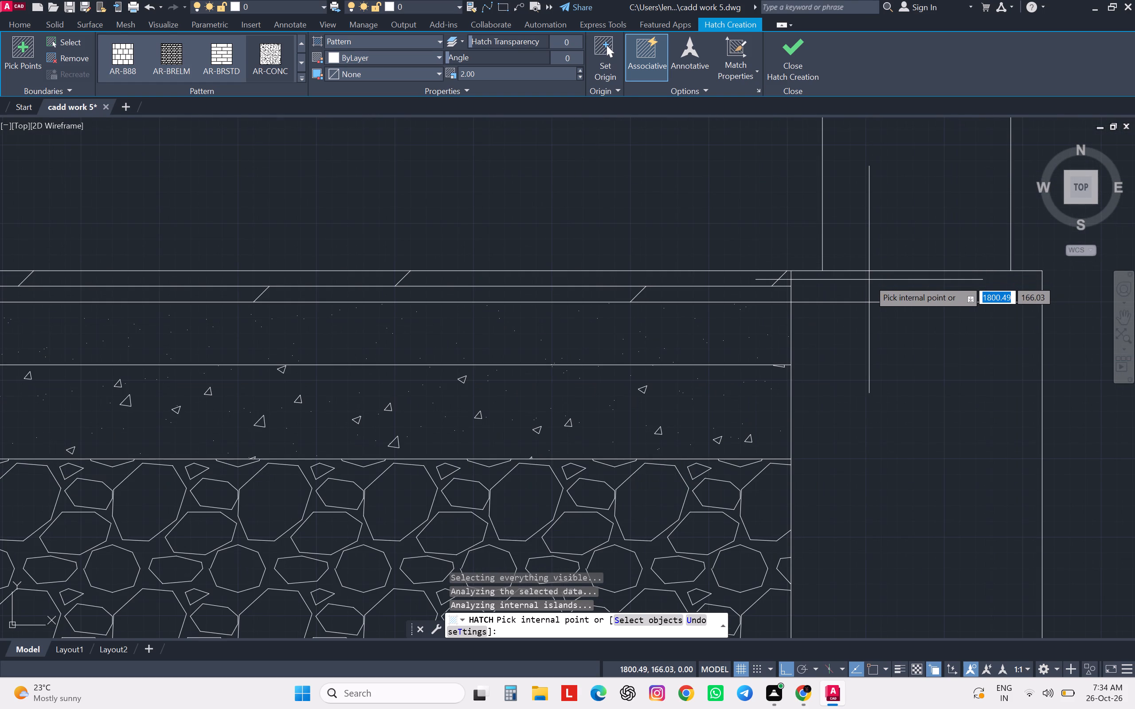
click(868, 282)
scroll(866, 283, down, 8)
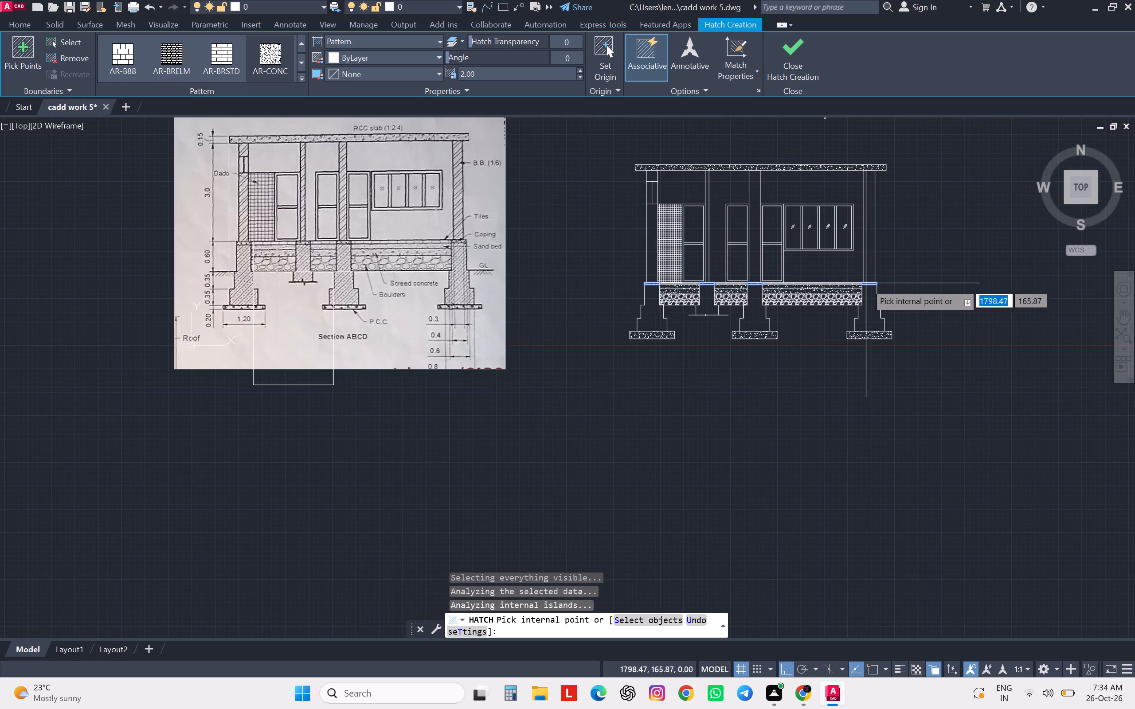
key(Escape)
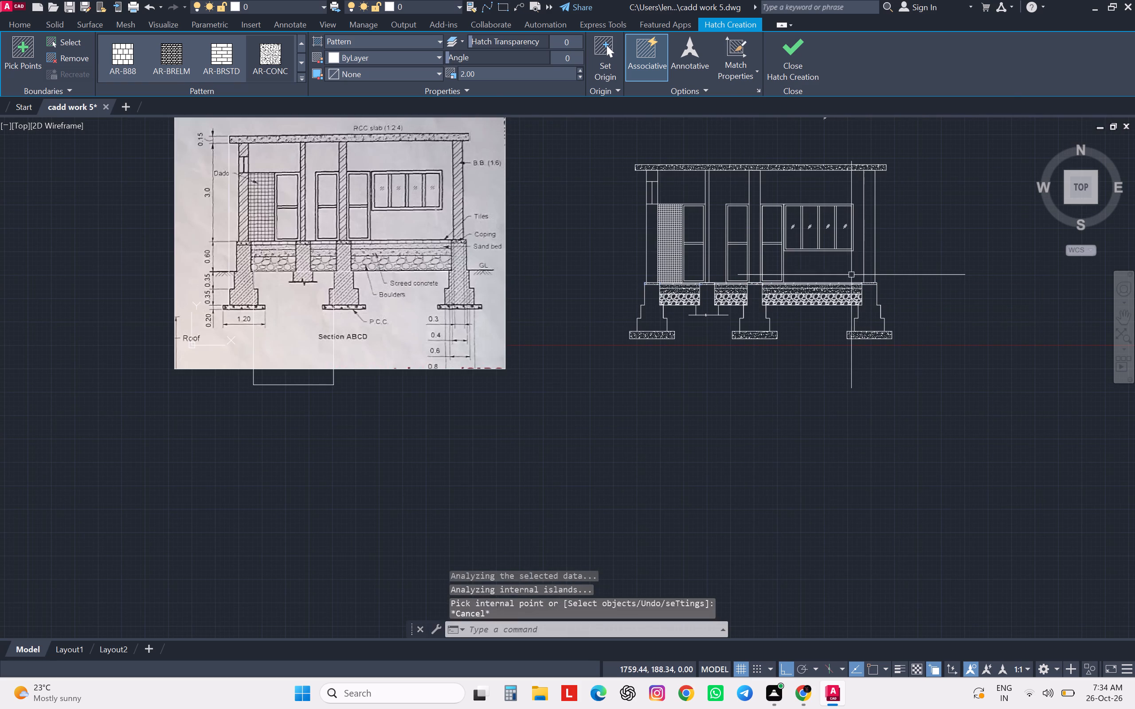
key(Escape)
key(Escape)
key(Escape)
key(Escape)
key(Escape)
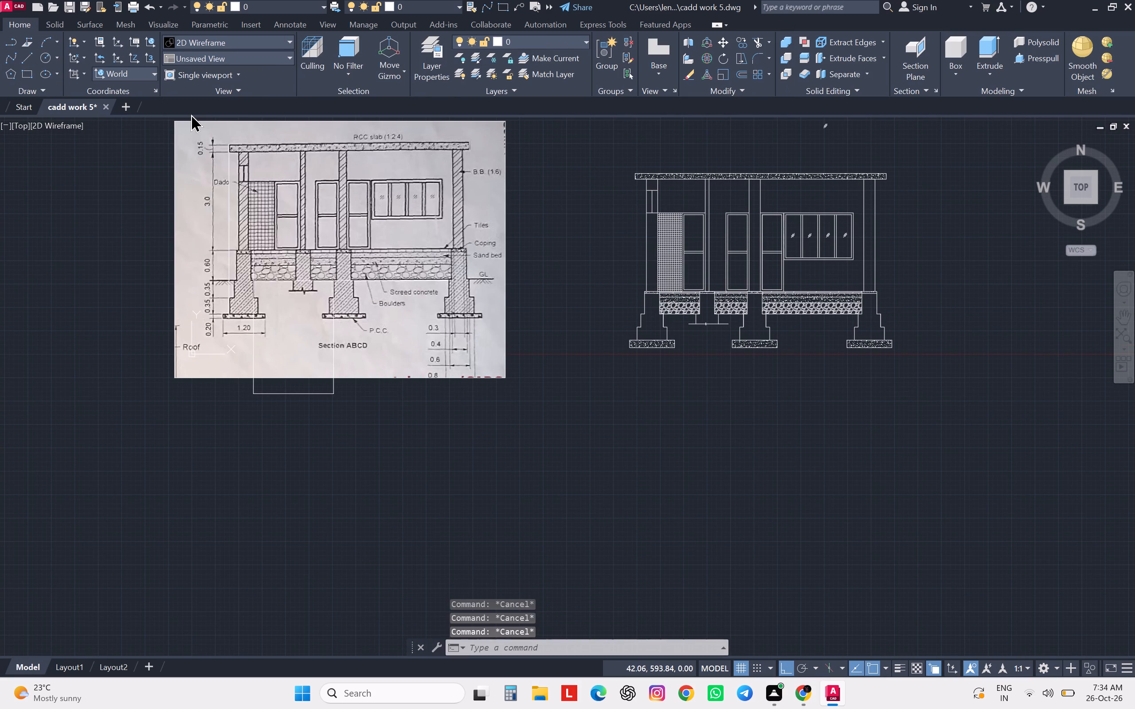
Start a new hatch and choose the diagonal ANSI32 pattern for the brick masonry walls.
key(space)
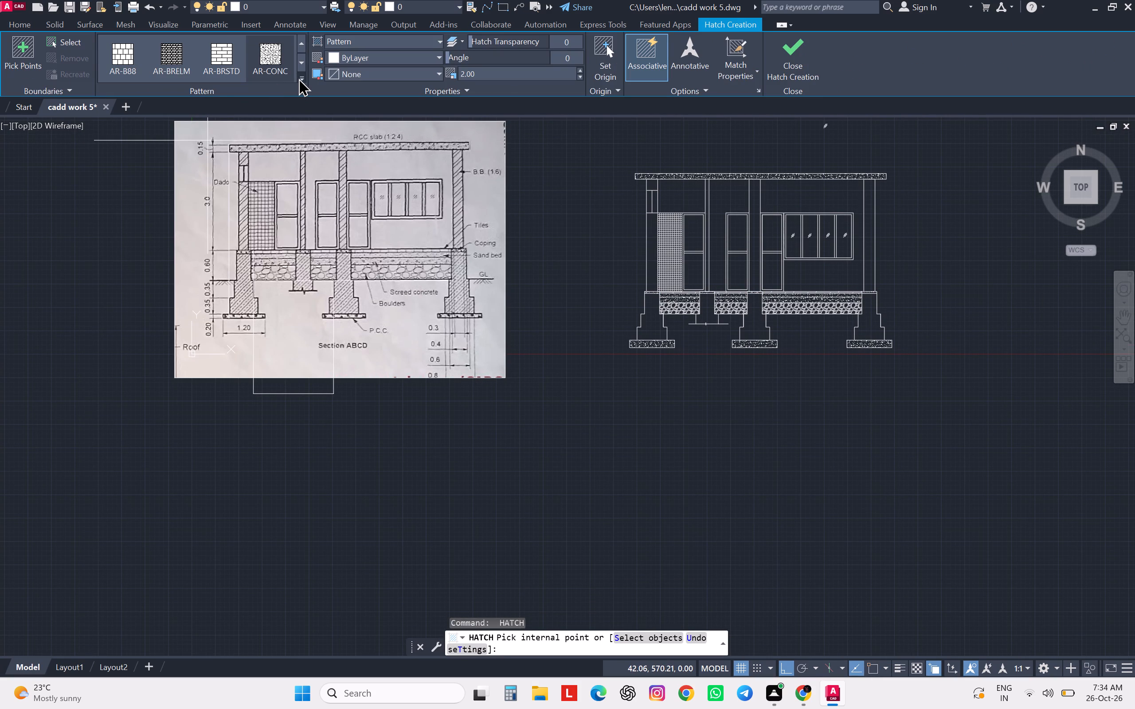
triple_click(301, 47)
triple_click(301, 47)
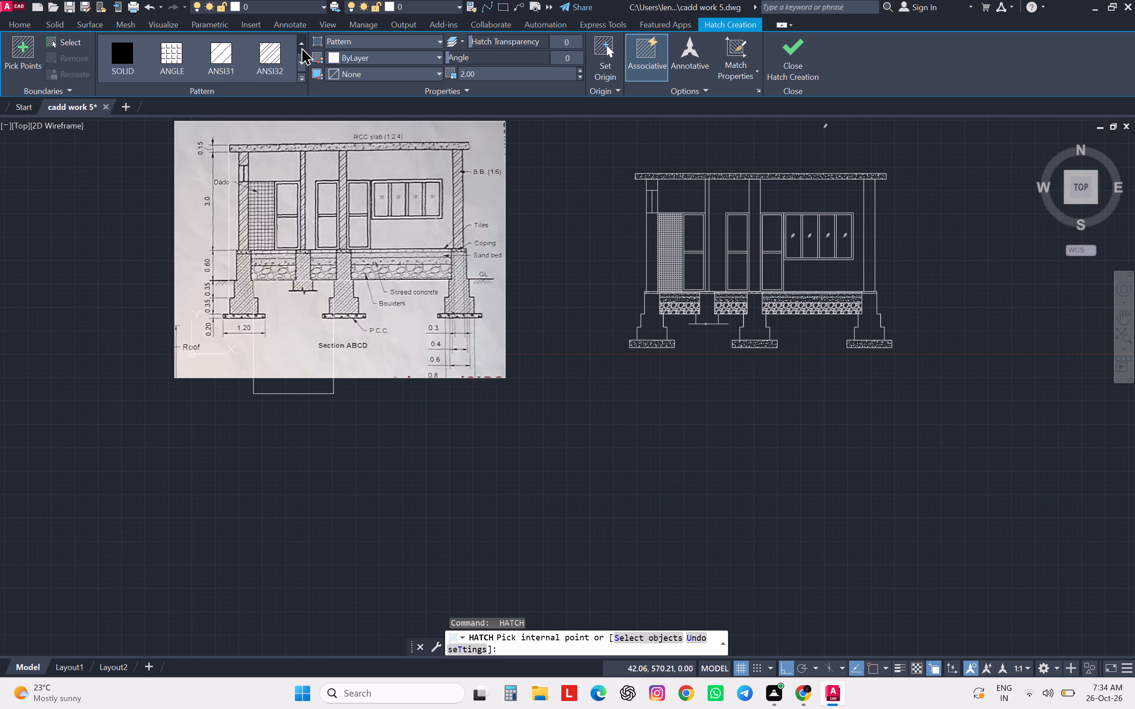
click(281, 58)
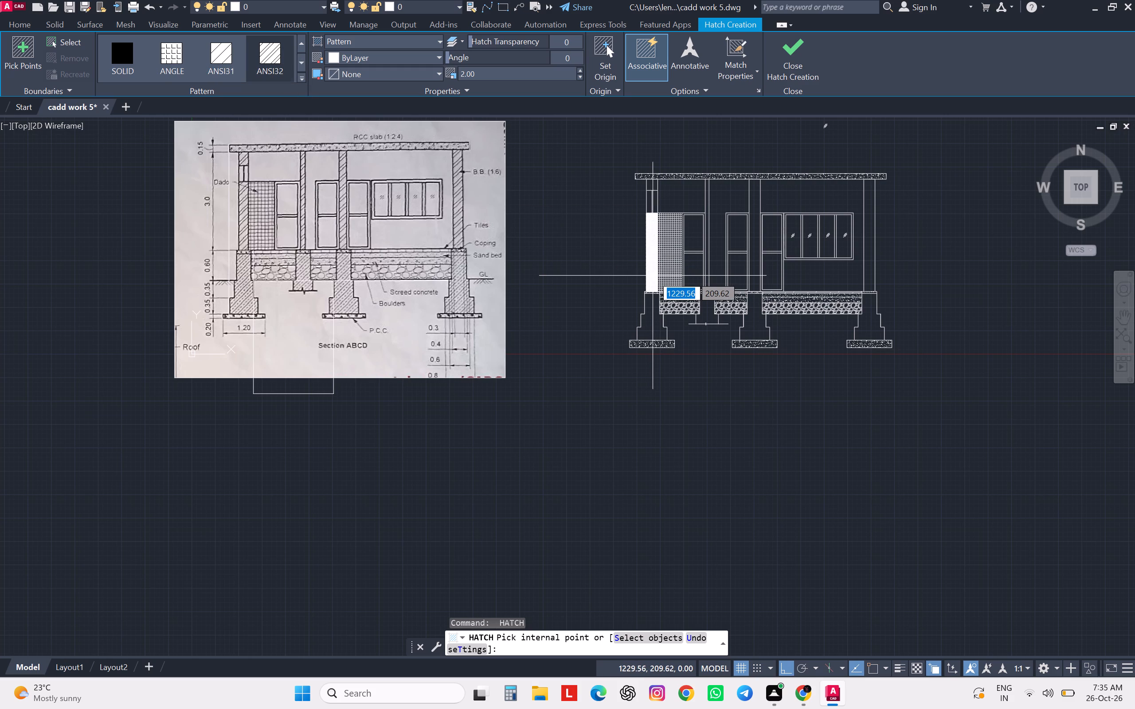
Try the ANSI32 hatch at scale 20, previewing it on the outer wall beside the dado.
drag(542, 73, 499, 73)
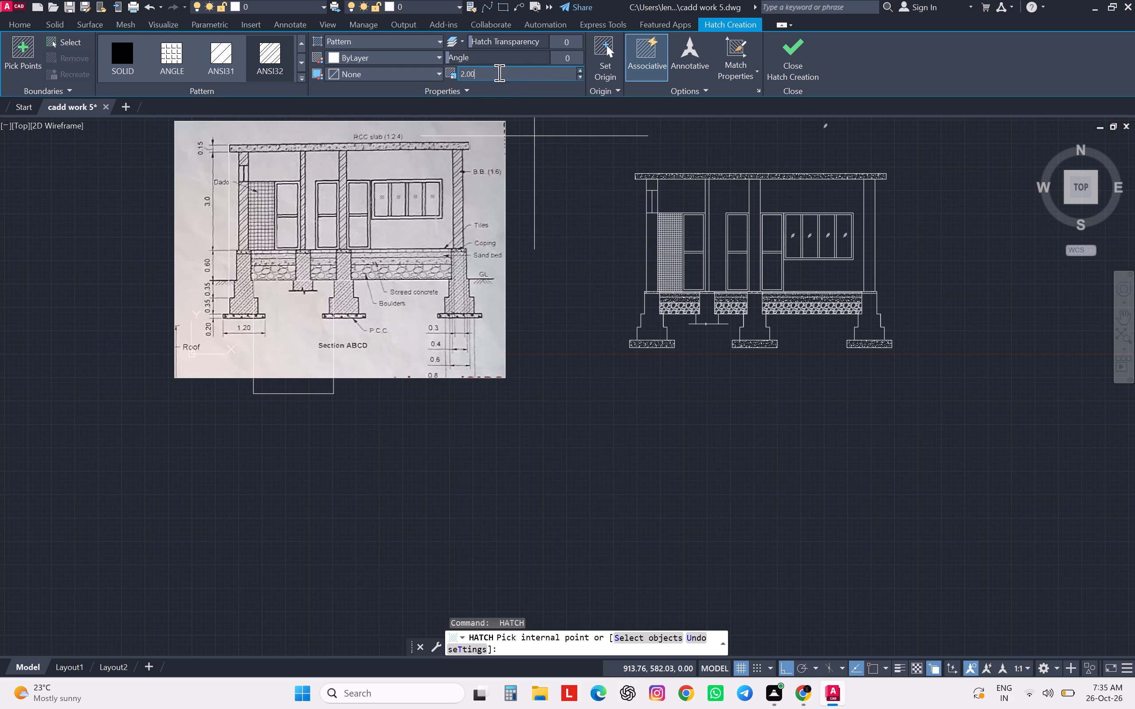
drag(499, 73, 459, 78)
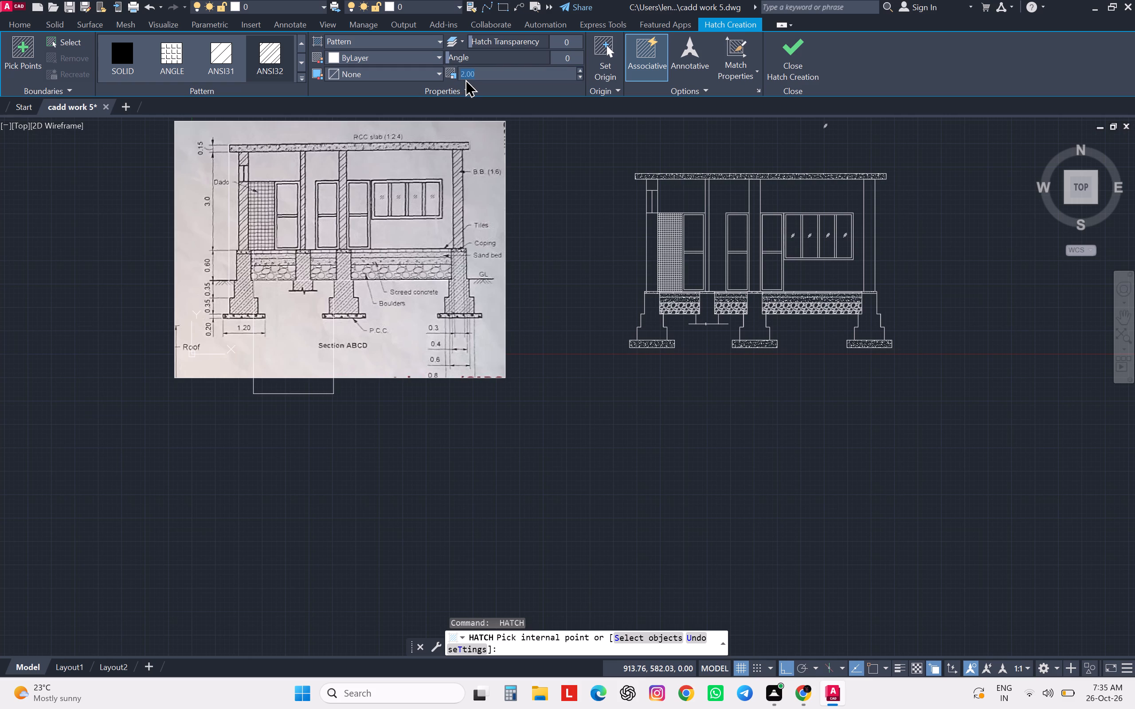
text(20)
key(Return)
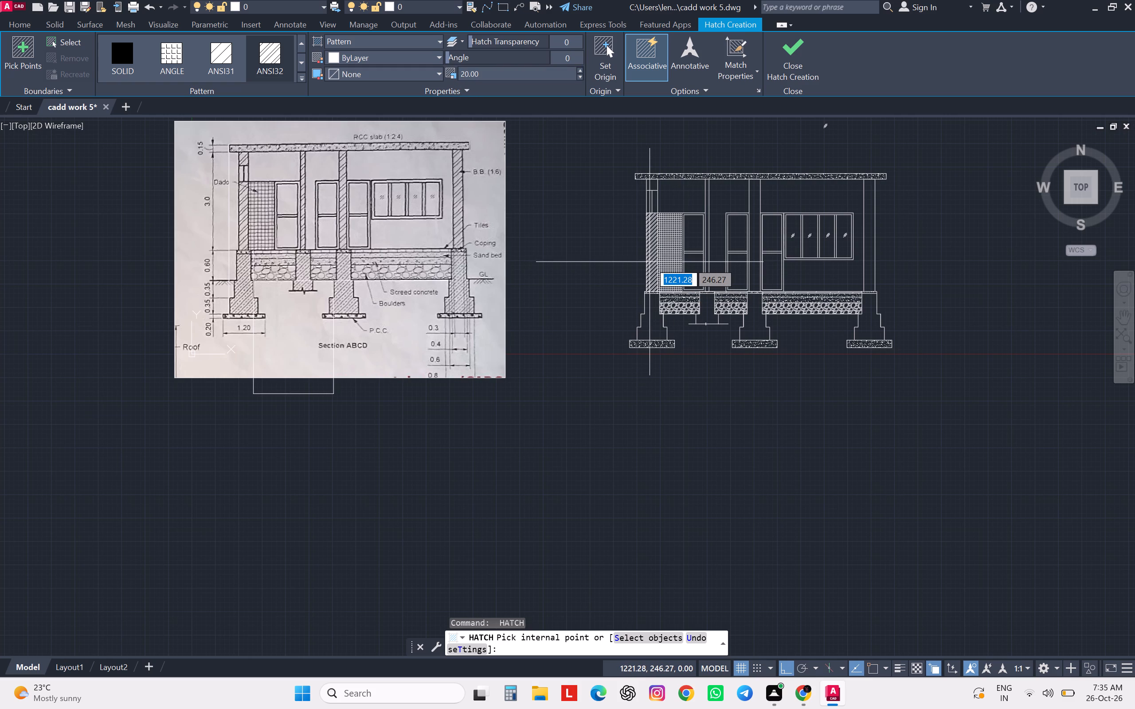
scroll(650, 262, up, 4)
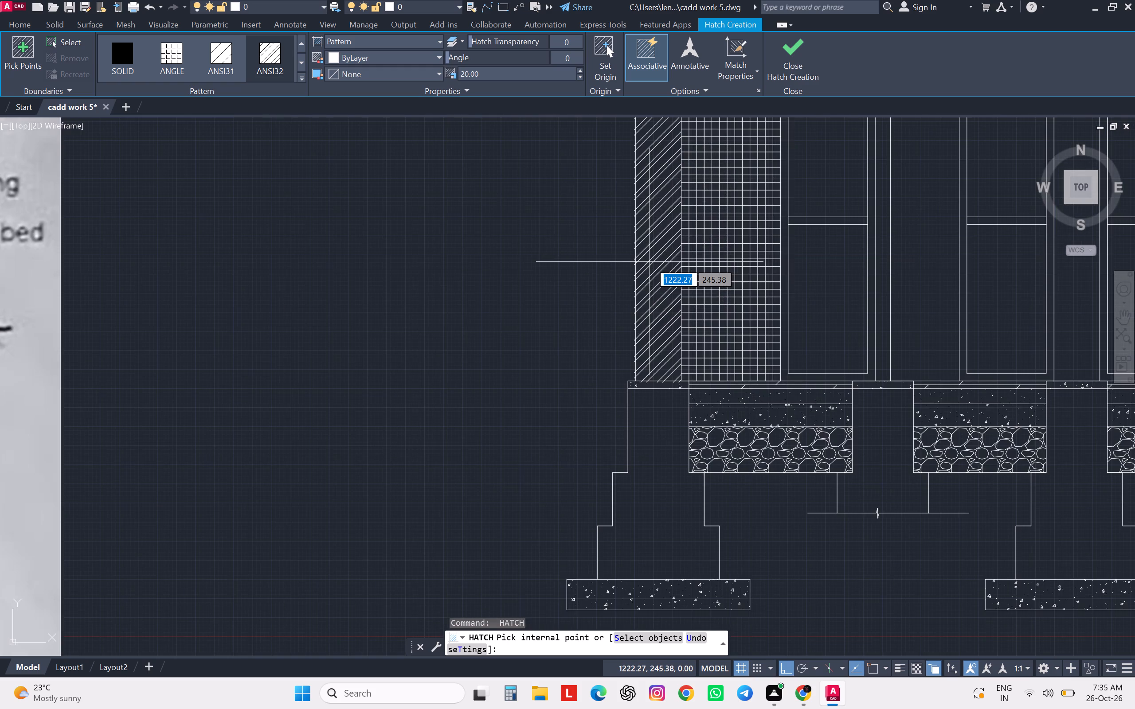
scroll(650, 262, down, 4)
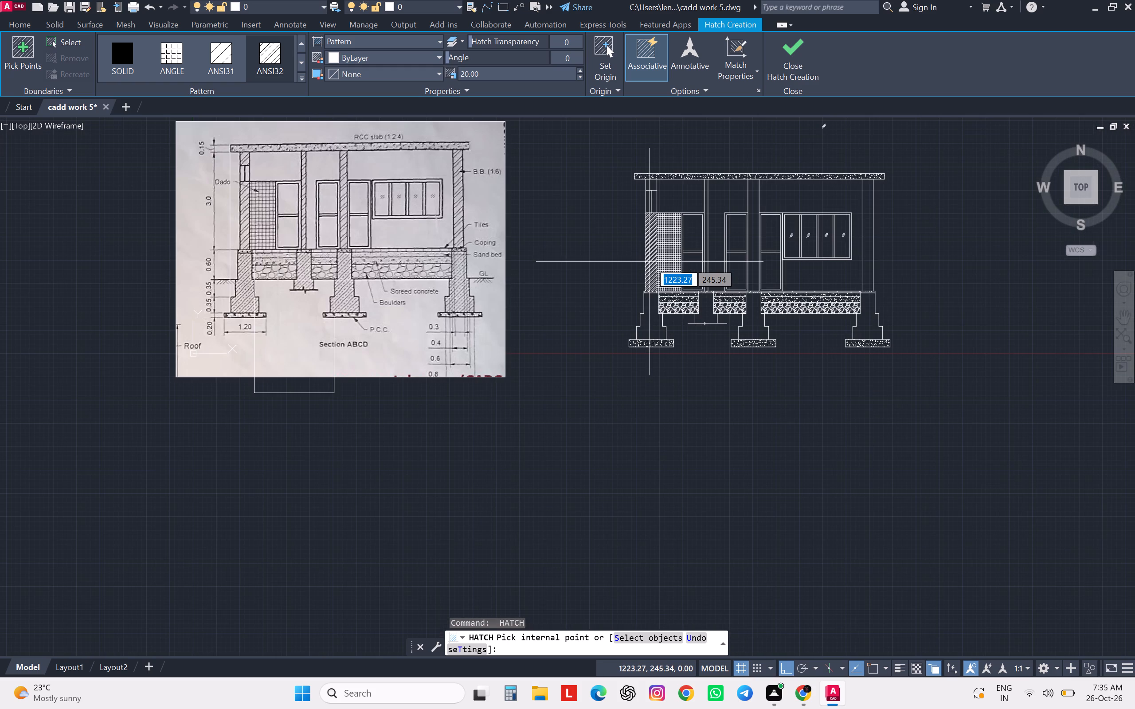
Set the ANSI32 hatch scale to 25 and hatch the wall beside the dado, the two inner walls and the far outer wall.
click(299, 81)
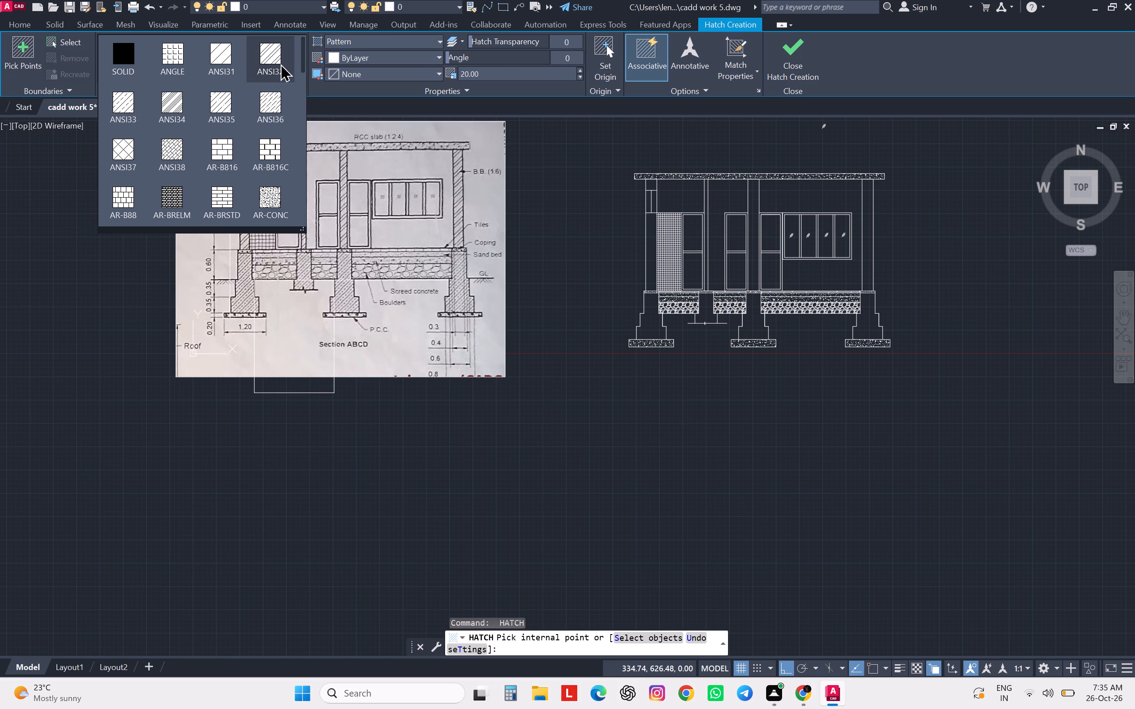
click(491, 75)
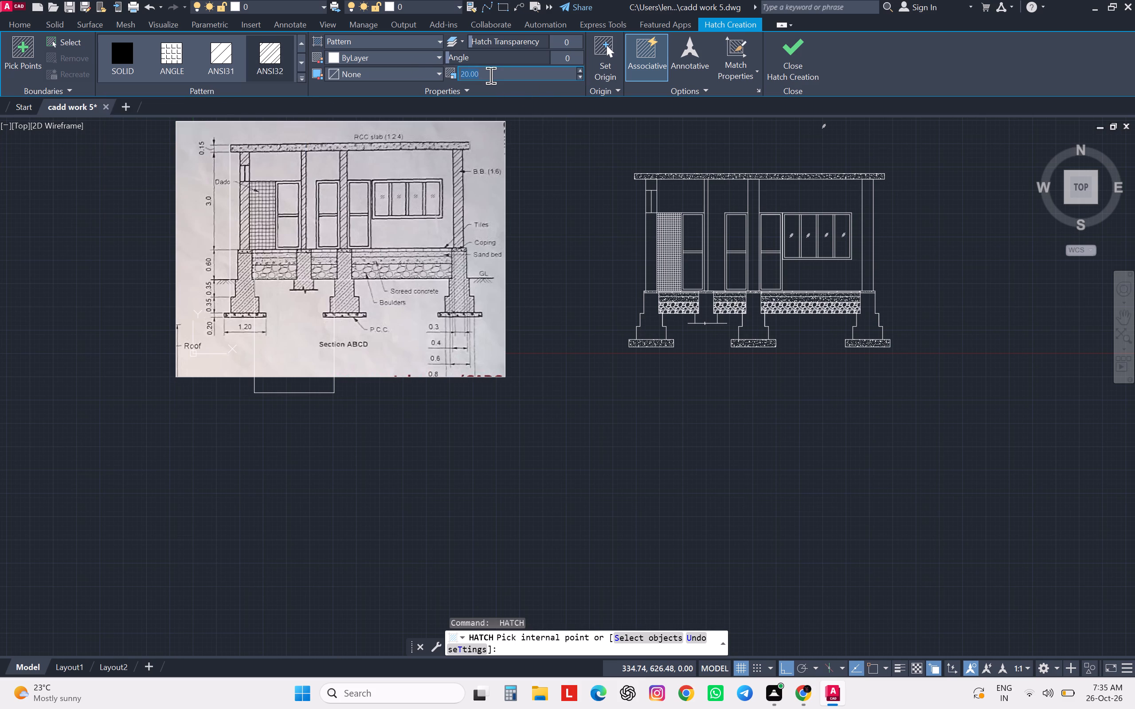
drag(491, 75, 475, 81)
drag(478, 77, 455, 85)
drag(485, 73, 453, 72)
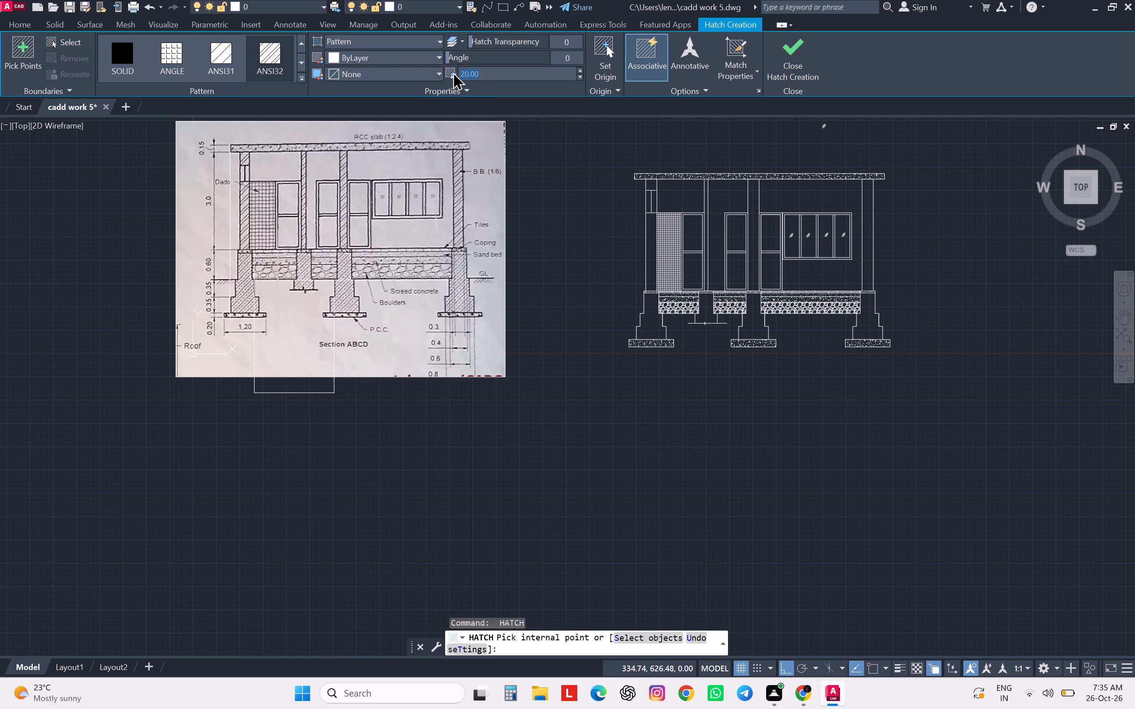
key(2)
key(5)
key(Return)
scroll(635, 241, down, 1)
scroll(650, 251, up, 3)
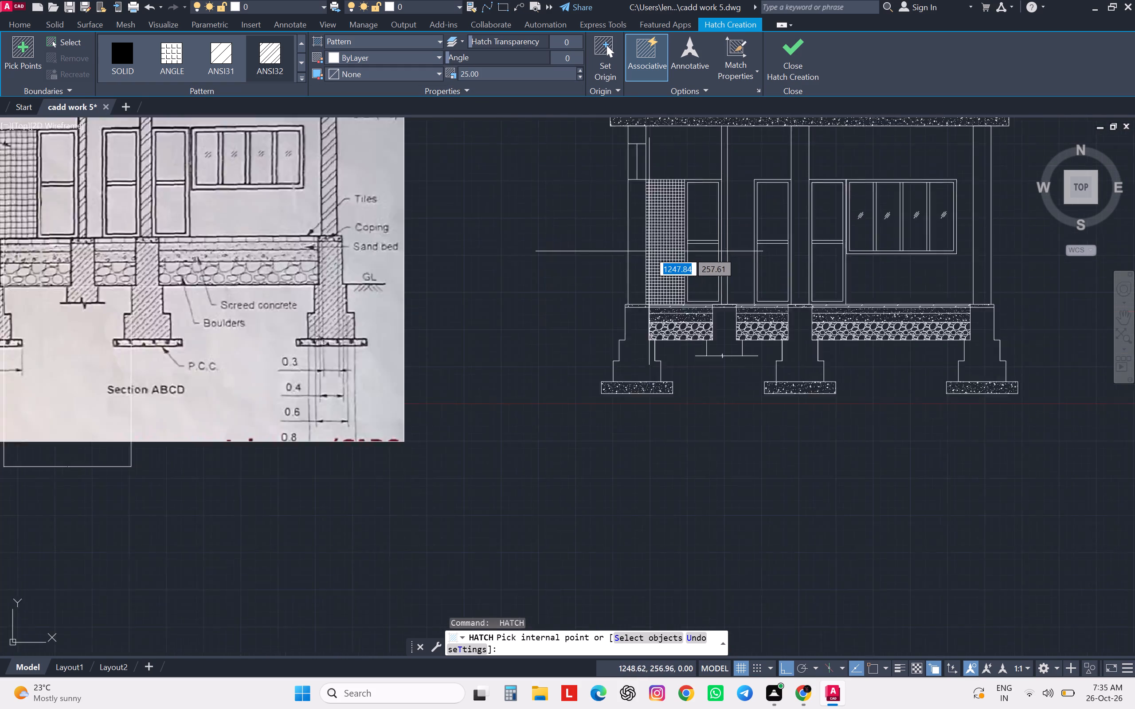
scroll(649, 251, up, 1)
click(629, 251)
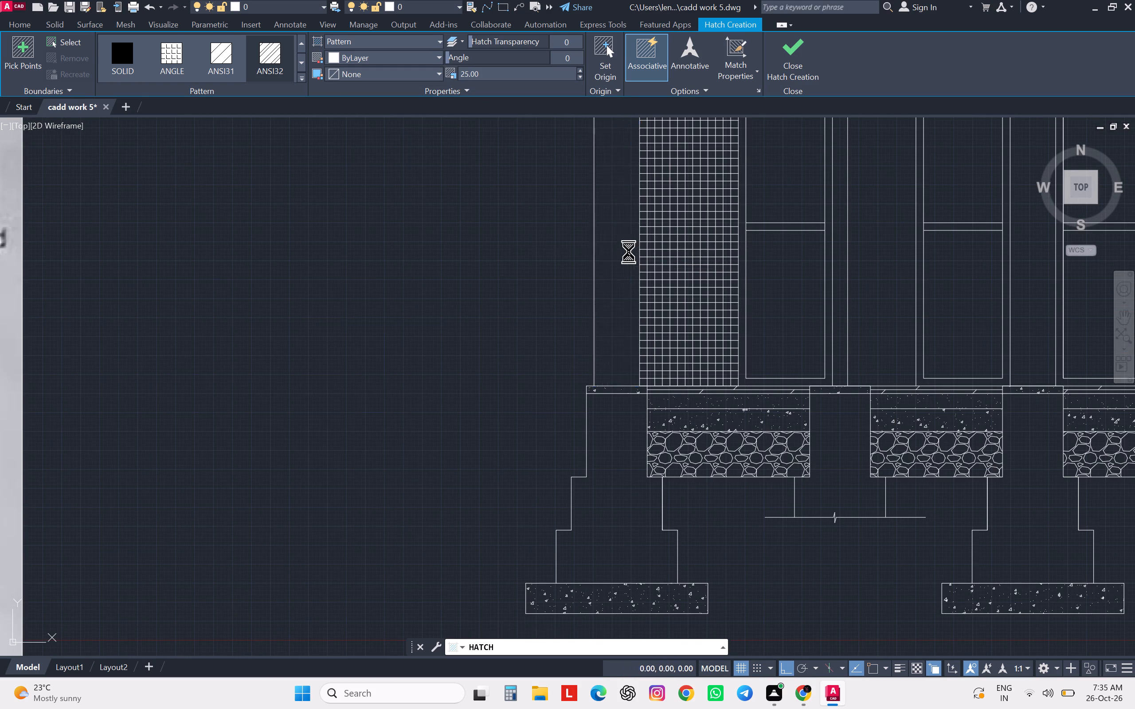
scroll(629, 251, down, 3)
middle_drag(683, 270, 344, 367)
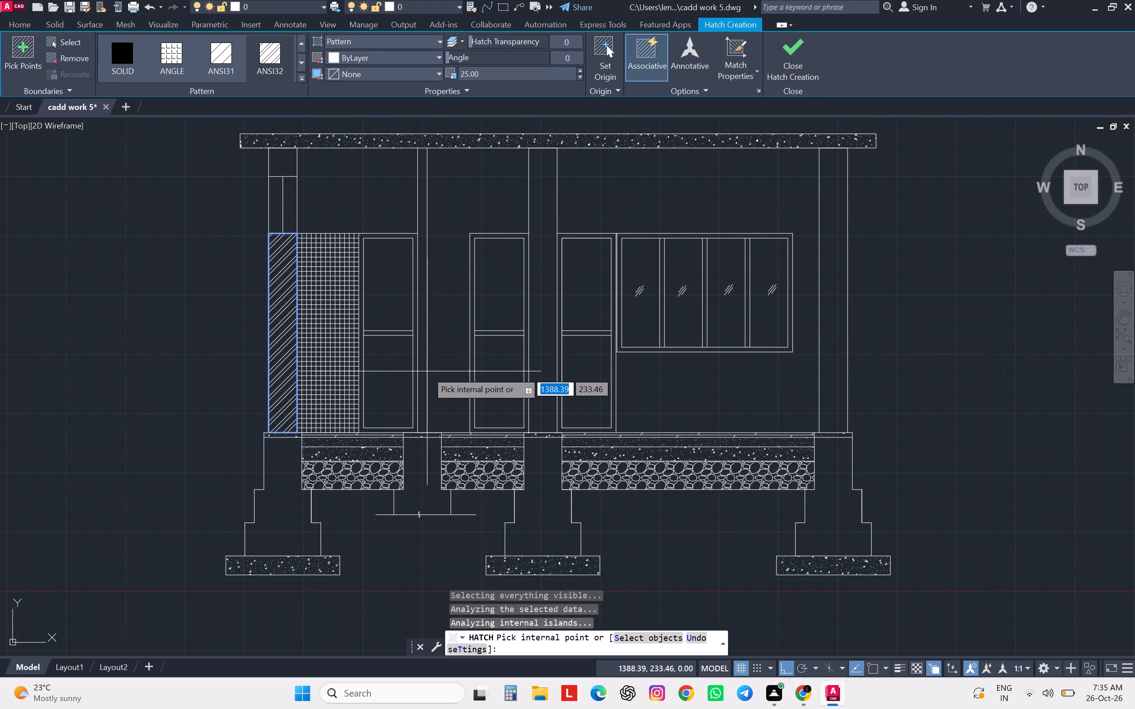
click(421, 372)
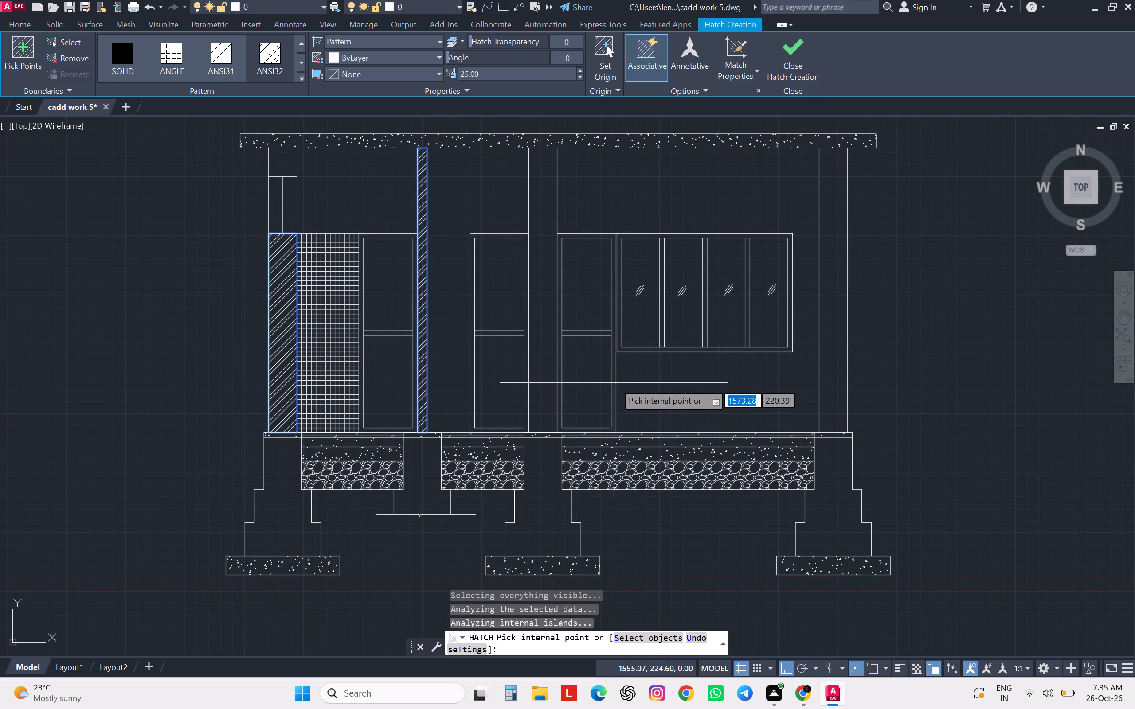
click(550, 377)
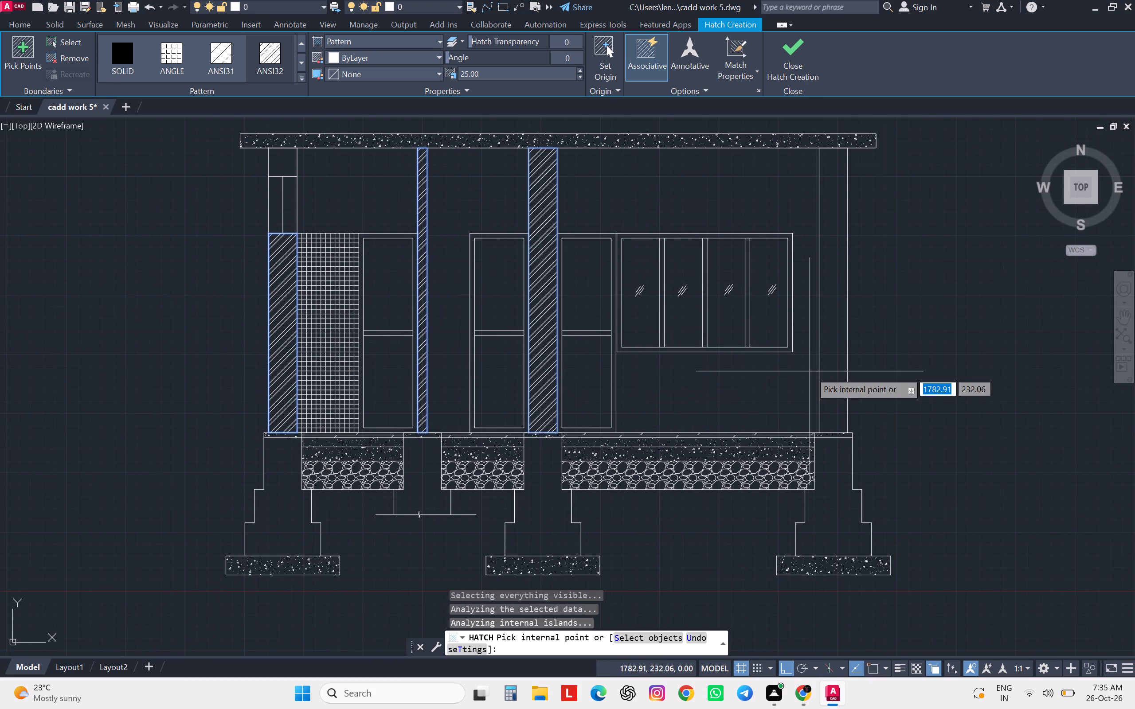
click(827, 371)
Add the short wall piece above the ventilator, just under the roof slab, to the ANSI32 hatch and finish it.
scroll(825, 369, down, 3)
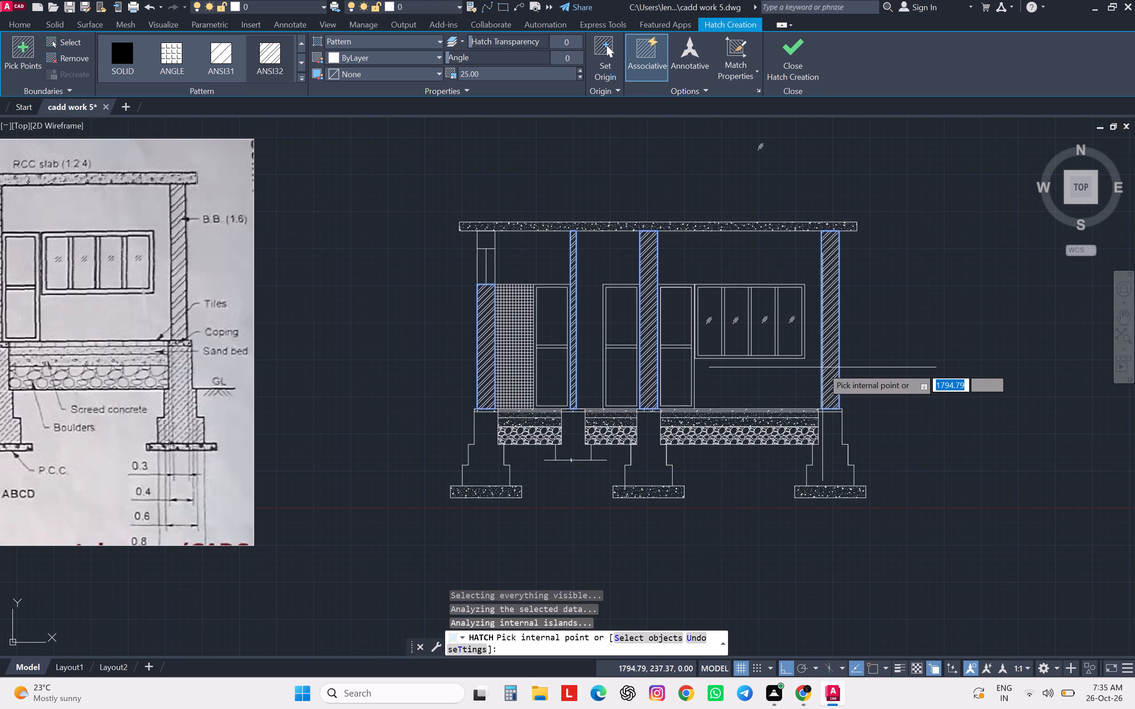
scroll(822, 367, down, 2)
scroll(681, 387, up, 3)
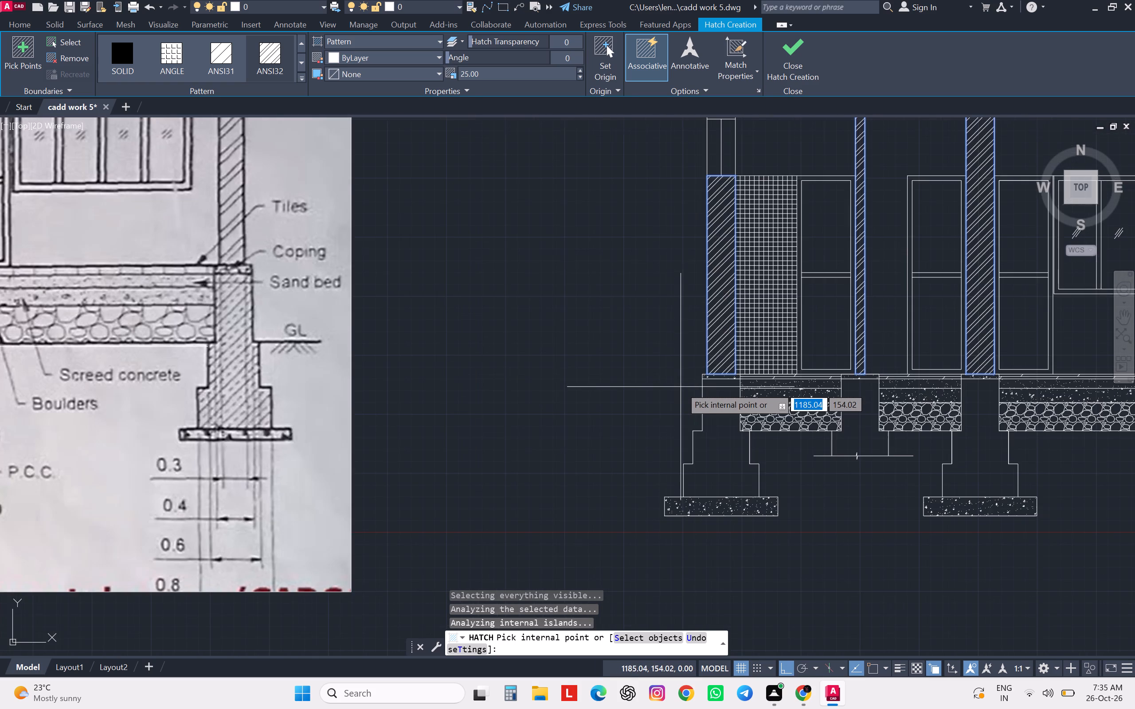
scroll(681, 387, down, 1)
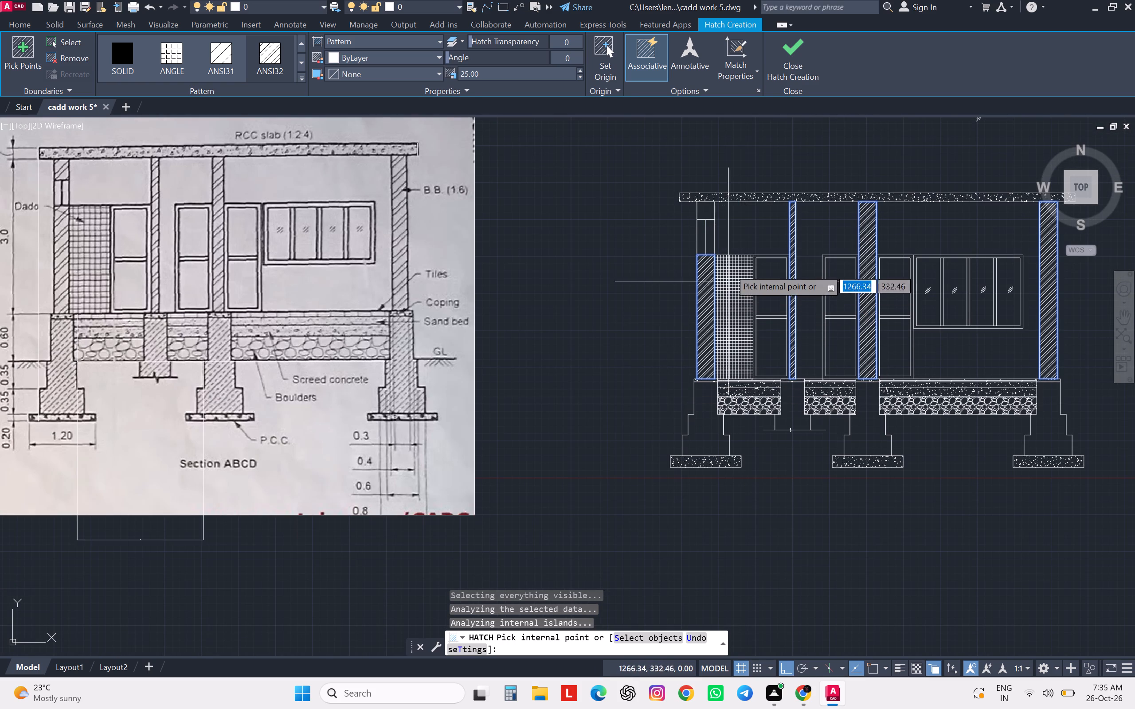
click(710, 212)
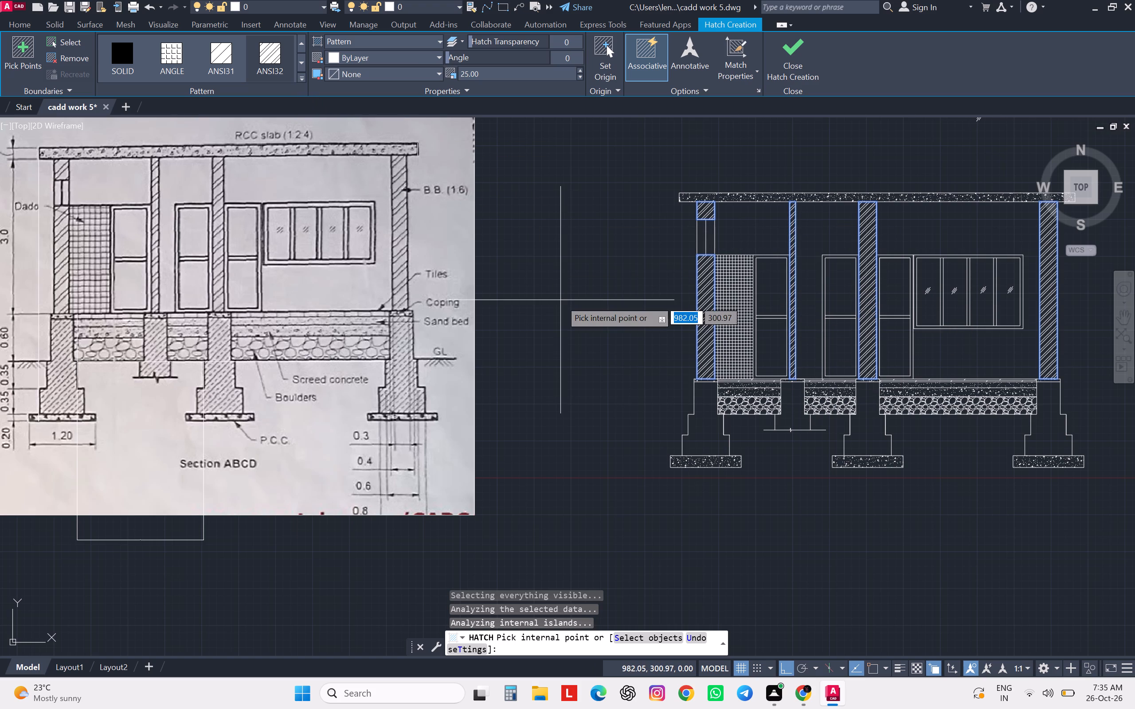
key(Escape)
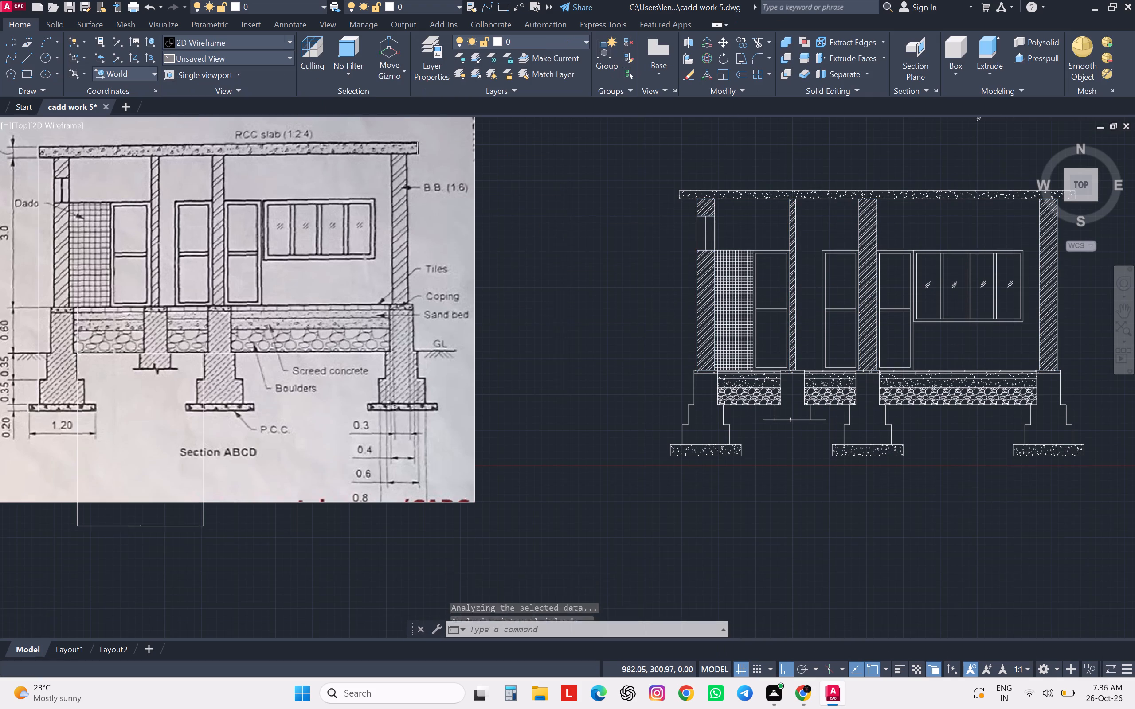
Hatch the three stepped foundation walls and the short foundation wall above the break line with ANSI33 at scale 25.
key(space)
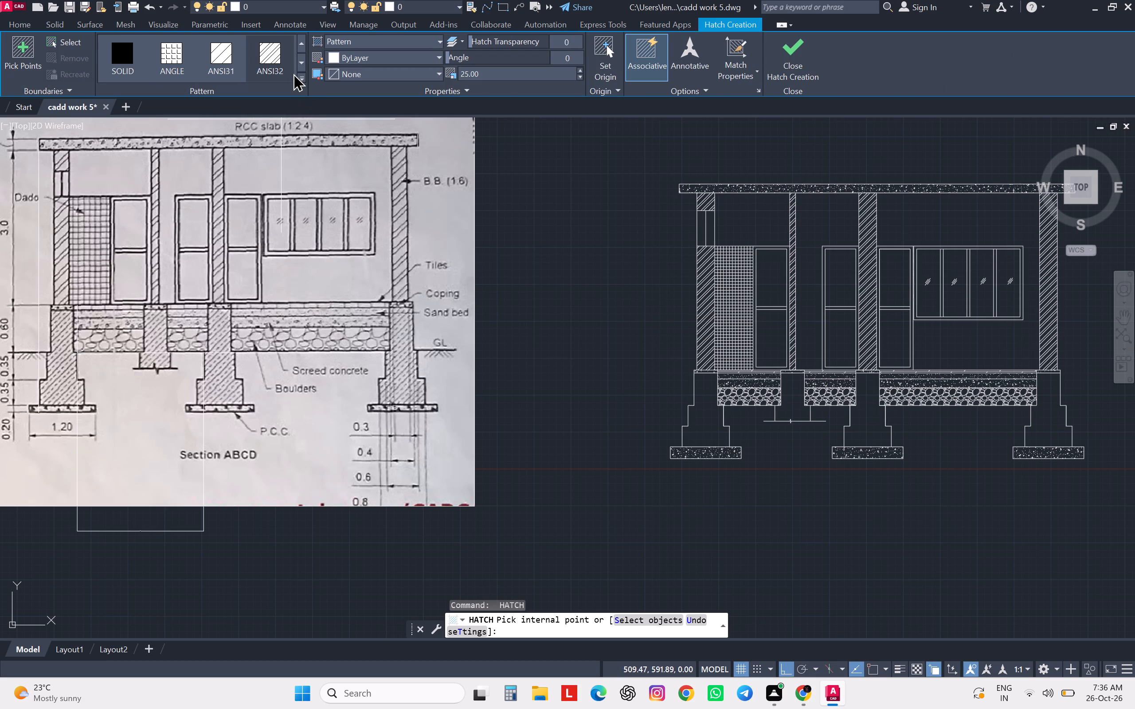
click(301, 60)
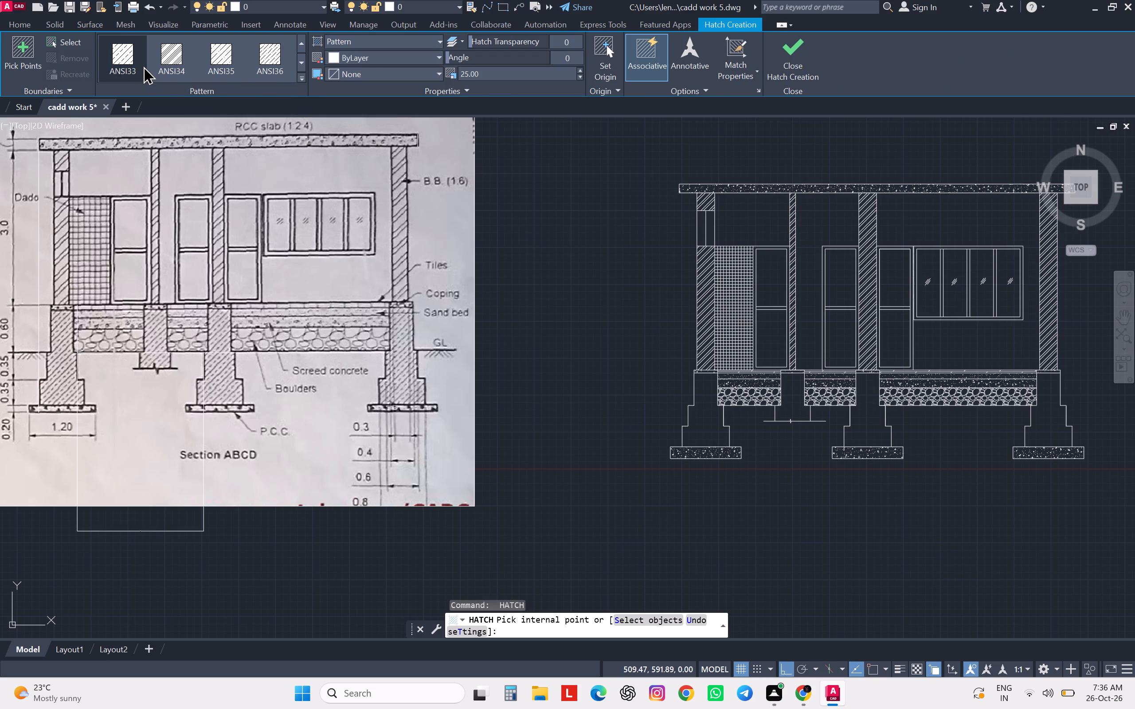
click(143, 66)
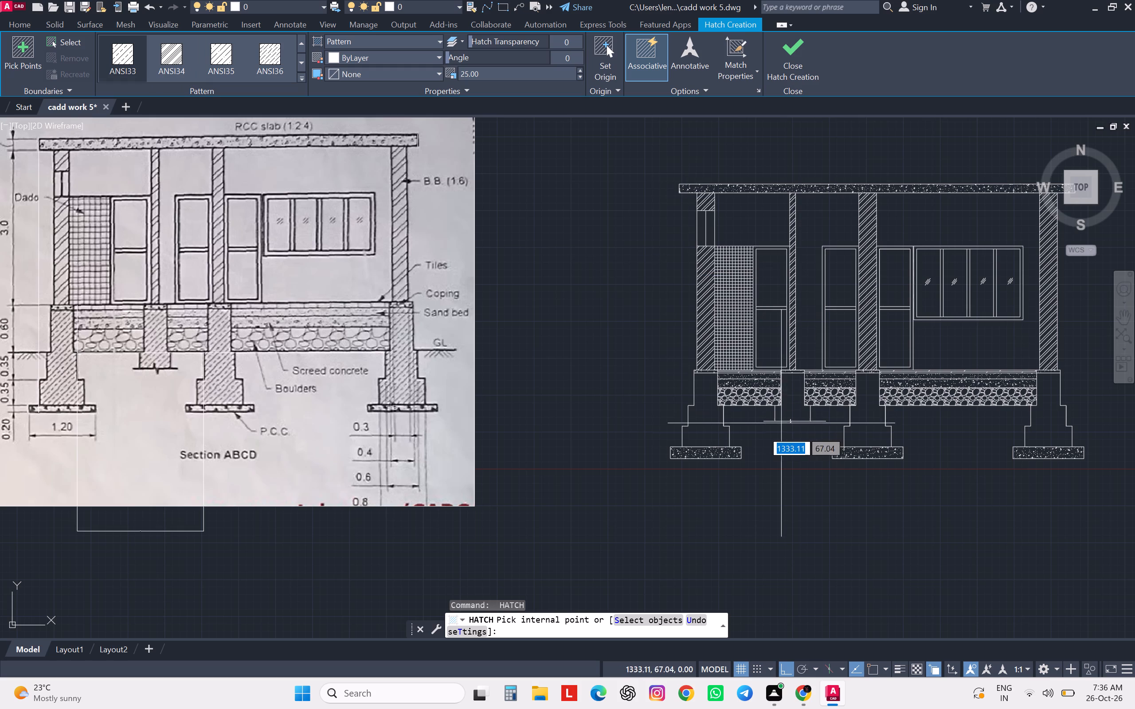
click(716, 421)
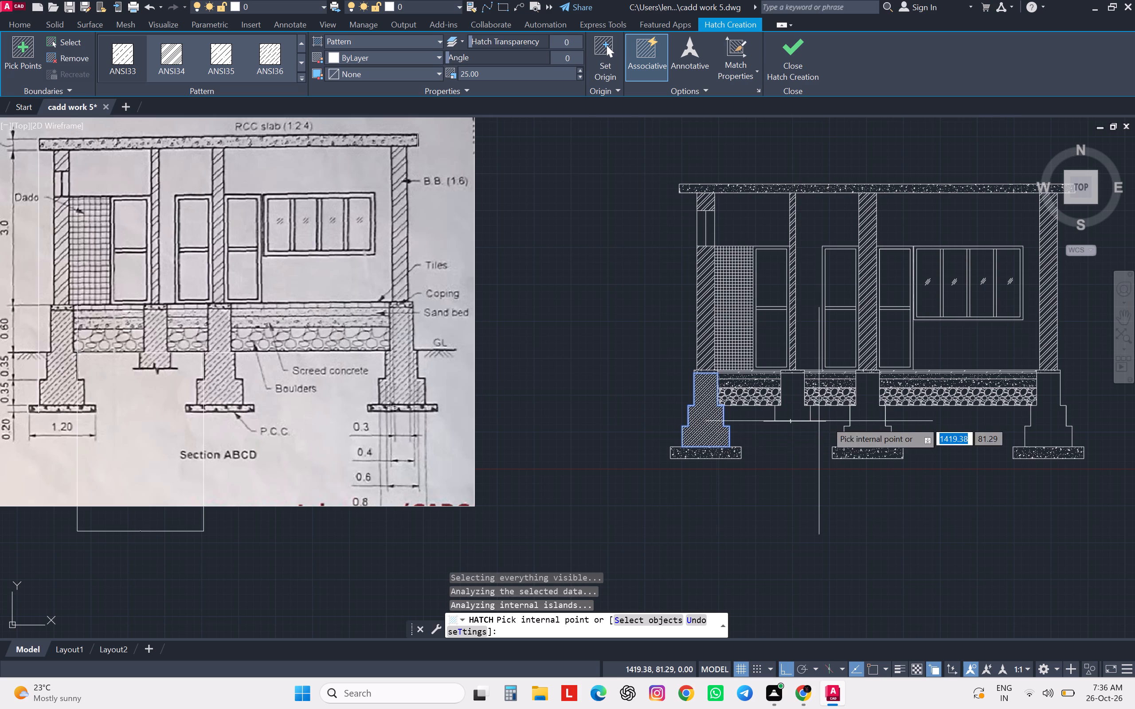
click(871, 418)
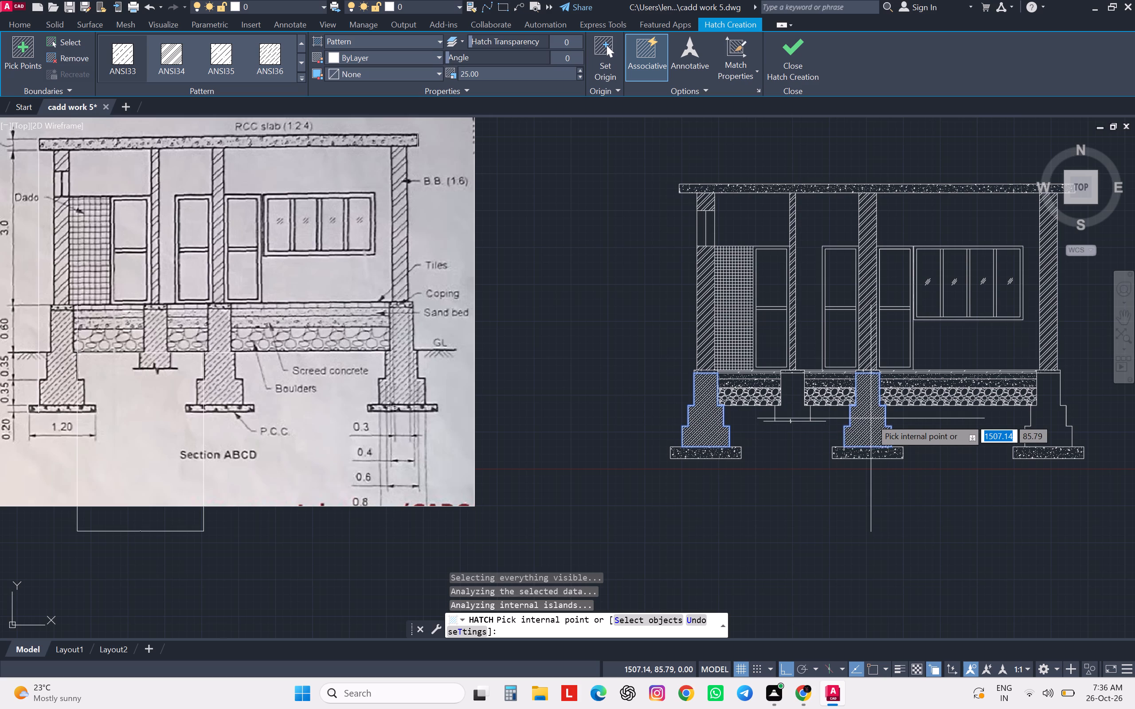
click(785, 409)
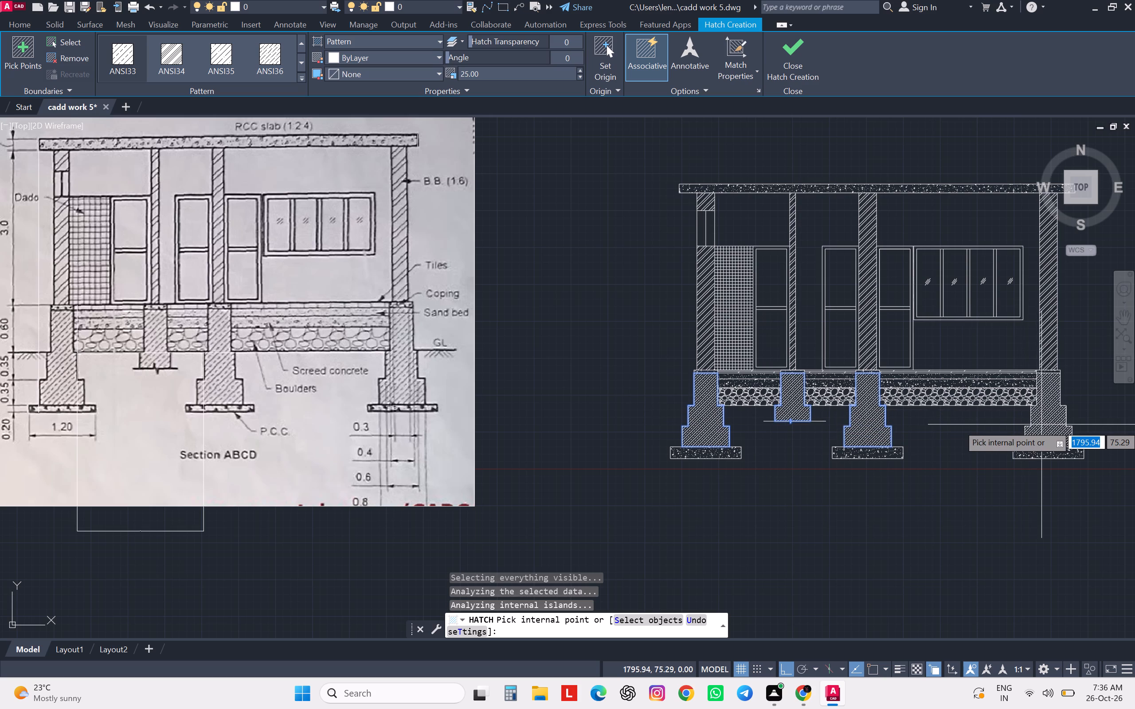
click(1041, 425)
key(space)
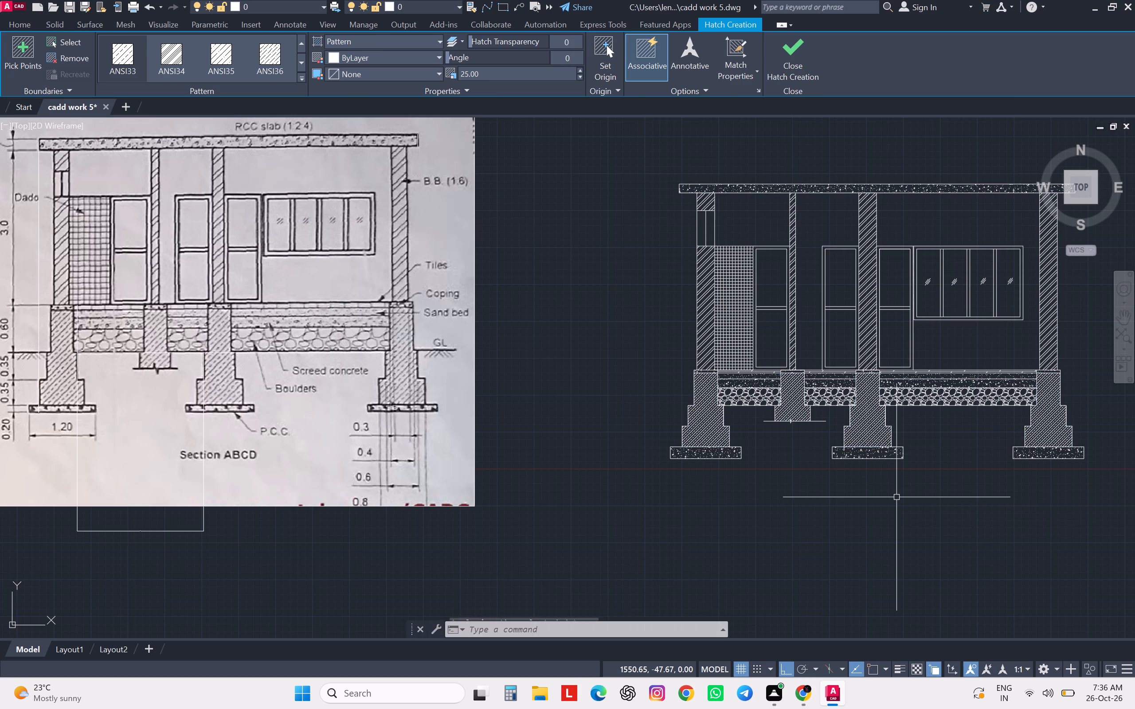
key(space)
key(space)
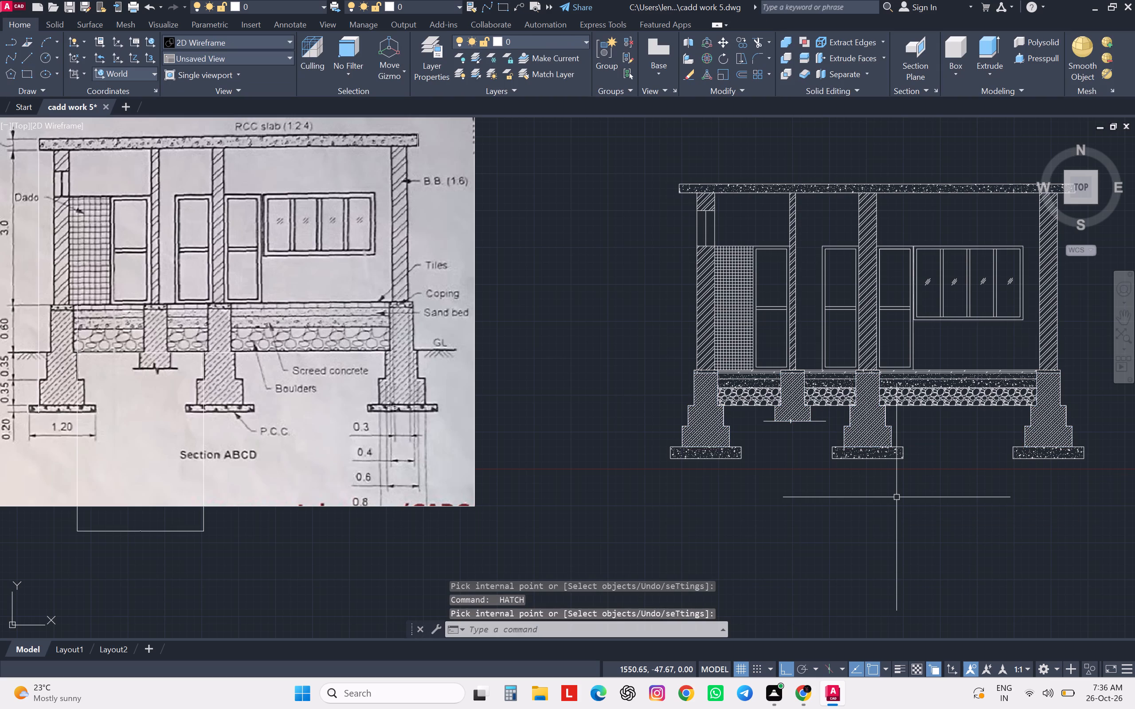
key(Escape)
key(Escape)
key(Escape)
key(Escape)
key(Escape)
key(Escape)
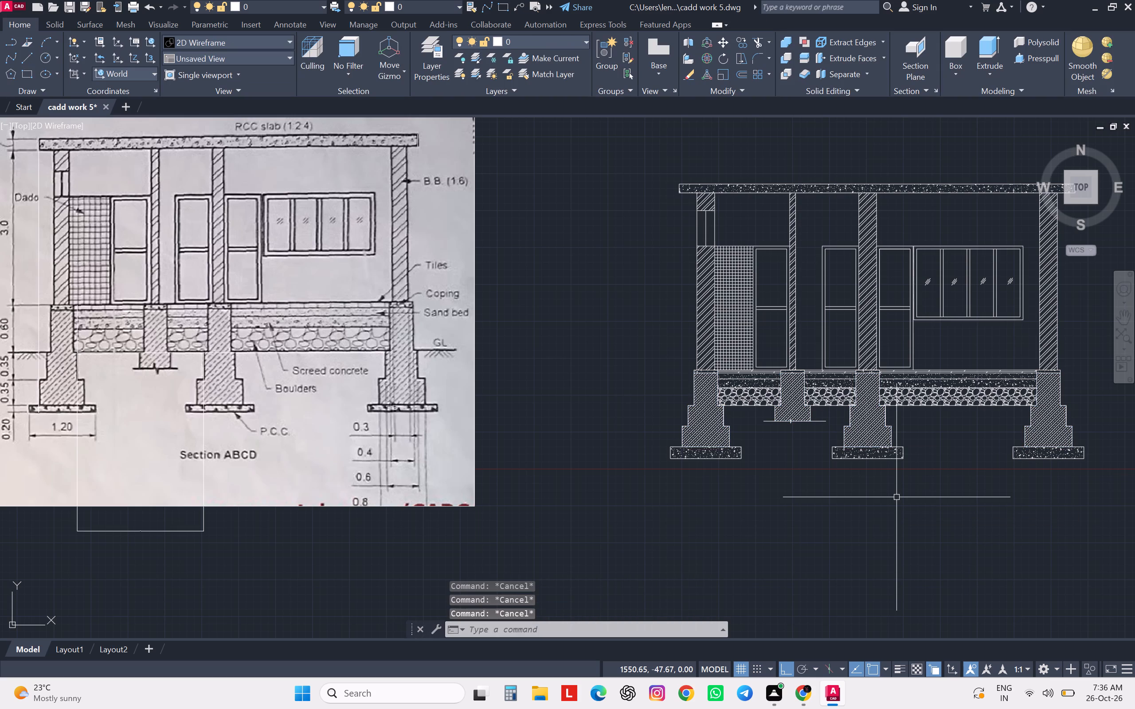
Delete the three stray short diagonal lines above the building section.
scroll(896, 497, down, 2)
middle_drag(897, 502, 768, 436)
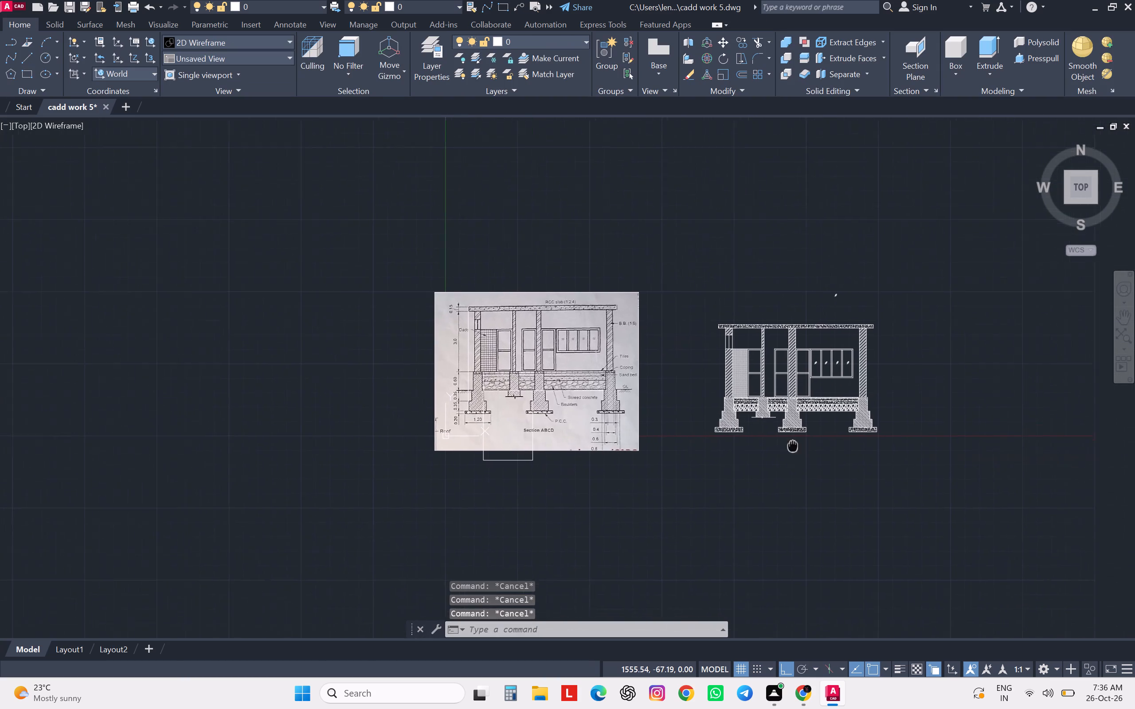
middle_drag(768, 436, 740, 427)
drag(802, 258, 794, 259)
click(716, 280)
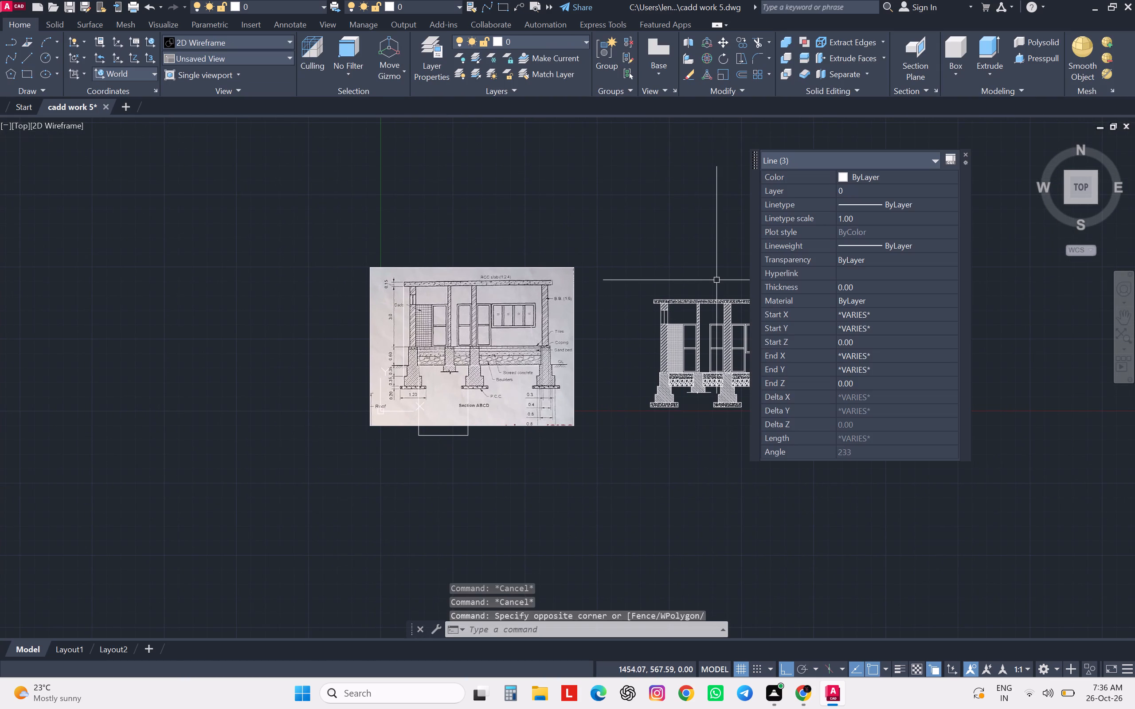
key(Delete)
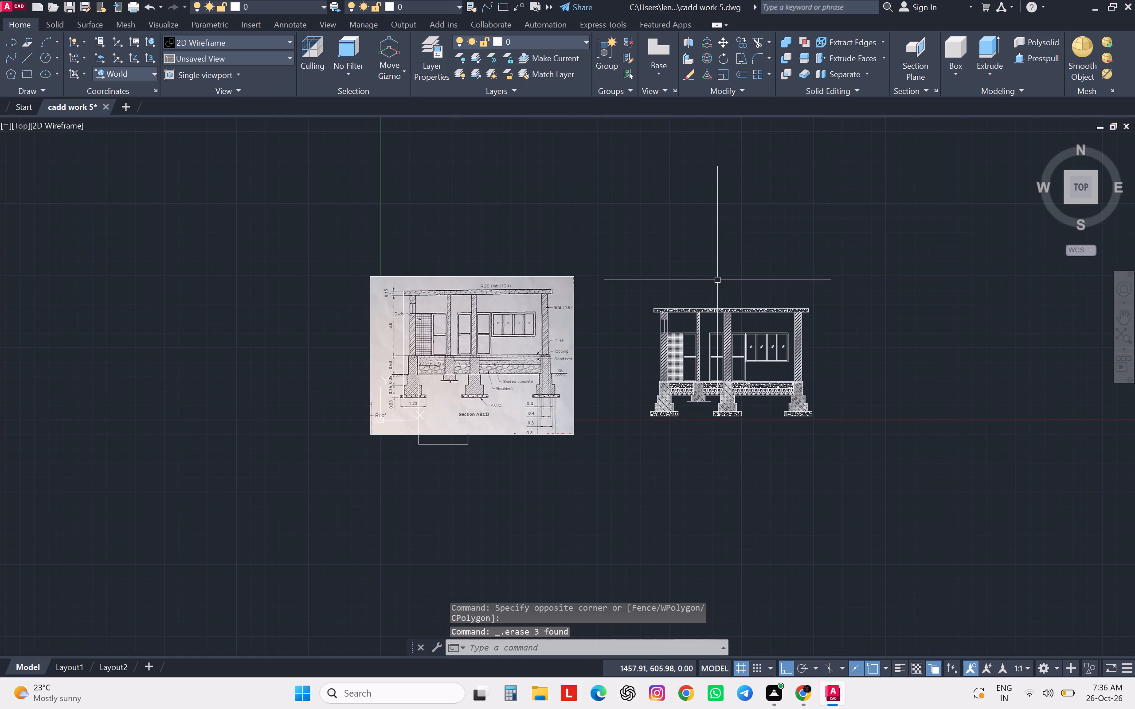
Draw one horizontal ray and one downward vertical ray from a shared start point between the reference image and the section.
middle_drag(619, 380, 470, 346)
scroll(431, 351, up, 2)
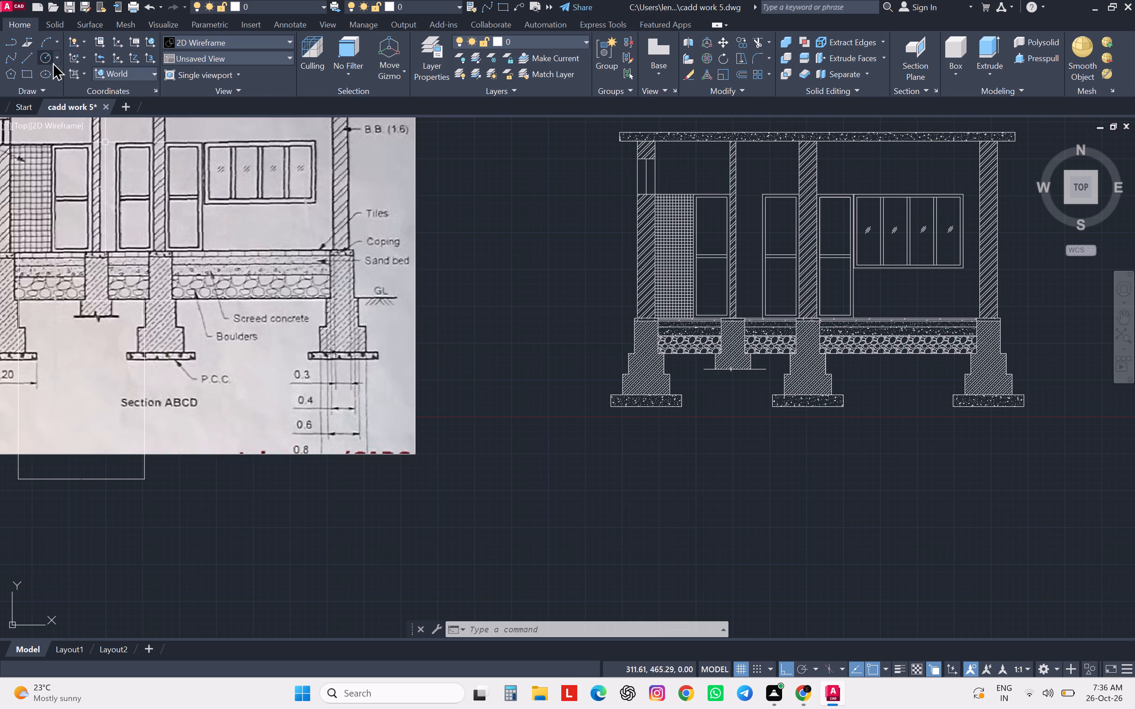
click(35, 90)
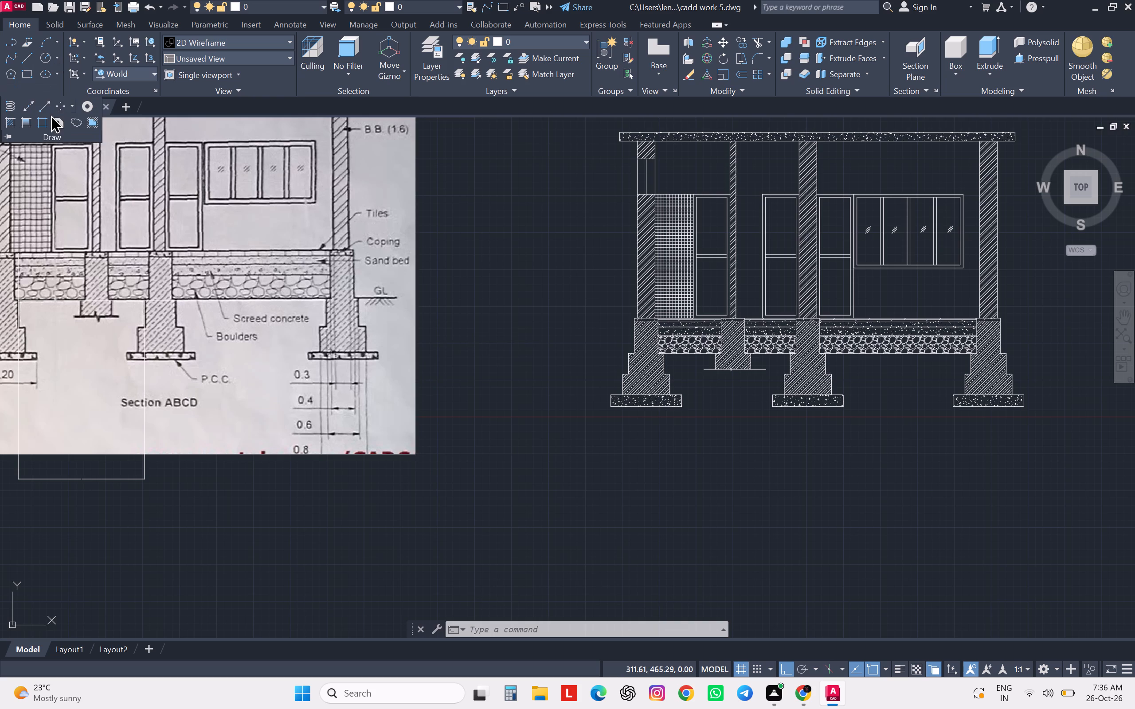
click(44, 102)
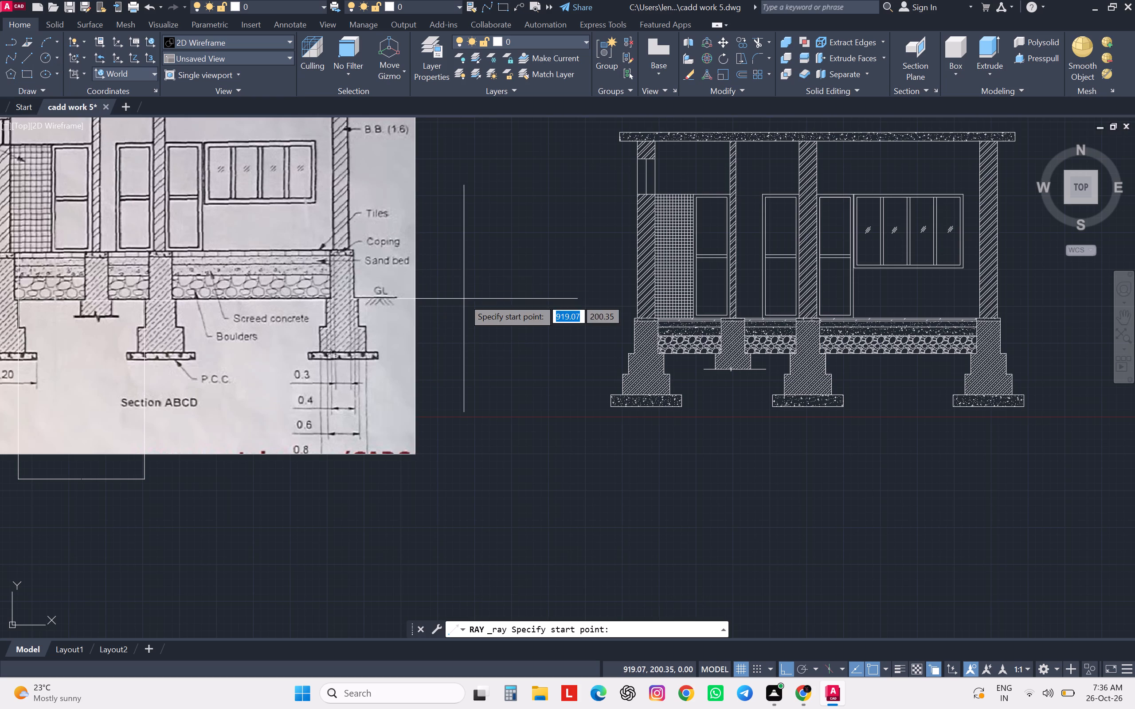
click(464, 299)
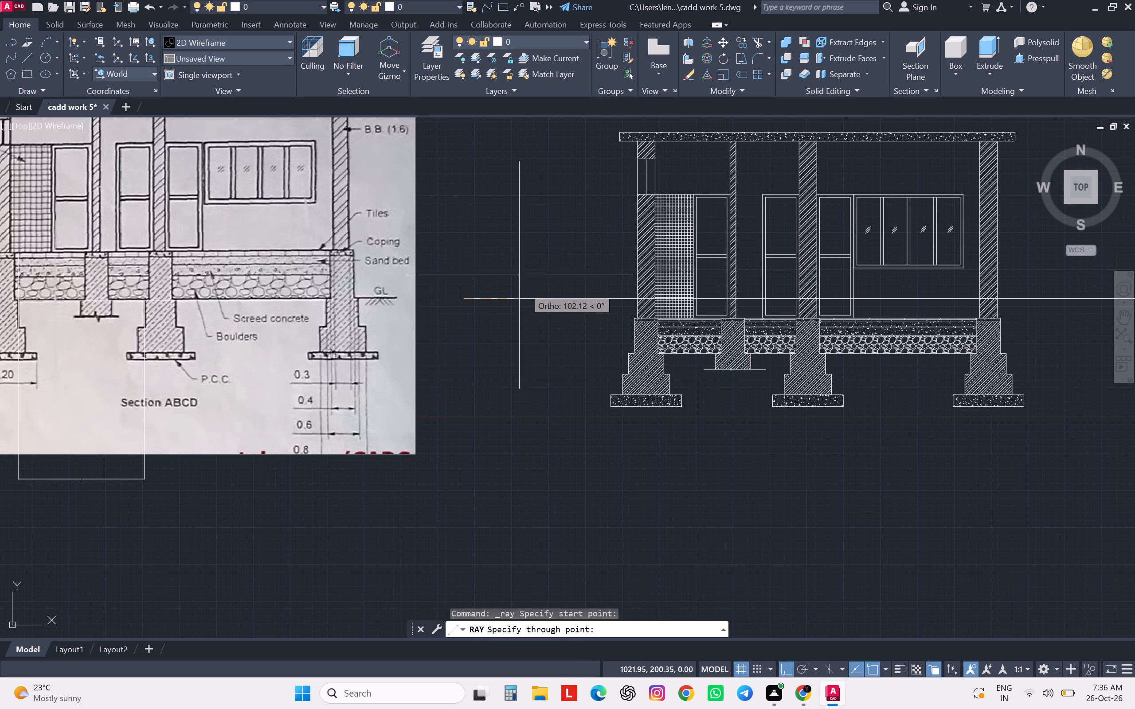
click(525, 292)
click(467, 360)
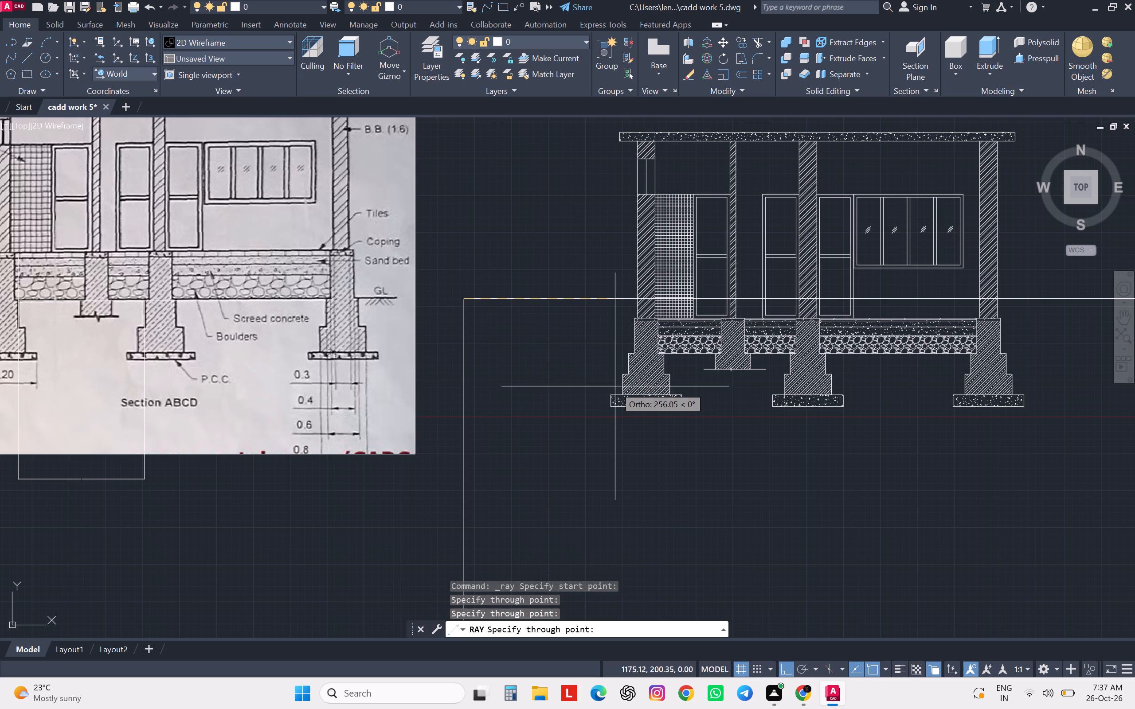
key(Escape)
Delete the horizontal and vertical rays that start between the reference image and the building section.
scroll(611, 387, down, 4)
scroll(768, 405, down, 3)
click(811, 390)
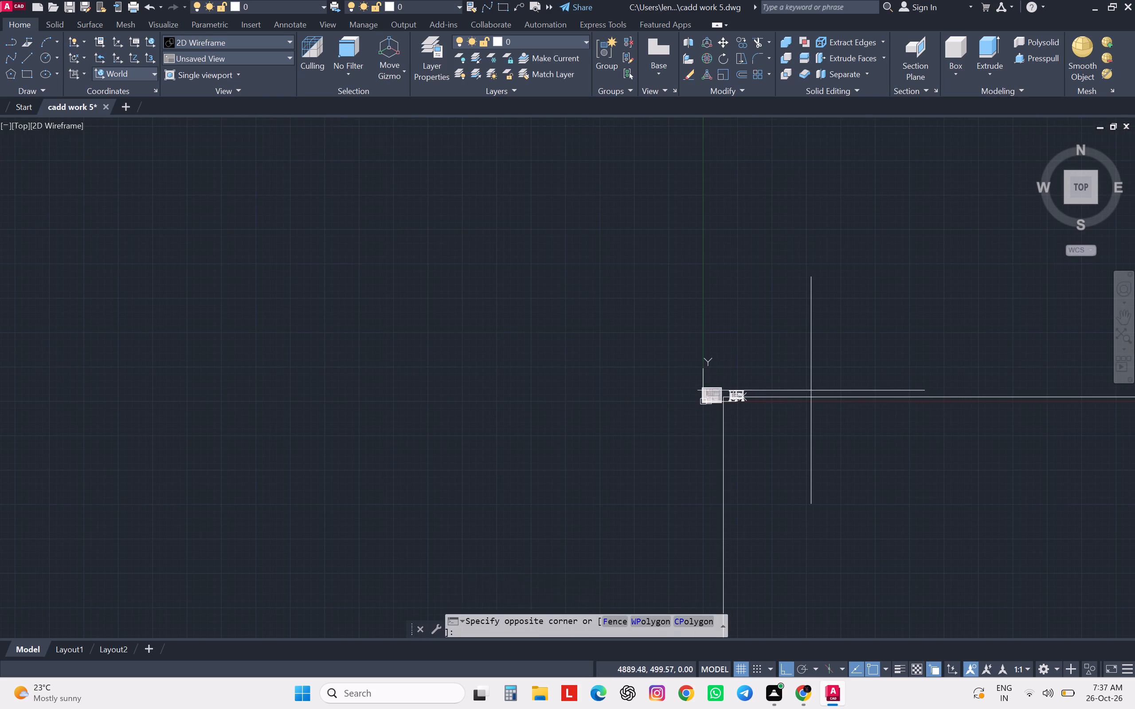
click(805, 409)
click(766, 441)
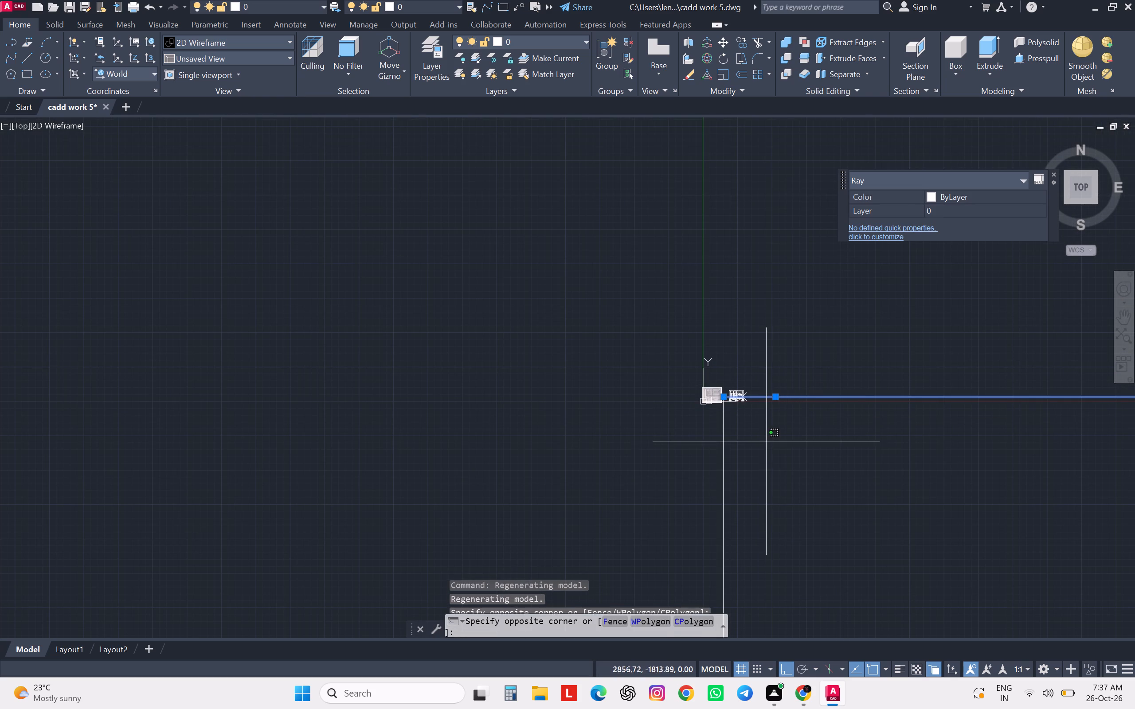
click(701, 458)
key(Delete)
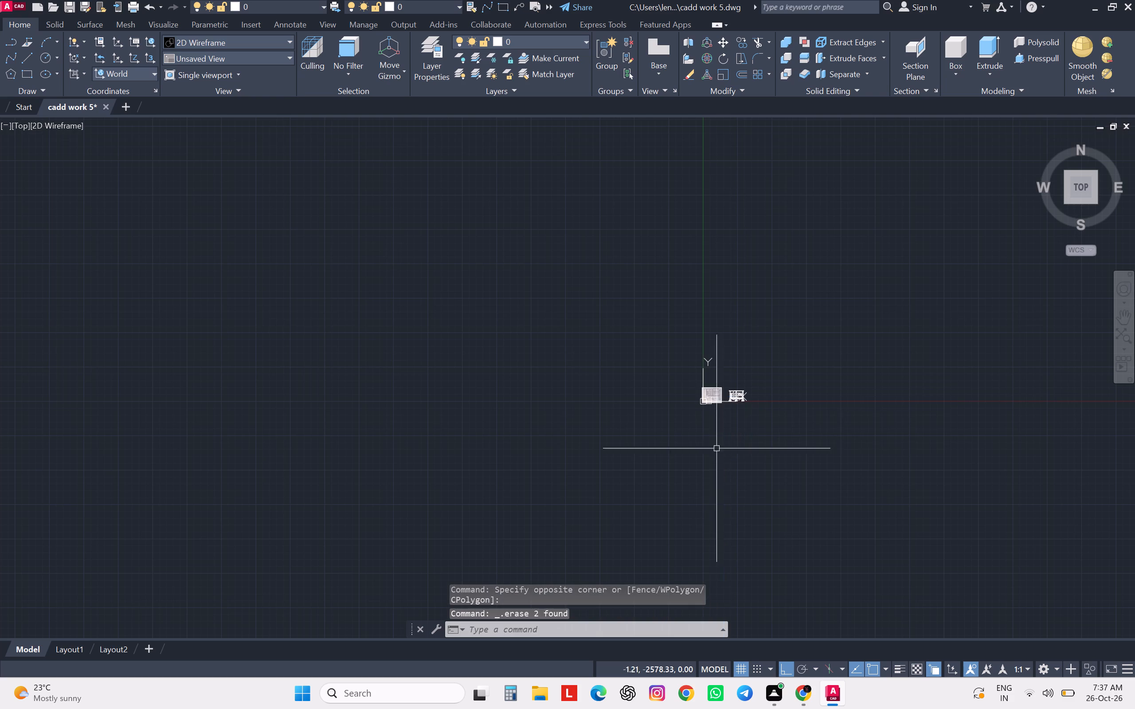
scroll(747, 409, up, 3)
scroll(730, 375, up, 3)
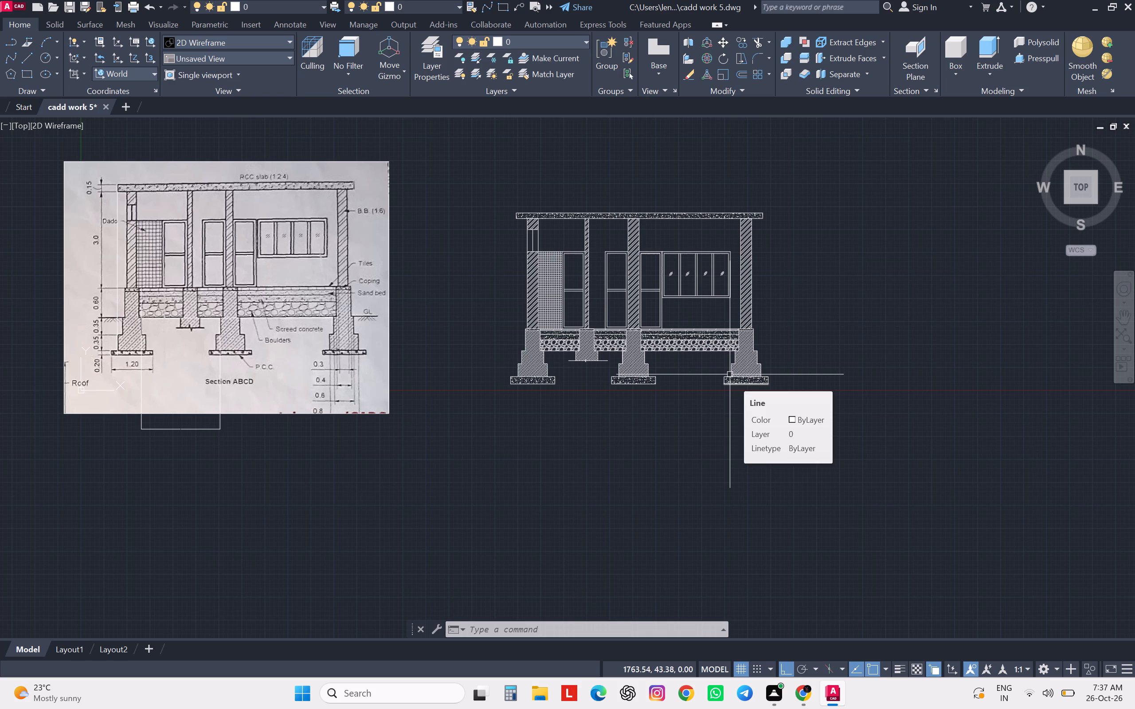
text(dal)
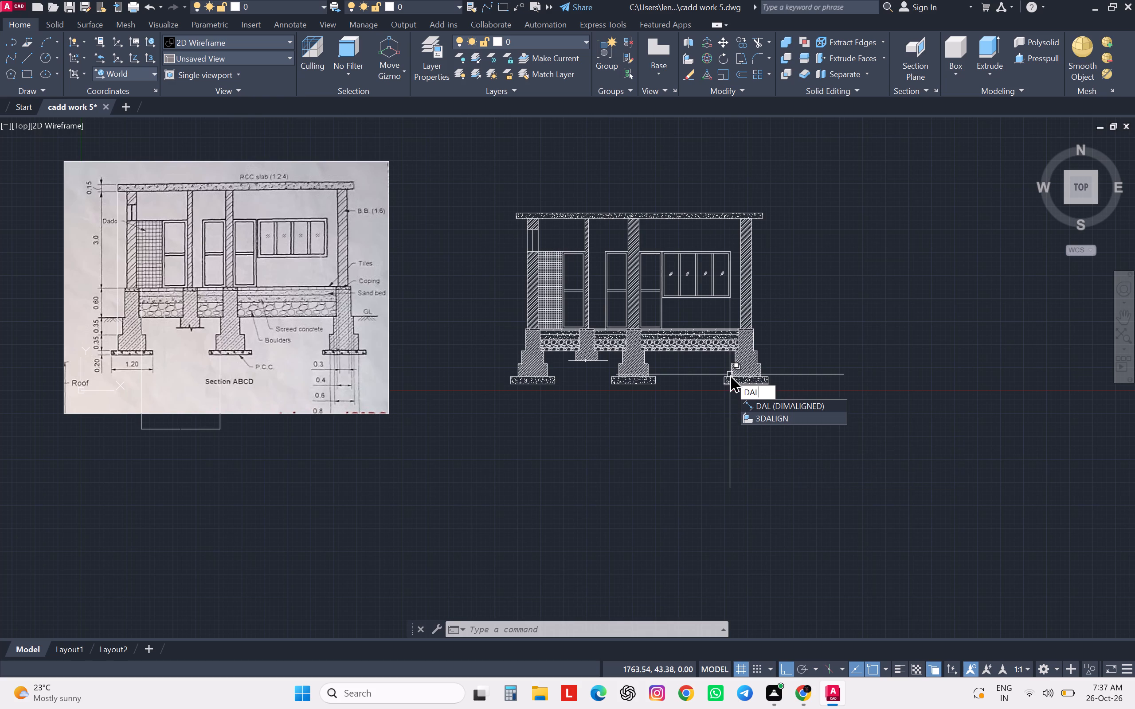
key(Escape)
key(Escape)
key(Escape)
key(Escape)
Modify the Standard dimension style to use a text height of 20.
key(d)
key(Return)
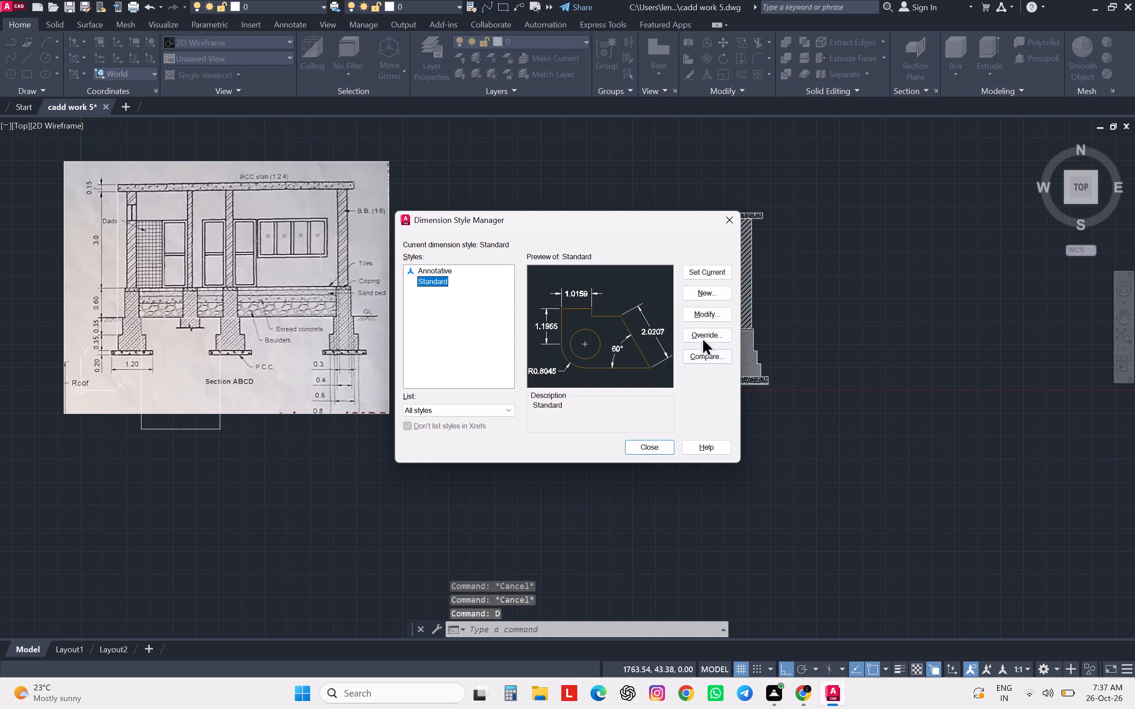
click(708, 317)
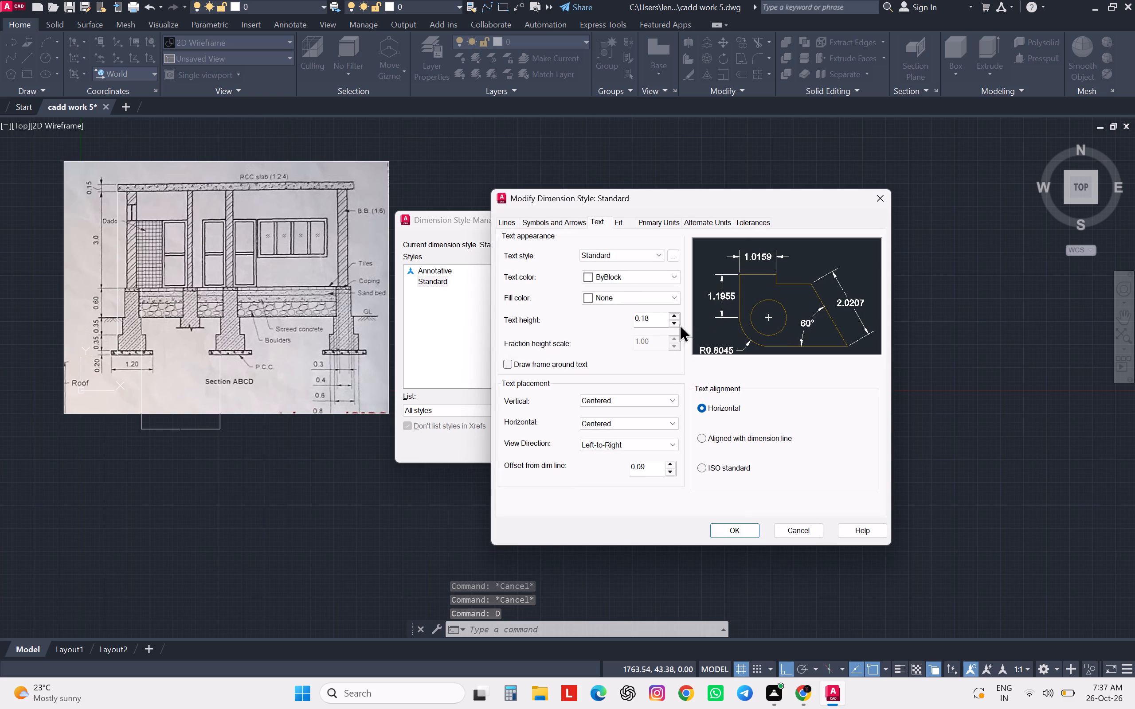
drag(654, 316, 630, 315)
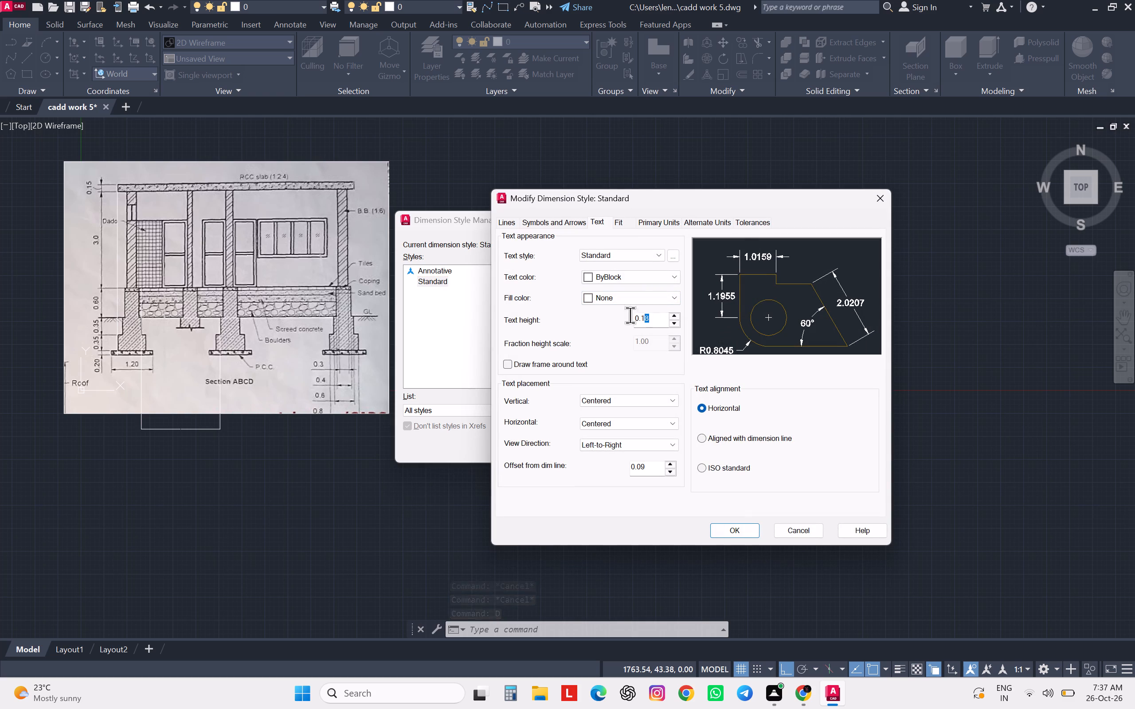
drag(630, 315, 574, 315)
text(20)
key(Return)
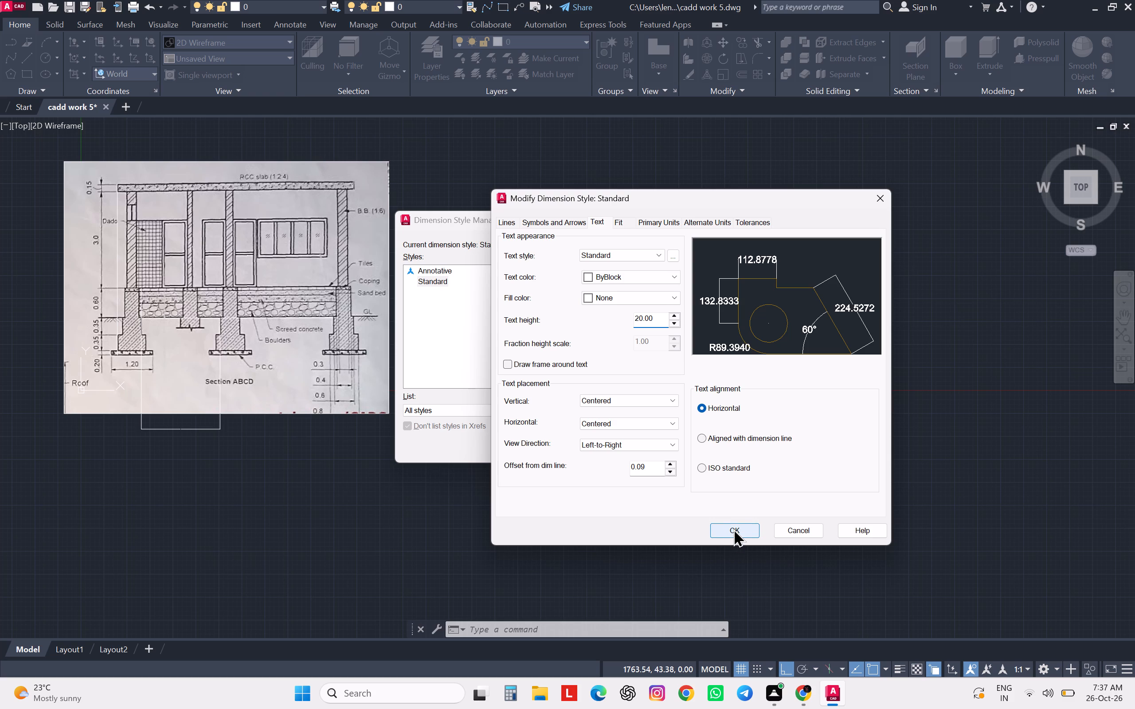
click(640, 447)
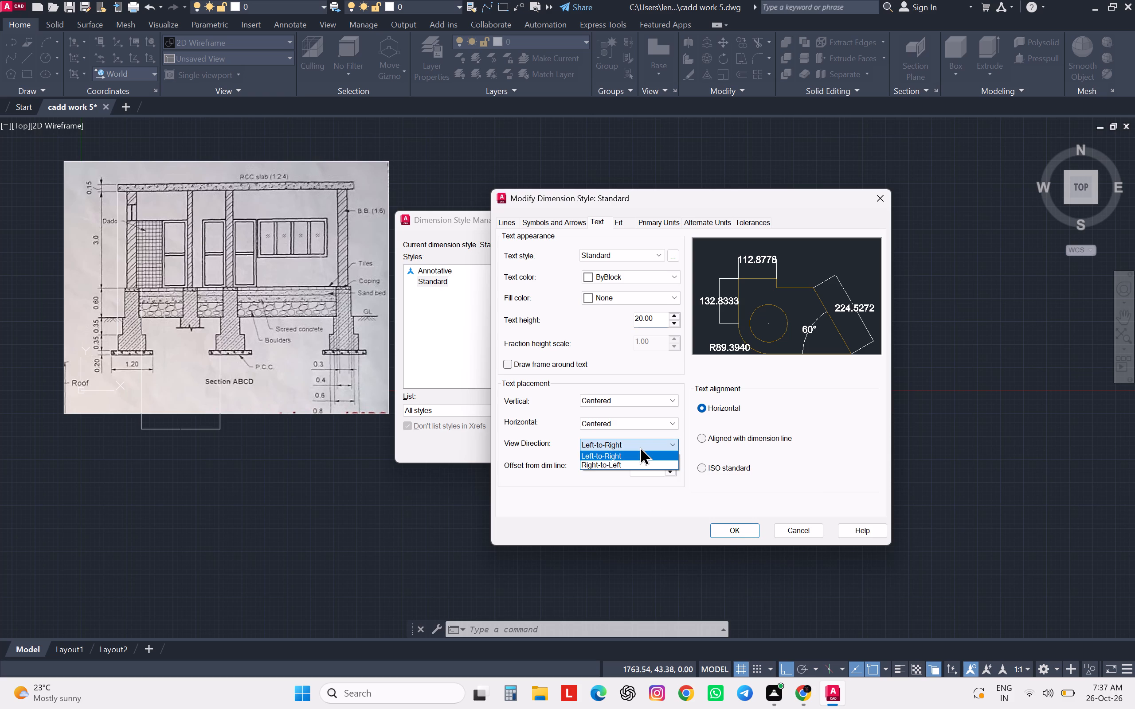
click(640, 447)
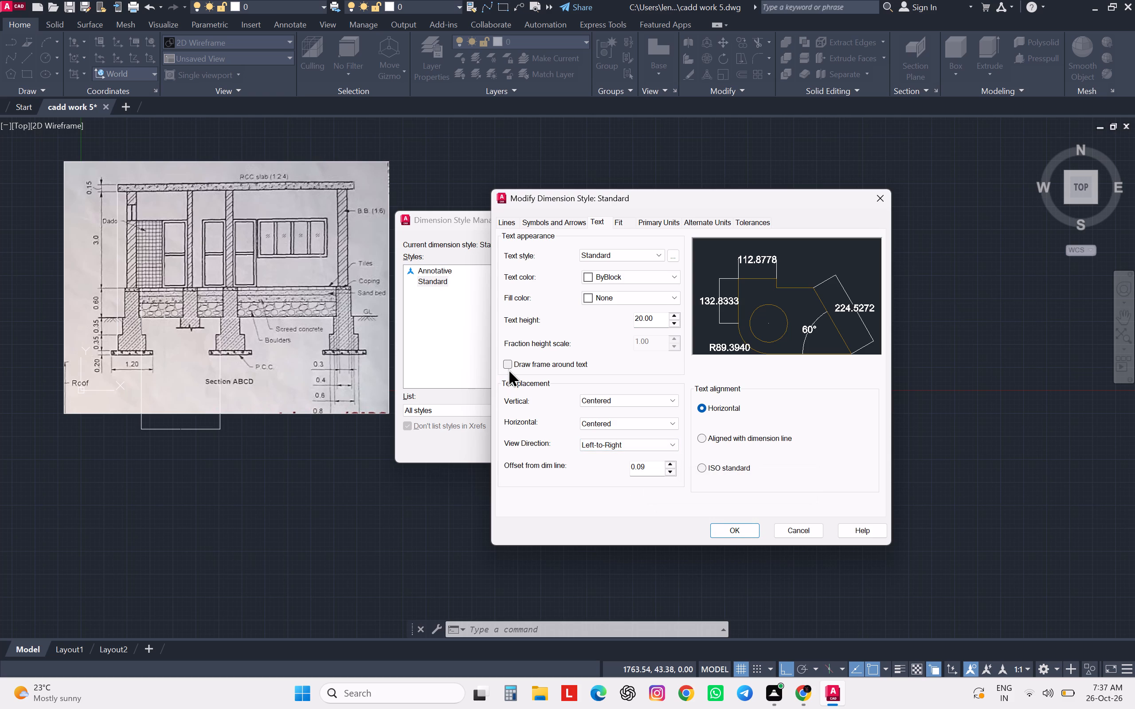
click(509, 360)
click(509, 360)
Give the Standard dimension style a closed filled first arrowhead and an arrow size of 7.98, and apply the style changes.
click(558, 219)
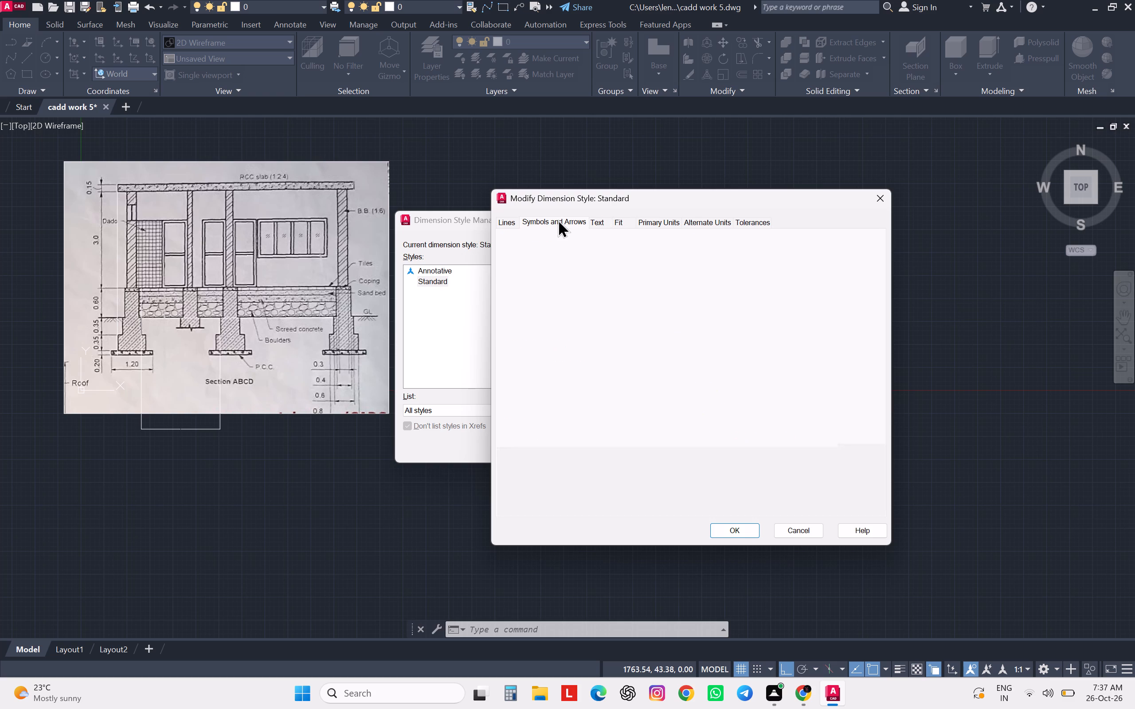
click(505, 217)
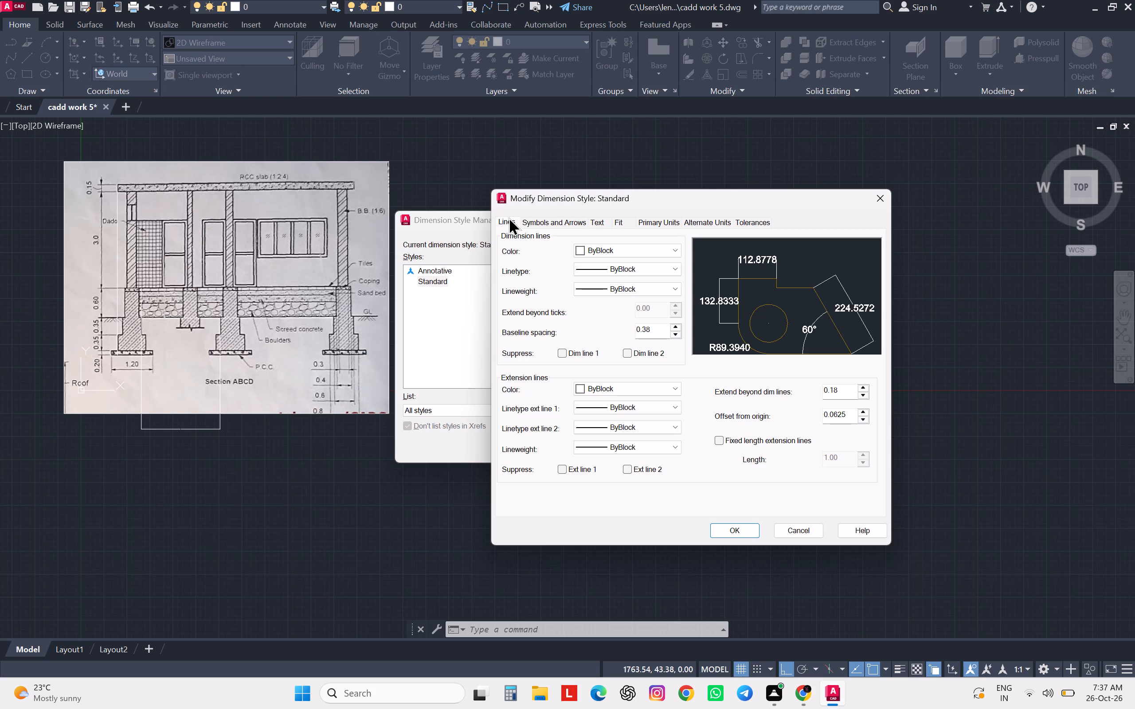
click(535, 225)
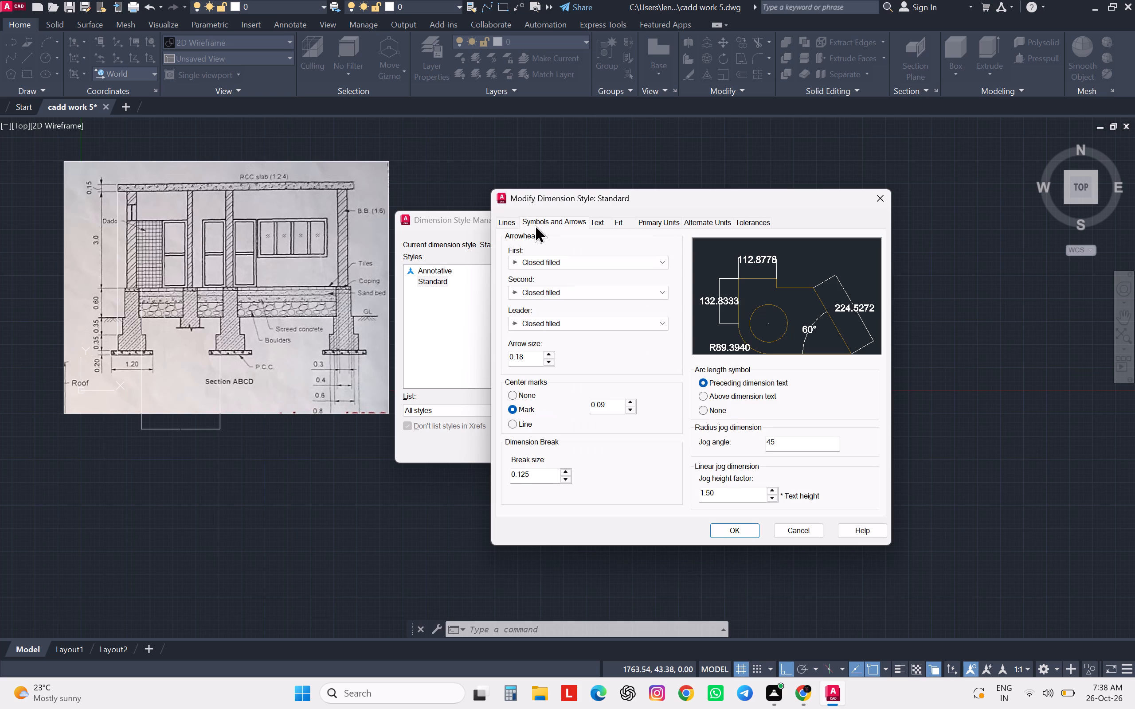
click(666, 262)
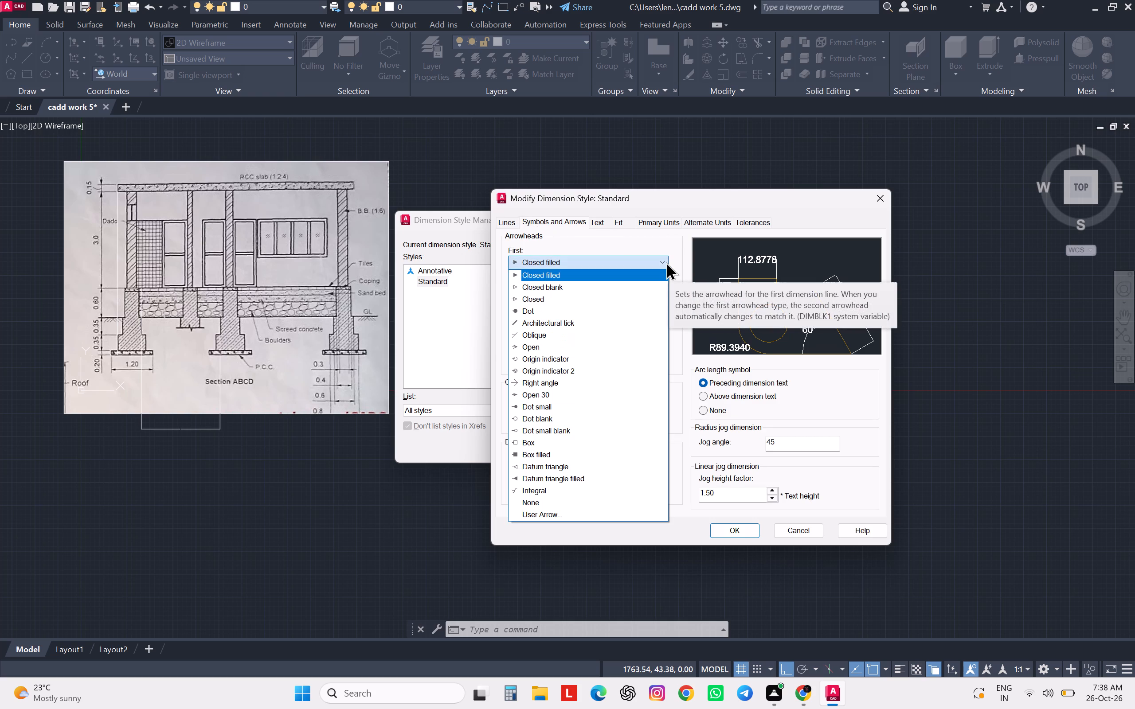
click(583, 277)
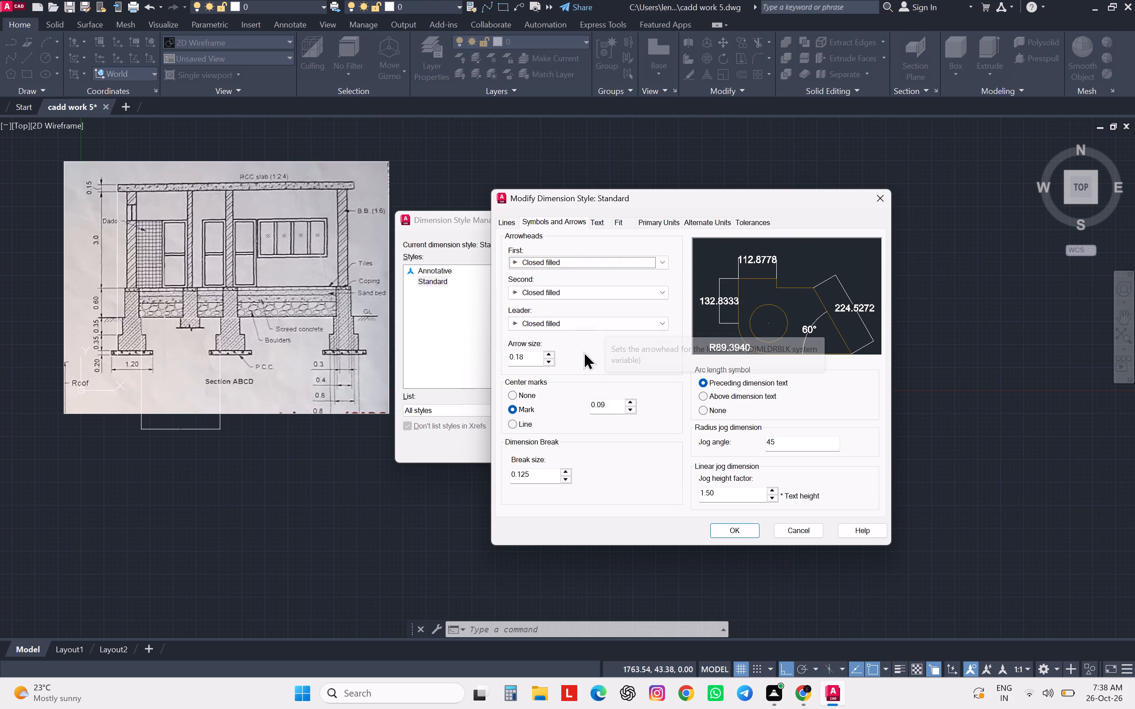
click(547, 351)
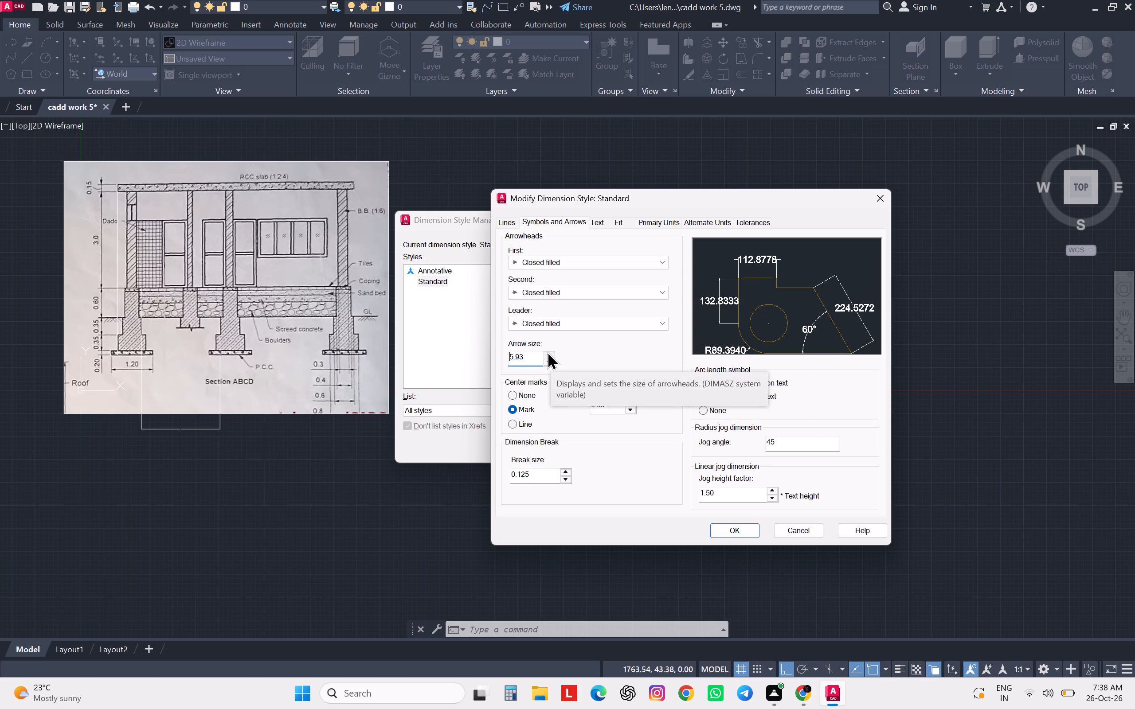
triple_click(547, 351)
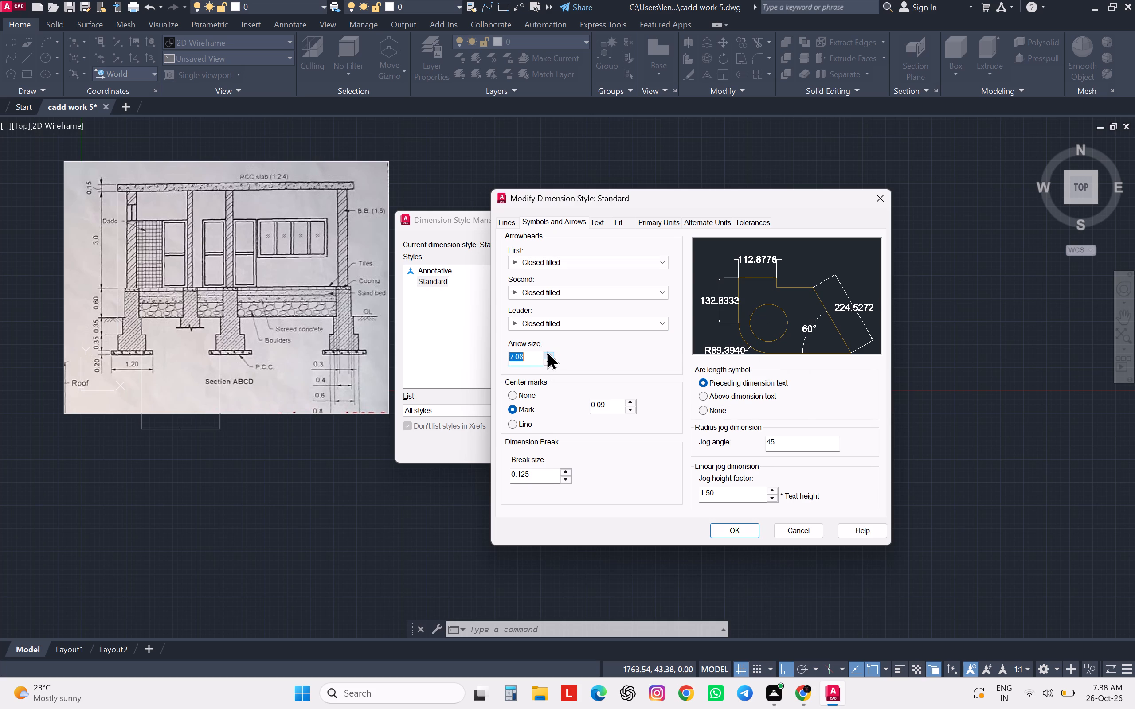
double_click(547, 351)
click(547, 351)
triple_click(547, 351)
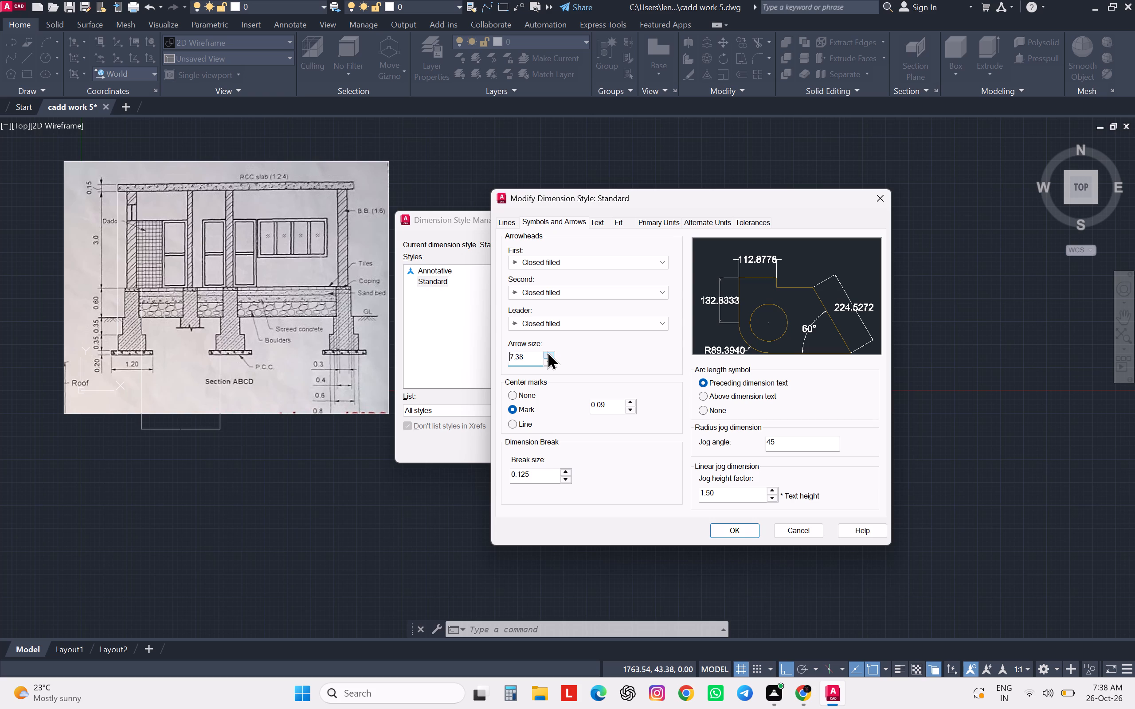
triple_click(547, 351)
triple_click(547, 351)
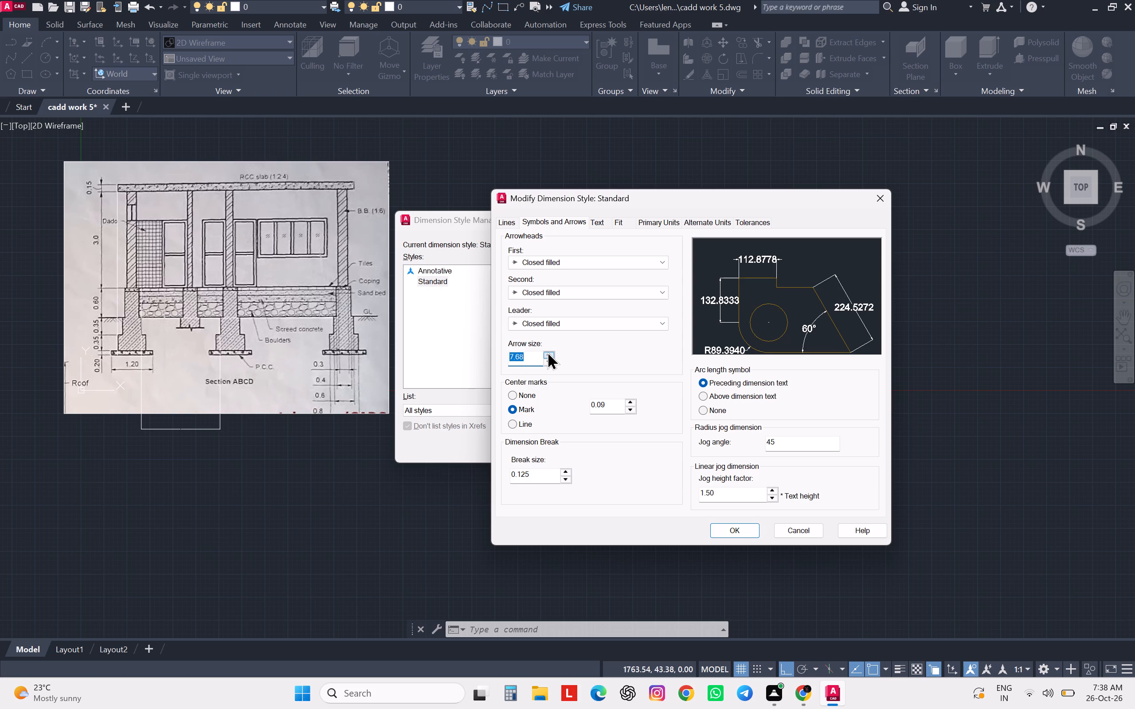
click(547, 351)
triple_click(547, 351)
triple_click(547, 351)
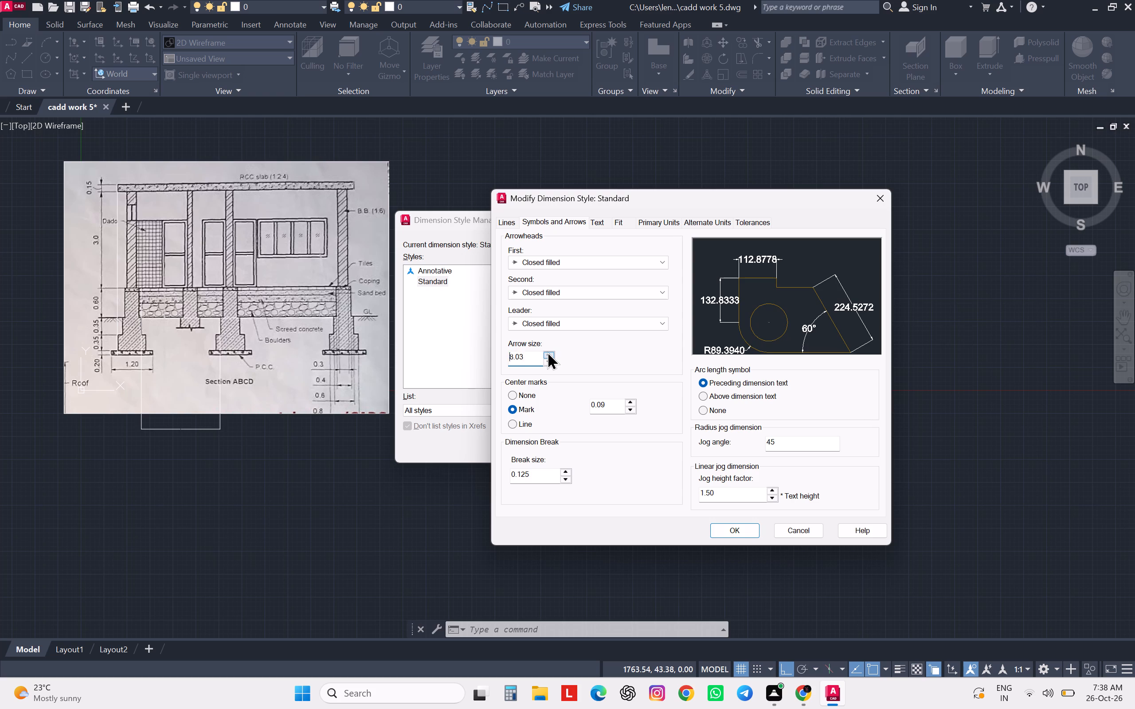
double_click(547, 351)
triple_click(547, 362)
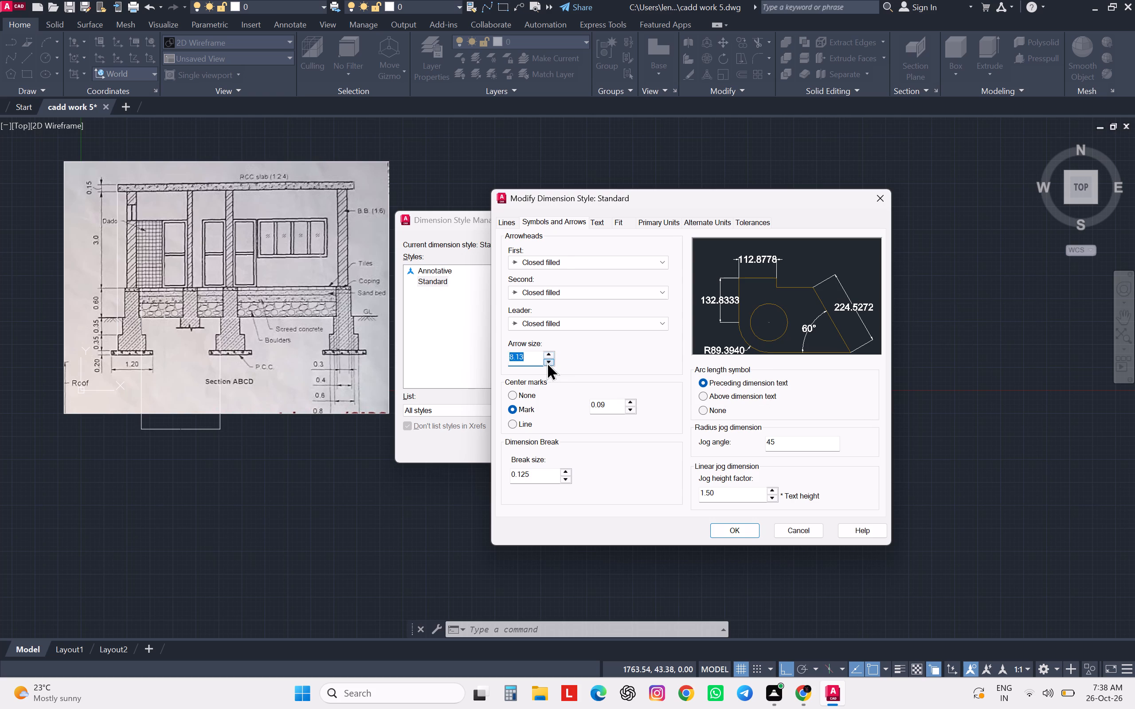
click(547, 362)
click(548, 350)
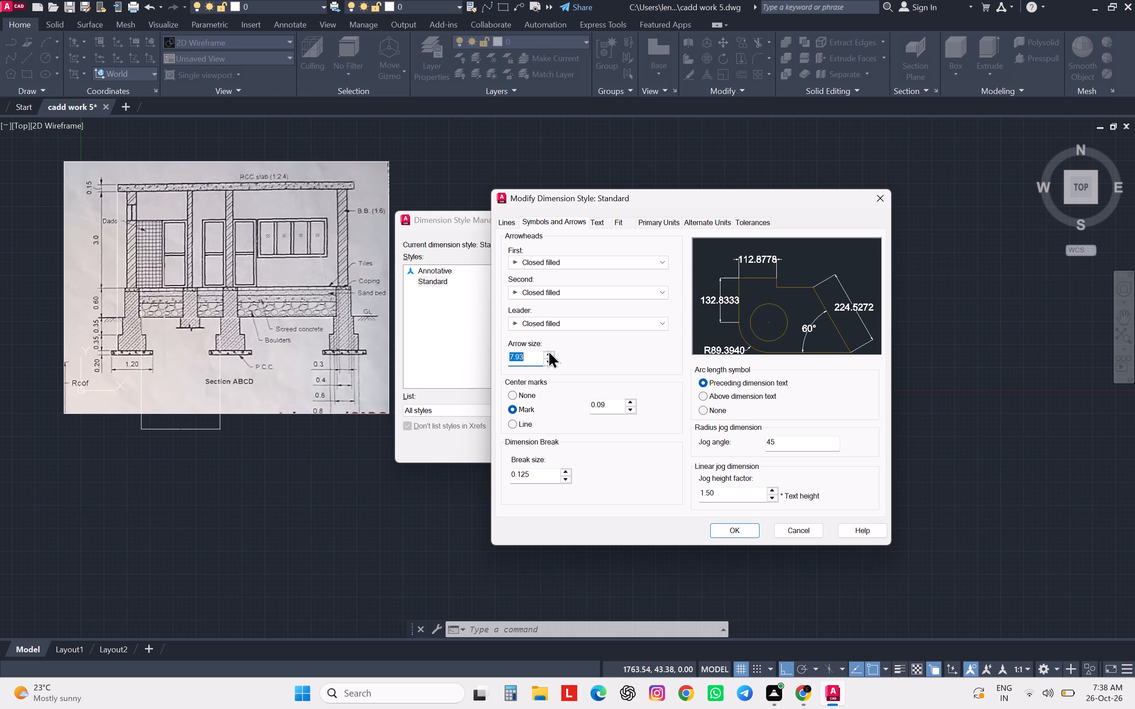
click(548, 351)
click(736, 526)
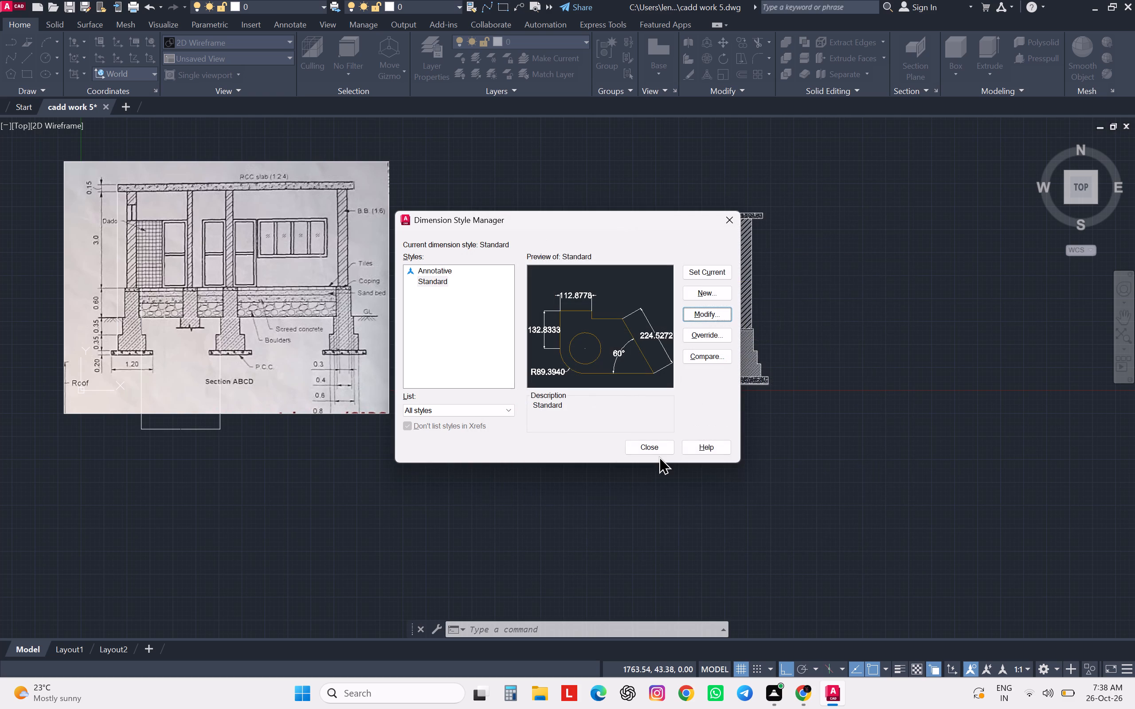
click(655, 449)
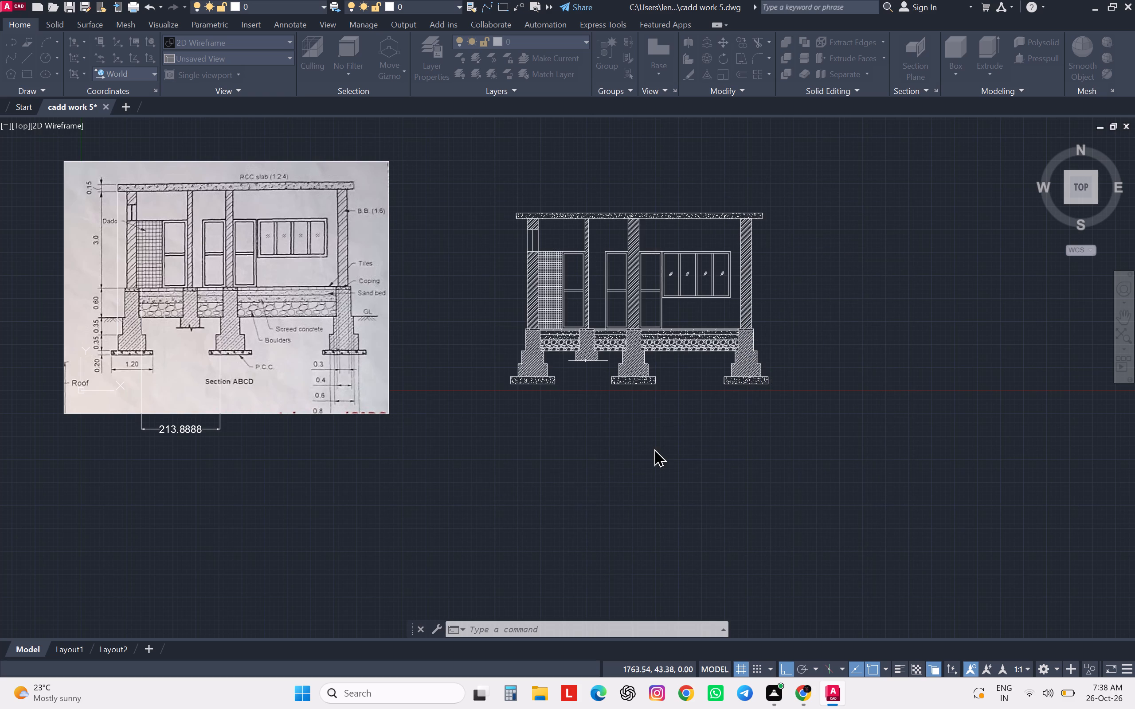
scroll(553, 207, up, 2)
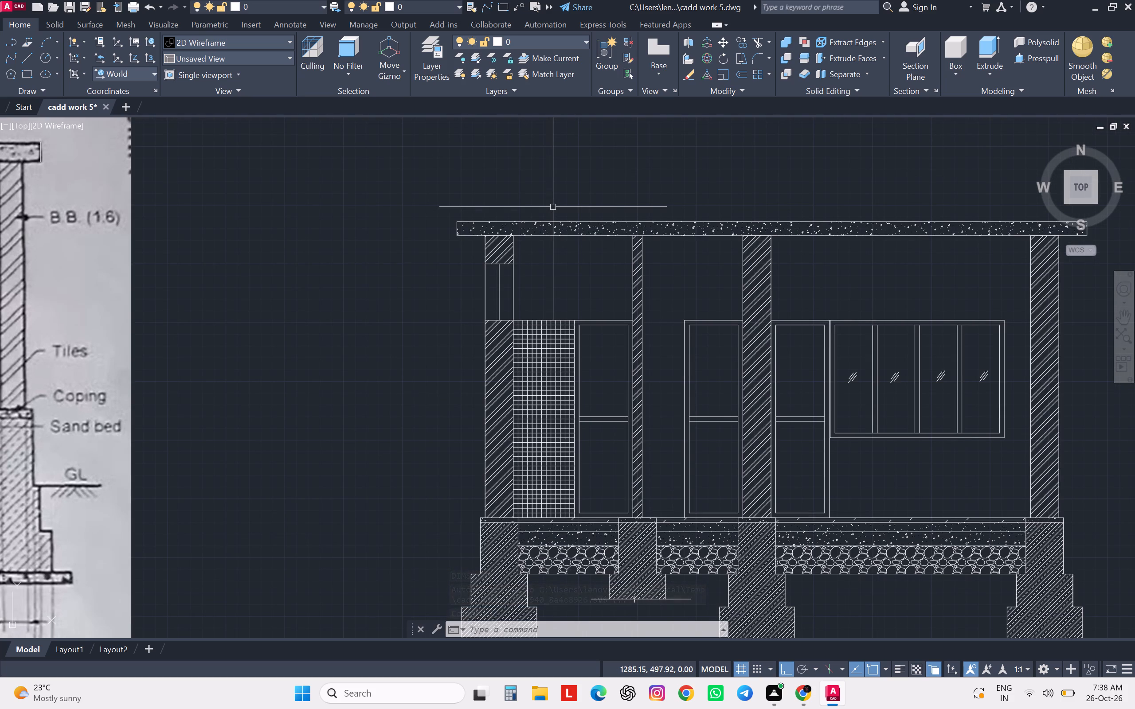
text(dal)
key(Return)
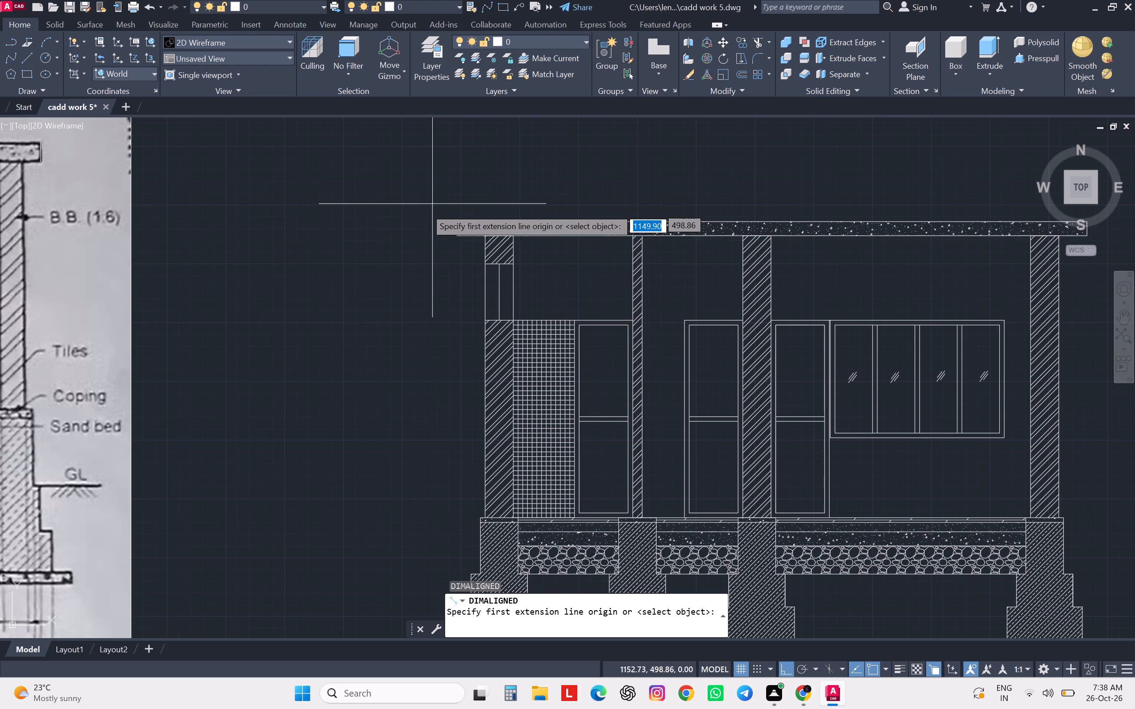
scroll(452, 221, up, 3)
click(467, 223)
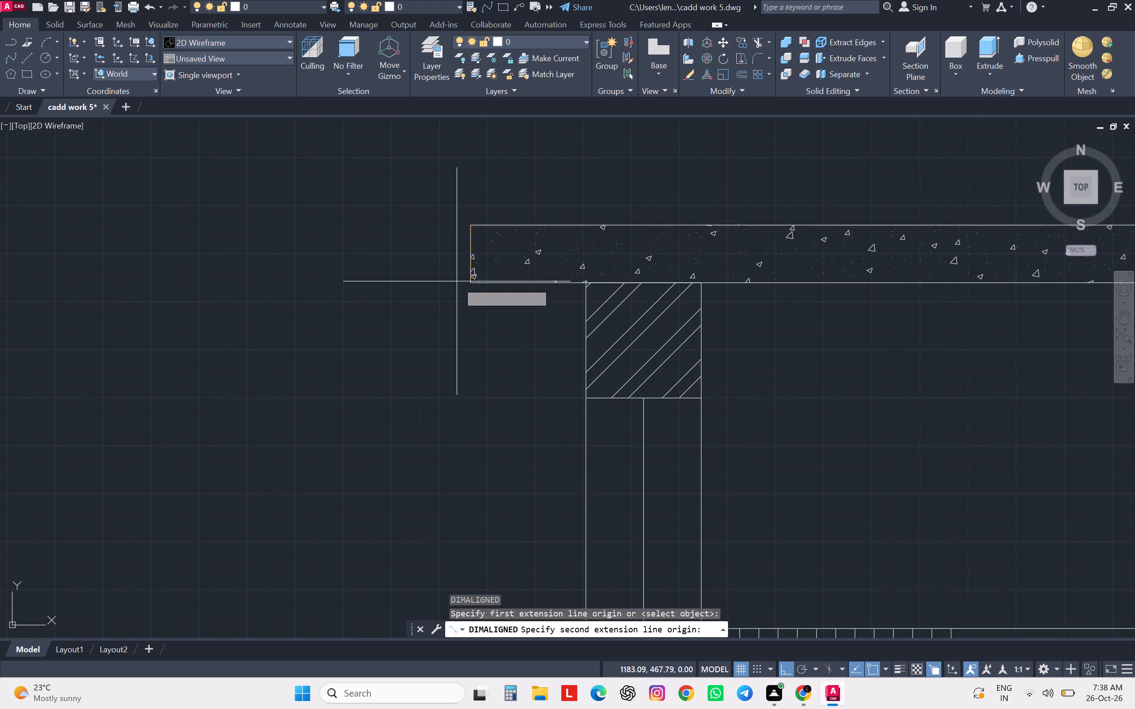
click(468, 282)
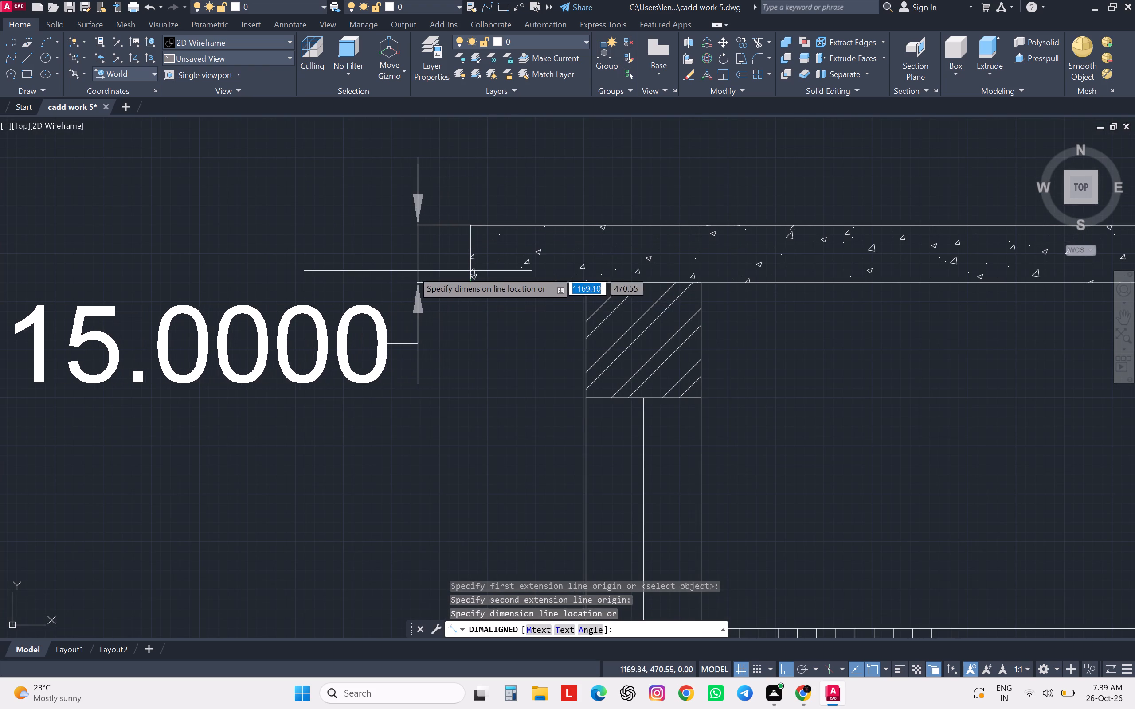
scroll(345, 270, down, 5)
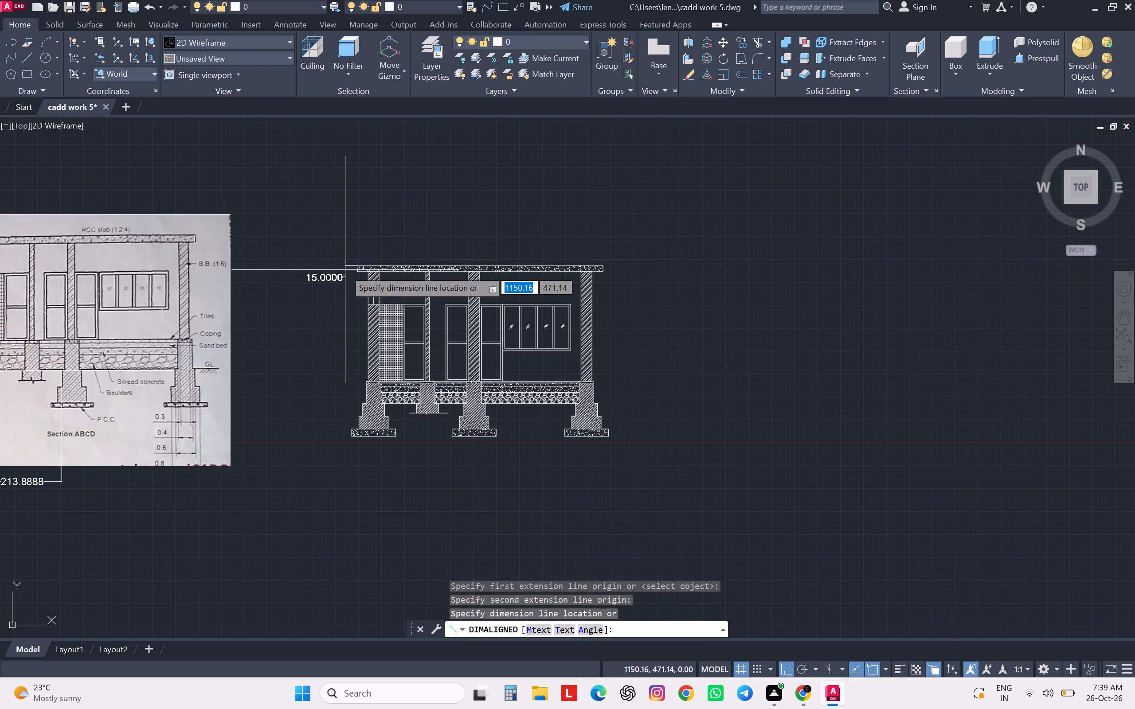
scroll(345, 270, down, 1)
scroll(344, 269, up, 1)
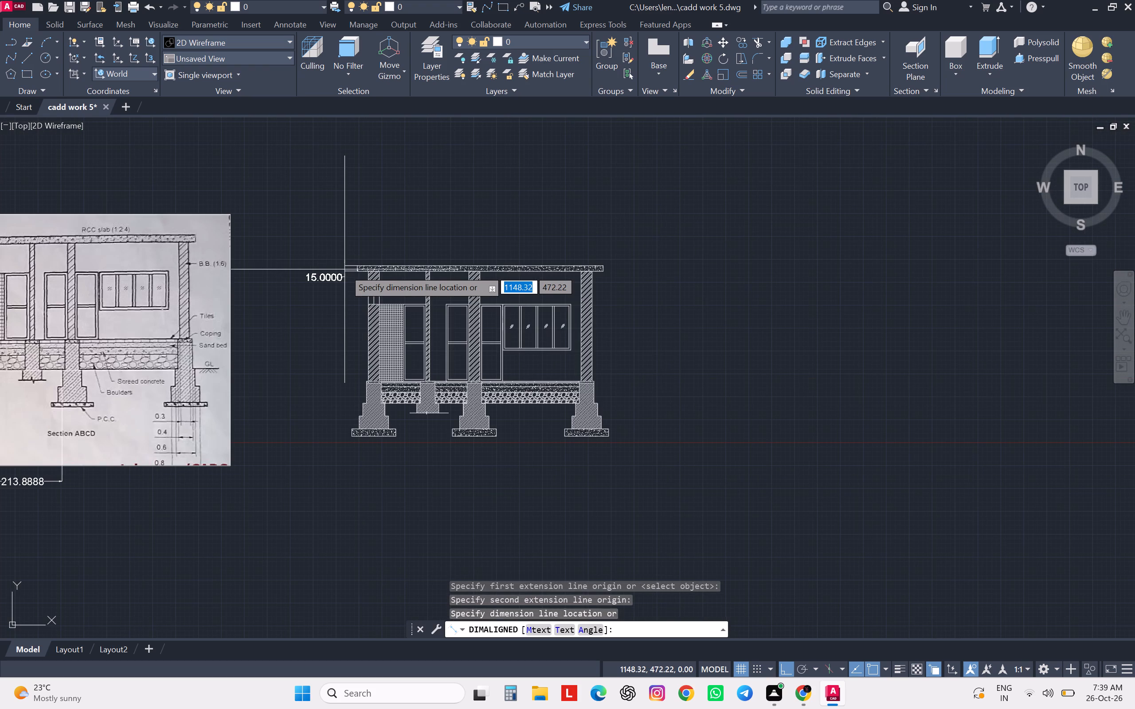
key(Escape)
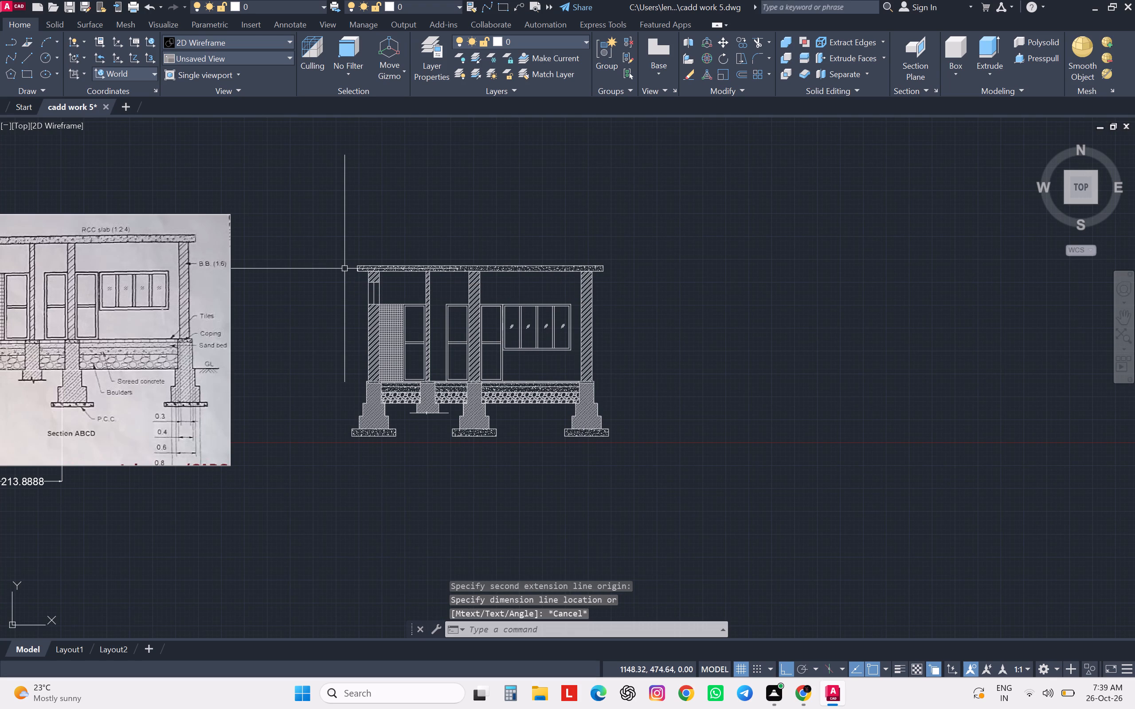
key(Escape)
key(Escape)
Check the drawing units' length type, precision and insertion scale, and accept the settings.
text(un)
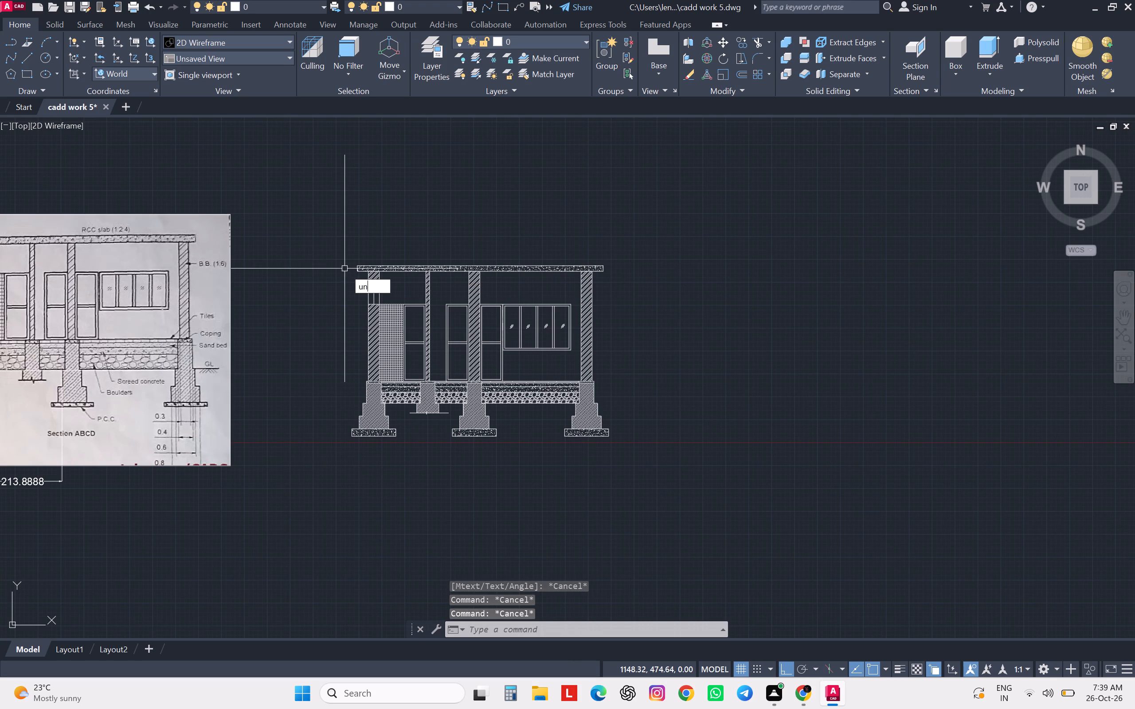
key(Return)
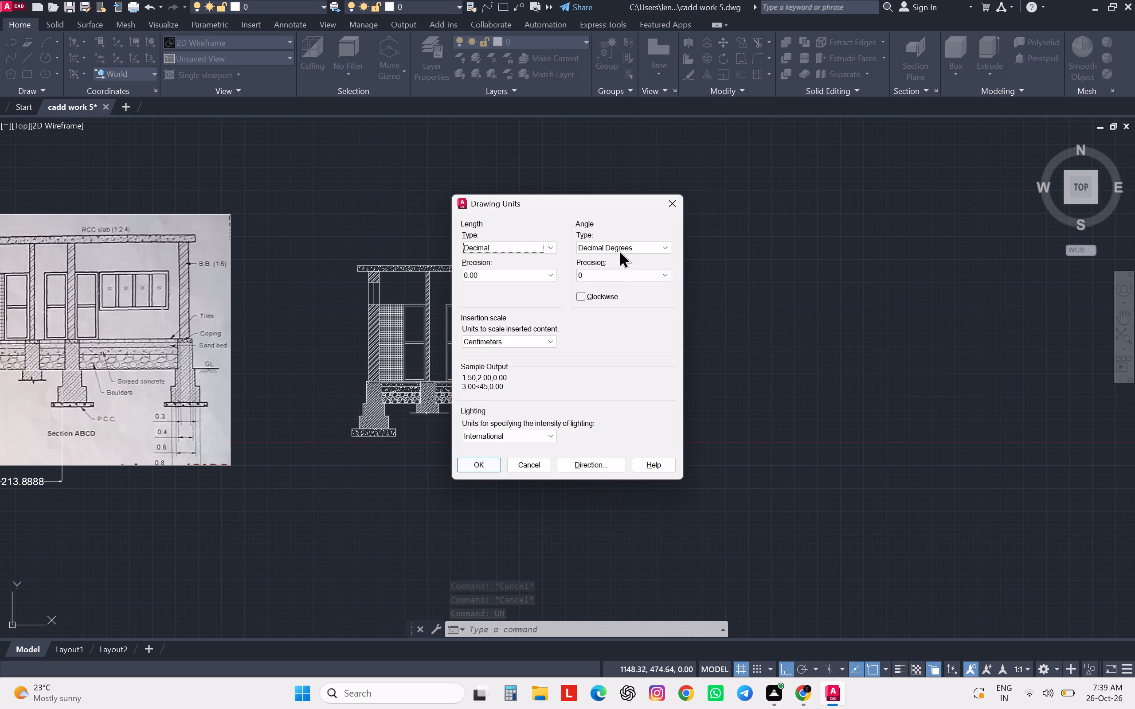
click(490, 458)
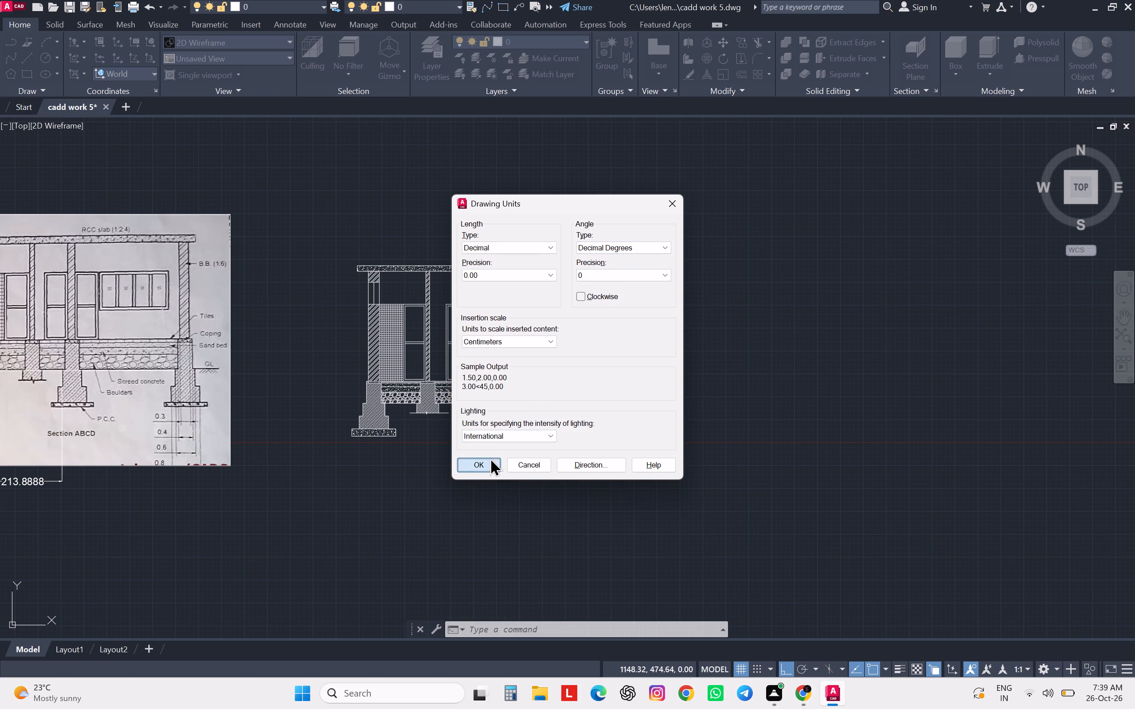
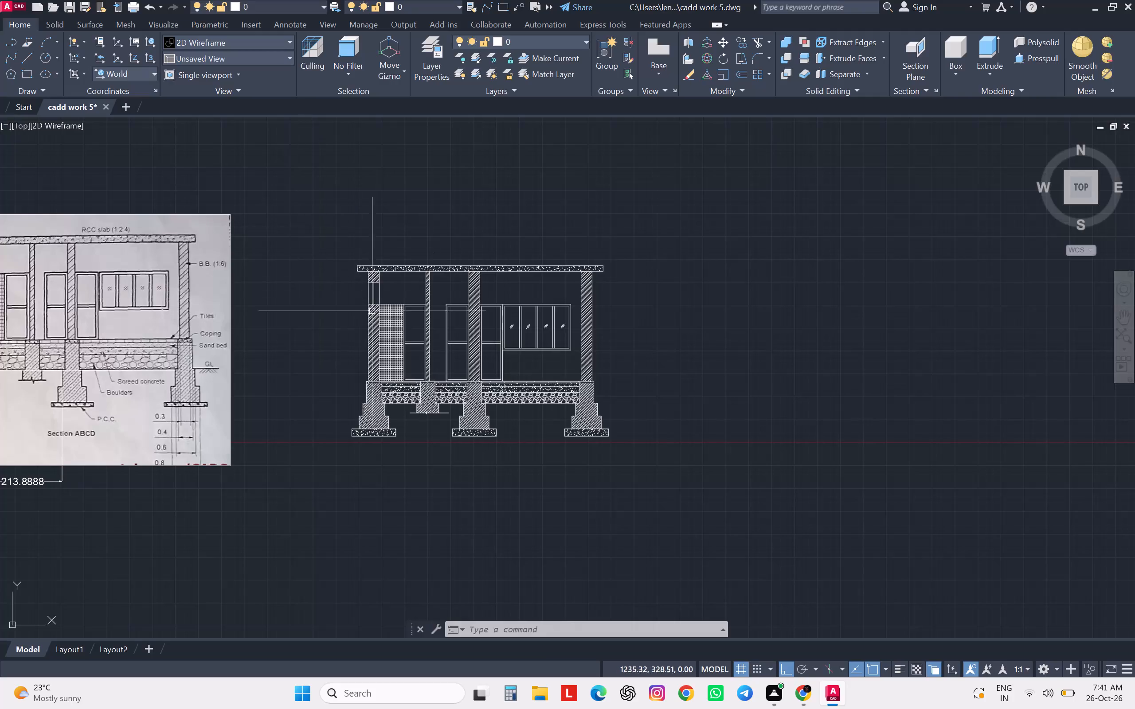
Add an aligned dimension to the roof slab's left end line, placing it just outside the slab.
scroll(395, 293, up, 2)
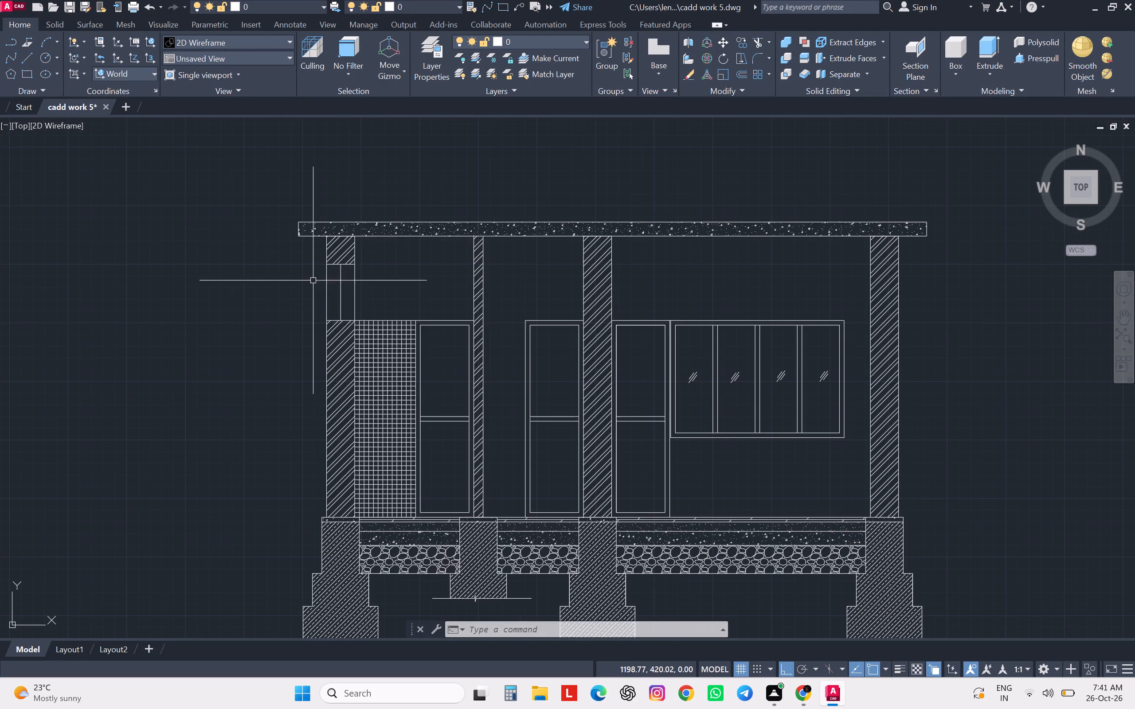
scroll(299, 232, up, 3)
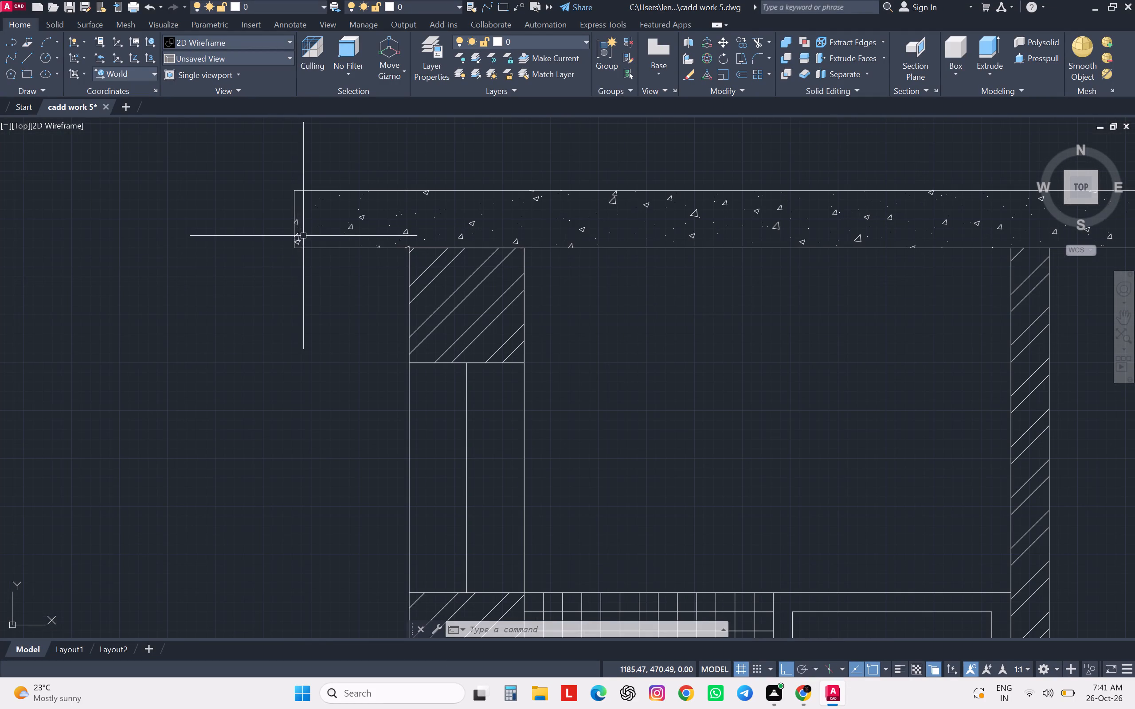
text(da)
key(l)
key(Return)
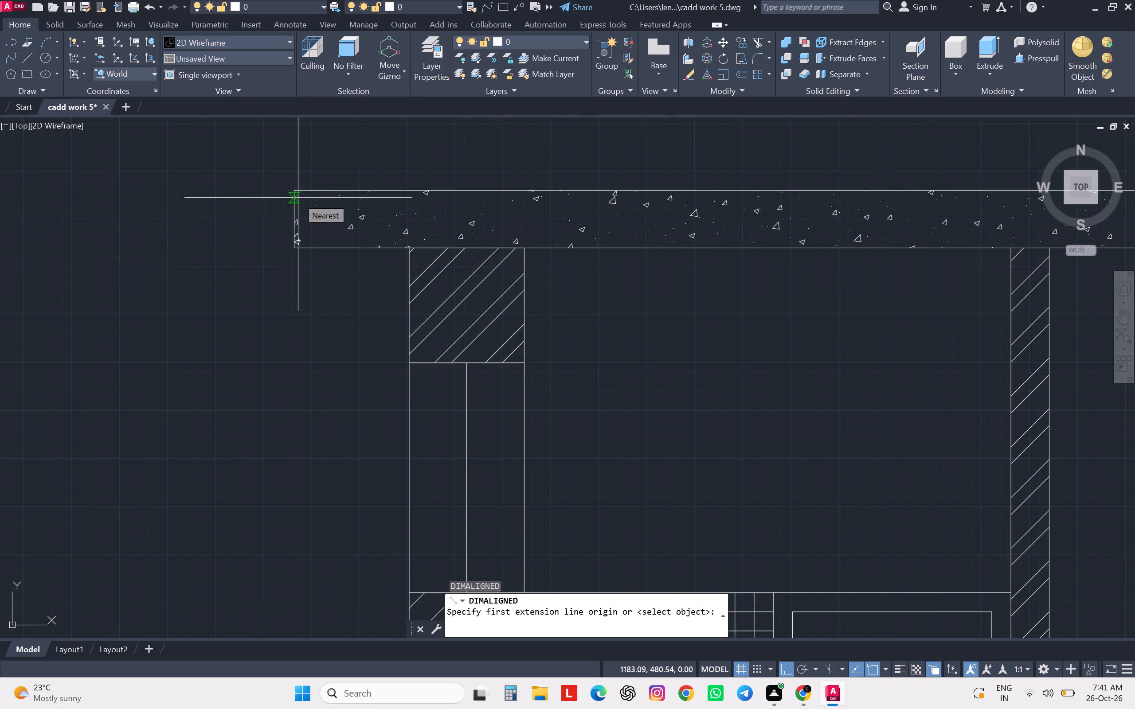
key(Return)
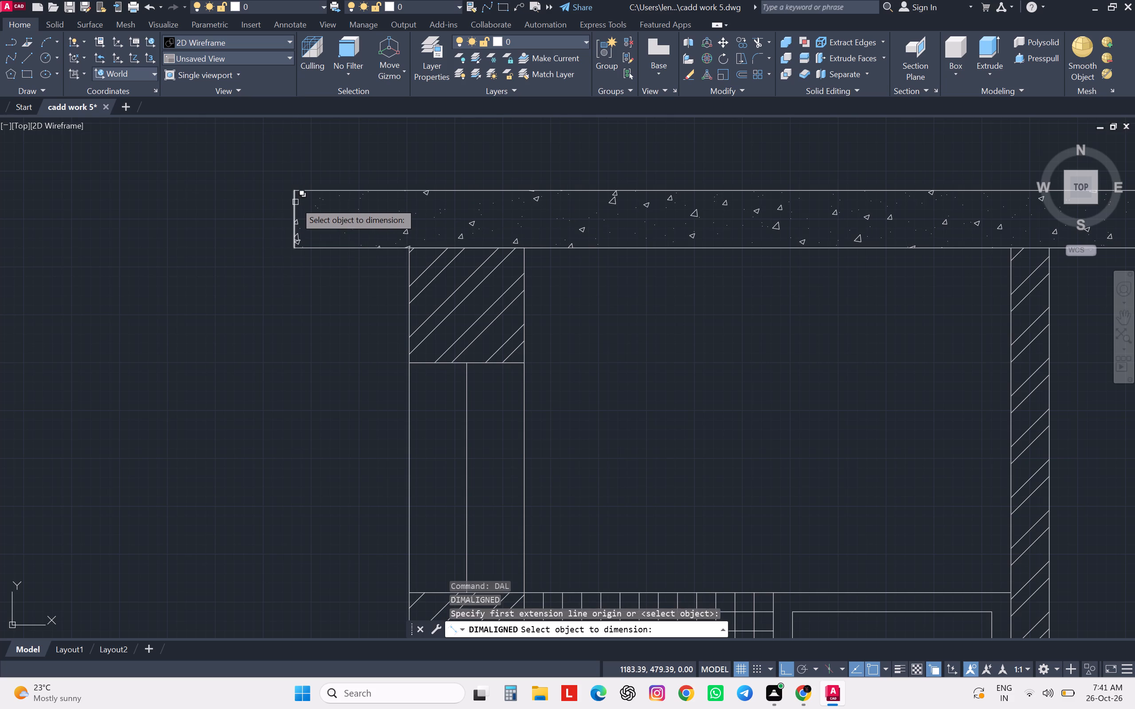
click(295, 202)
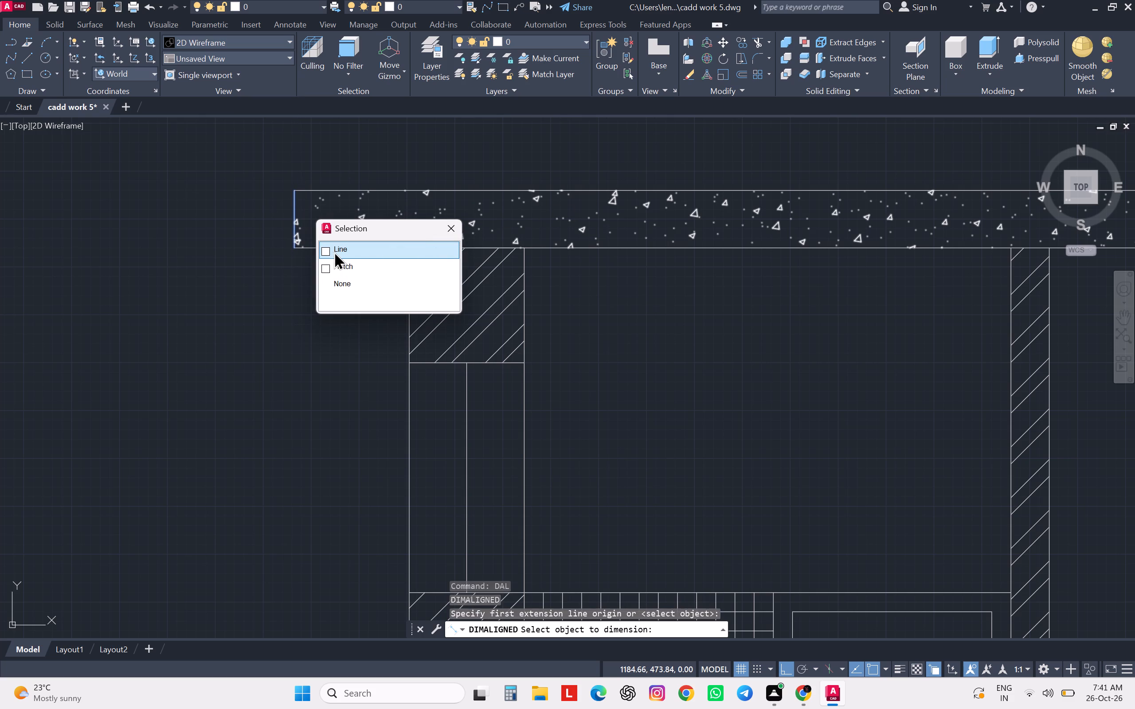
click(326, 249)
scroll(264, 232, down, 3)
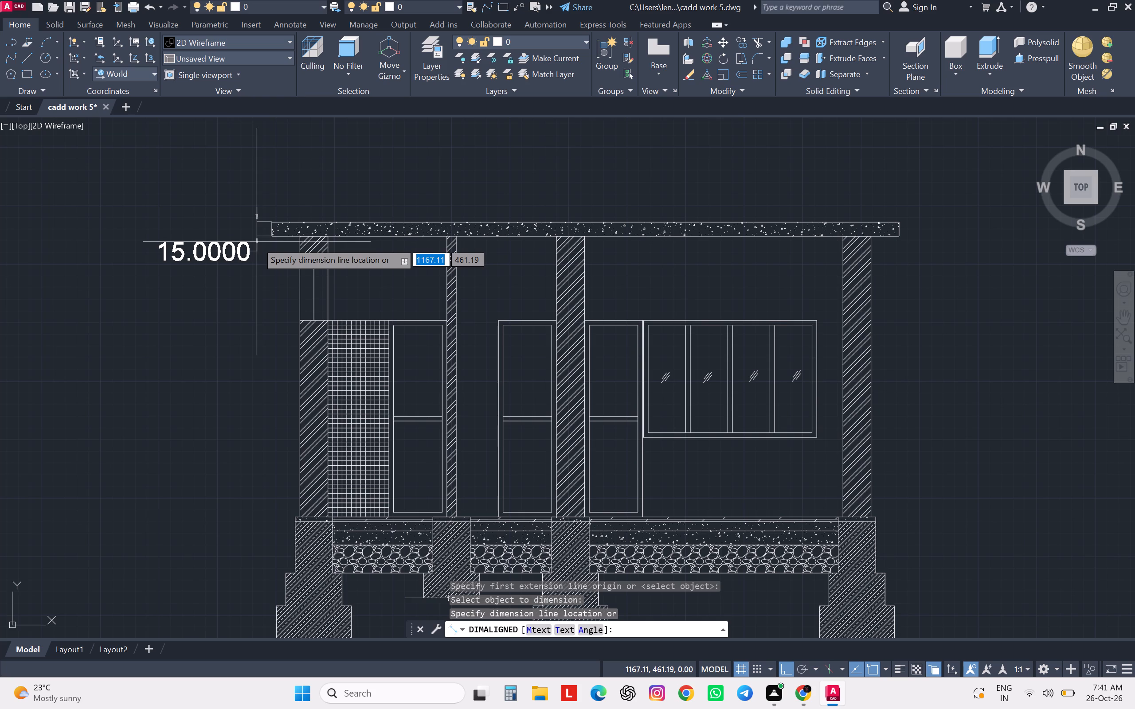
click(257, 242)
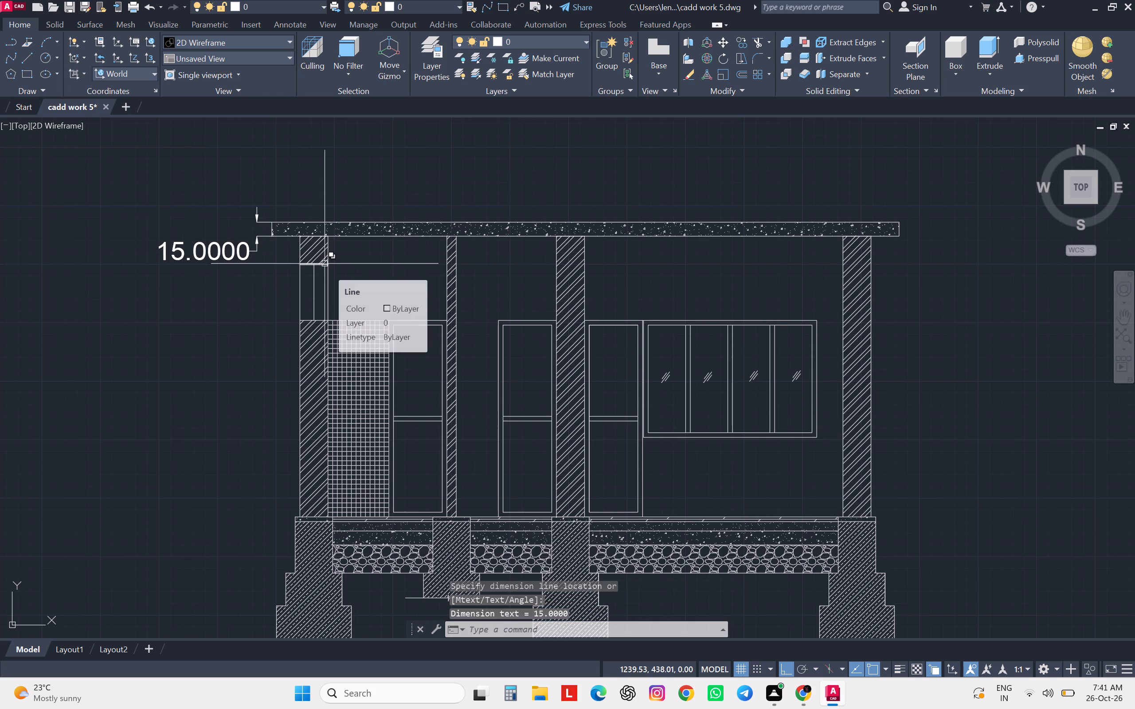
Modify the Standard dimension style to display alternate units with precision 0, and set the style current.
key(d)
key(Return)
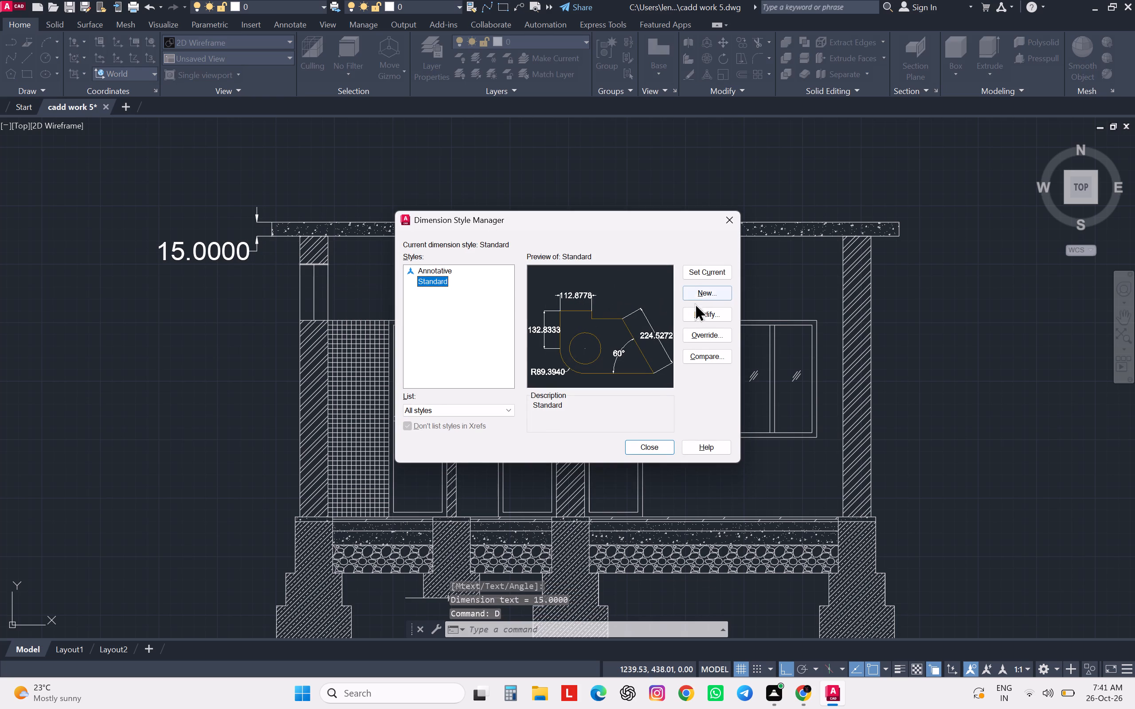
click(701, 316)
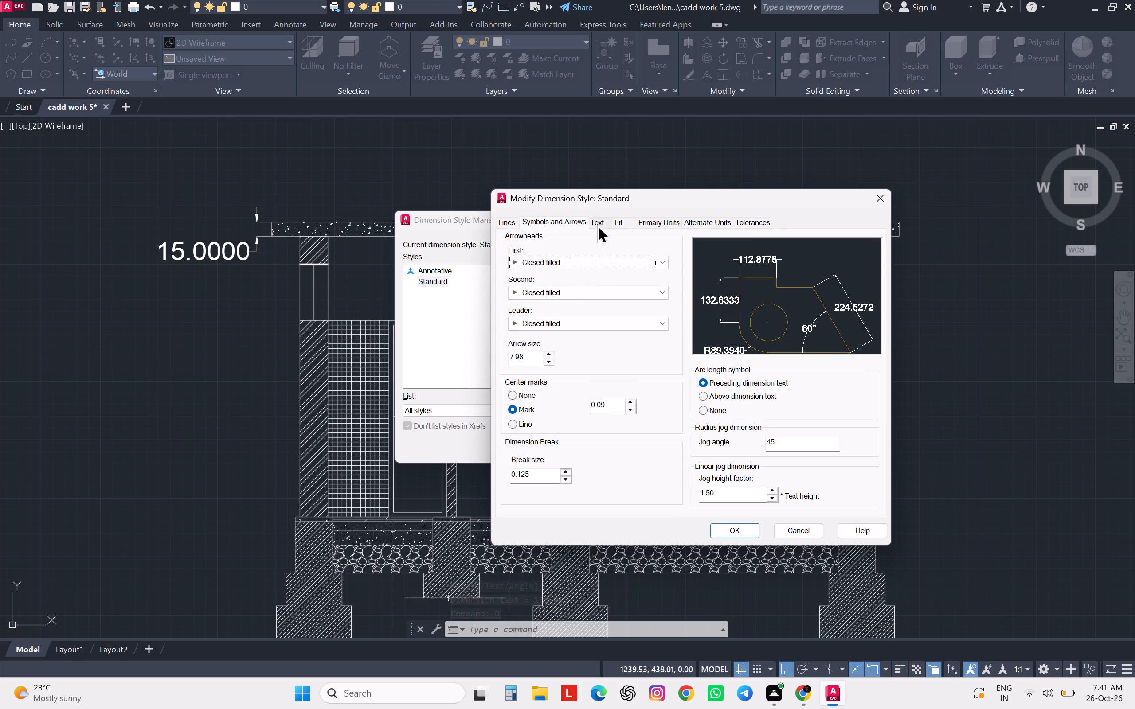
click(701, 221)
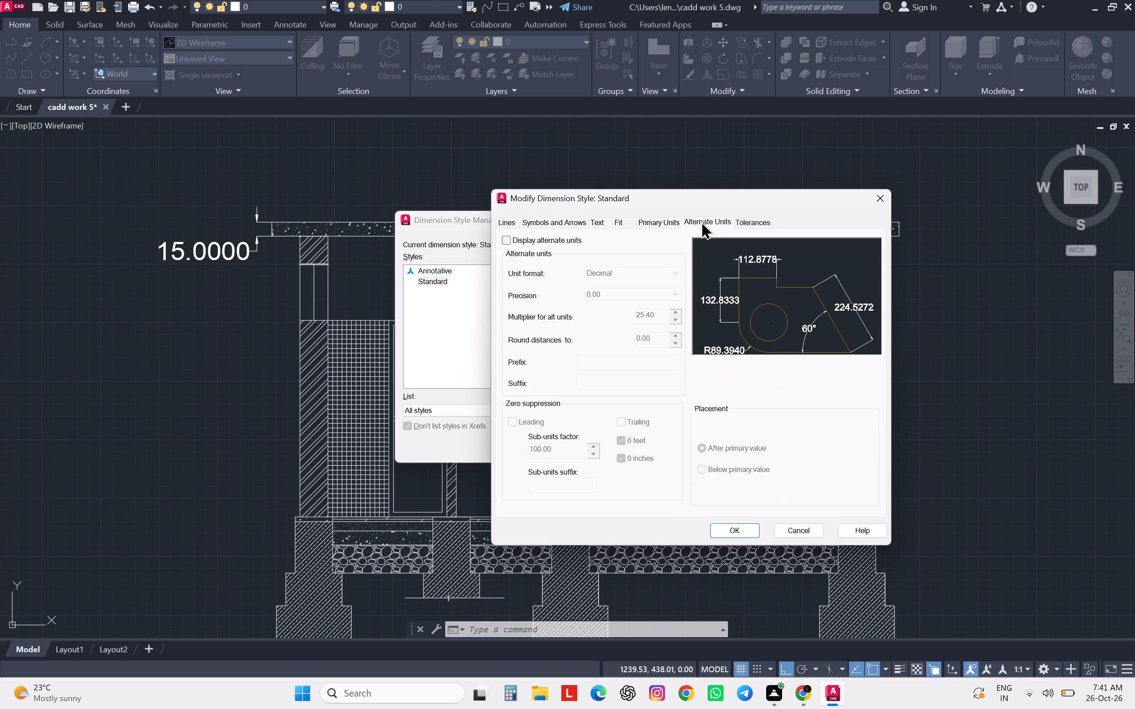
click(621, 298)
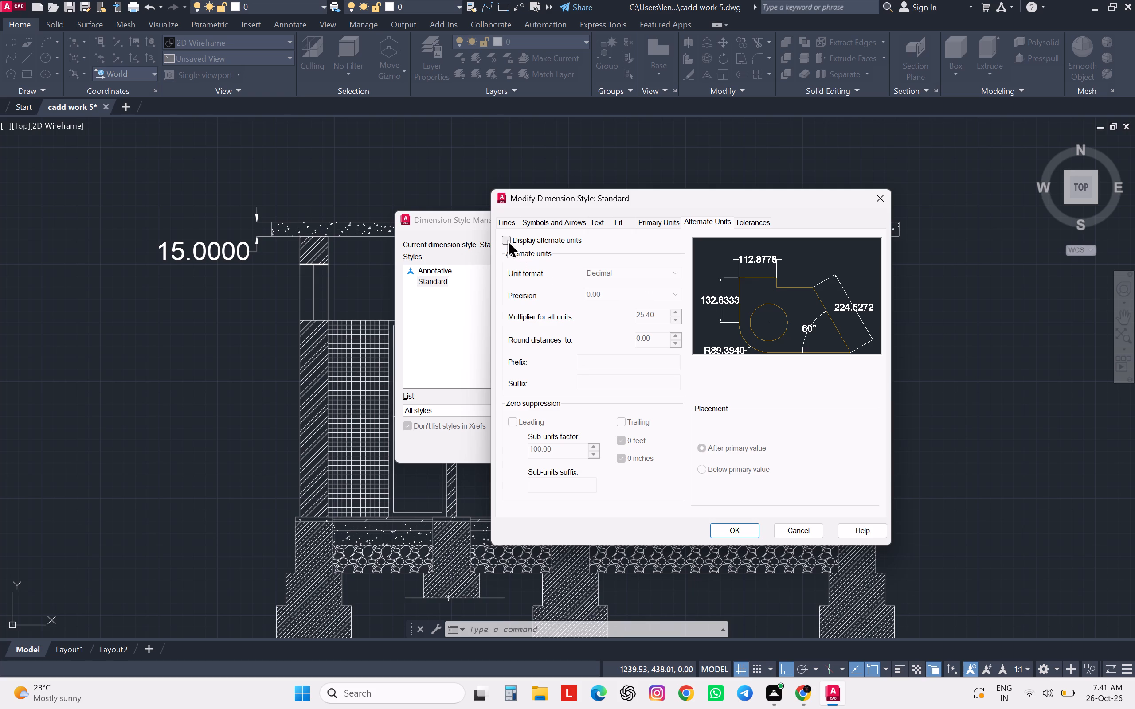
click(507, 240)
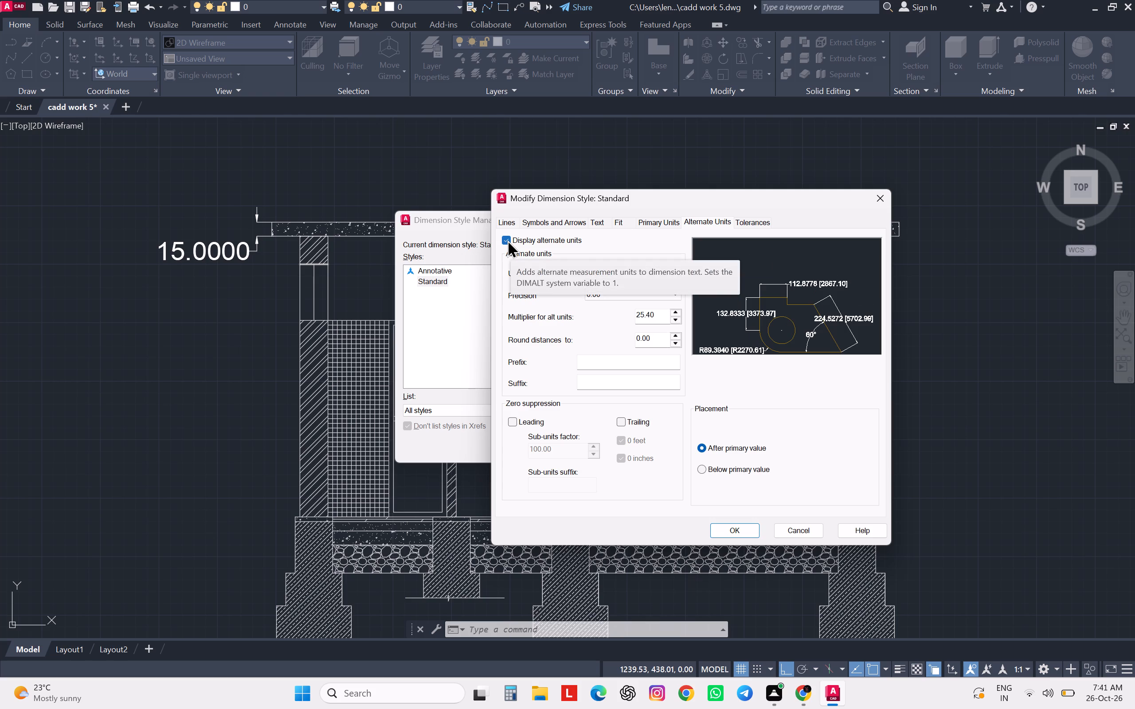
click(673, 292)
click(605, 306)
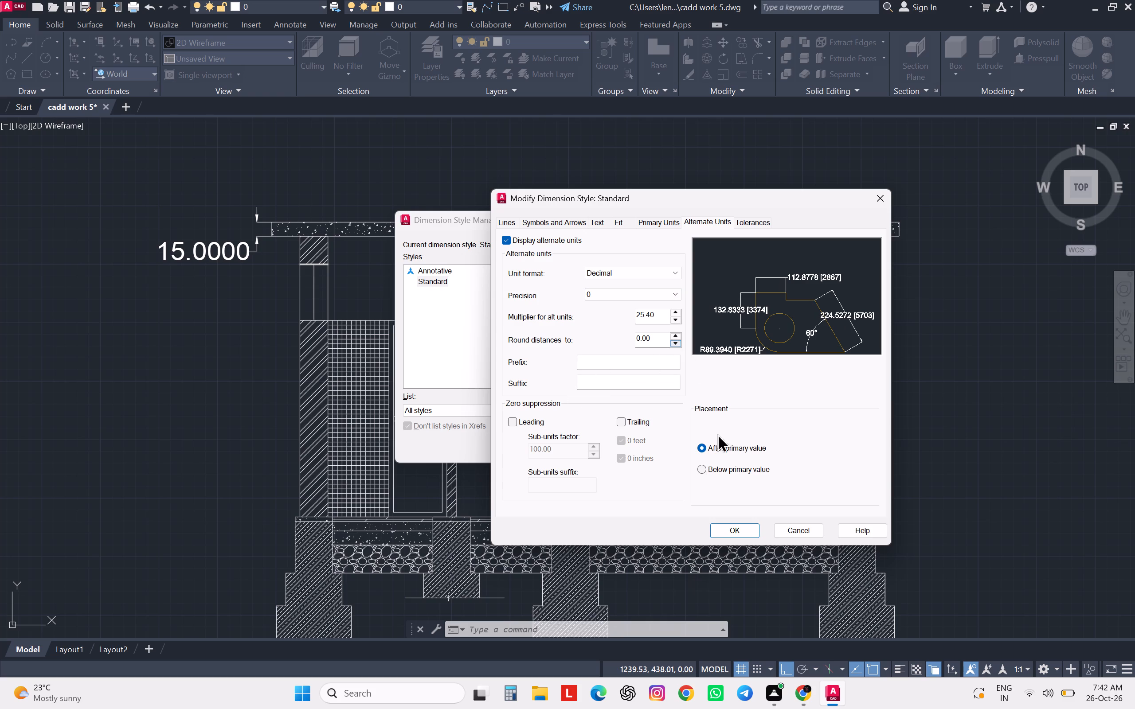
click(732, 531)
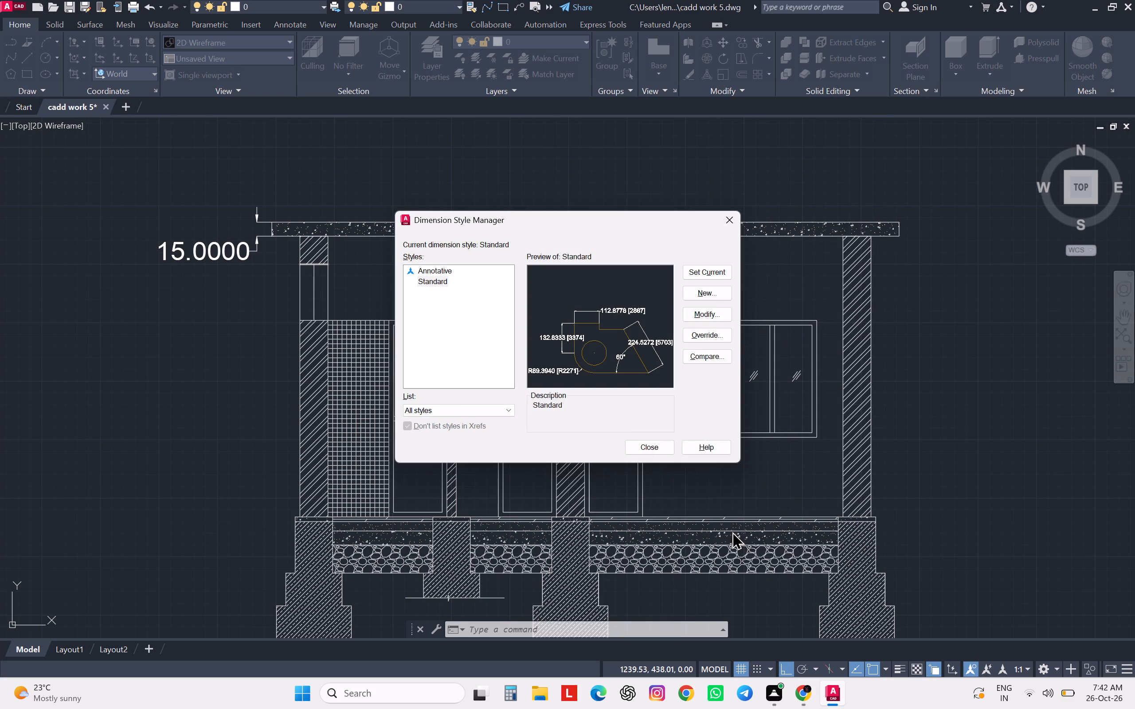
click(708, 271)
click(653, 448)
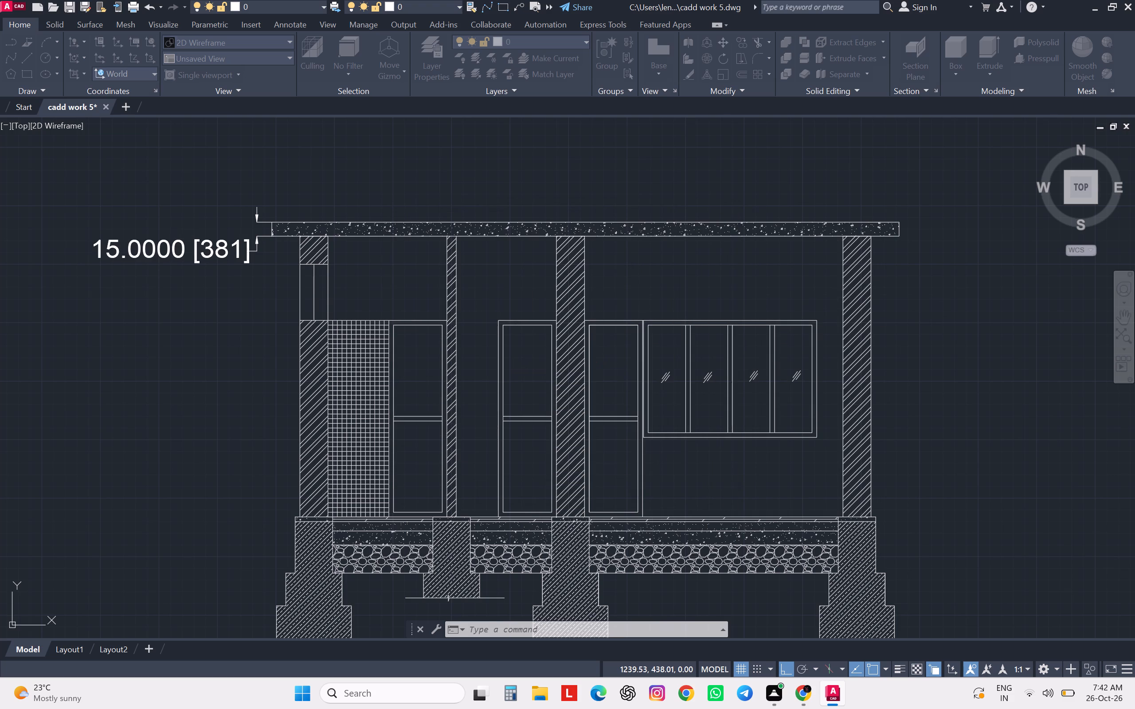
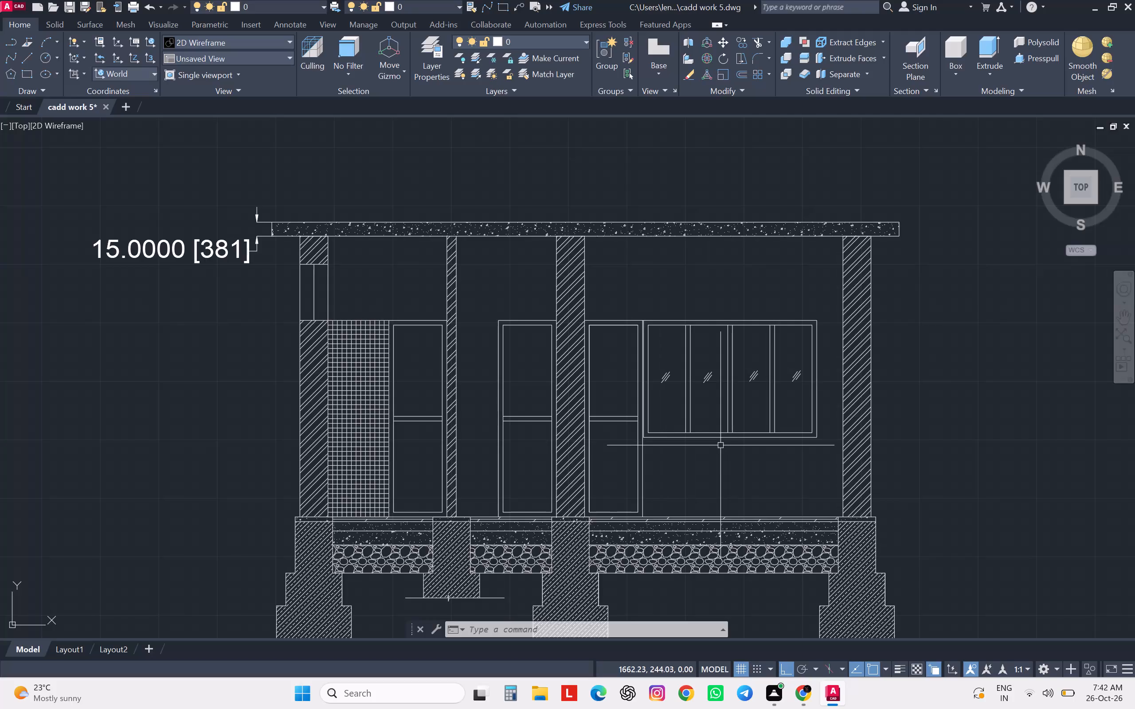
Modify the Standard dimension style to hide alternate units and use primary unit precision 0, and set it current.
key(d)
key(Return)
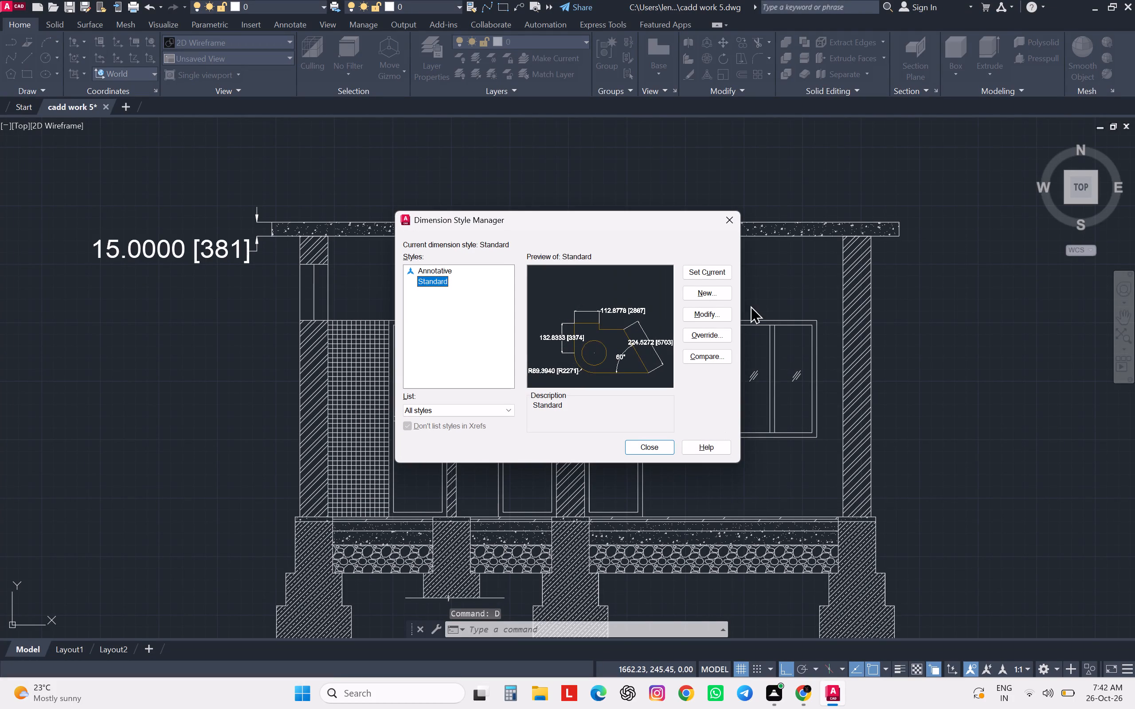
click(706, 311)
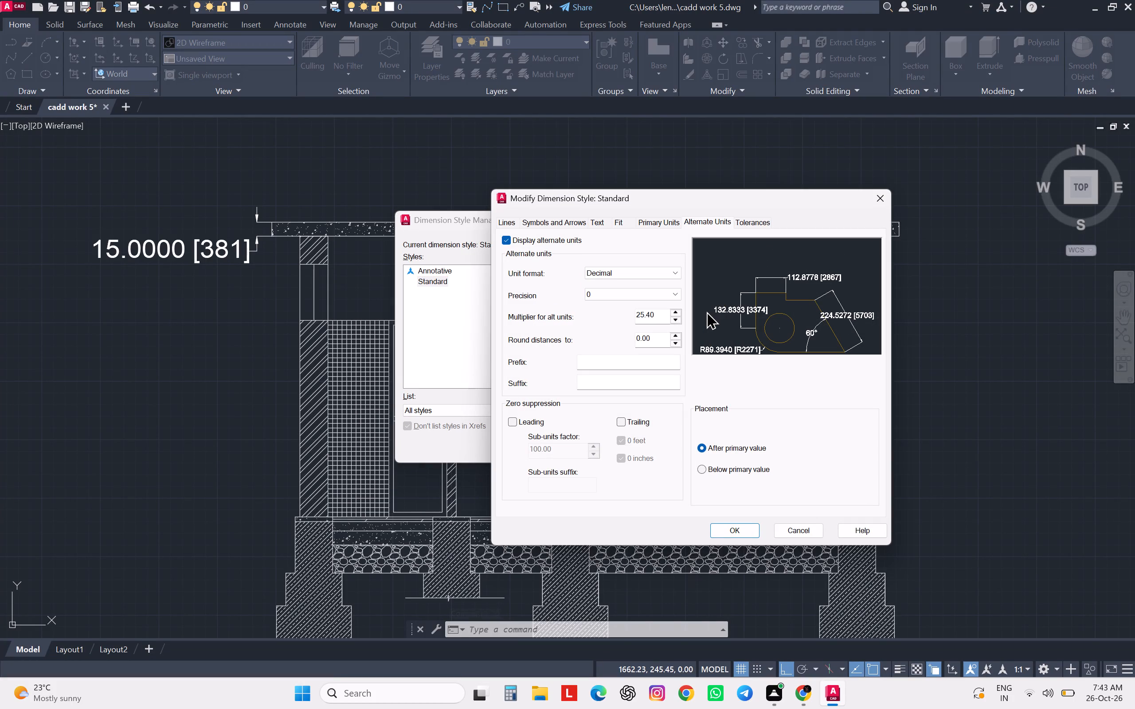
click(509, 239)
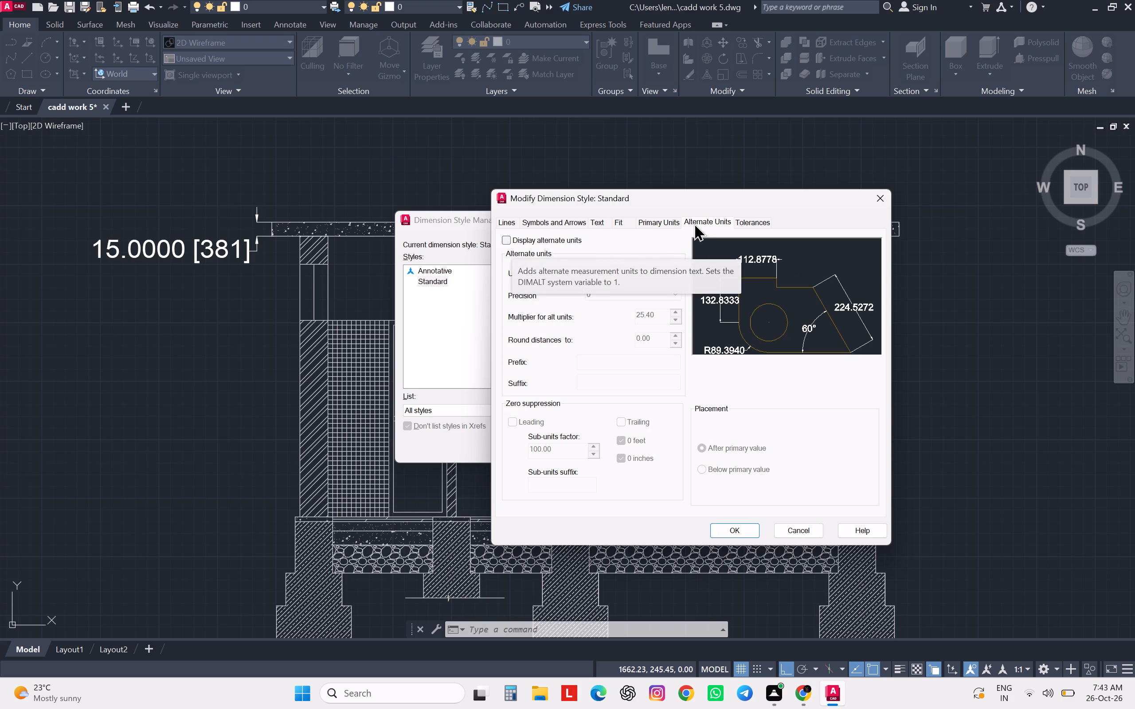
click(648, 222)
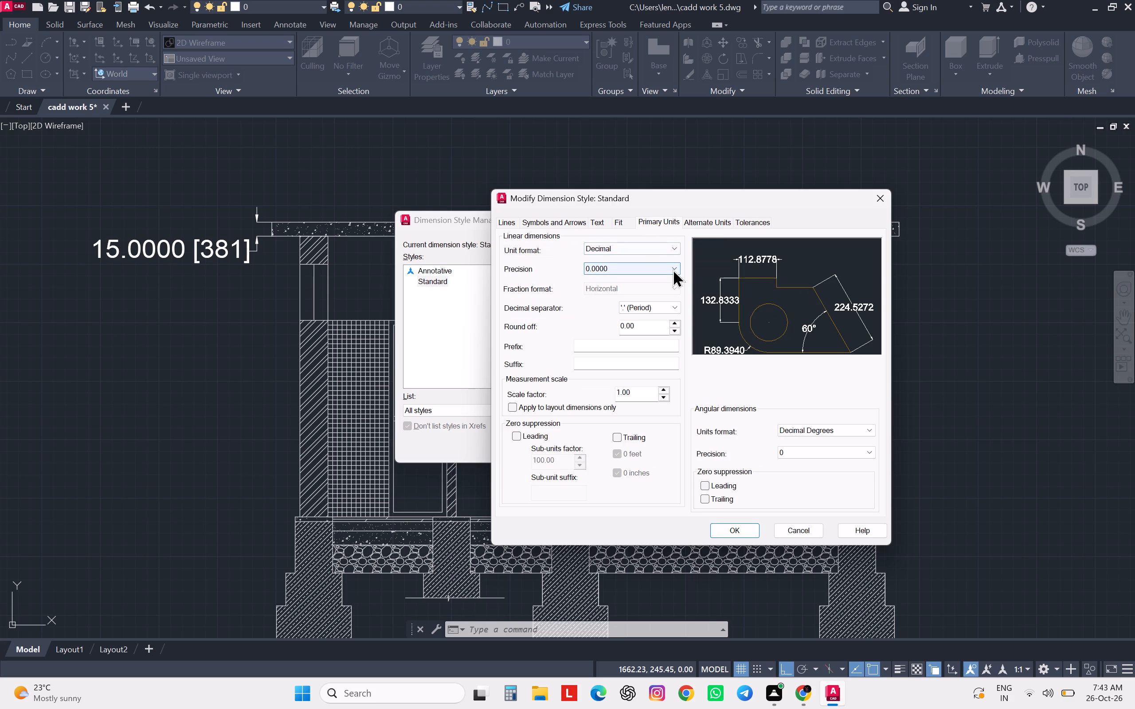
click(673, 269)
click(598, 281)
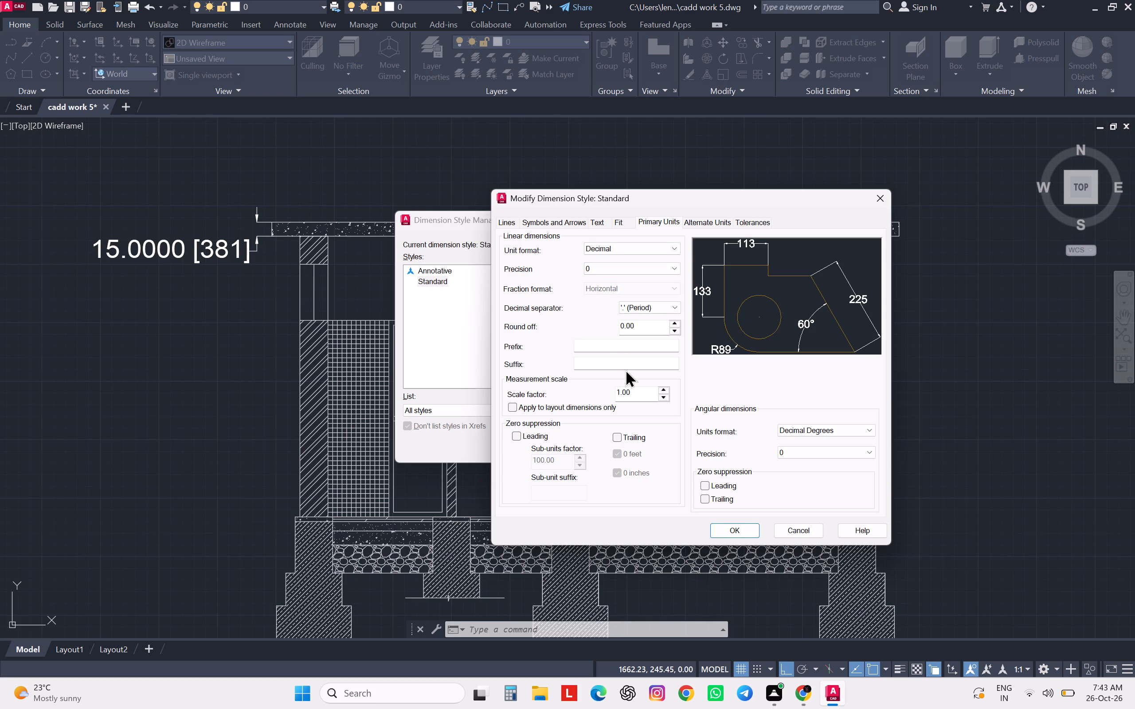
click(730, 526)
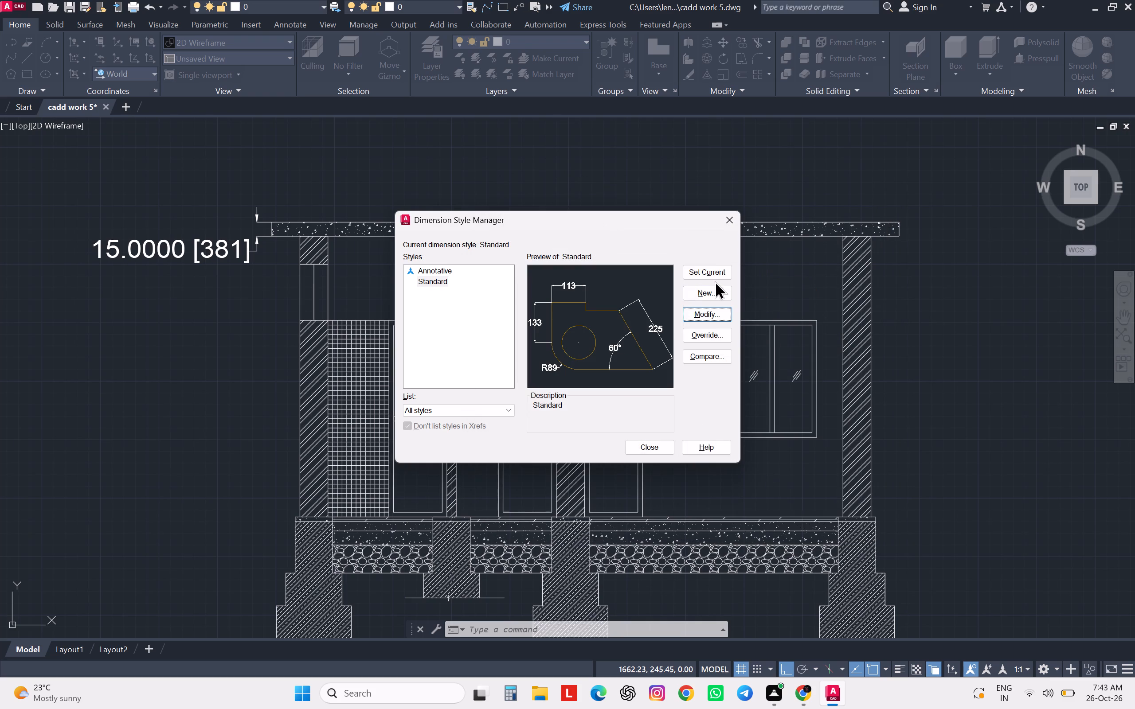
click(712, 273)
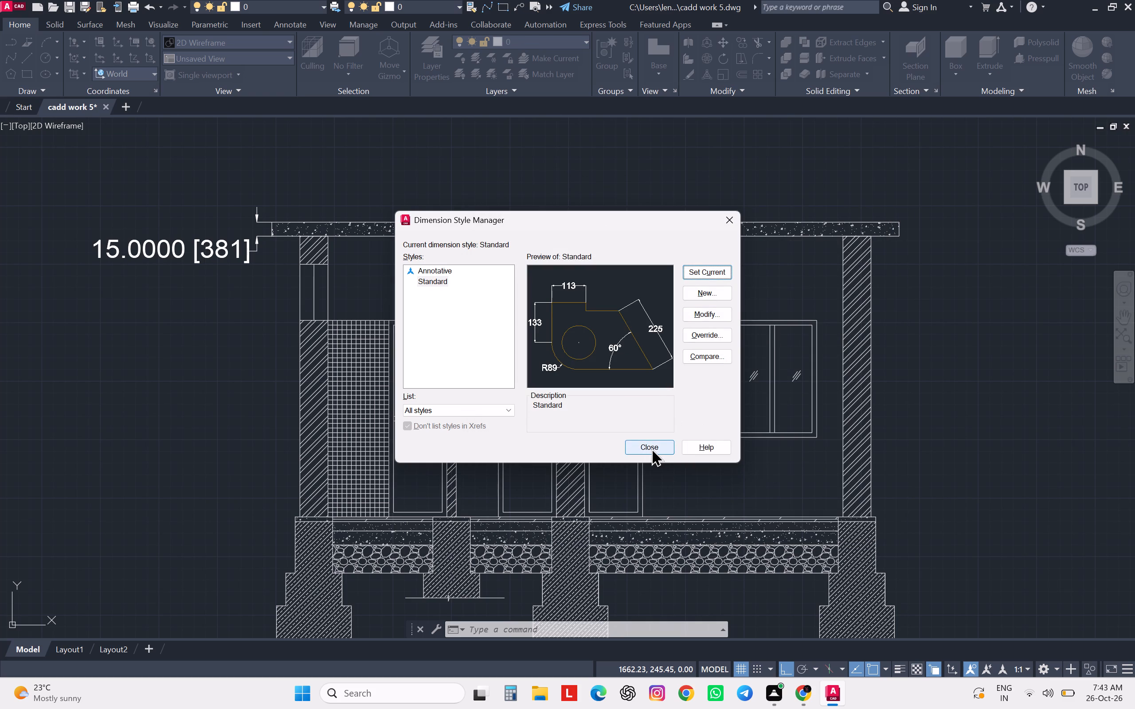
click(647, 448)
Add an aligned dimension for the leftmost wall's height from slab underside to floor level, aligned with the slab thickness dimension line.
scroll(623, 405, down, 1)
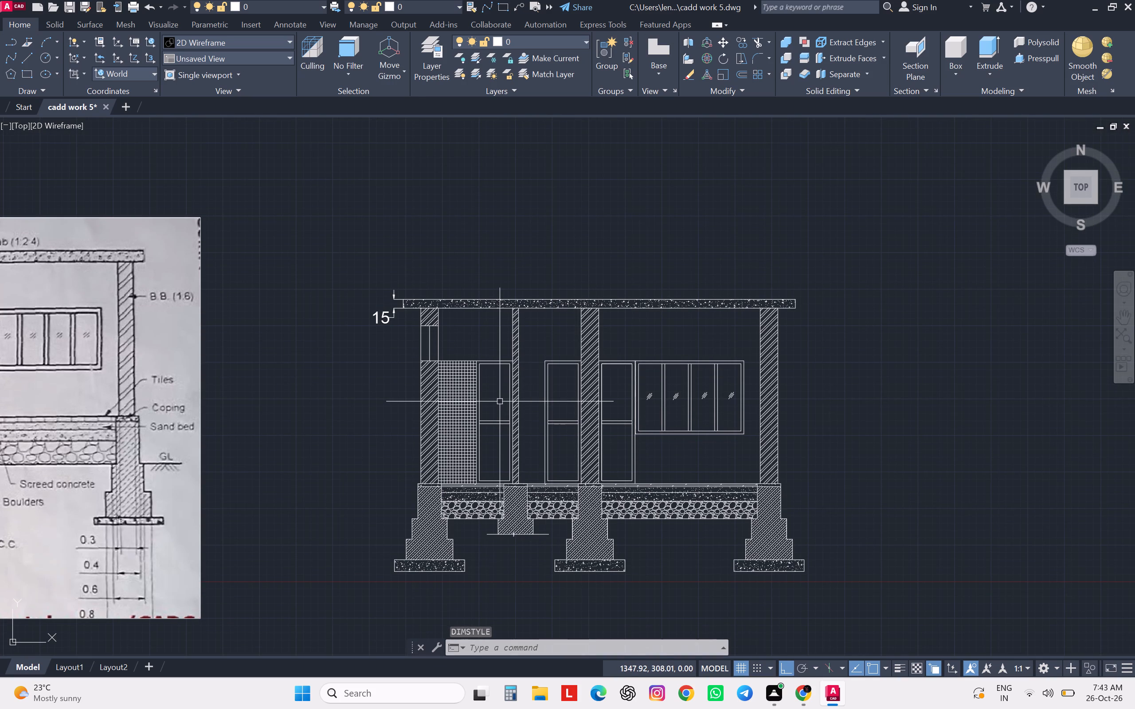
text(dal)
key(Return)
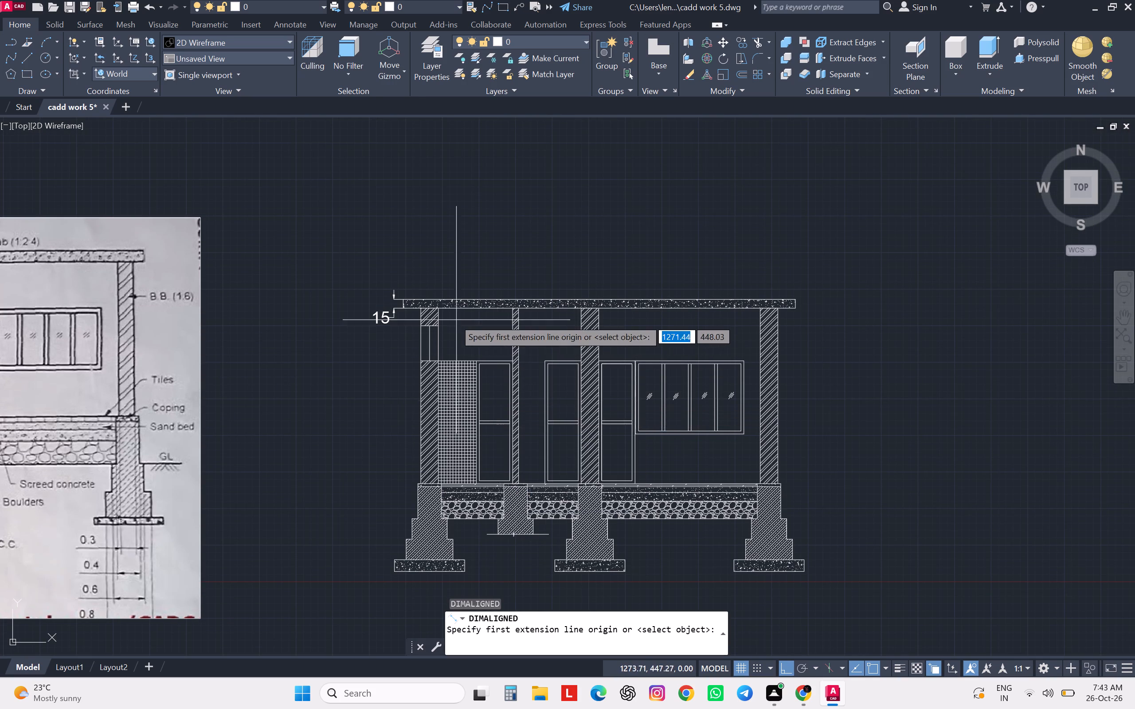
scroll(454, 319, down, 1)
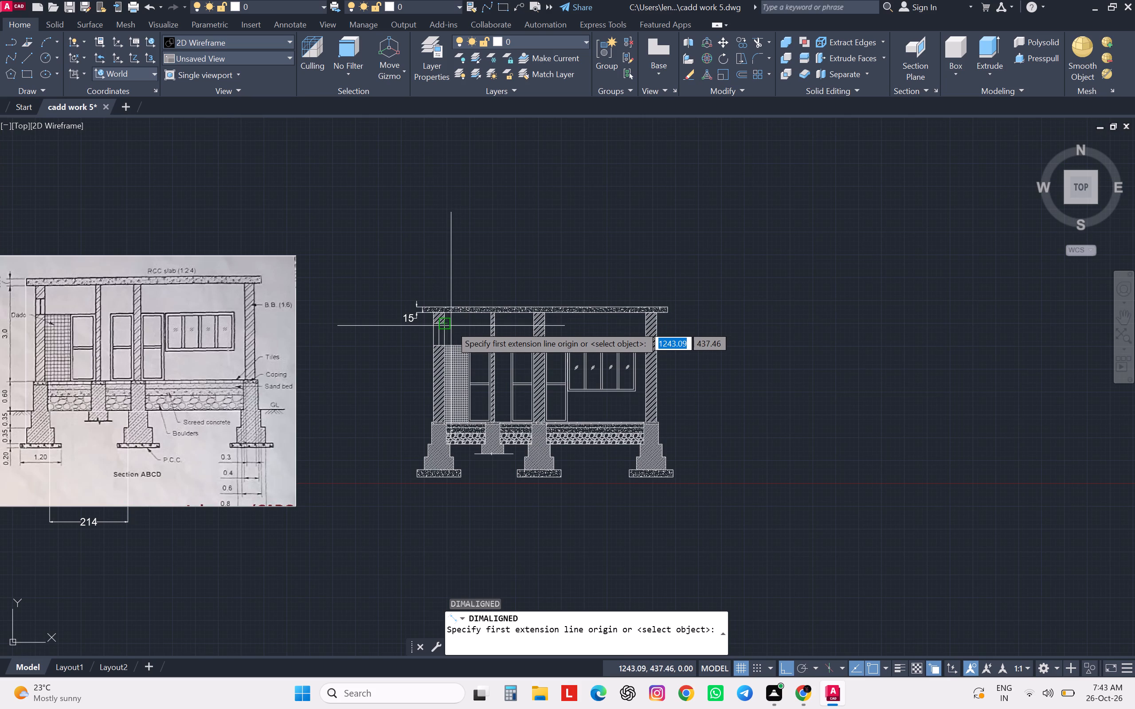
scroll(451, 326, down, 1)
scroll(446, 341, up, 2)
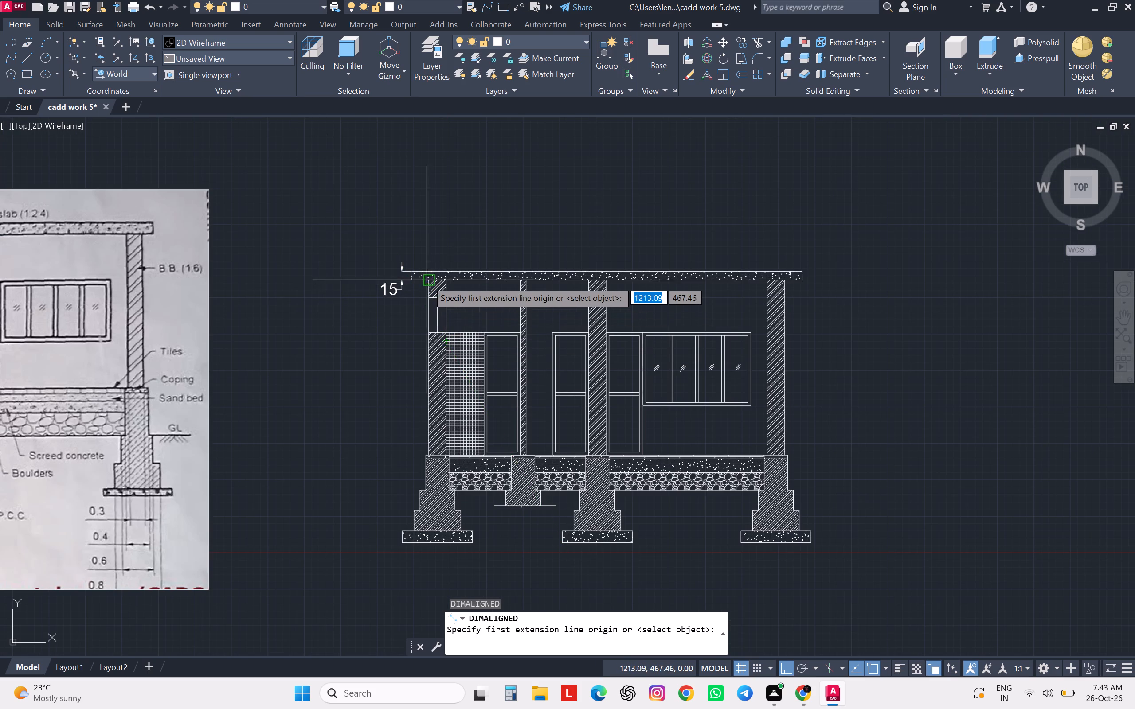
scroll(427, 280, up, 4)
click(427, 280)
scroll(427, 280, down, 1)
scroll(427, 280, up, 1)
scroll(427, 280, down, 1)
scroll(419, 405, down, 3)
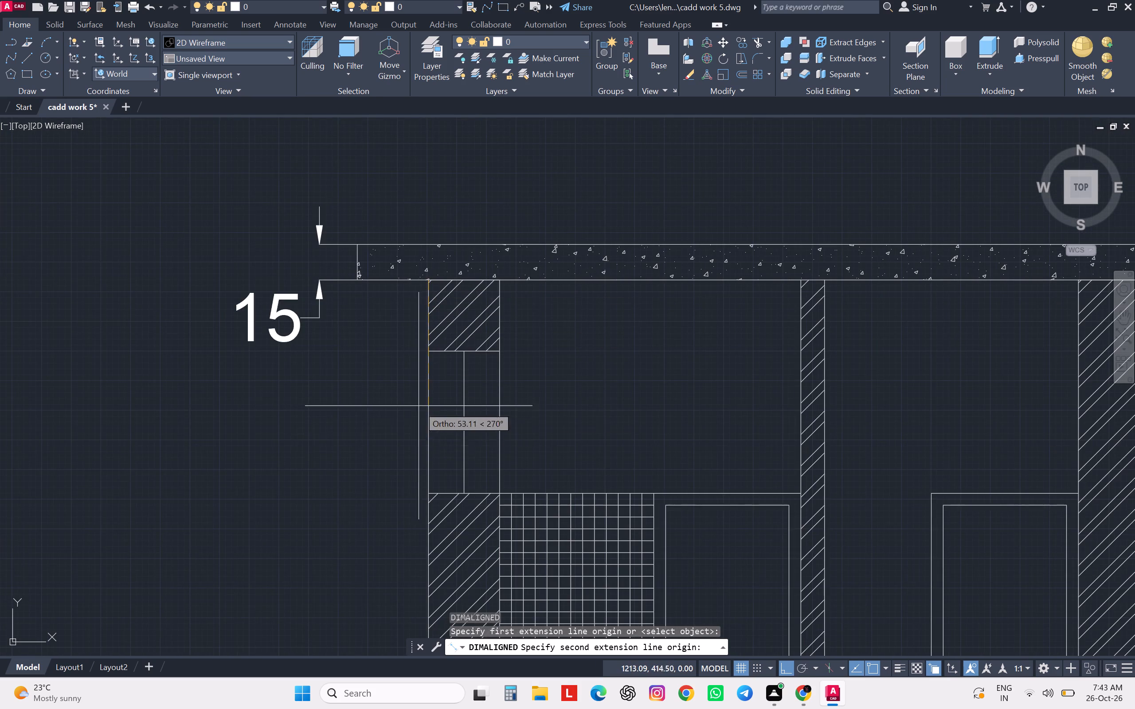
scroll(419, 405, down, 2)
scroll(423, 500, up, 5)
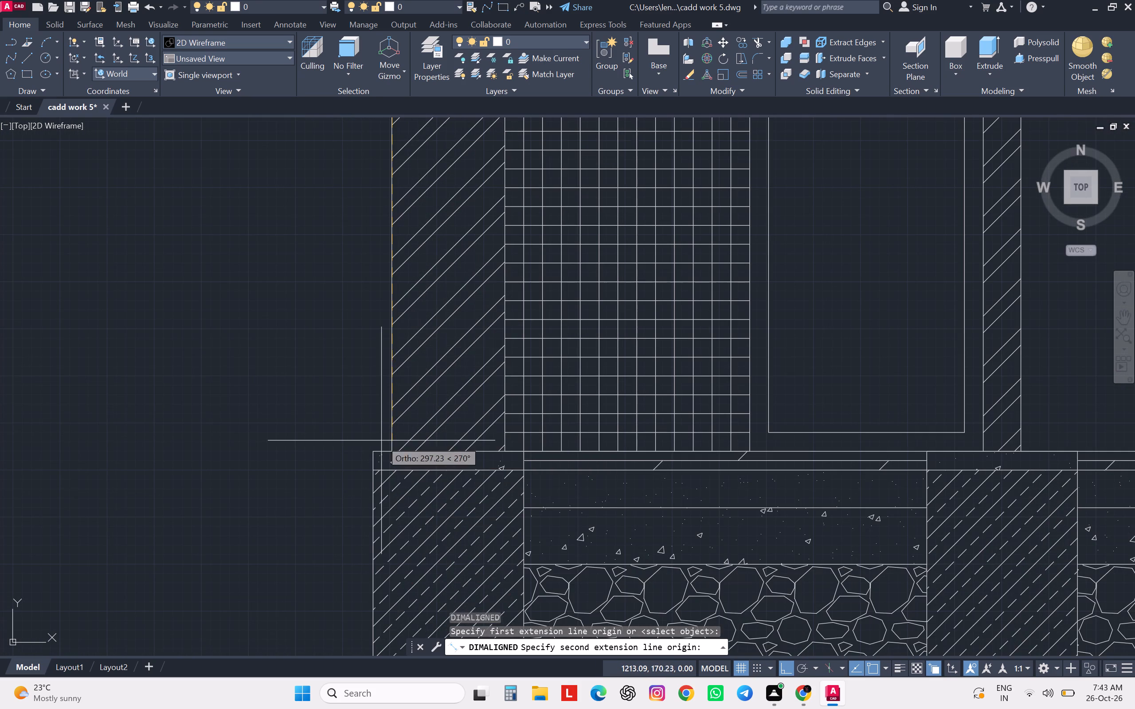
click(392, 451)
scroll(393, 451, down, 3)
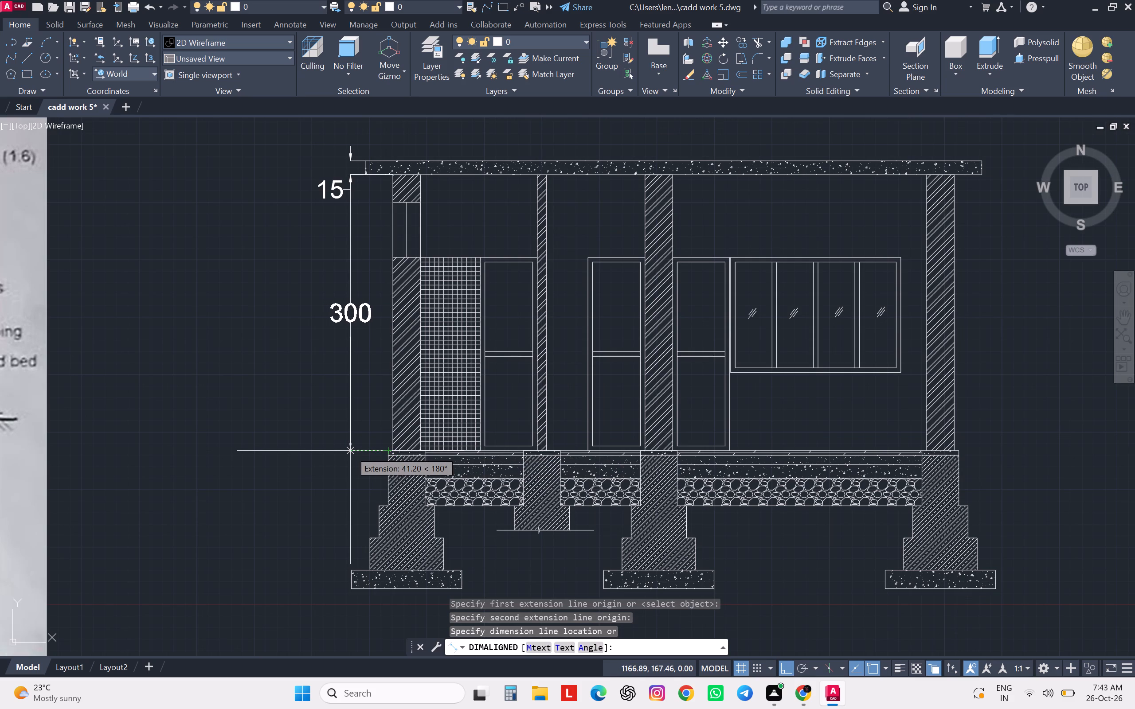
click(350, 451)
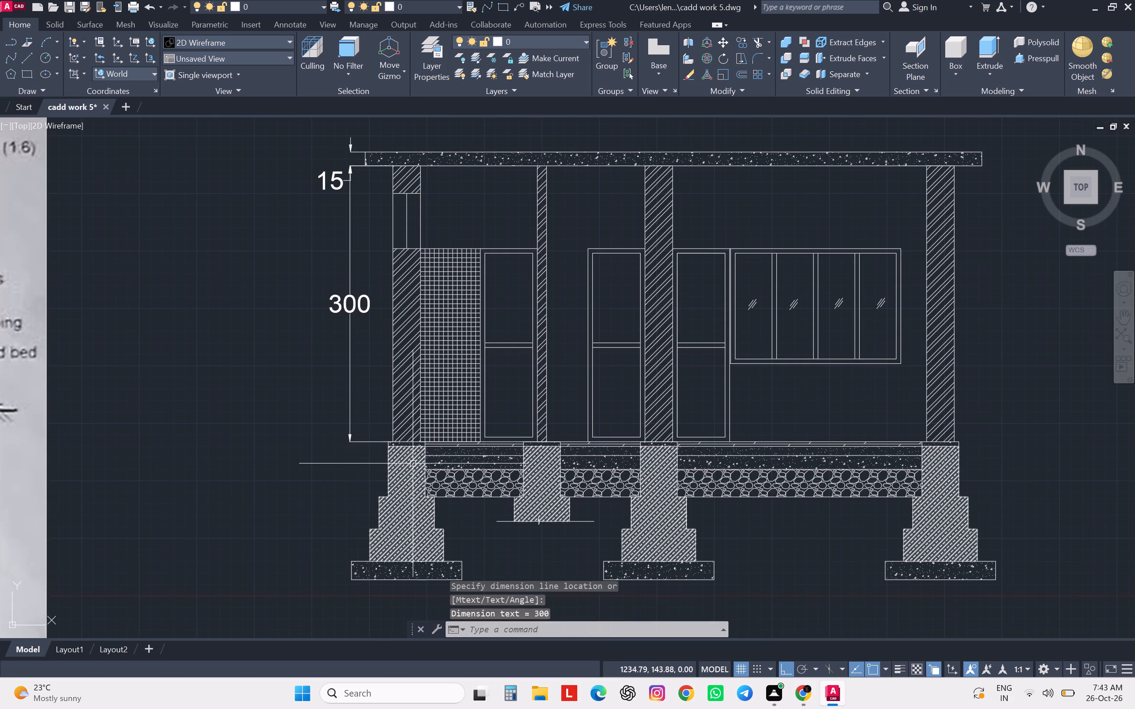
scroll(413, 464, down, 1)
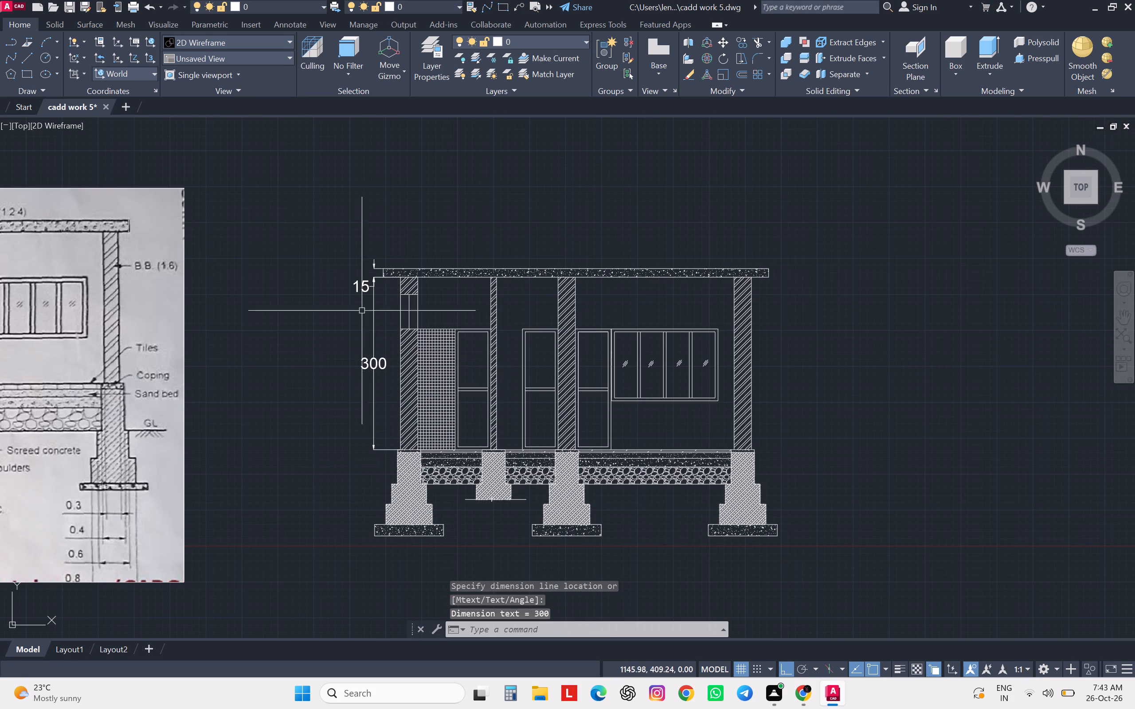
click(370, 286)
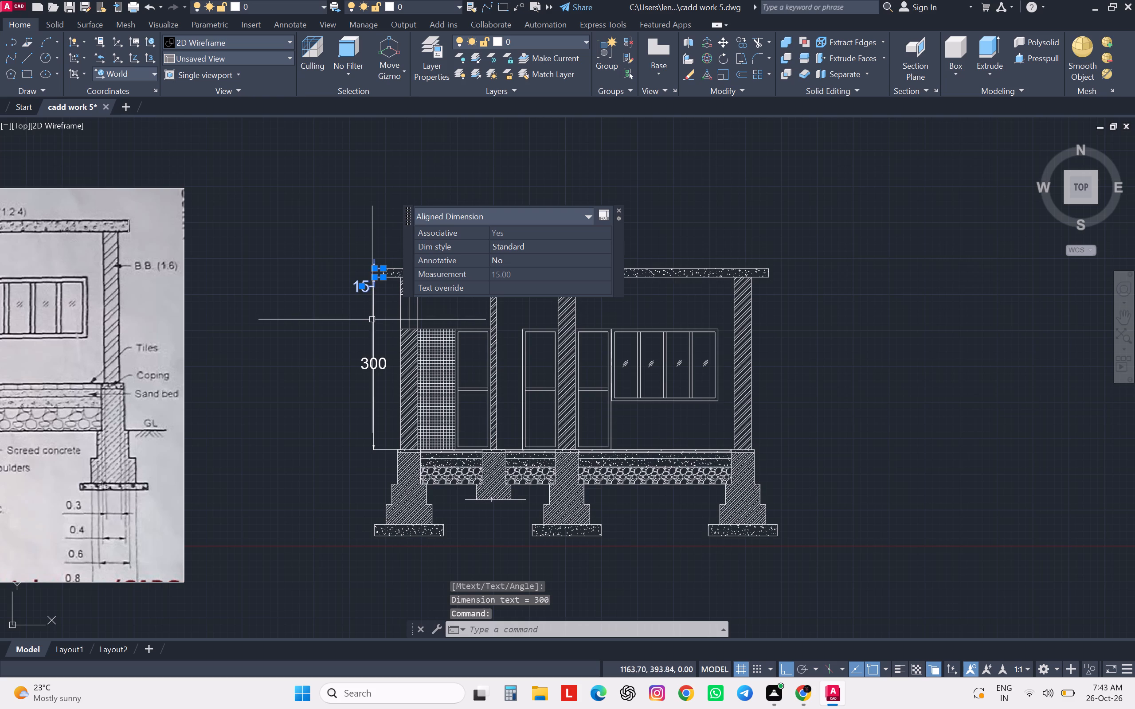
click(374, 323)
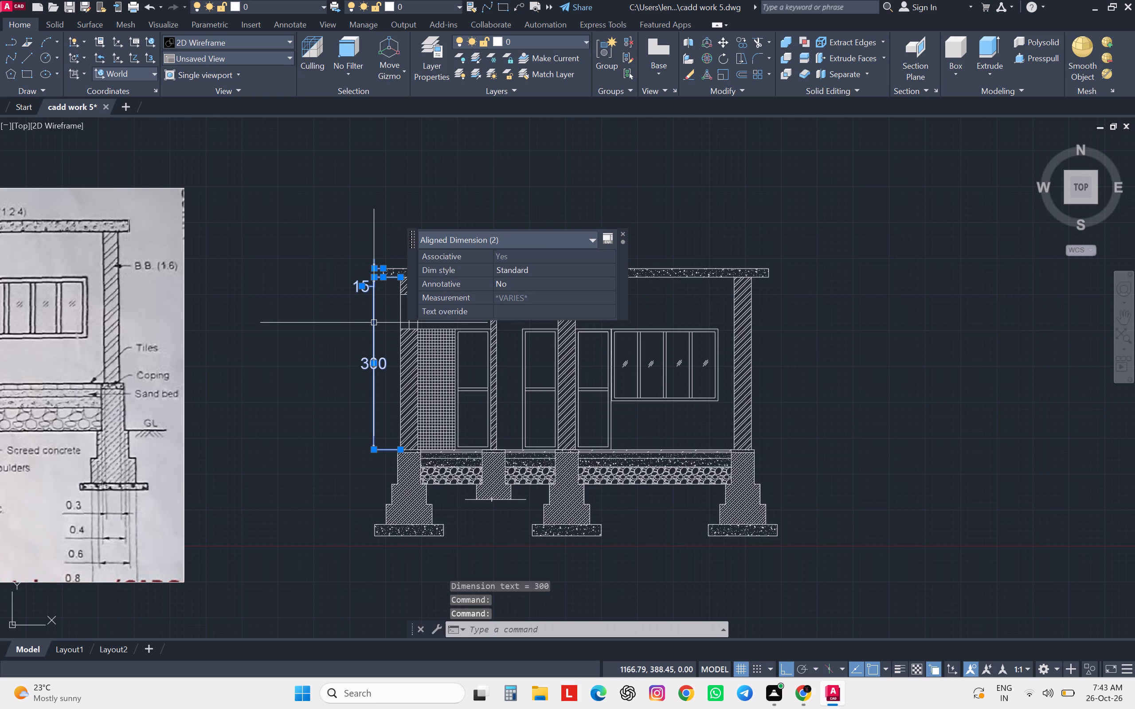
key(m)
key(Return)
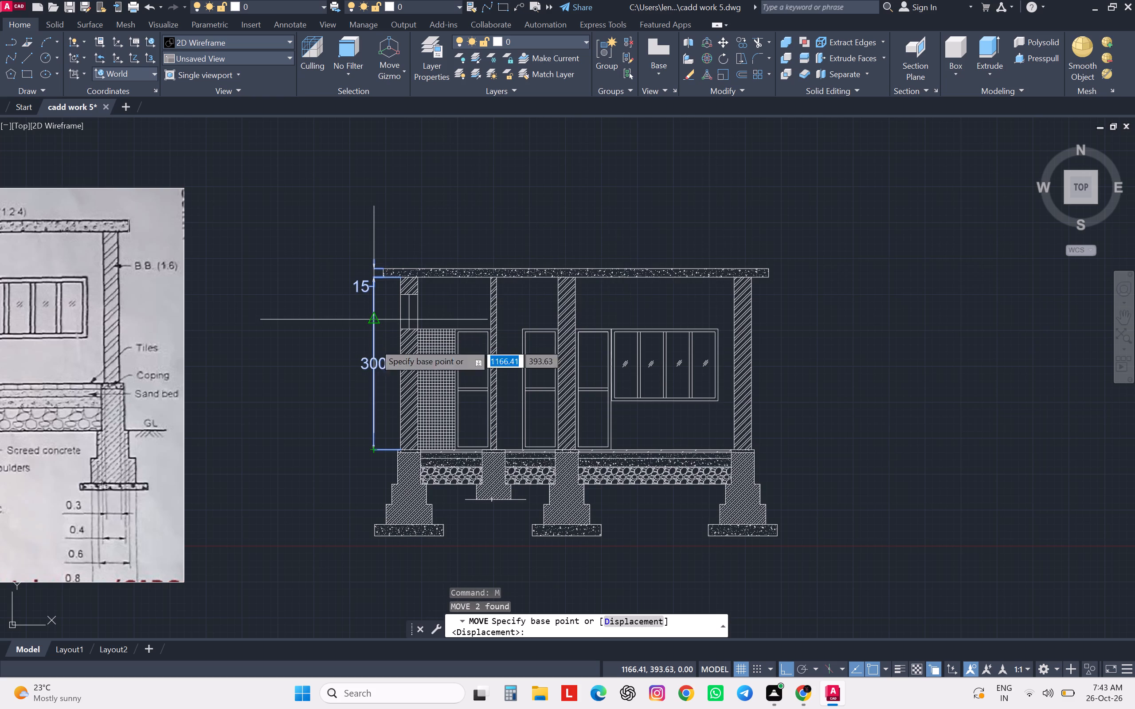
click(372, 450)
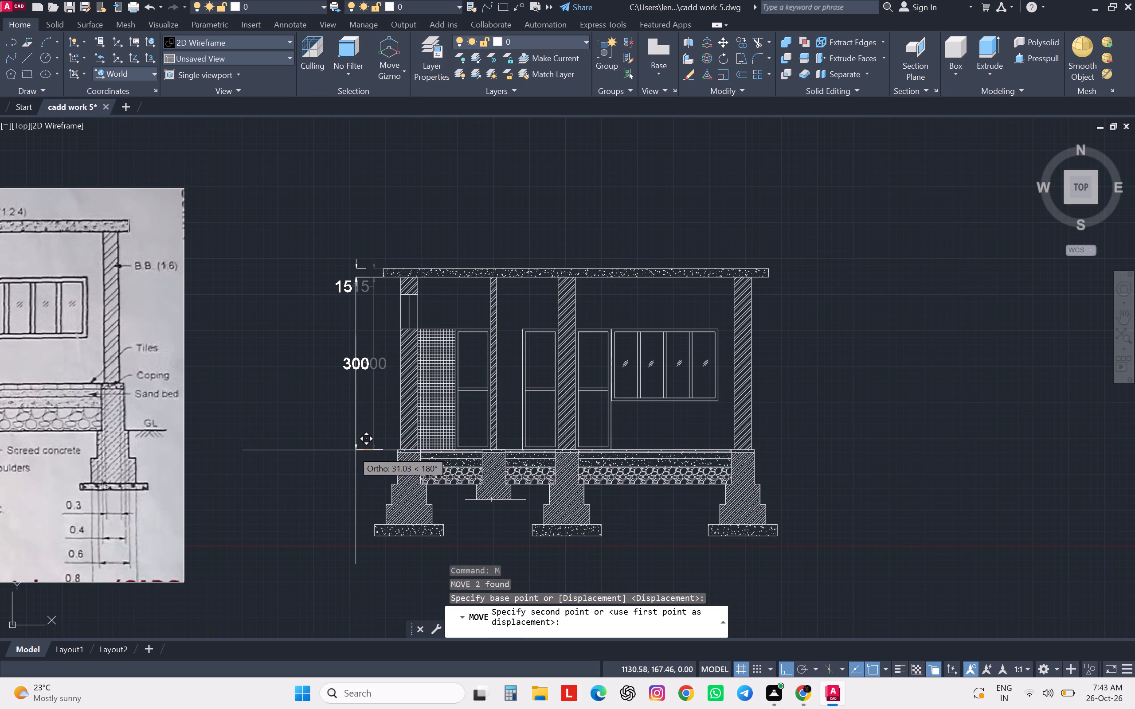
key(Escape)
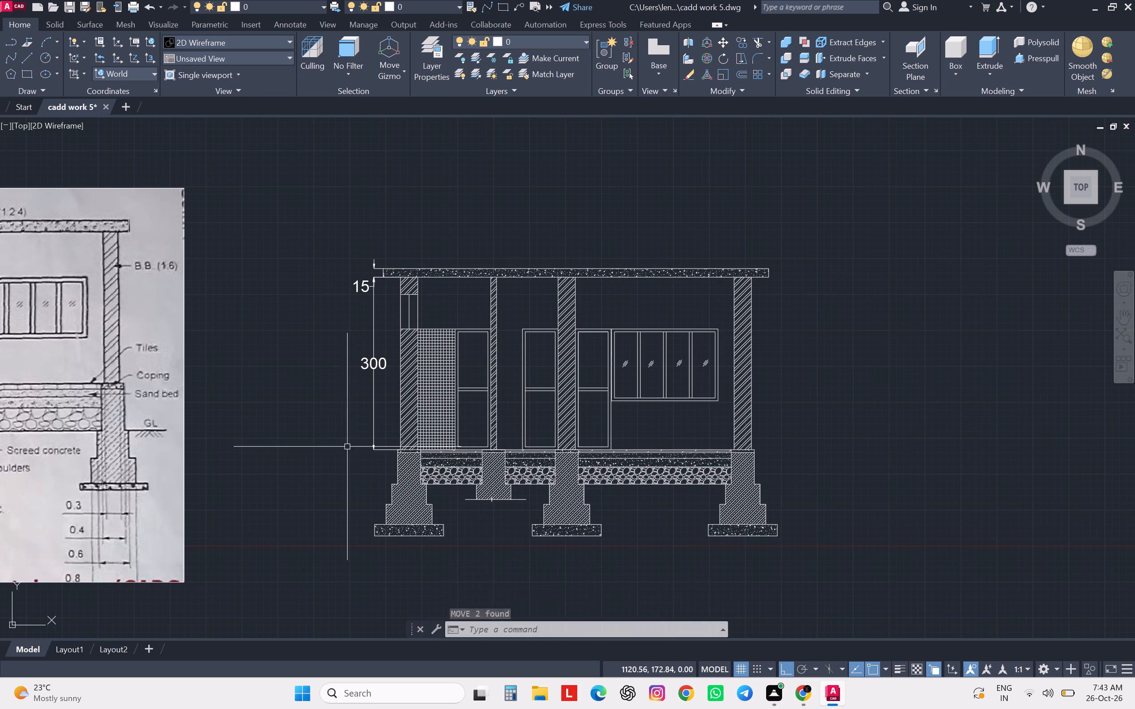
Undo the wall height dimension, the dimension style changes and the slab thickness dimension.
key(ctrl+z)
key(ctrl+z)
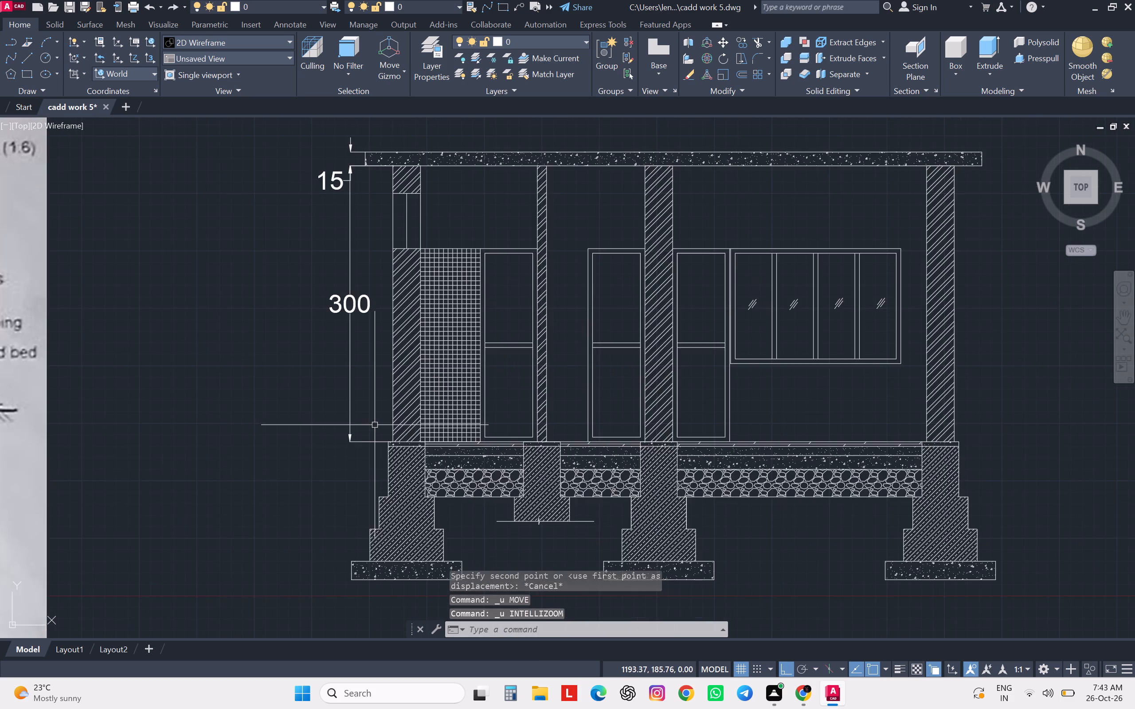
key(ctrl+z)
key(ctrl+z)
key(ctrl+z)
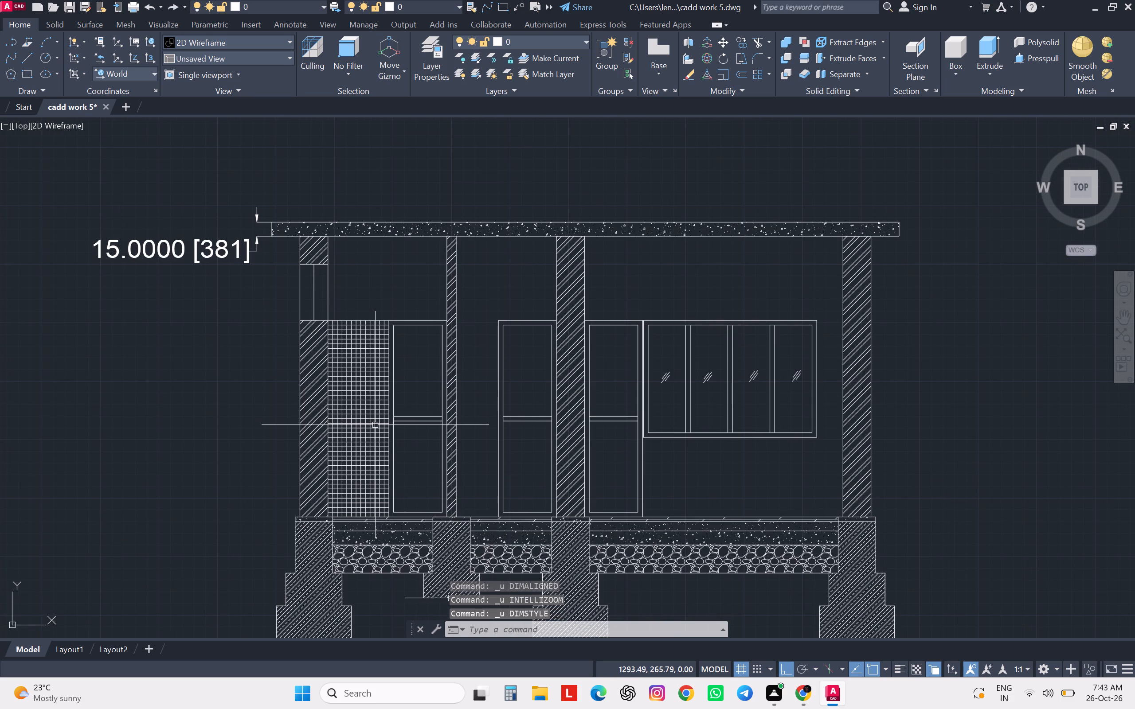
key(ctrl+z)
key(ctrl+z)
Modify the Standard dimension style to use precision 0 for the primary linear units.
scroll(376, 424, down, 4)
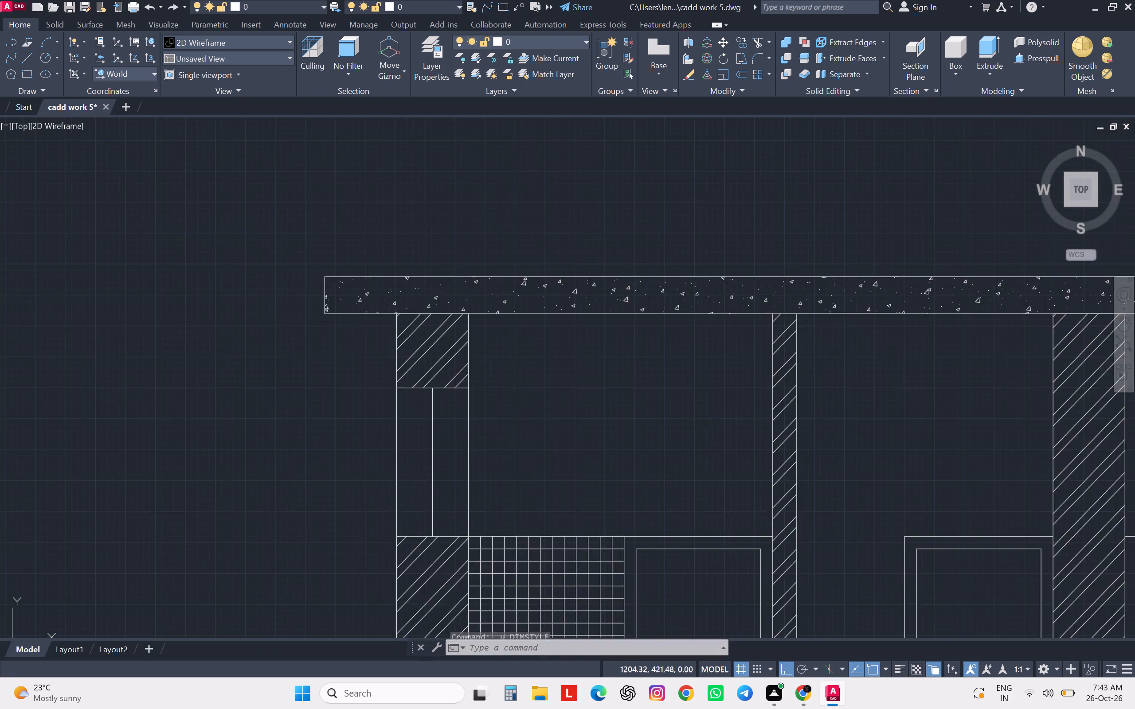
scroll(376, 424, down, 3)
key(d)
key(Return)
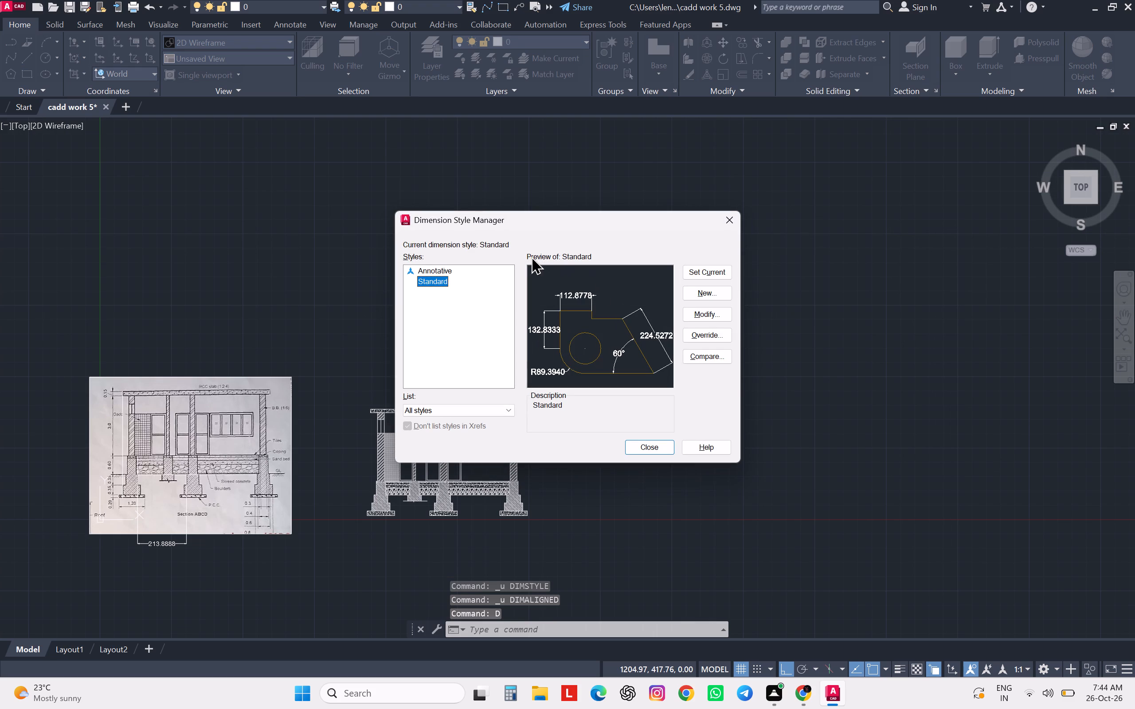
click(715, 320)
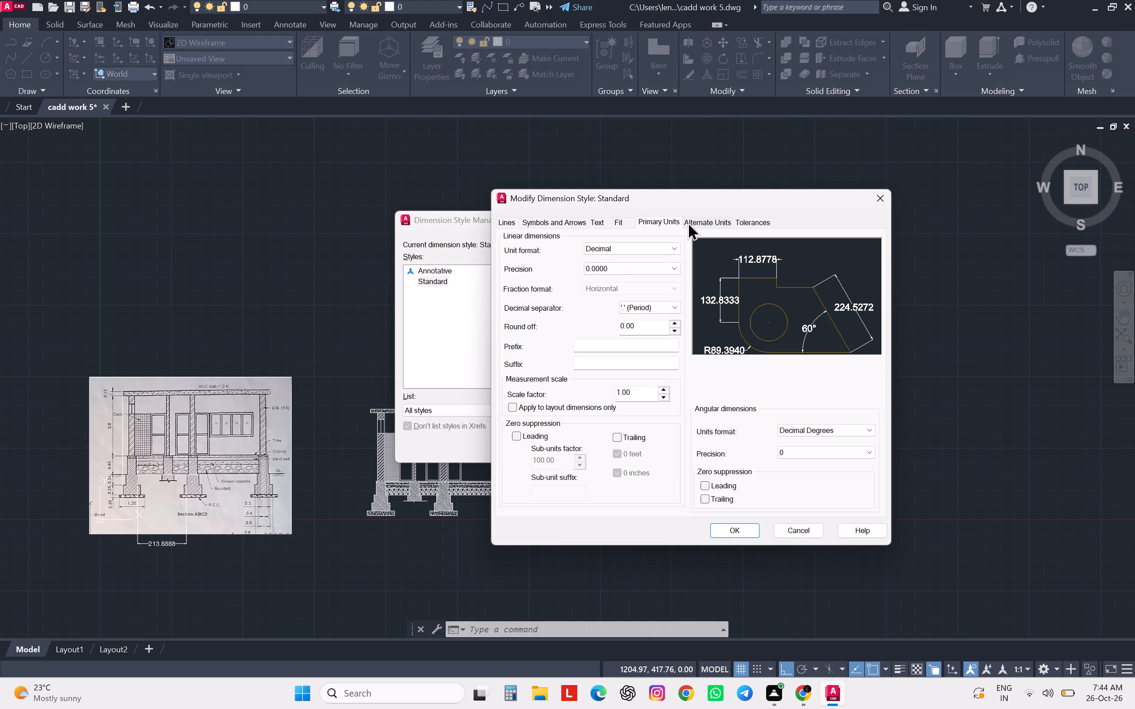
click(654, 218)
click(674, 265)
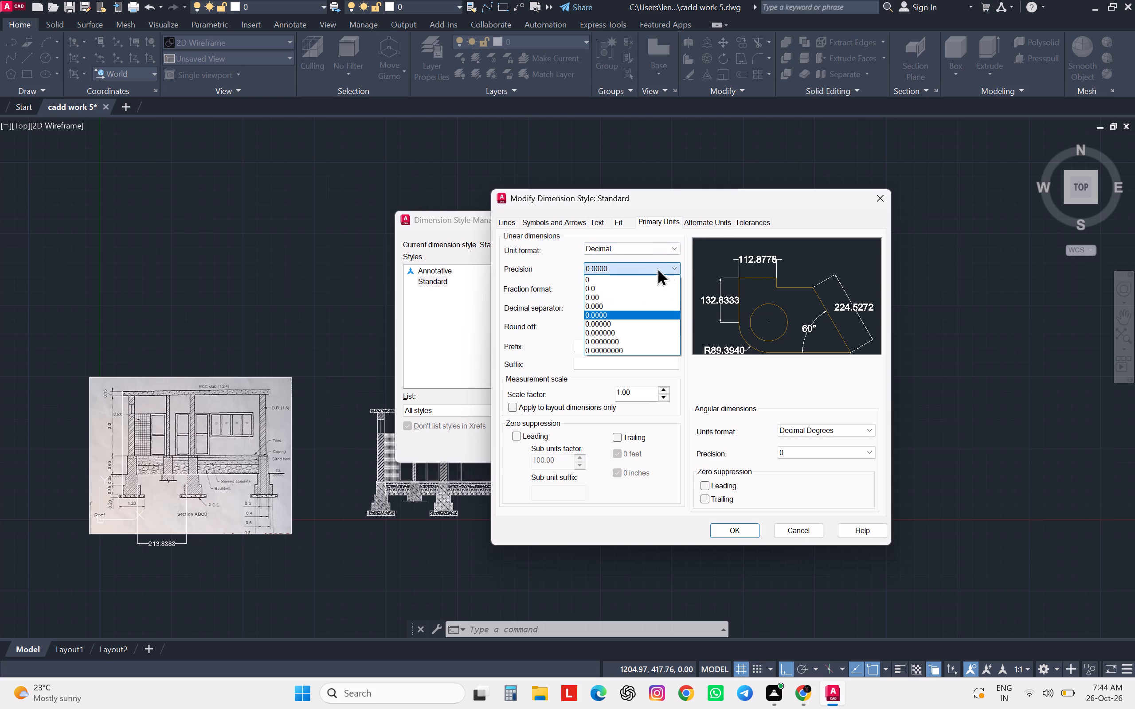
click(595, 279)
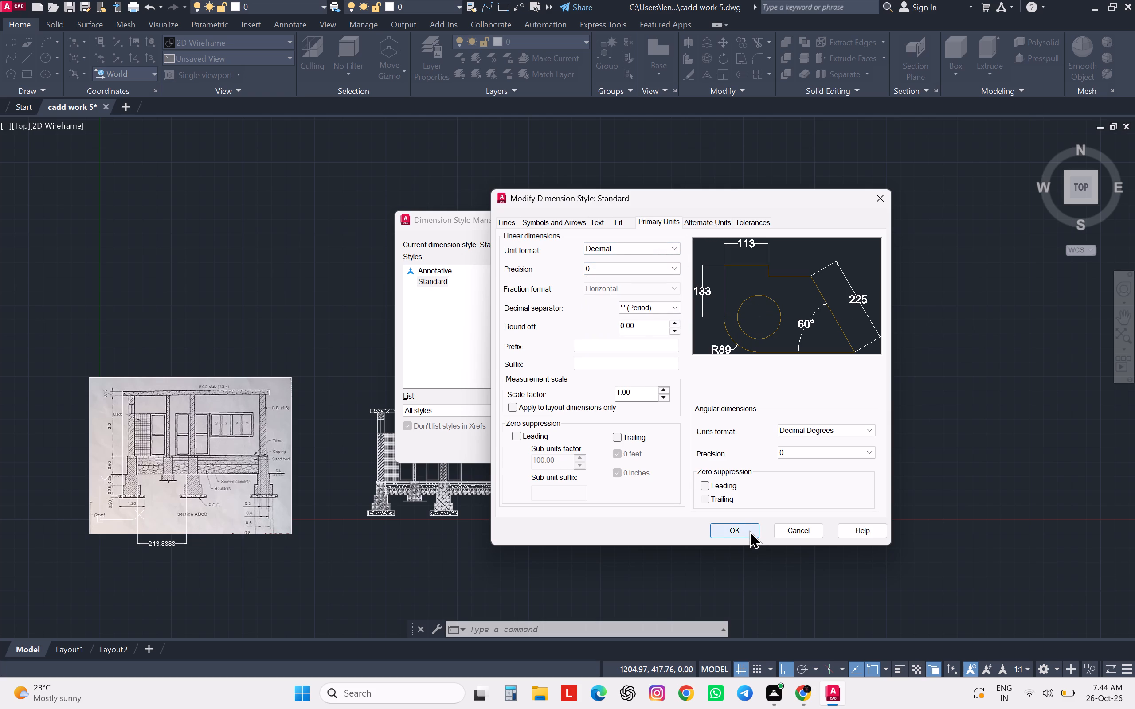
click(749, 530)
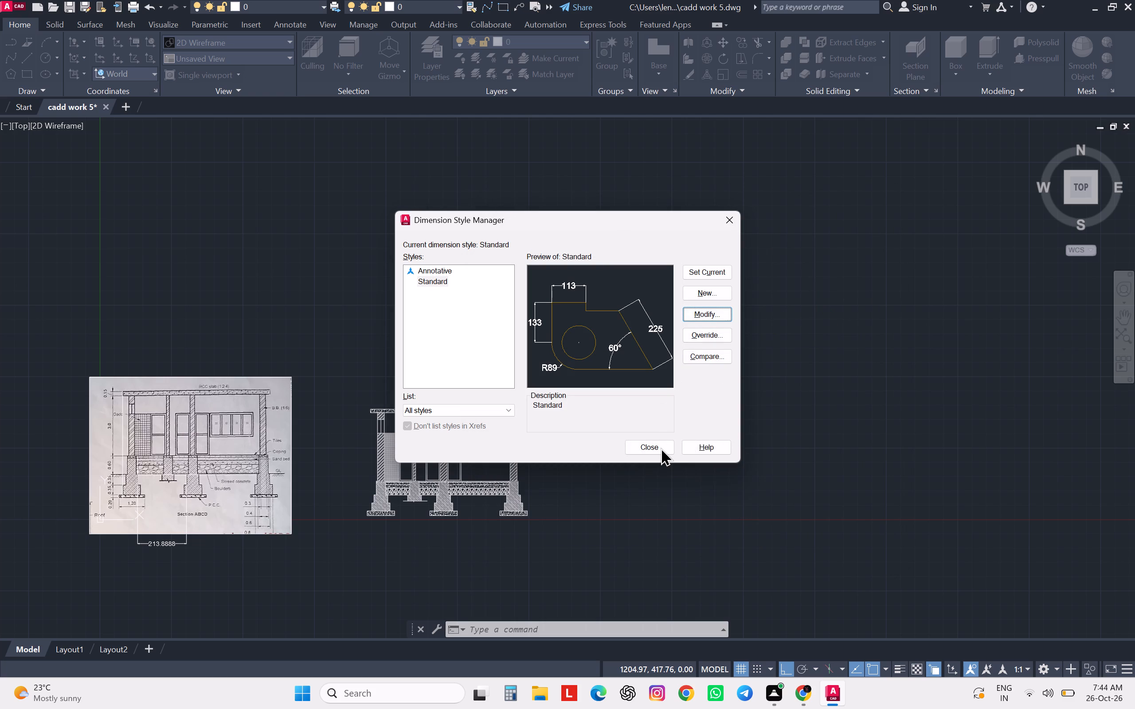
click(660, 445)
Add an aligned dimension for the roof slab's thickness at its left end, placed well outside the leftmost wall.
scroll(394, 450, up, 3)
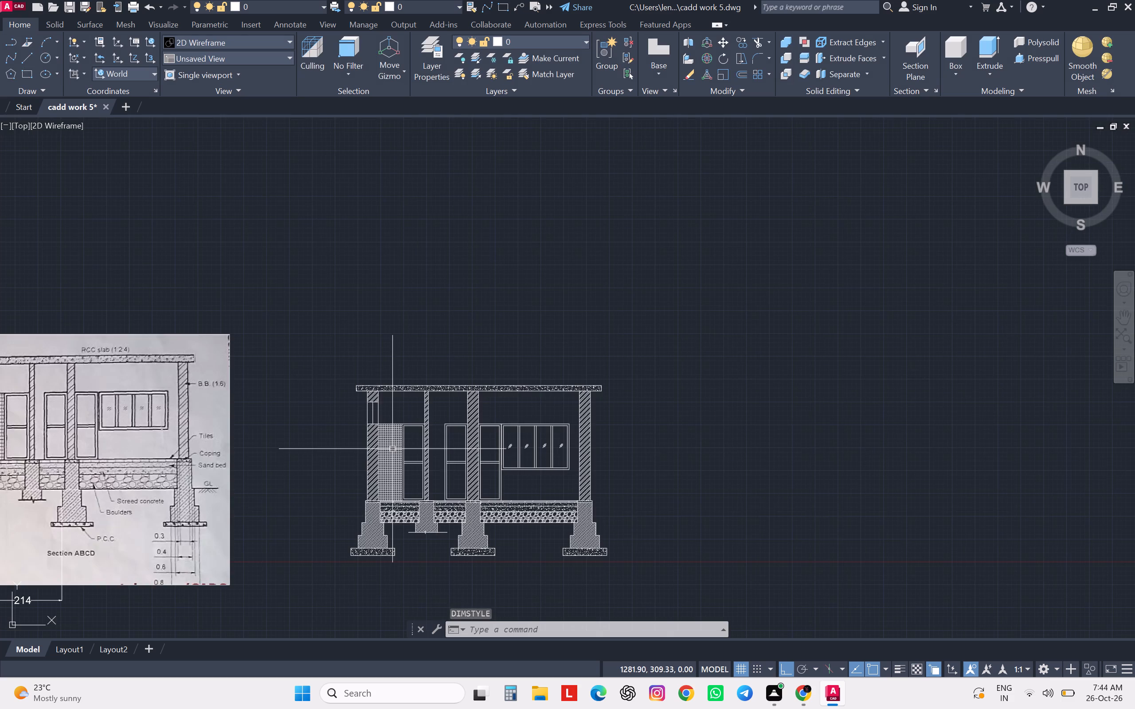
scroll(392, 449, up, 2)
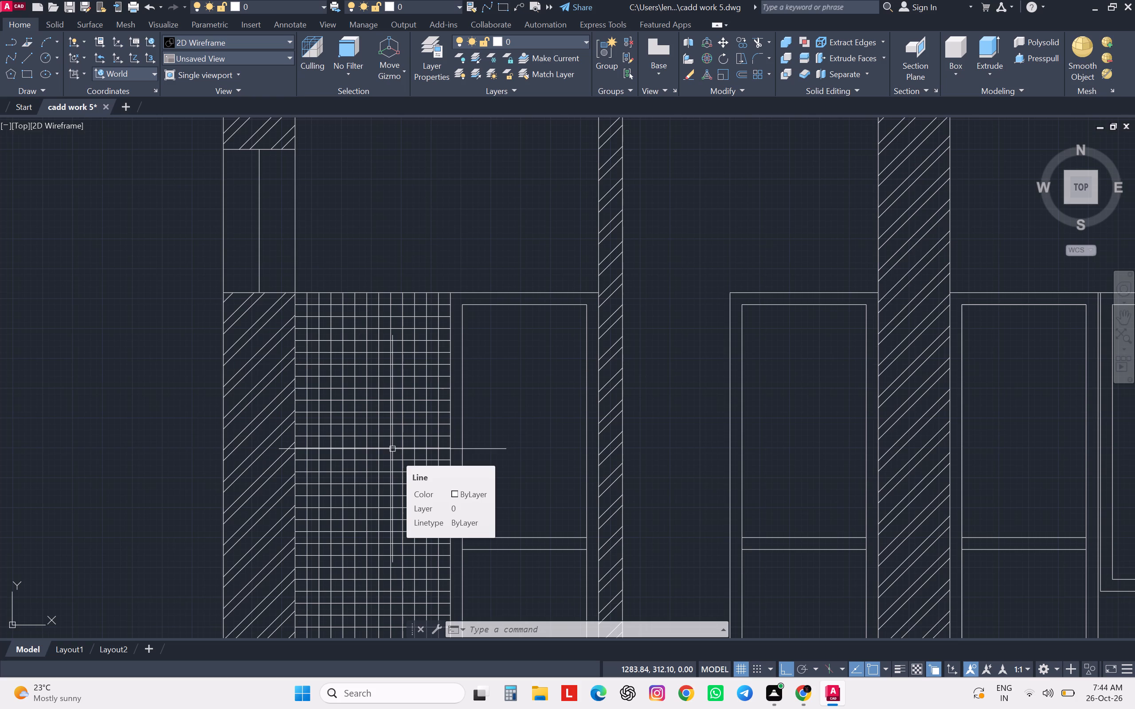
text(dal)
key(Return)
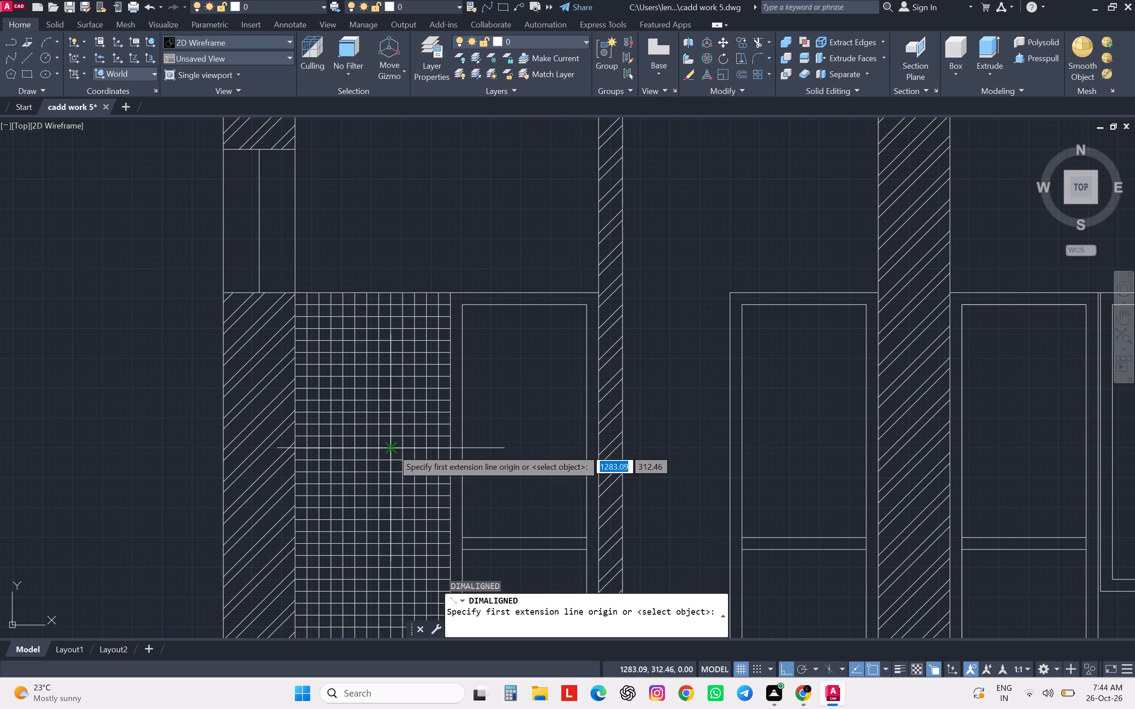
key(Return)
scroll(391, 447, down, 3)
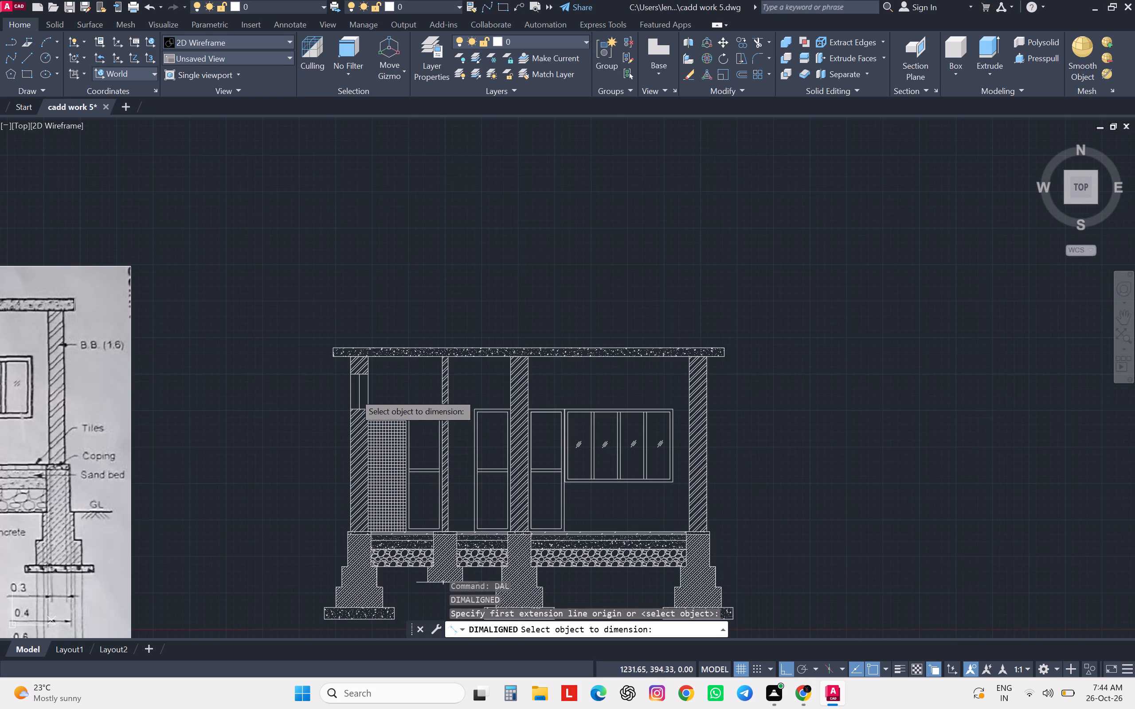
scroll(352, 388, up, 1)
click(320, 331)
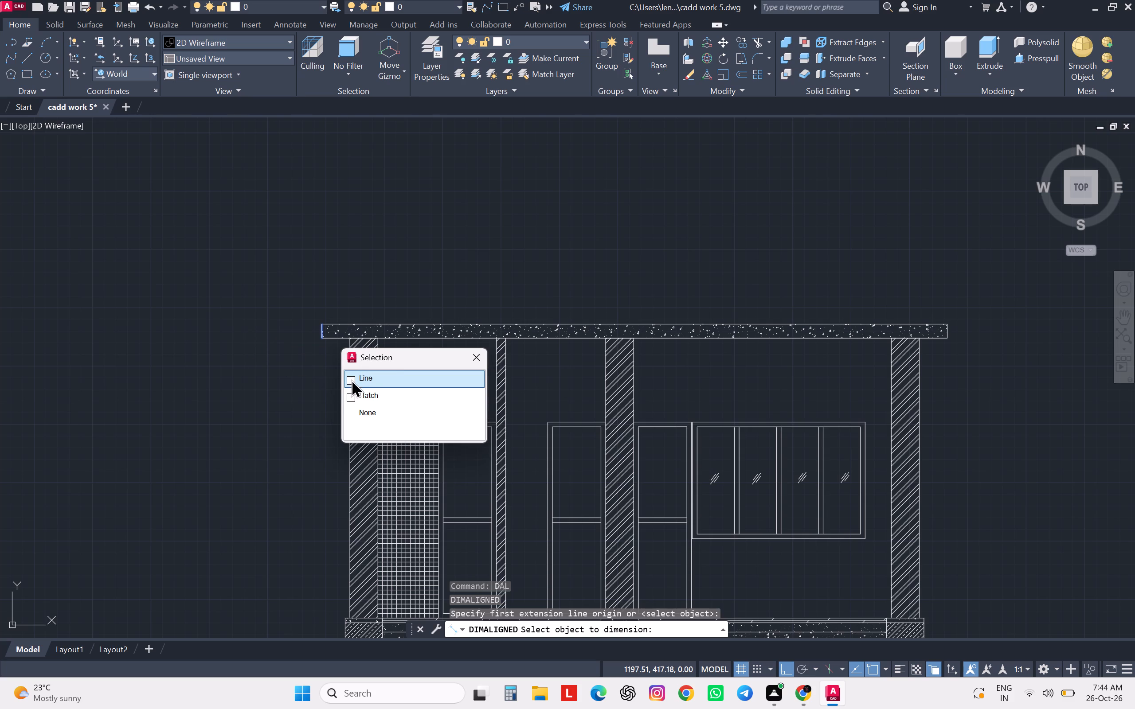
click(351, 379)
scroll(234, 363, down, 1)
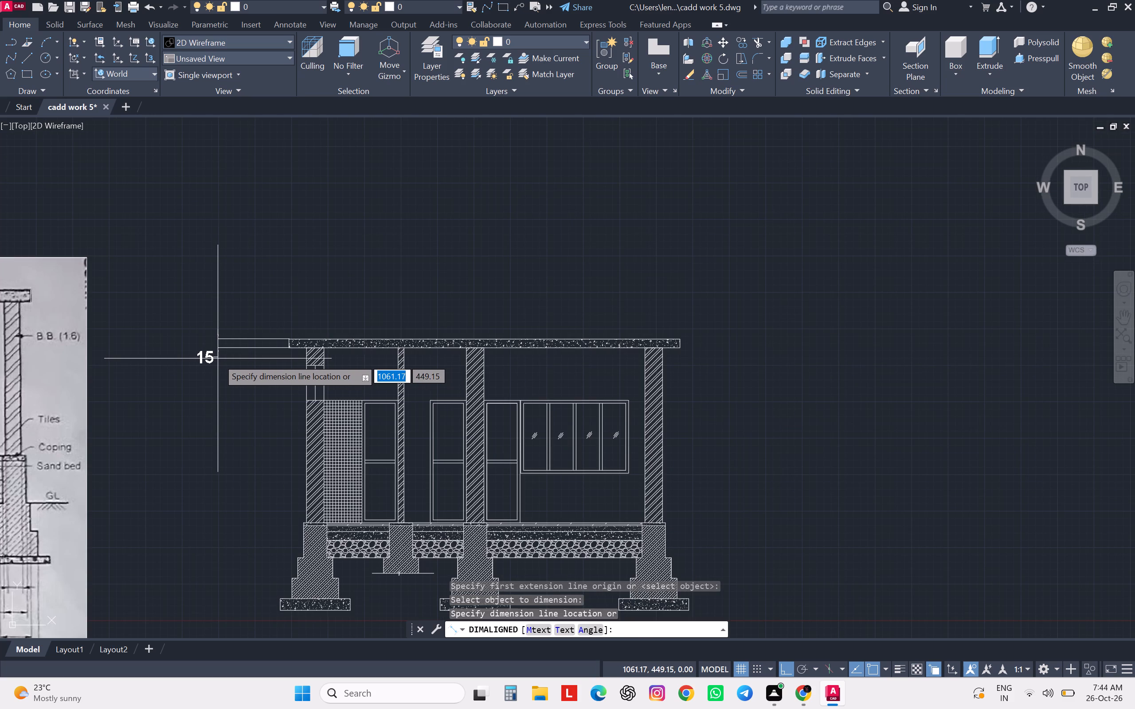
click(218, 358)
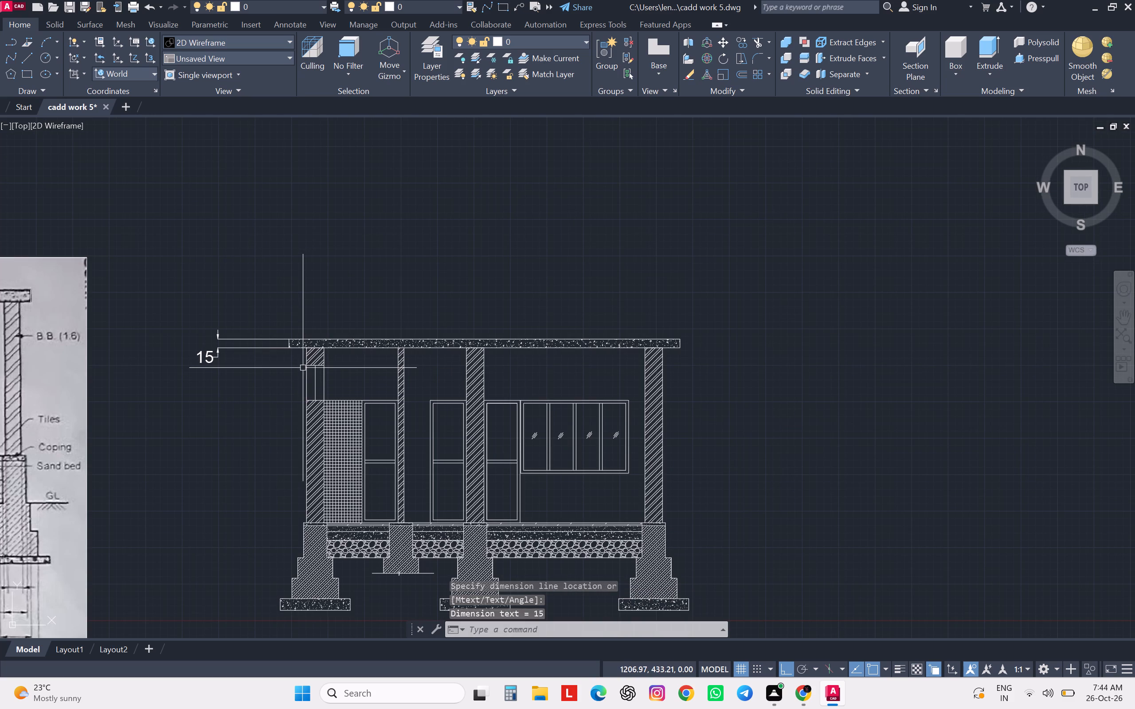
Add an aligned dimension for the leftmost wall's height from slab underside to floor level, in line with the slab thickness dimension.
key(space)
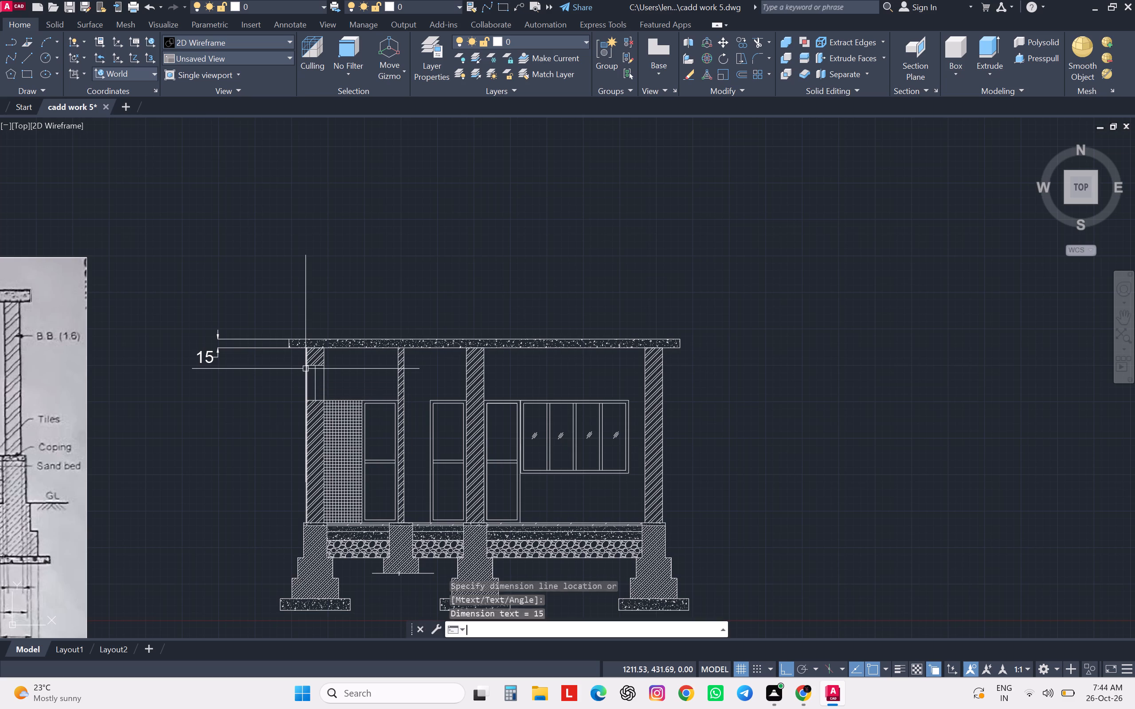
key(space)
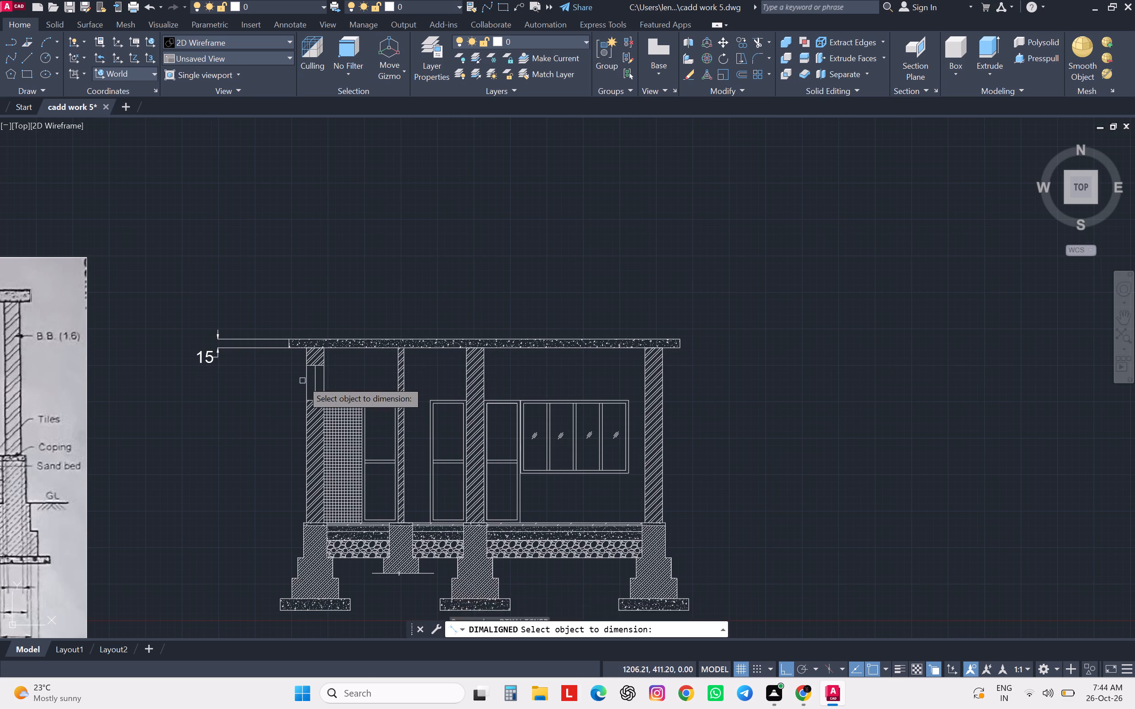
click(305, 382)
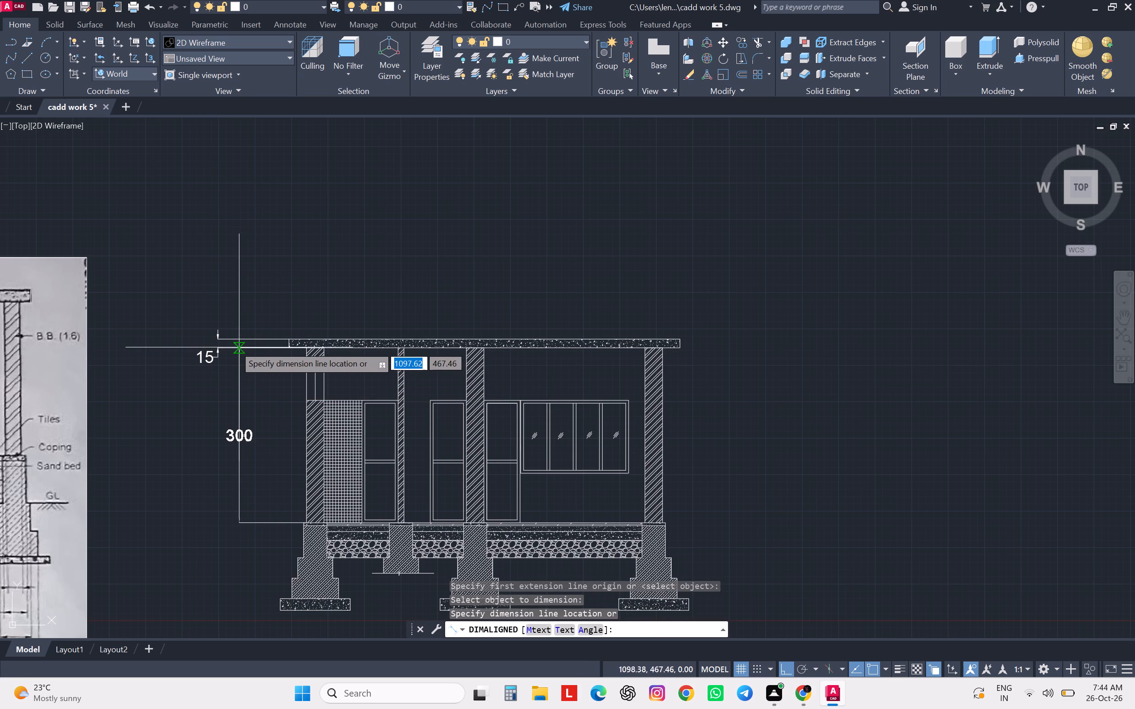
click(223, 350)
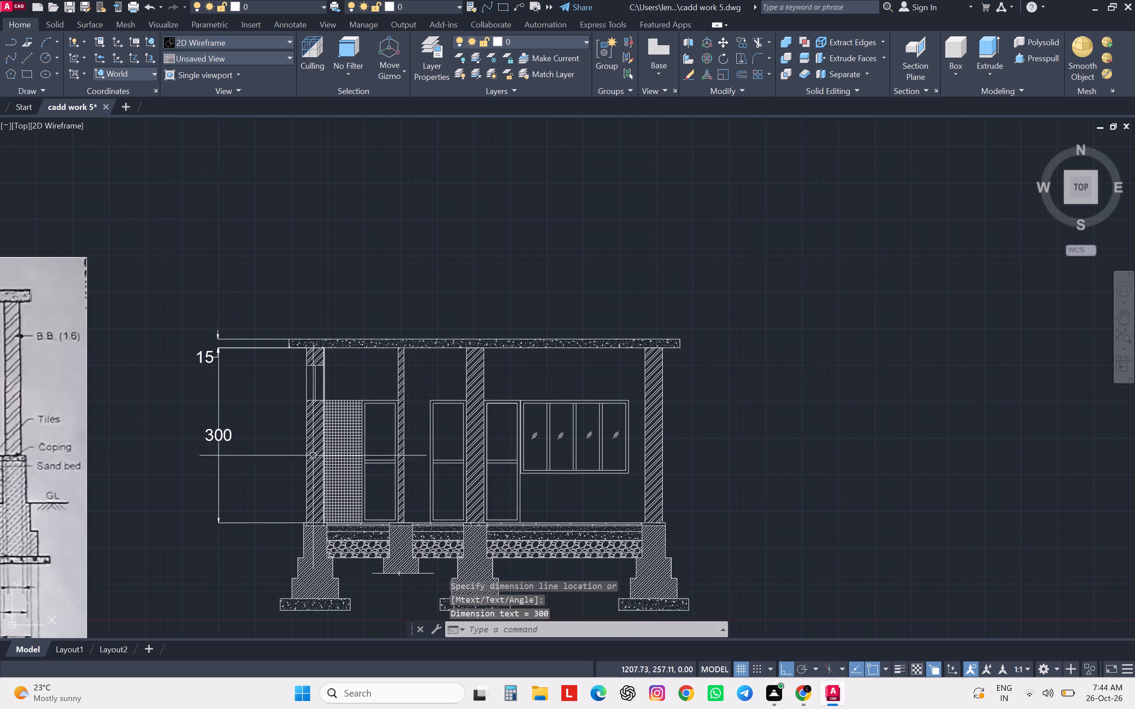
Add an aligned dimension for the leftmost foundation's plinth height below floor level, in line with the wall height dimension.
middle_drag(298, 567, 525, 450)
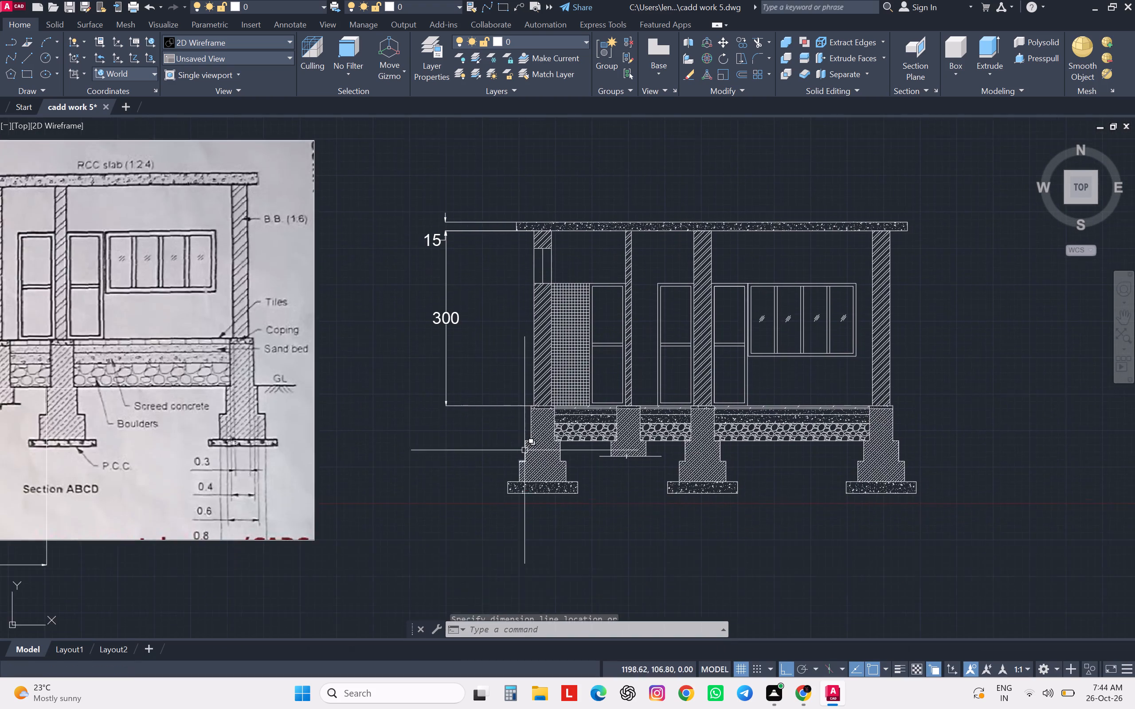
scroll(524, 450, down, 2)
scroll(523, 450, up, 1)
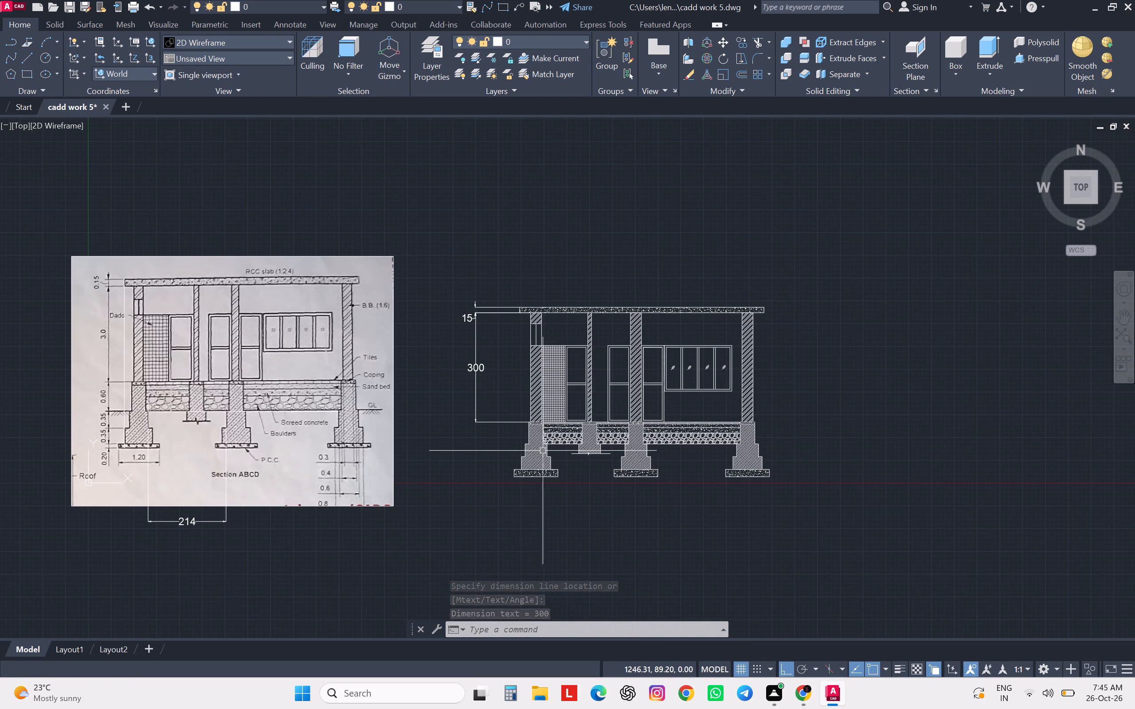
scroll(545, 451, up, 1)
scroll(509, 421, up, 3)
key(space)
key(space)
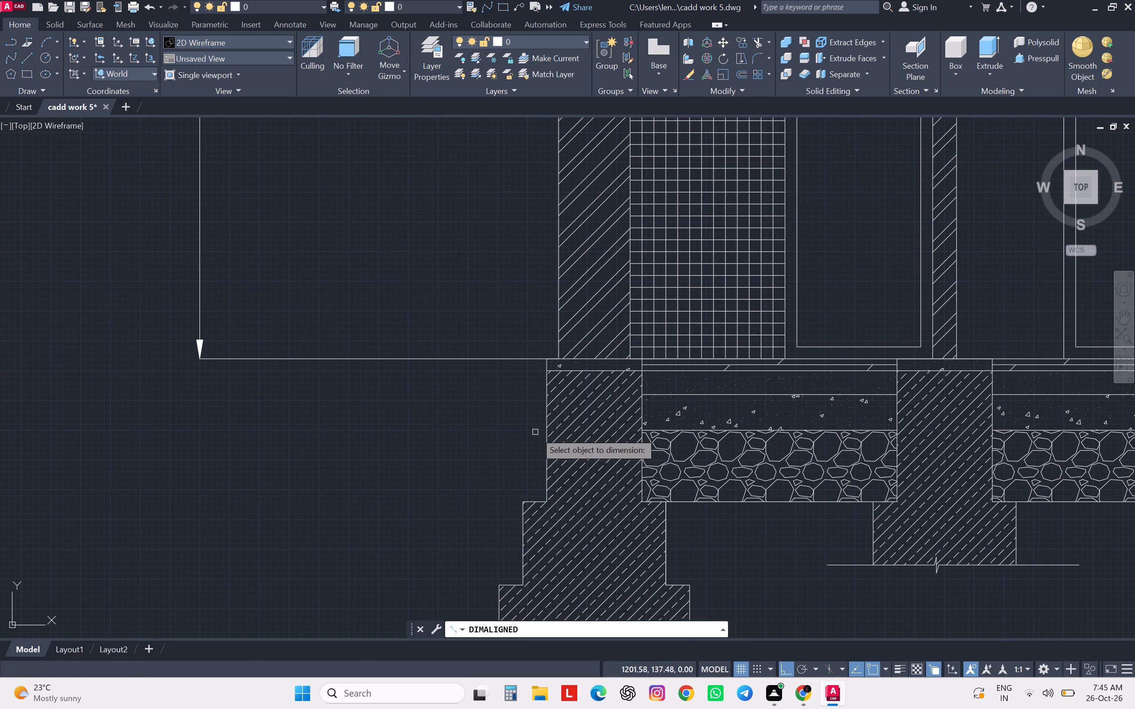
click(545, 435)
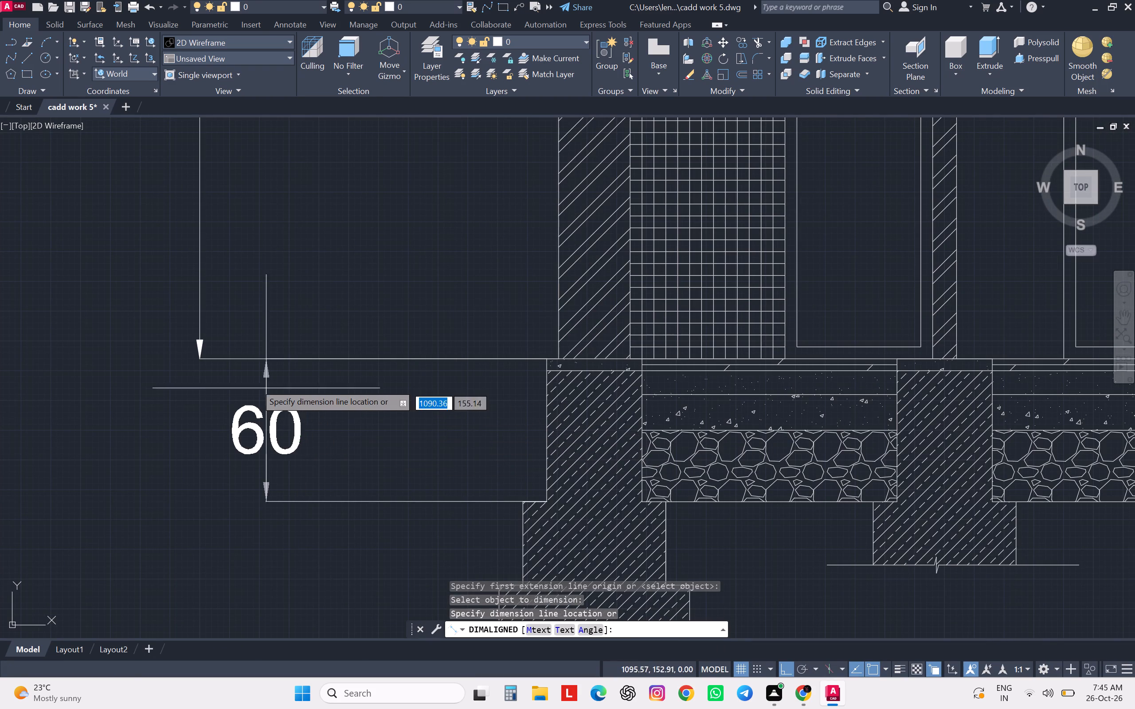
click(200, 351)
Add an aligned dimension for the height of the leftmost foundation's upper footing step, continuing the vertical dimension chain.
scroll(321, 355, down, 5)
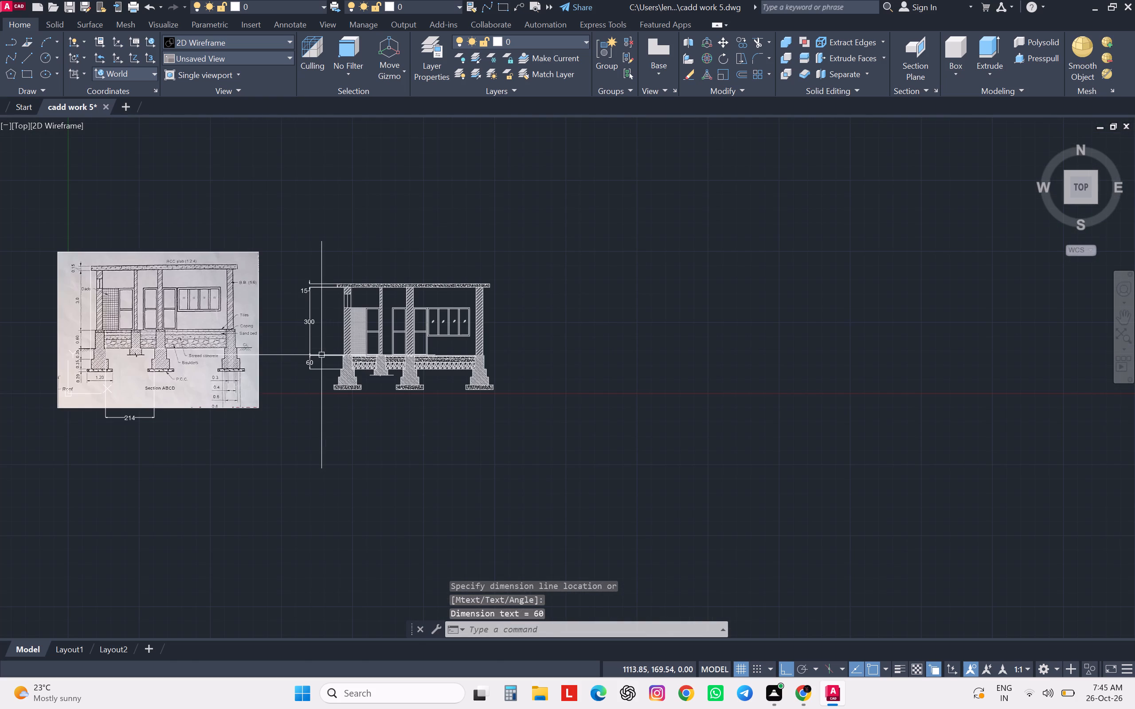
scroll(376, 387, up, 2)
key(space)
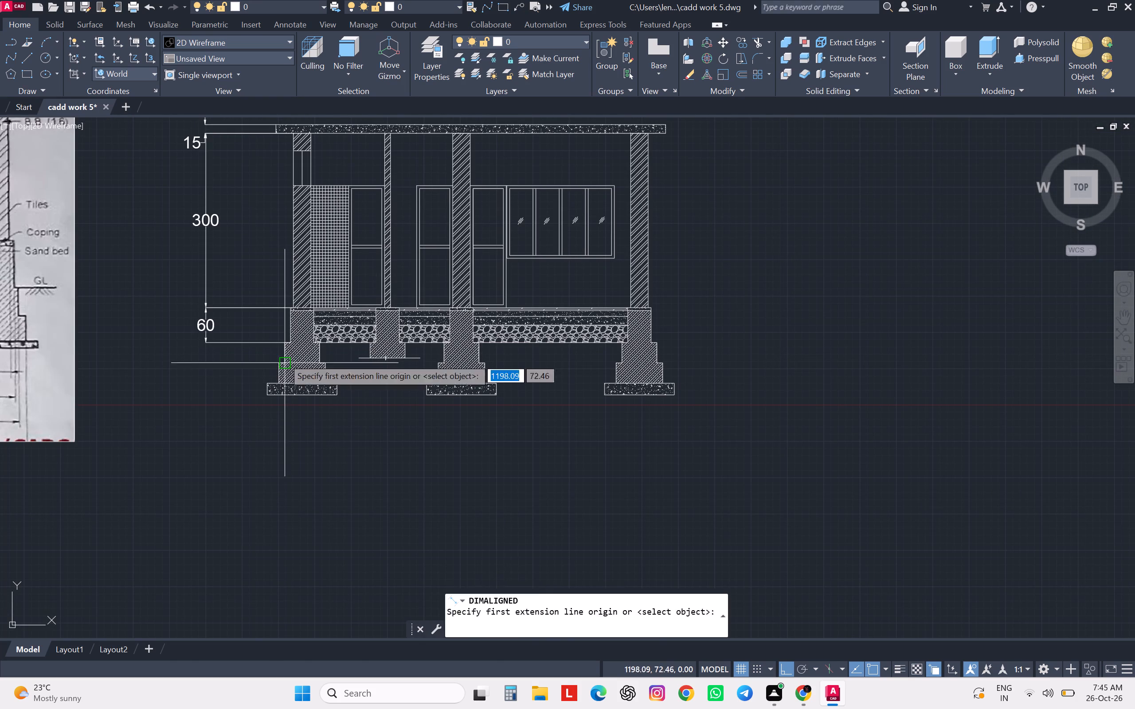
key(space)
click(287, 358)
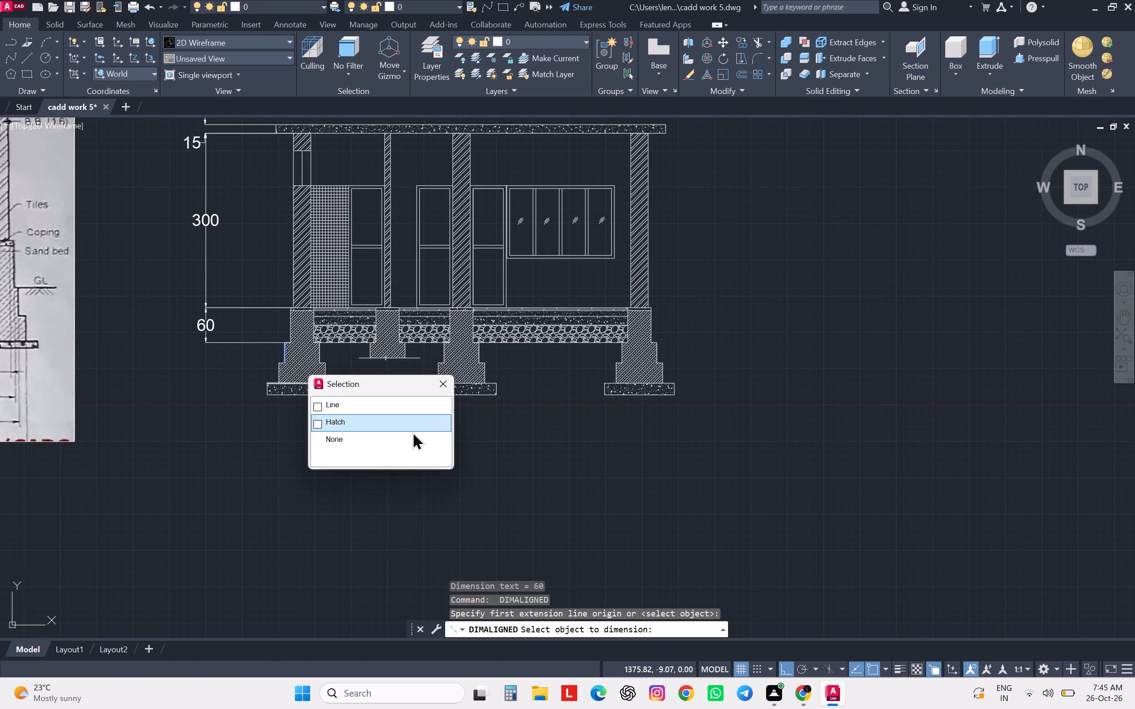
click(315, 405)
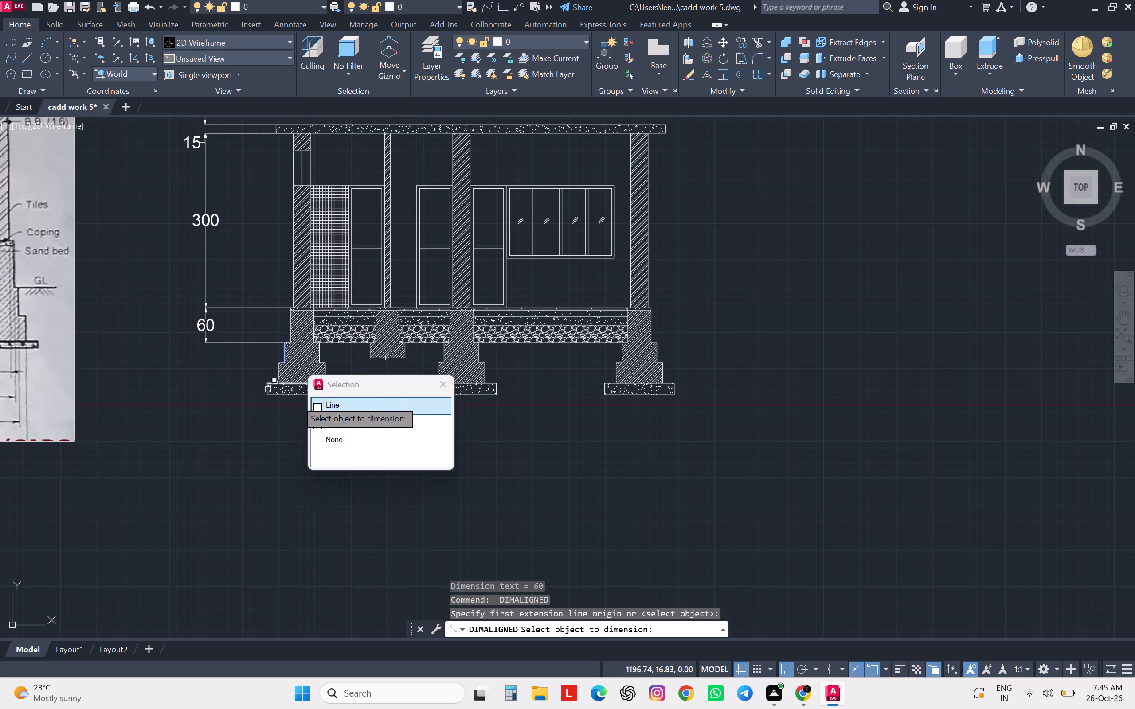
click(316, 405)
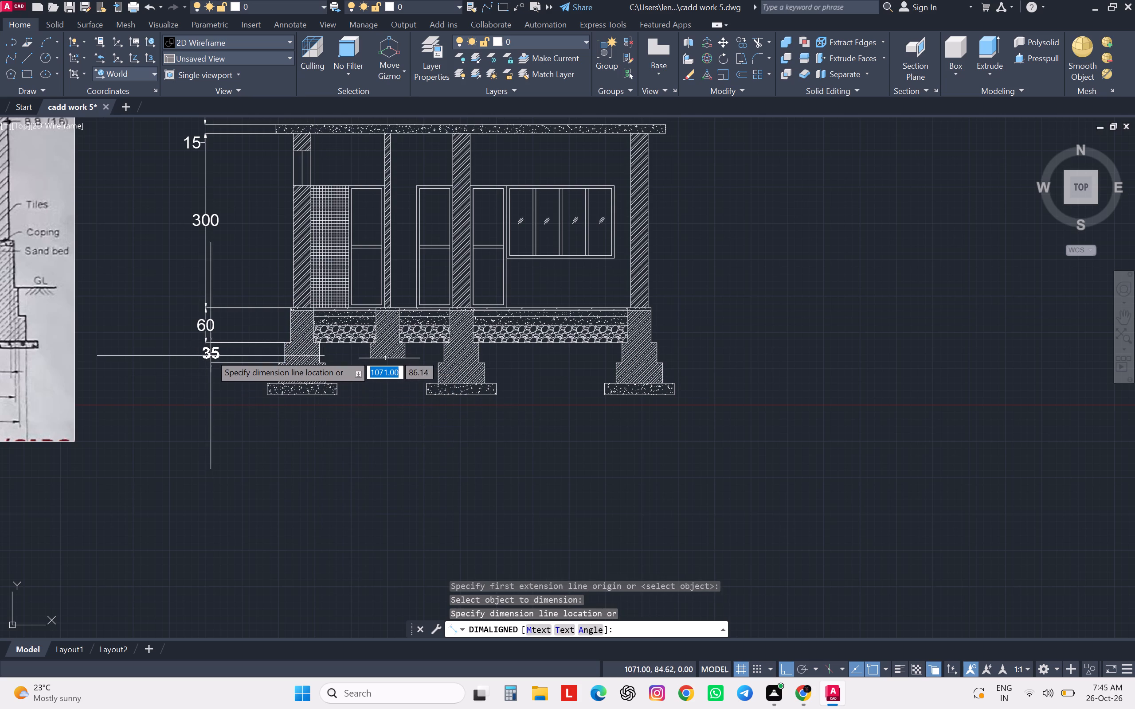
click(204, 346)
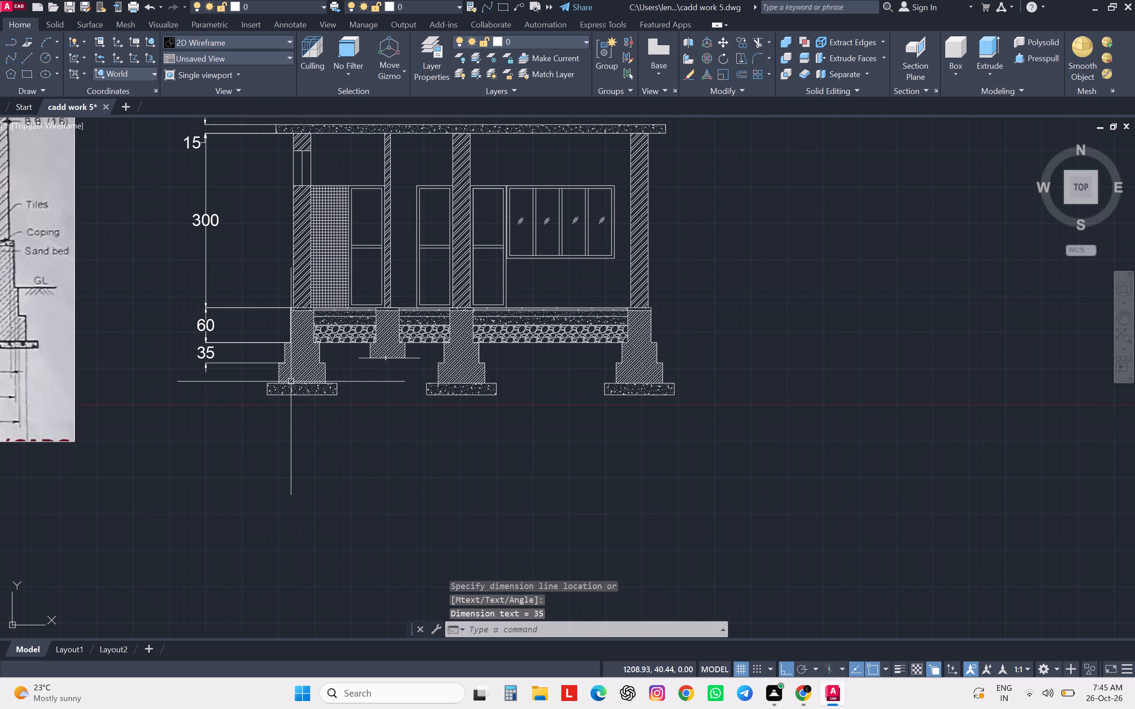
Add an aligned dimension for the height of the leftmost foundation's lower footing step, continuing the vertical dimension chain.
key(space)
key(space)
scroll(282, 374, up, 2)
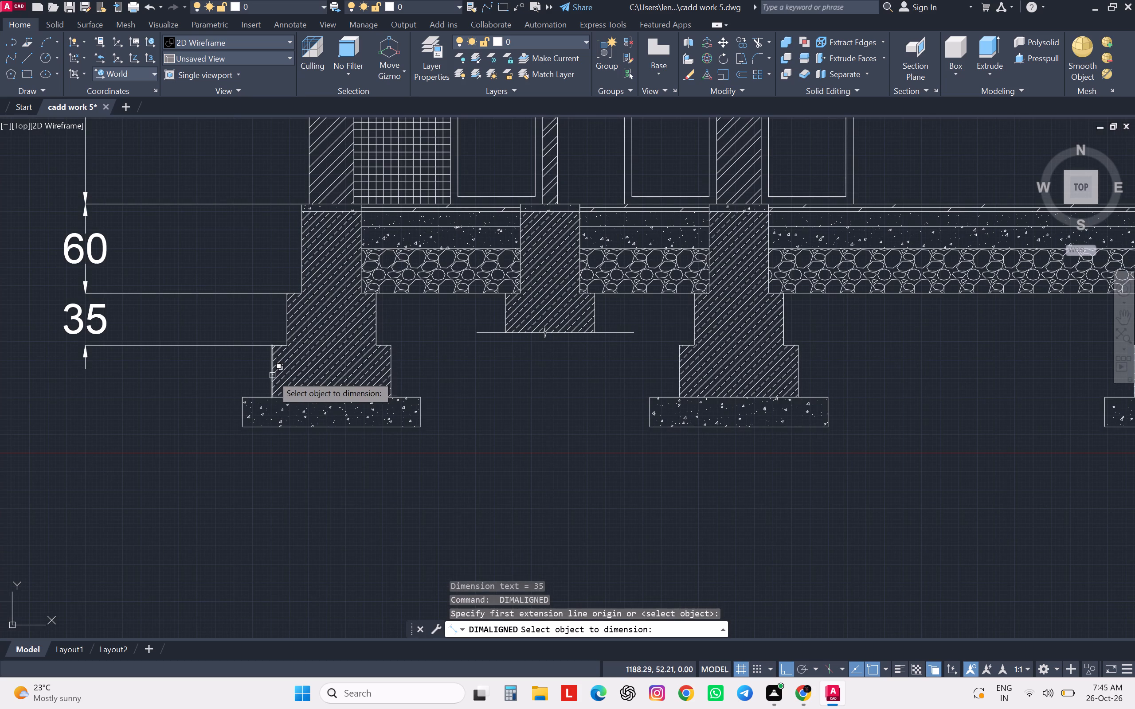
click(272, 375)
click(299, 424)
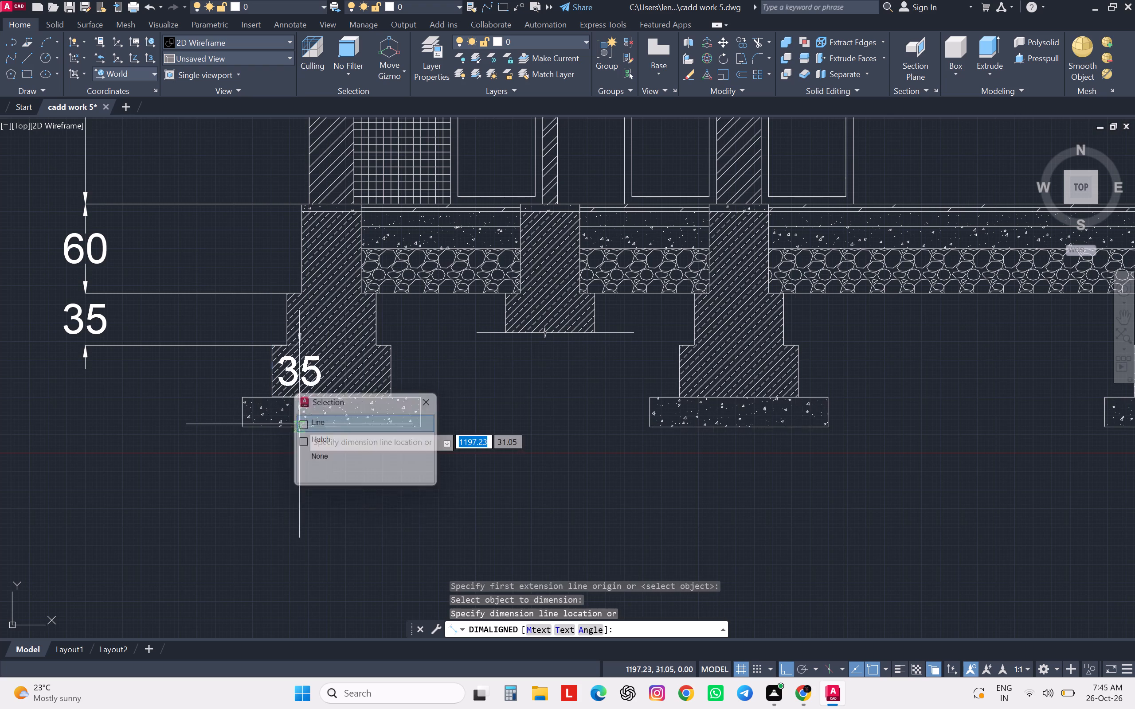
click(88, 347)
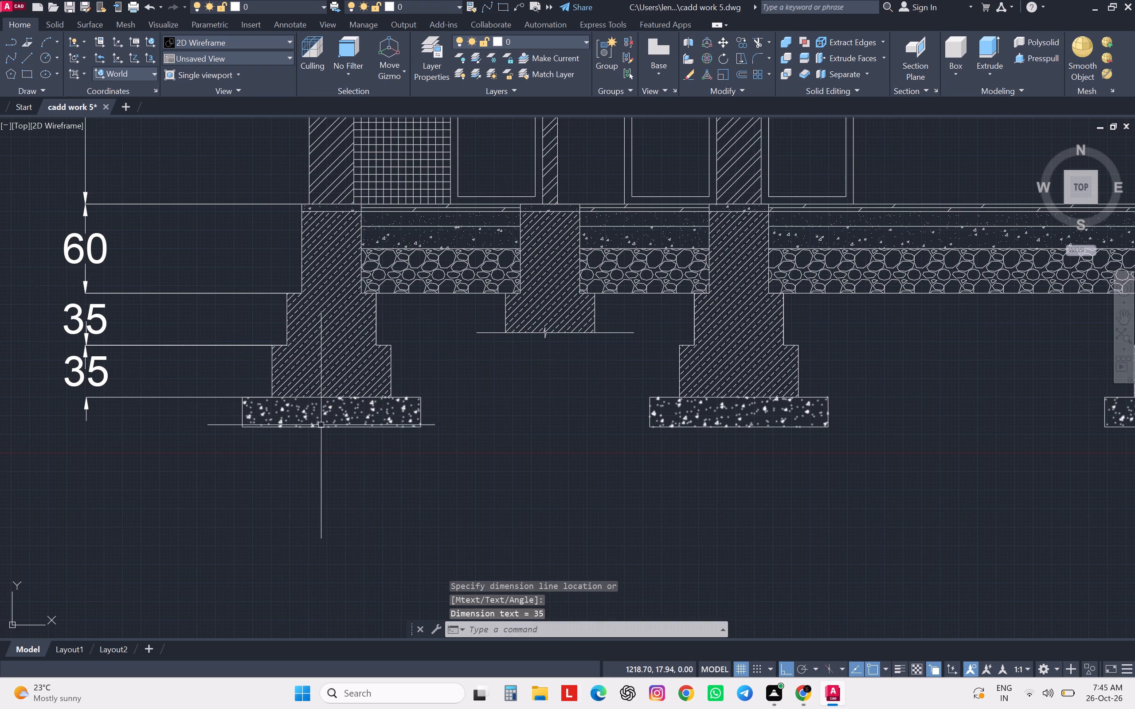
Add an aligned dimension for the thickness of the leftmost P.C.C. bed at the bottom of the vertical dimension chain.
scroll(318, 408, down, 3)
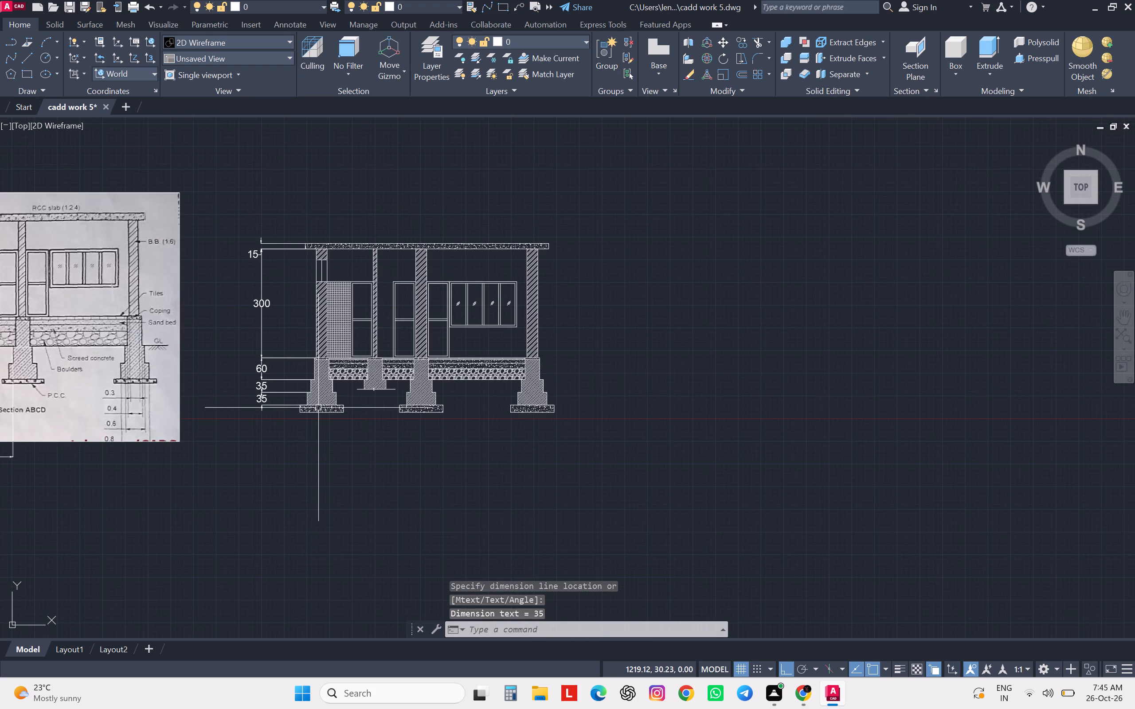
scroll(301, 411, up, 5)
key(space)
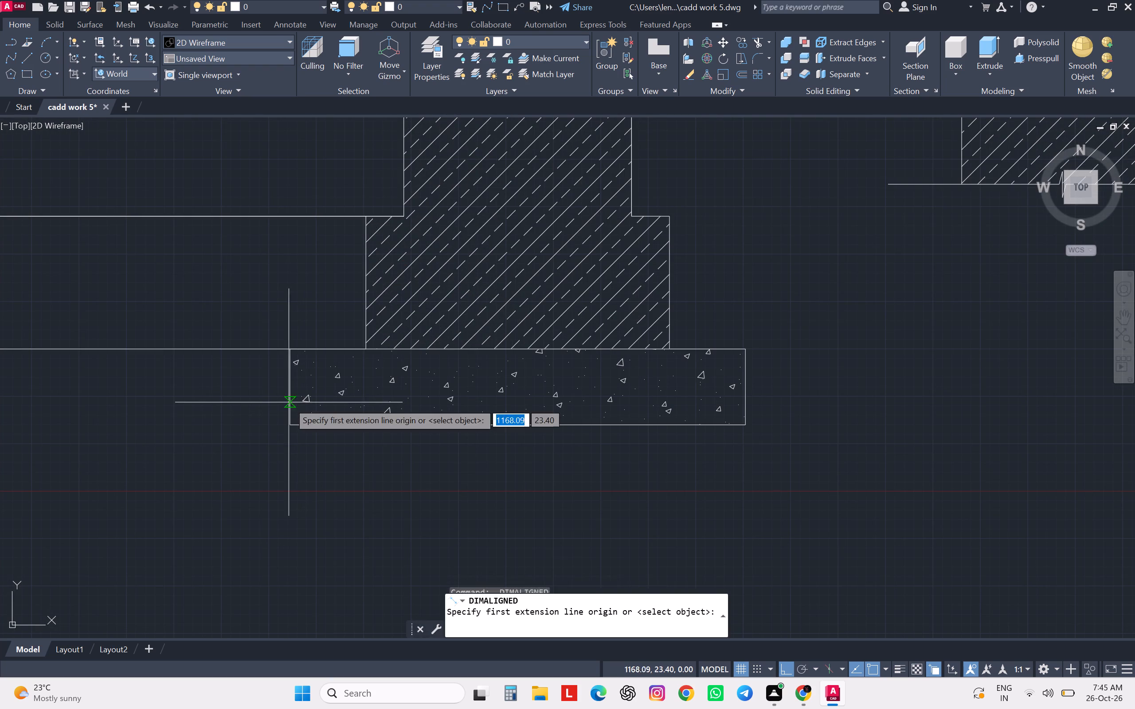
key(space)
click(289, 402)
scroll(292, 401, down, 3)
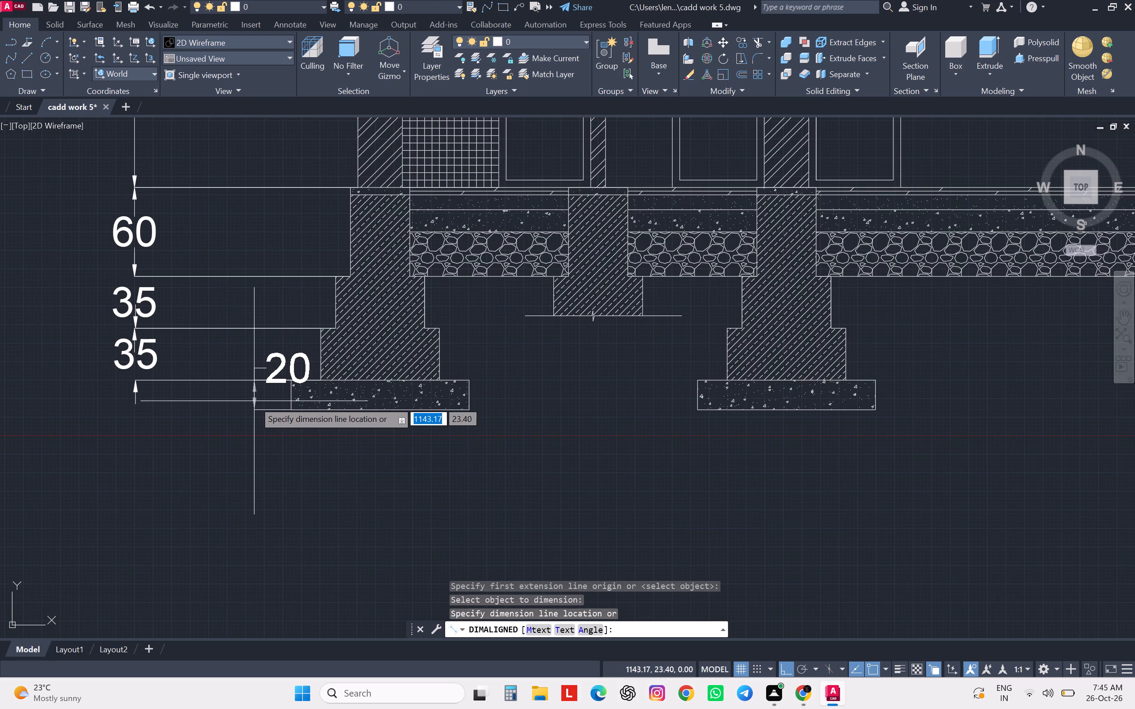
click(139, 384)
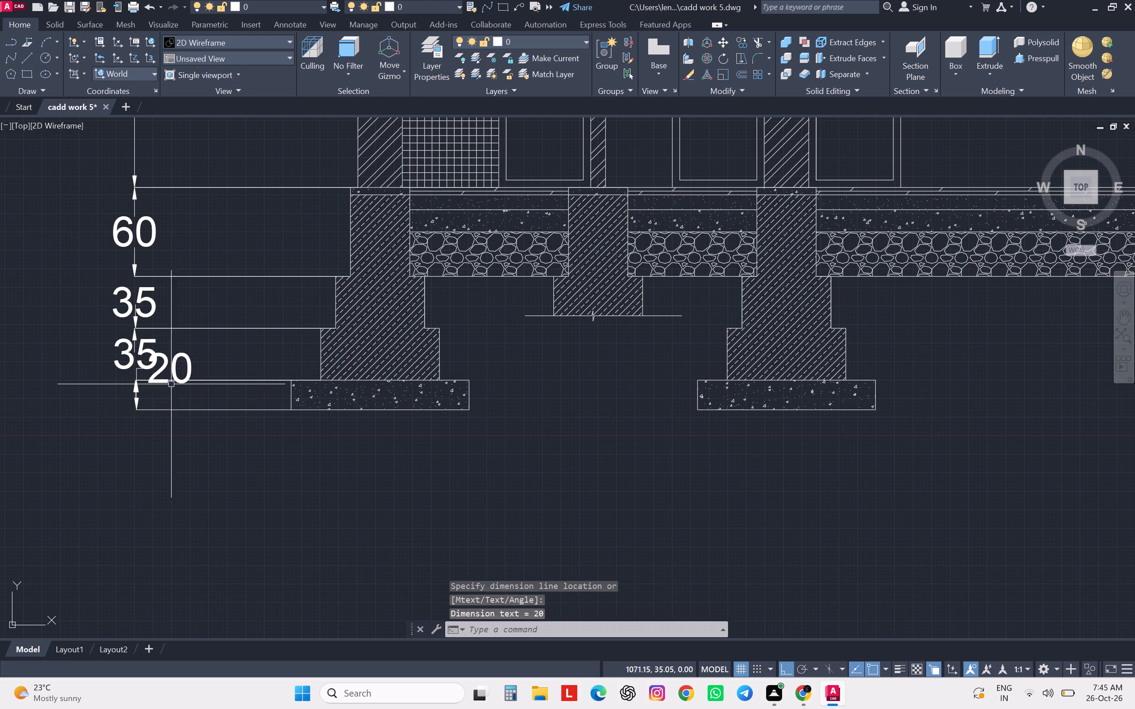
Add an aligned dimension for the width of the leftmost P.C.C. bed, placed below the footing.
scroll(416, 416, down, 5)
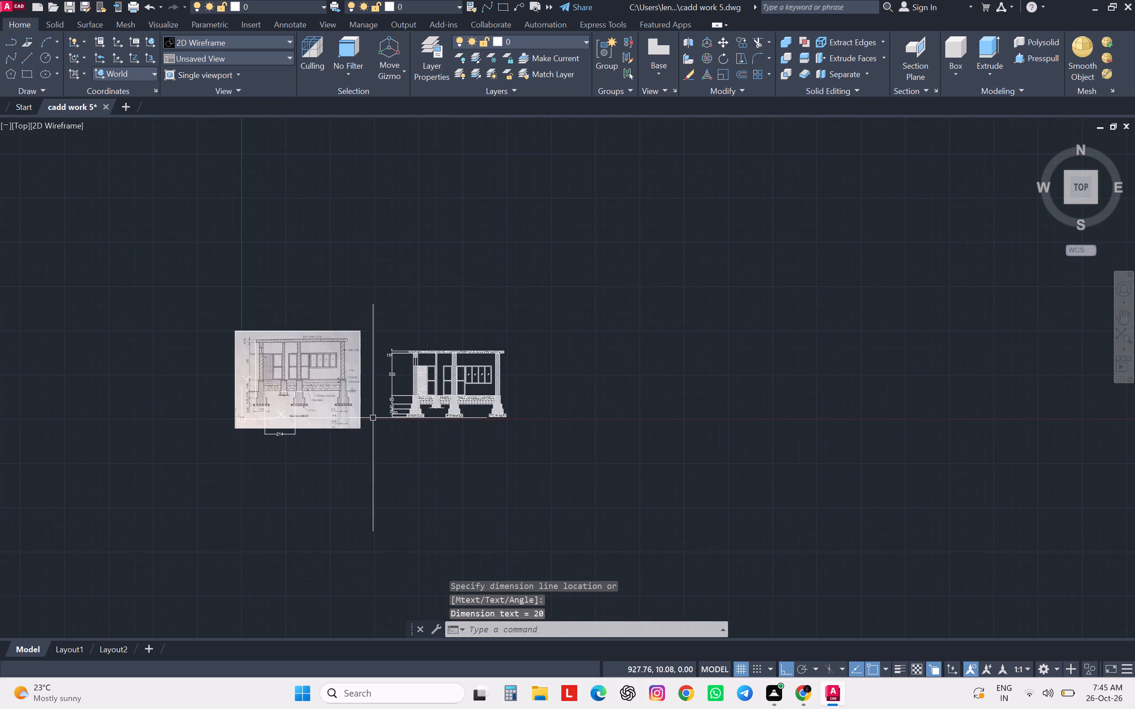
scroll(354, 412, up, 2)
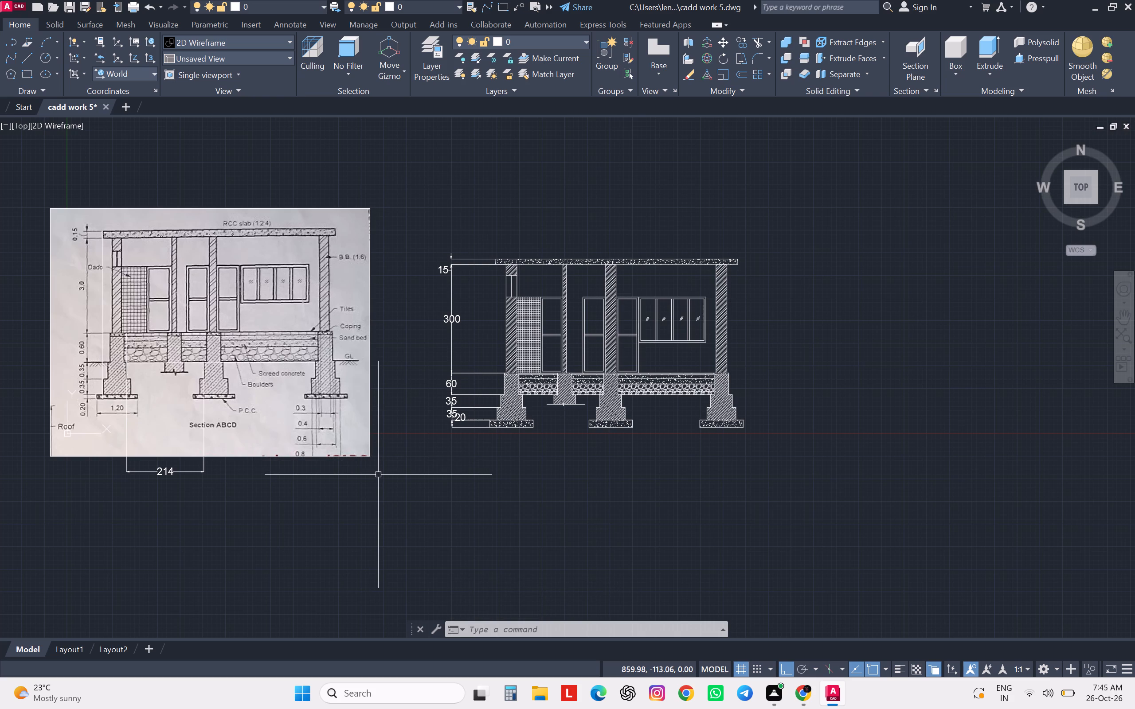
key(space)
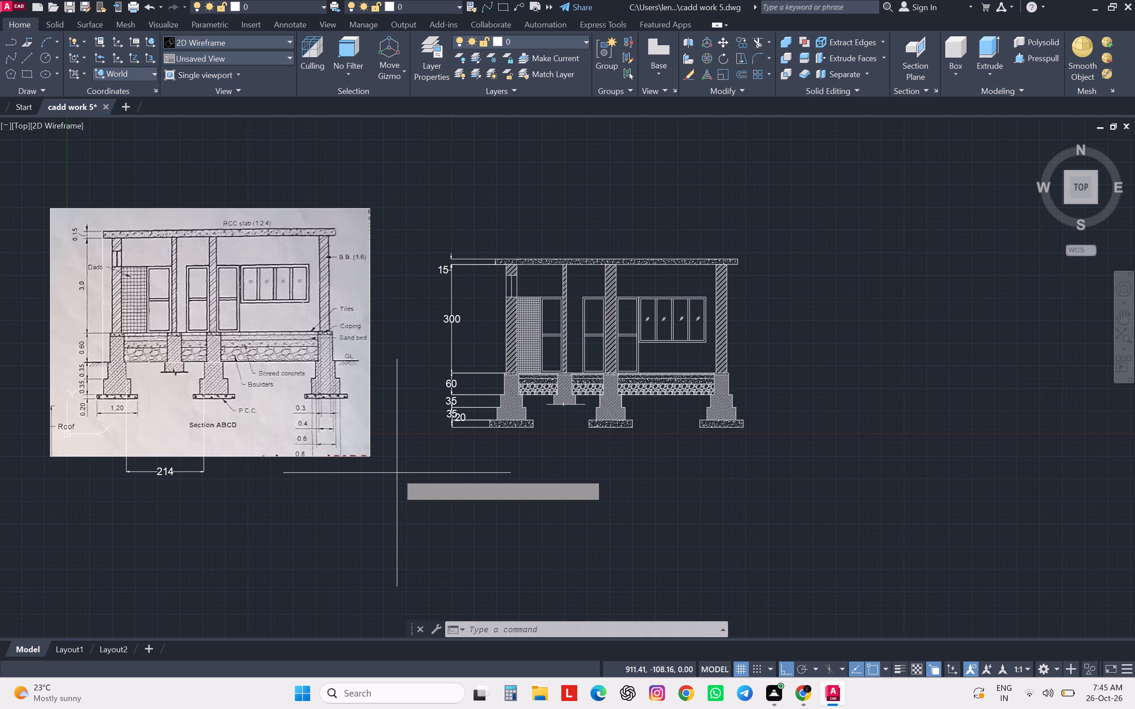
key(space)
scroll(503, 439, up, 2)
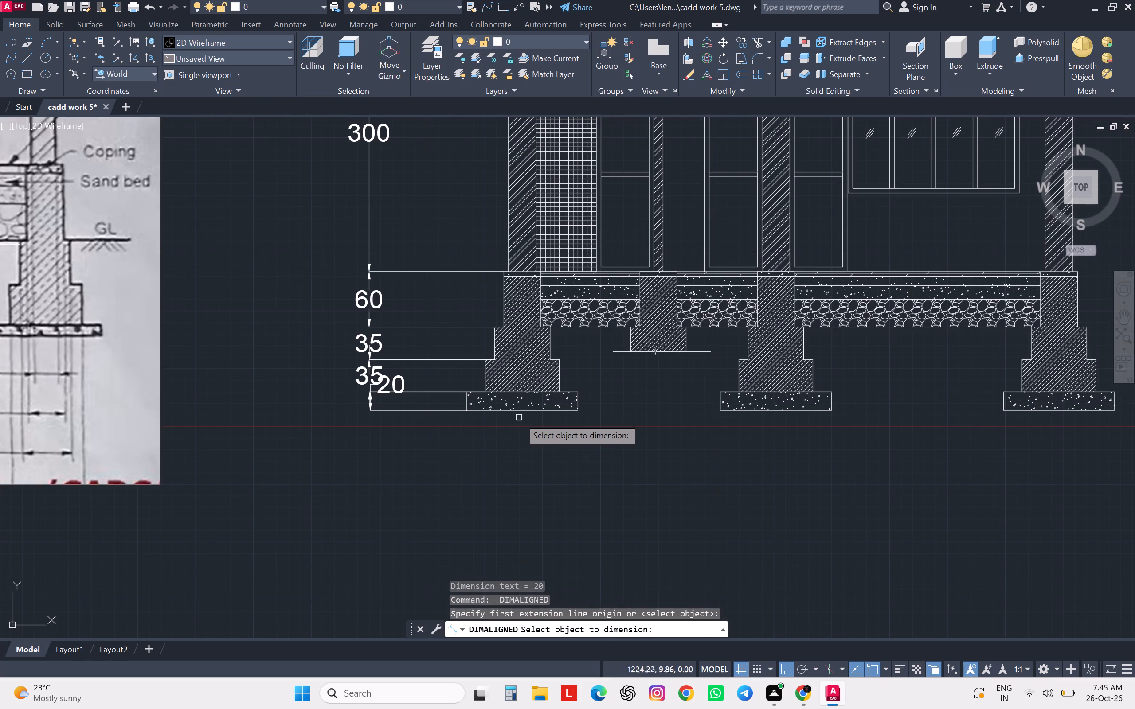
click(527, 412)
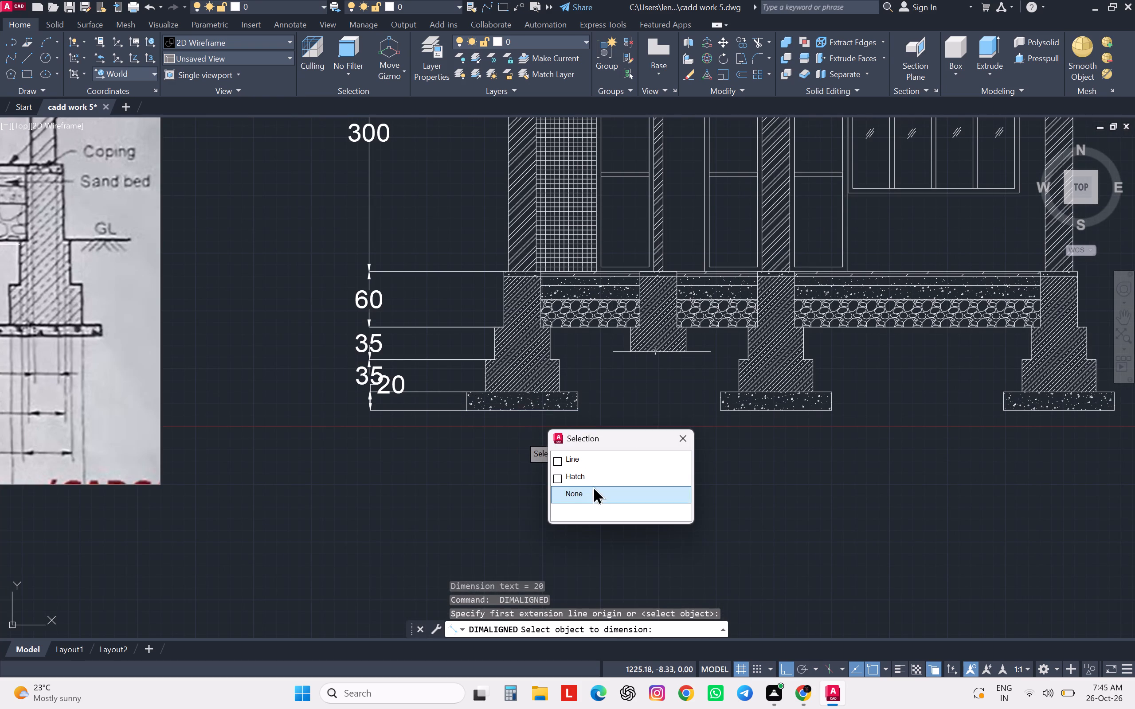
click(556, 461)
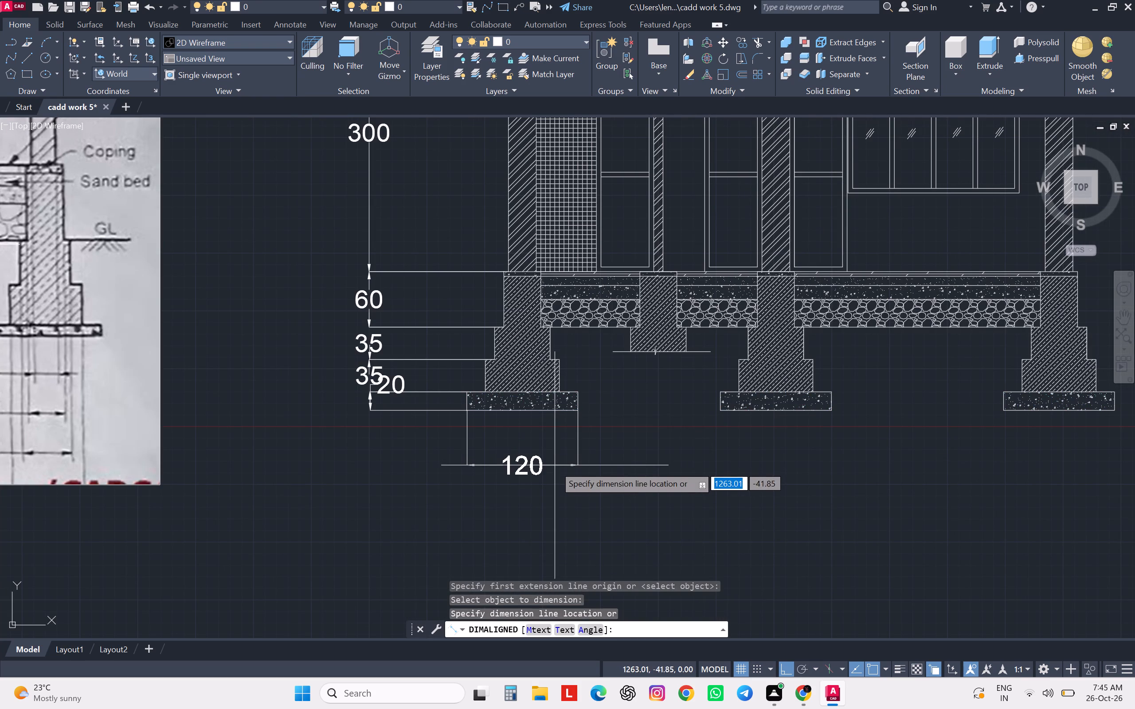
click(546, 478)
scroll(547, 475, down, 3)
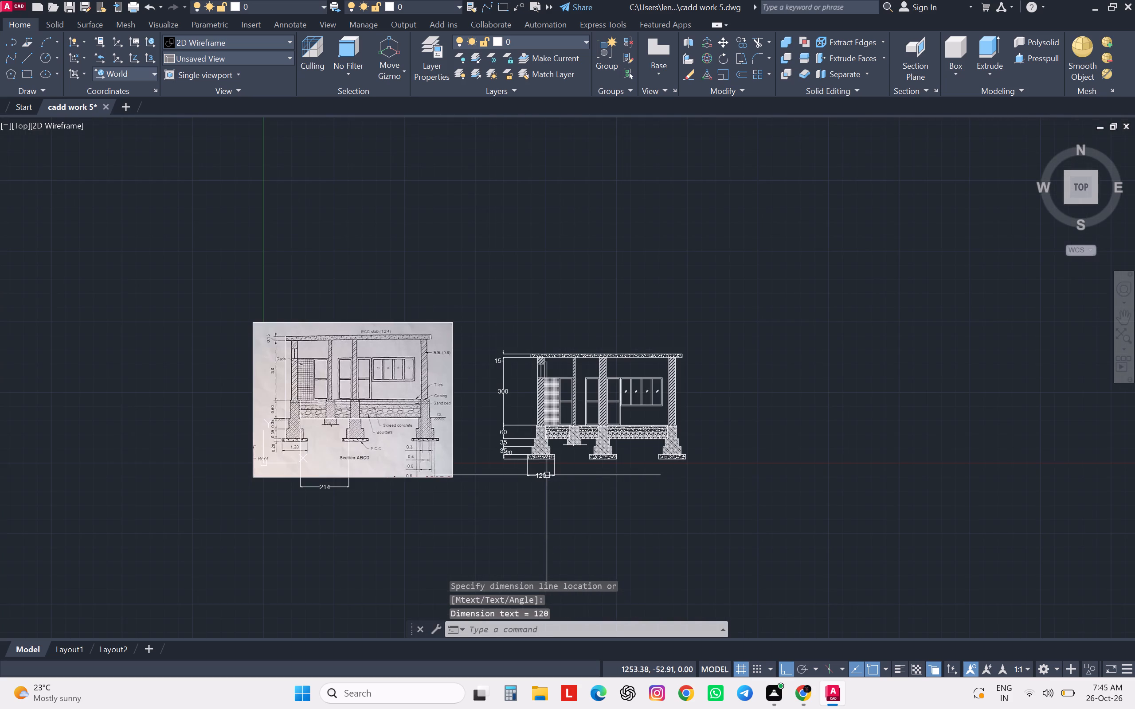
Draw a leader below the middle foundation's P.C.C. bed with a horizontal landing, a slanted line about 28 long at 120°, and an arrowhead stroke about 8 long.
scroll(292, 457, up, 1)
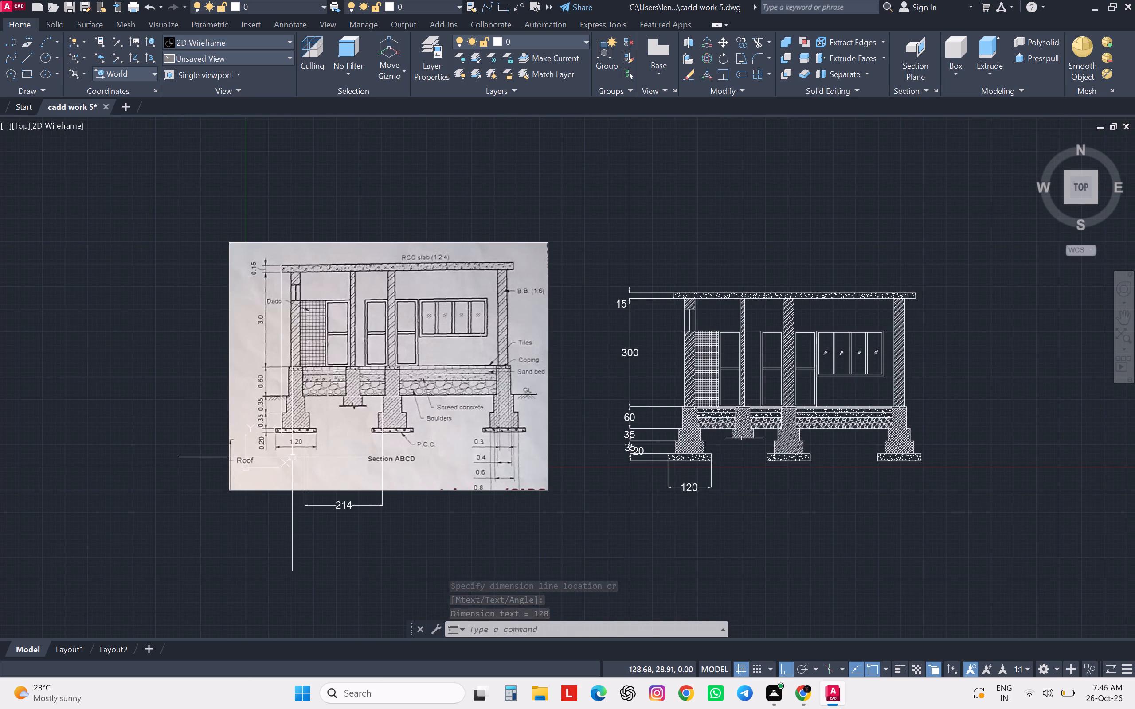
key(l)
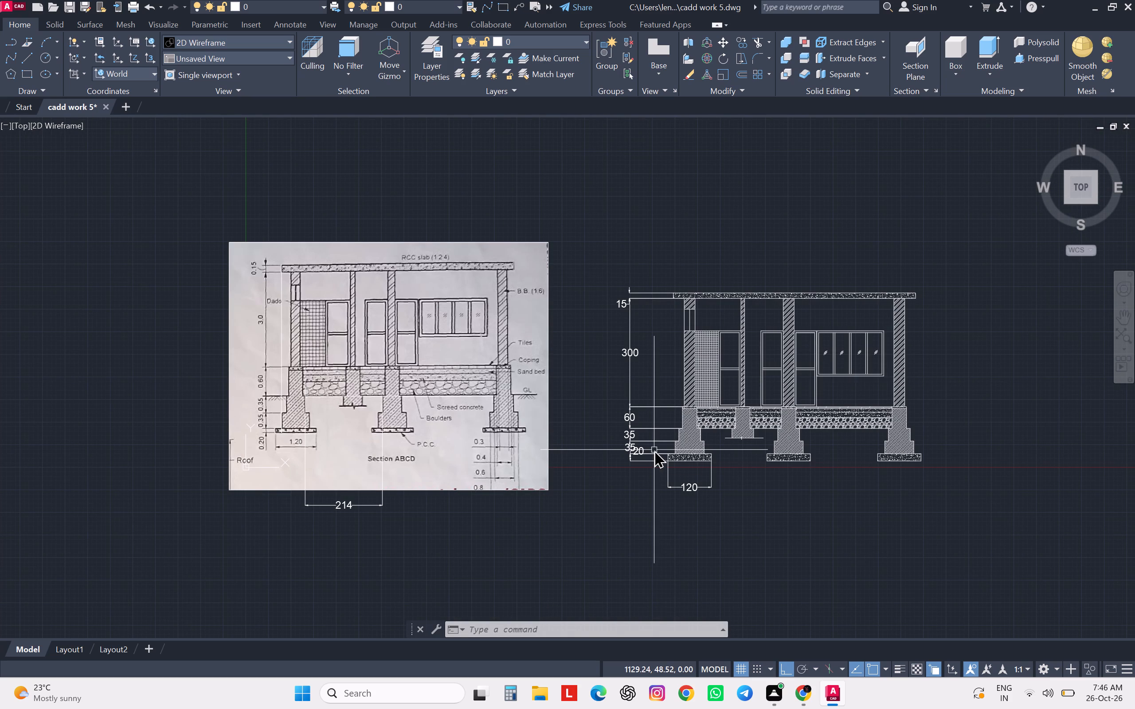
key(Return)
scroll(851, 482, up, 3)
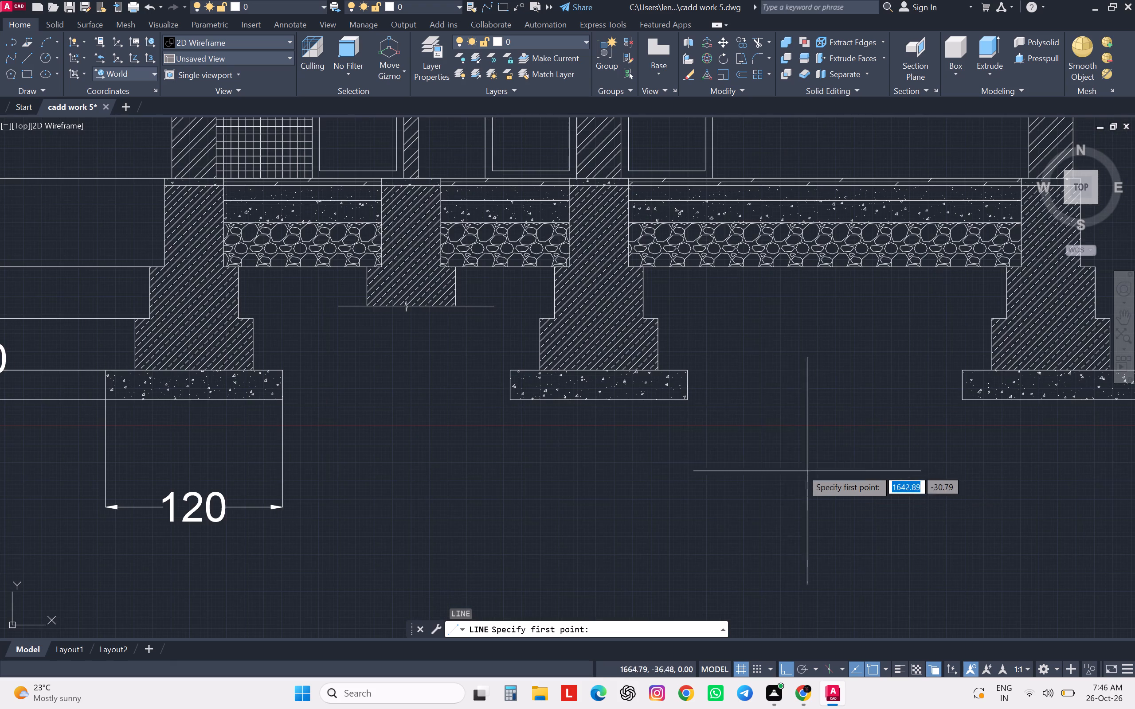
click(681, 444)
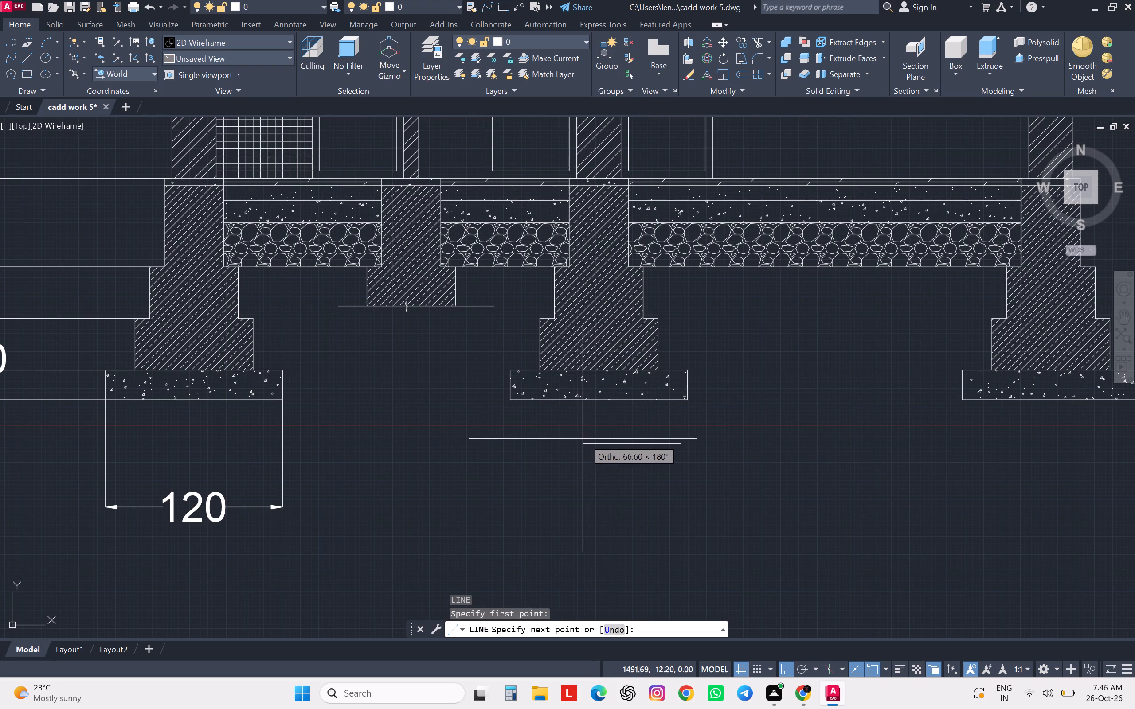
click(591, 440)
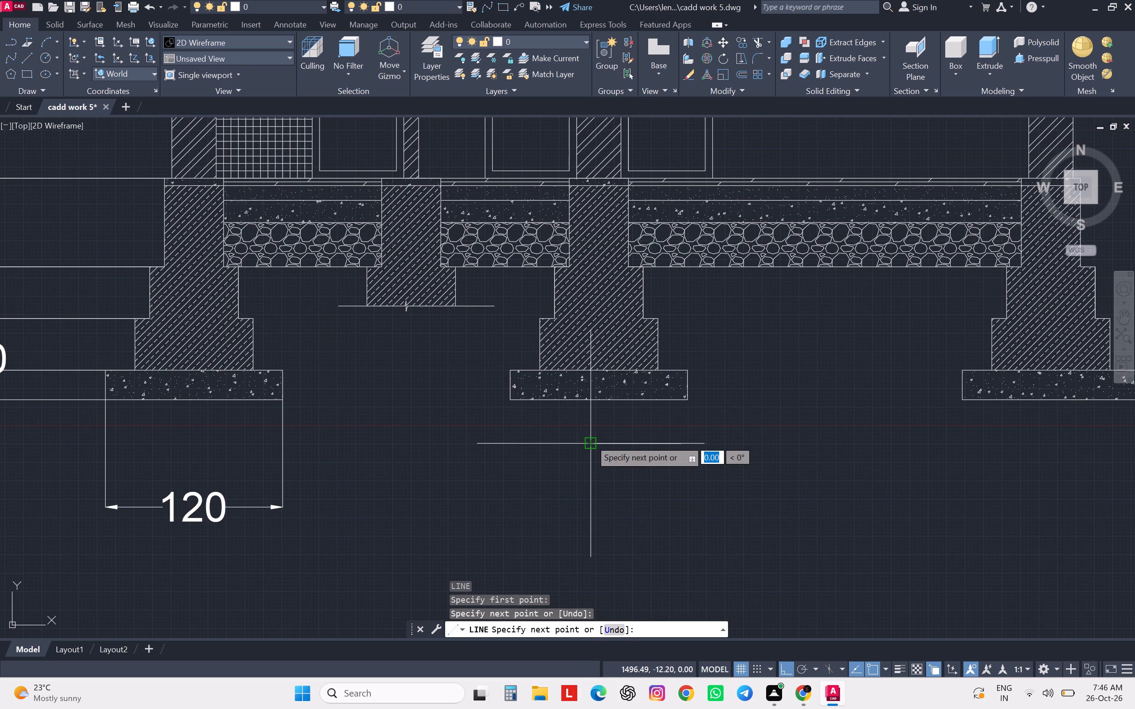
key(F8)
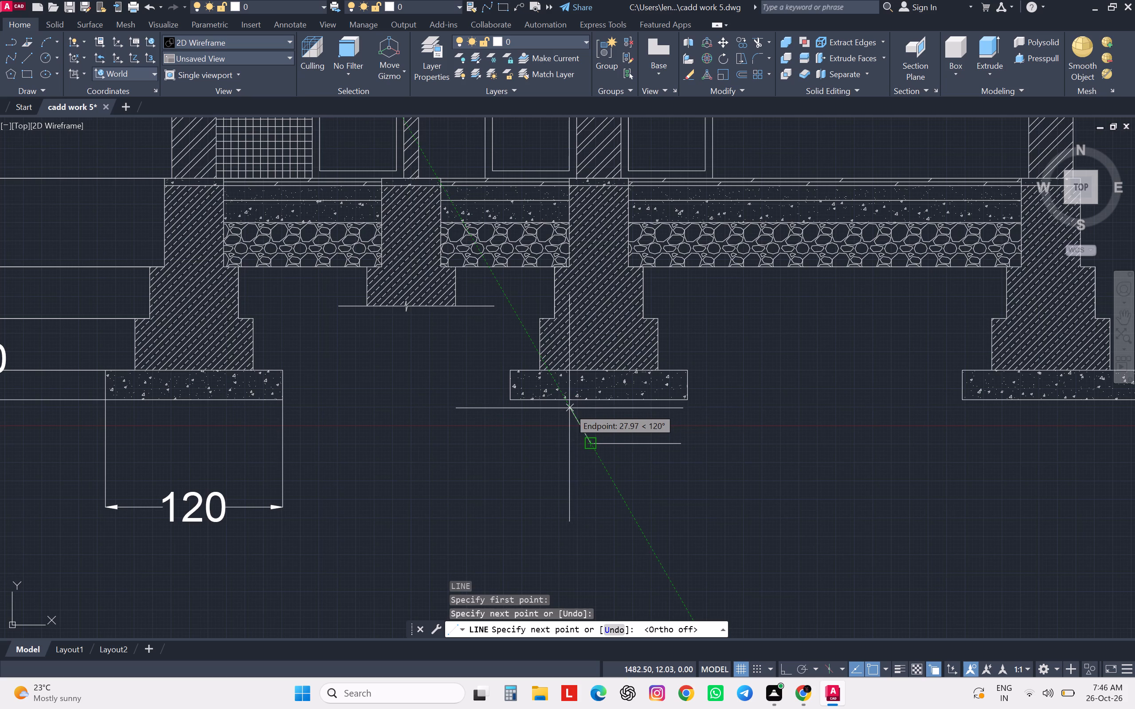
click(569, 408)
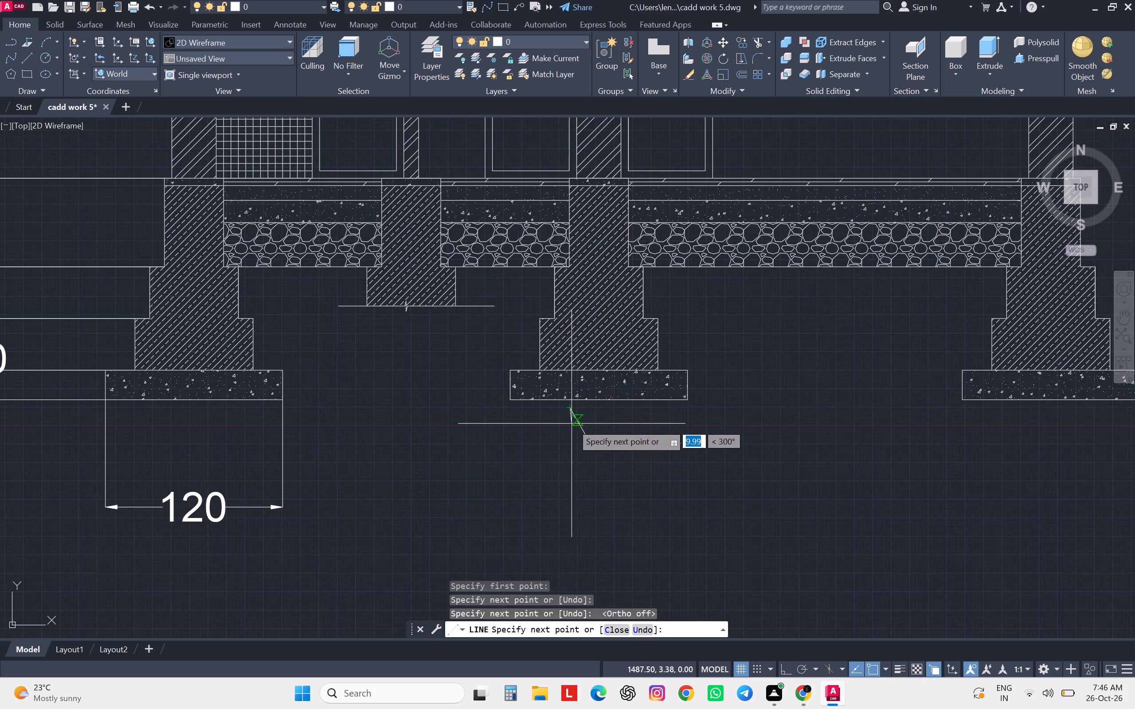
scroll(572, 424, up, 2)
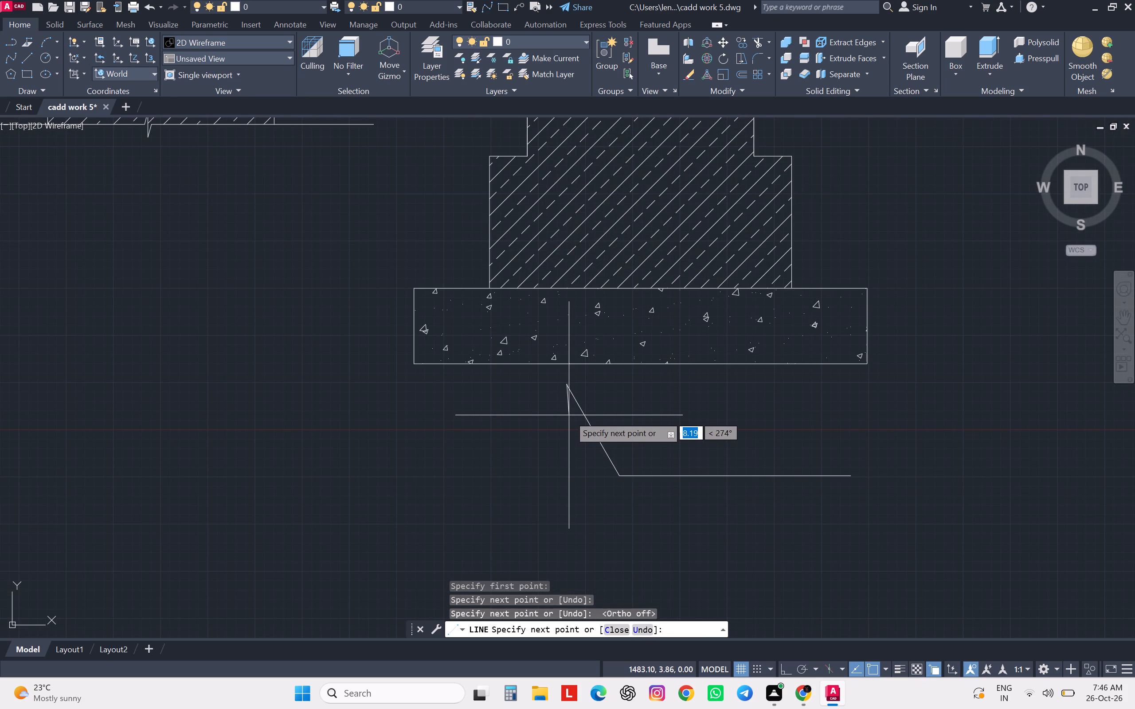
click(569, 415)
key(Escape)
key(Escape)
key(Escape)
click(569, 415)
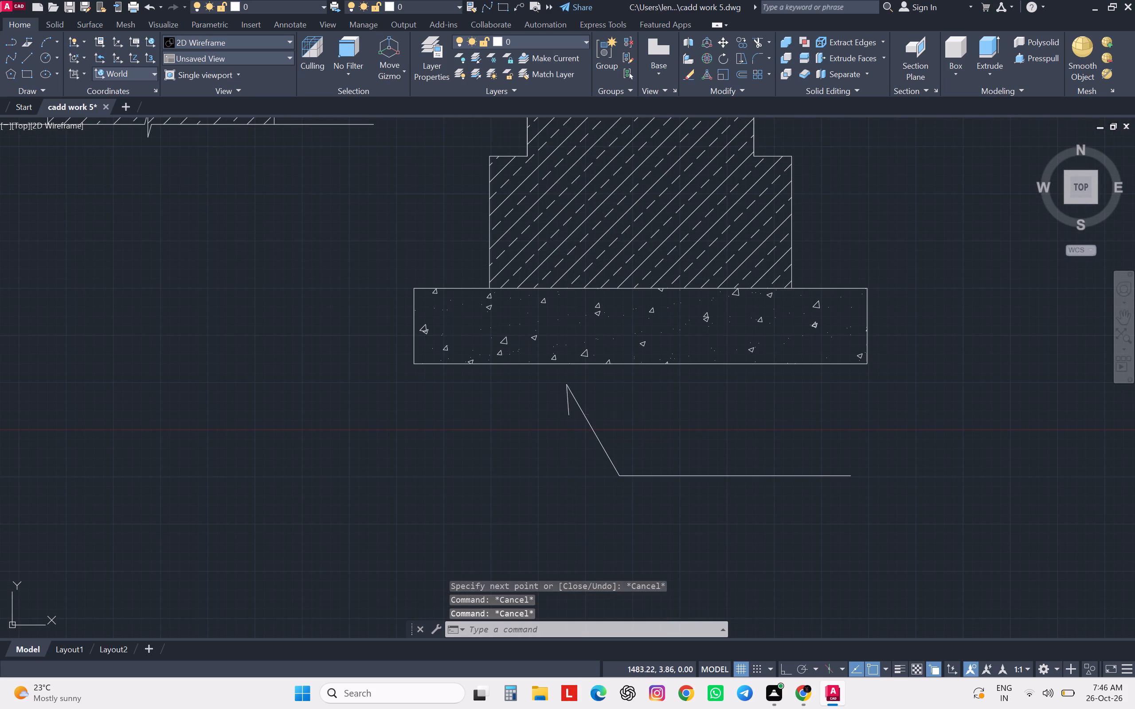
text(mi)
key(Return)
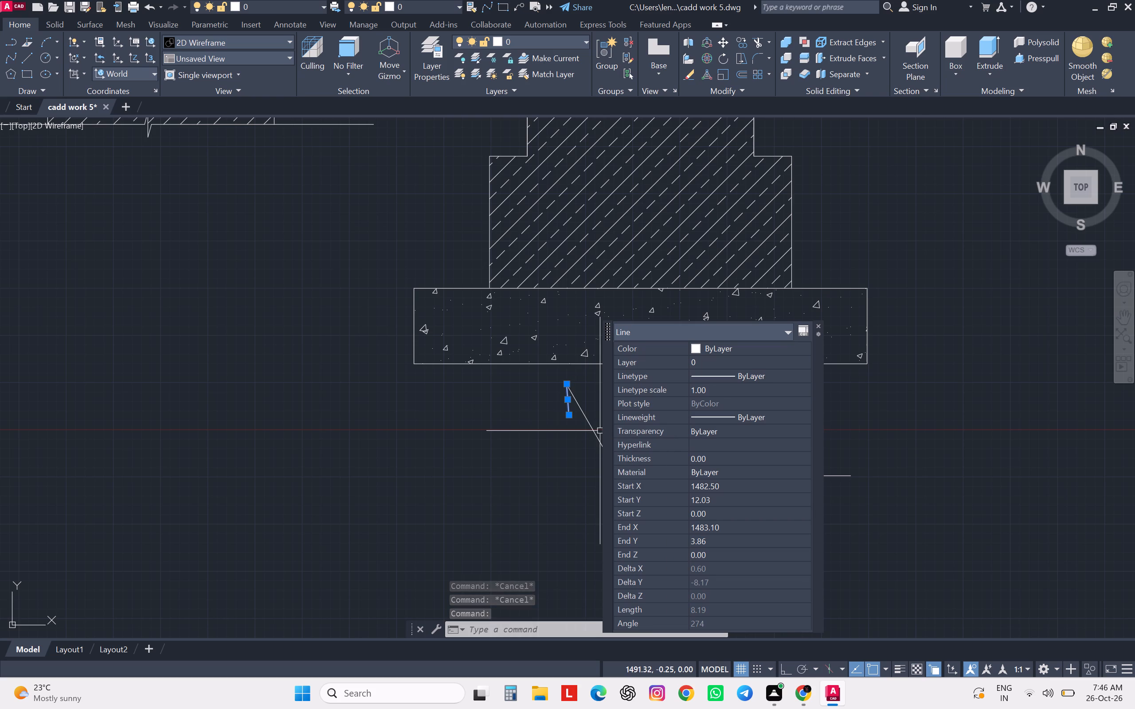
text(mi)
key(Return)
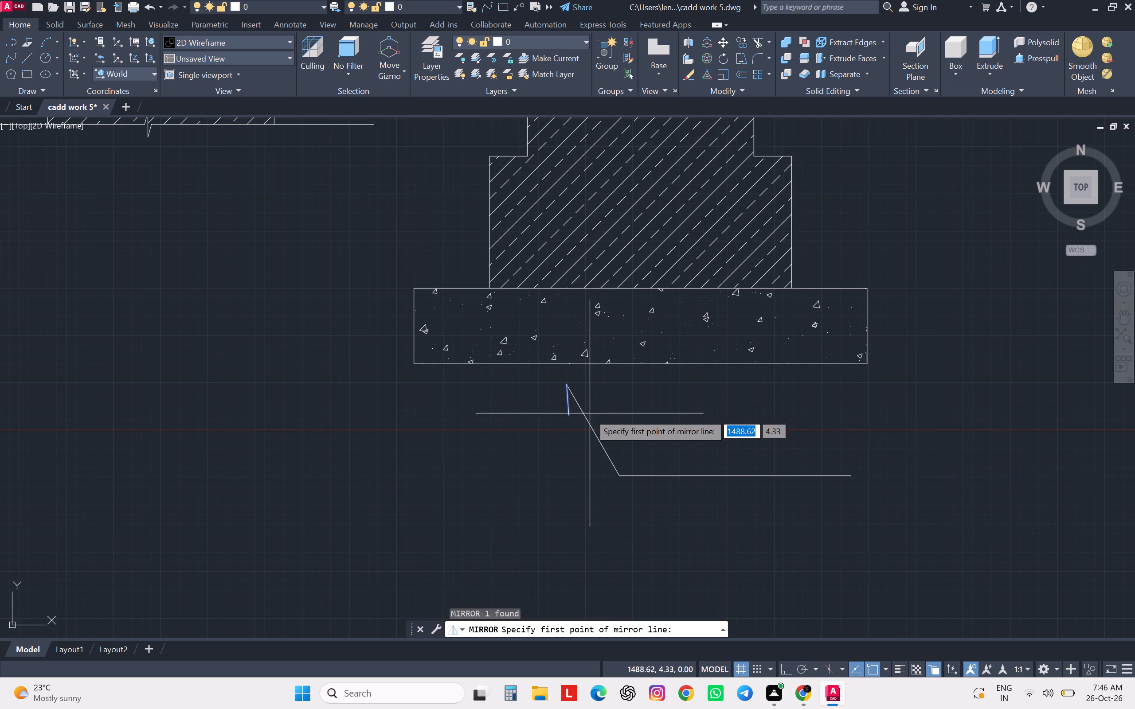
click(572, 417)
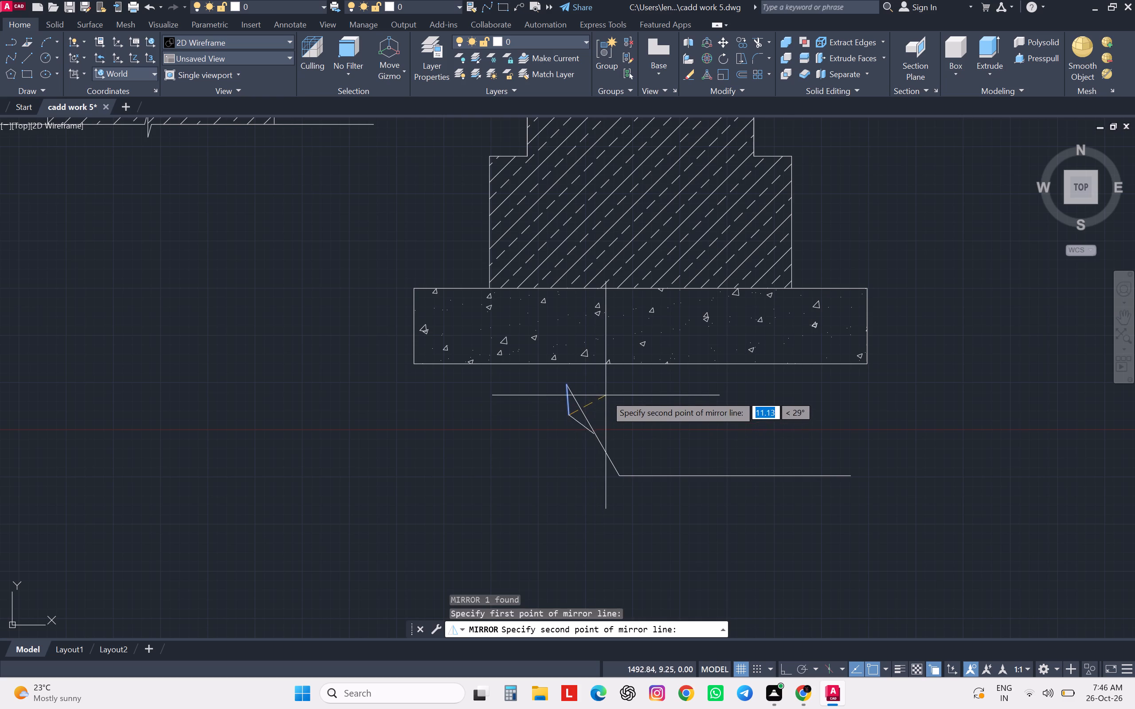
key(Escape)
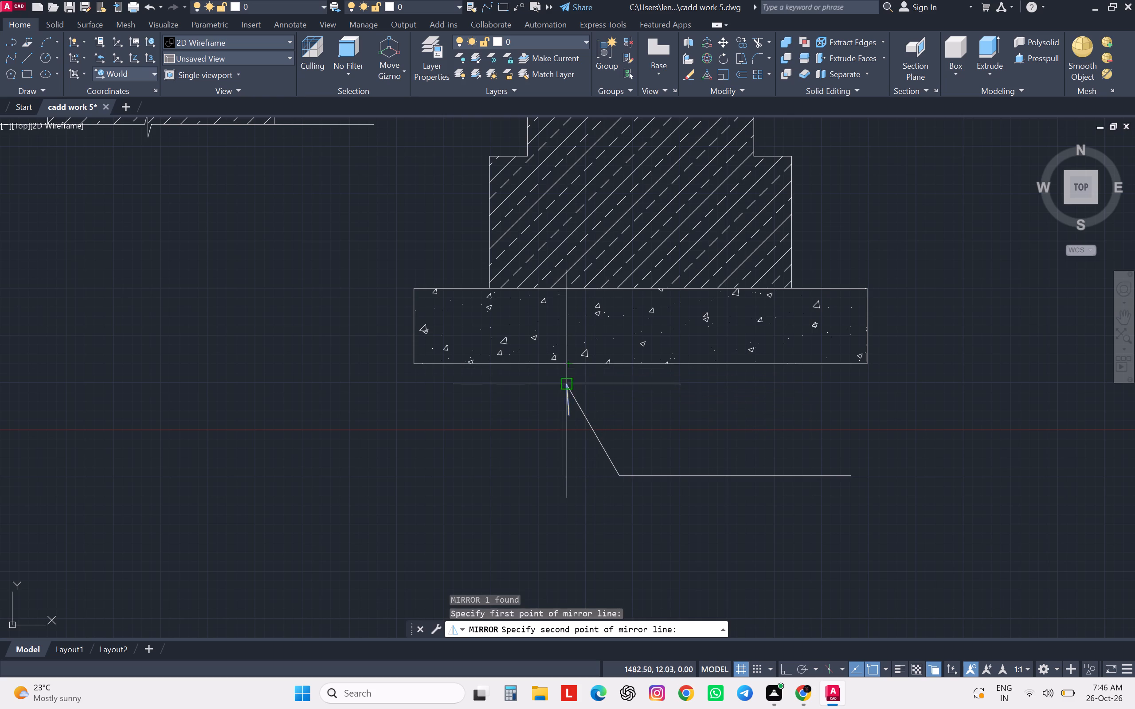
Mirror the short arrowhead stroke about the leader's slanted line, keeping the source stroke, to complete the arrowhead.
key(space)
click(567, 398)
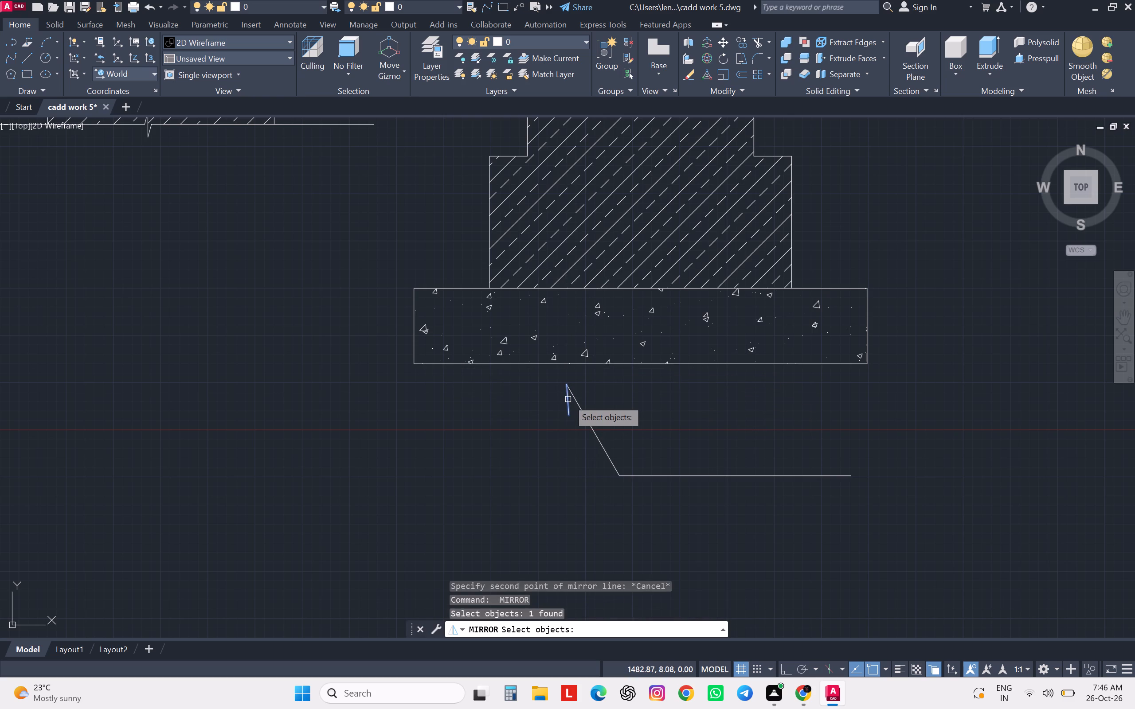
key(Return)
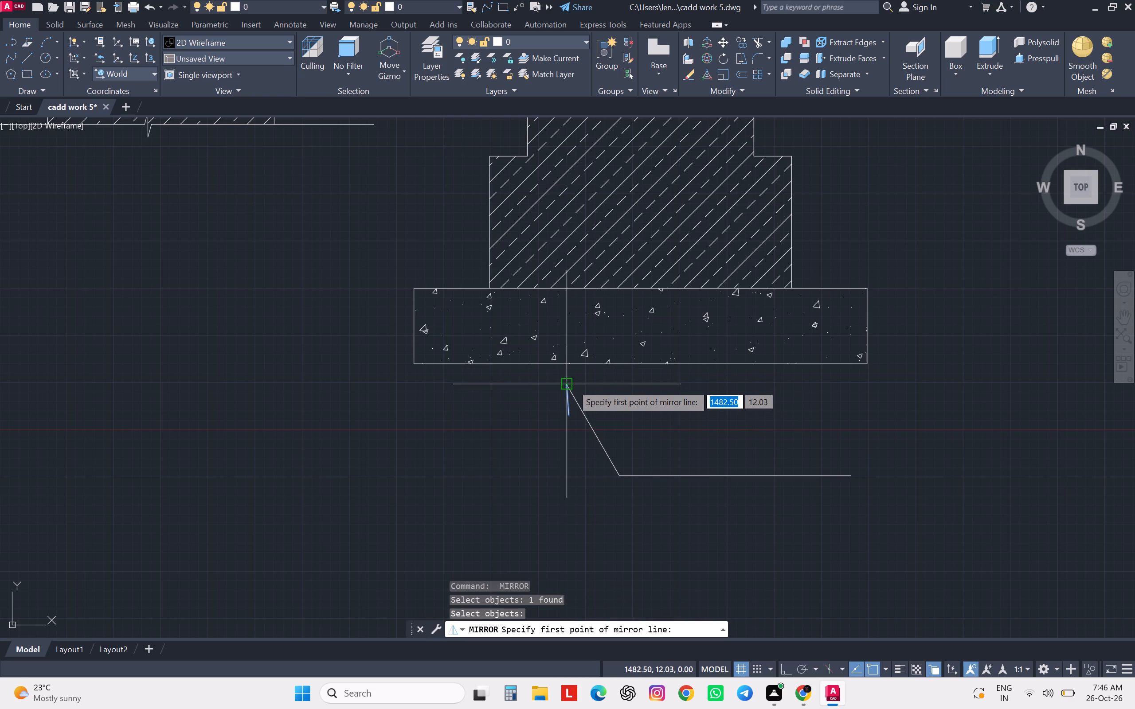
click(572, 384)
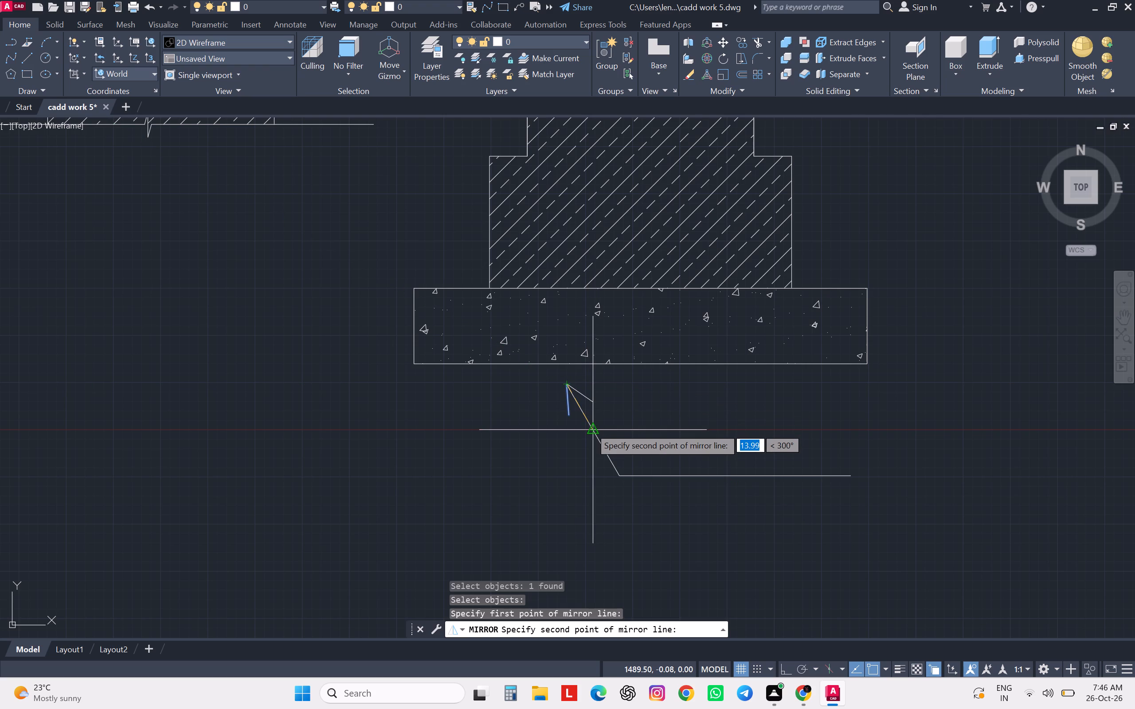
click(594, 427)
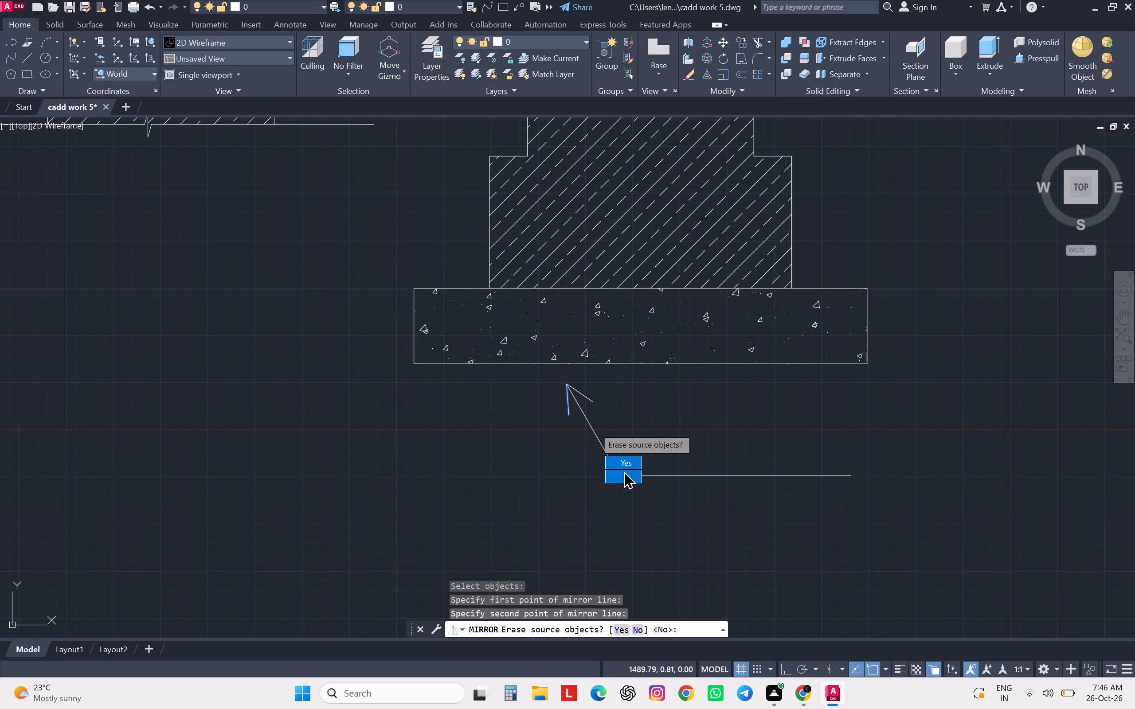
drag(626, 475, 594, 427)
scroll(594, 425, down, 1)
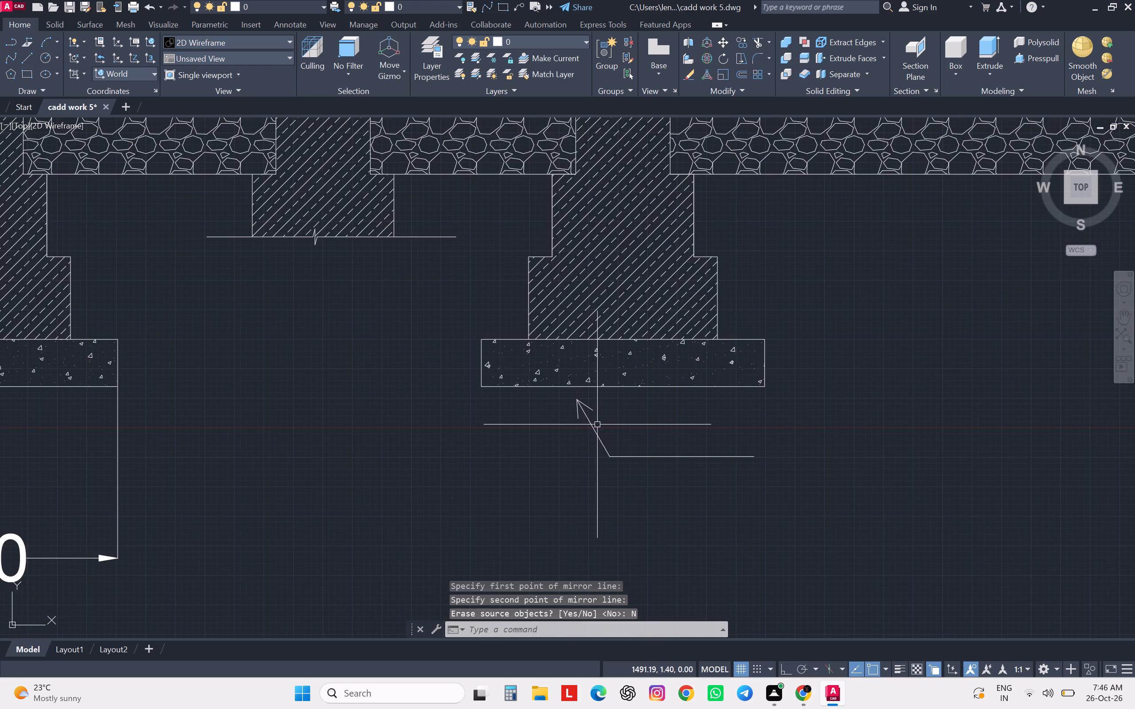
Draw a vertical cutting line about 23 long across the leader's horizontal landing, near its bend, with Ortho on.
scroll(597, 425, down, 2)
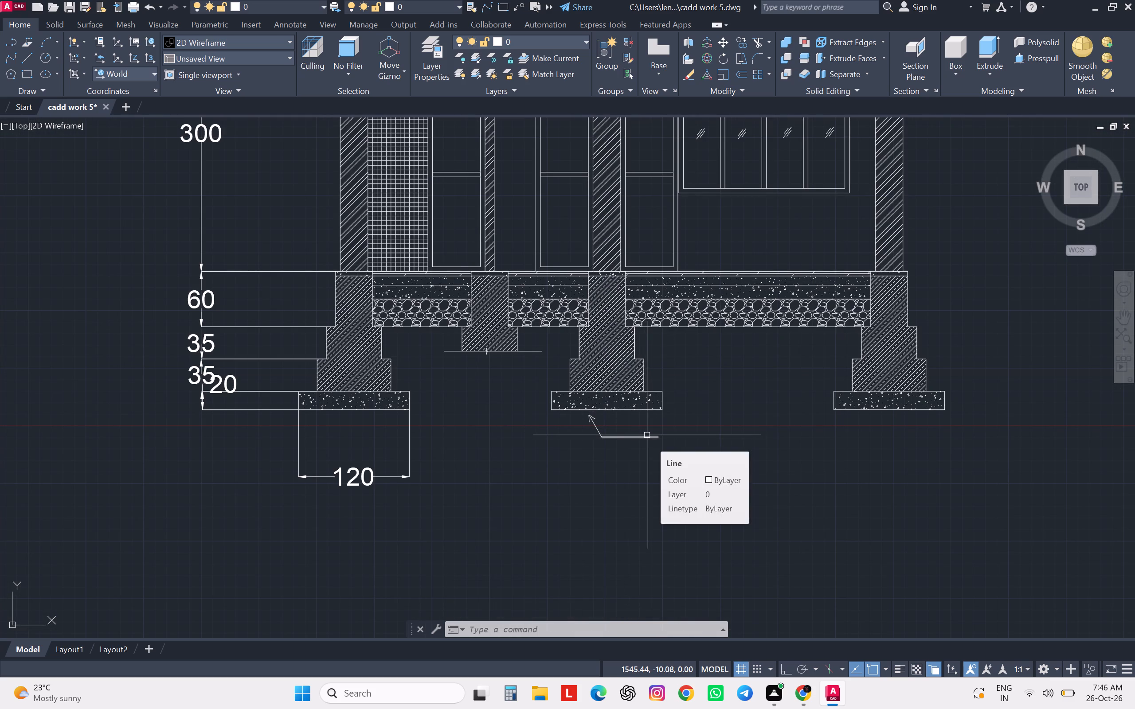
scroll(647, 435, down, 2)
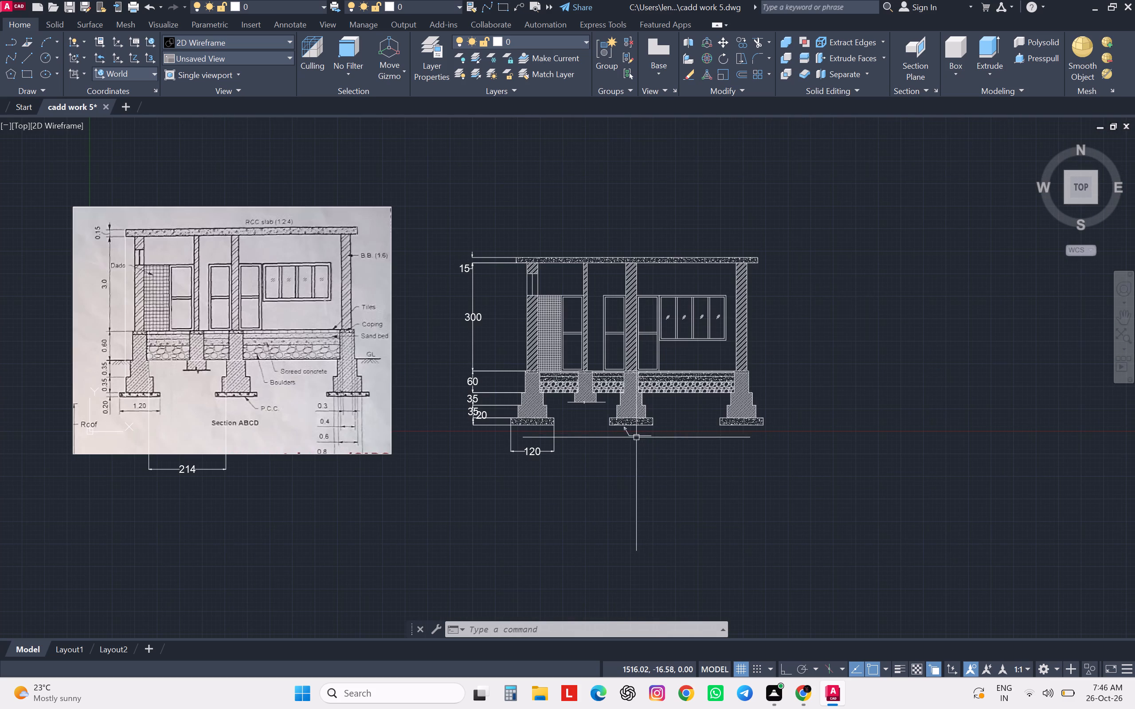
scroll(636, 437, up, 2)
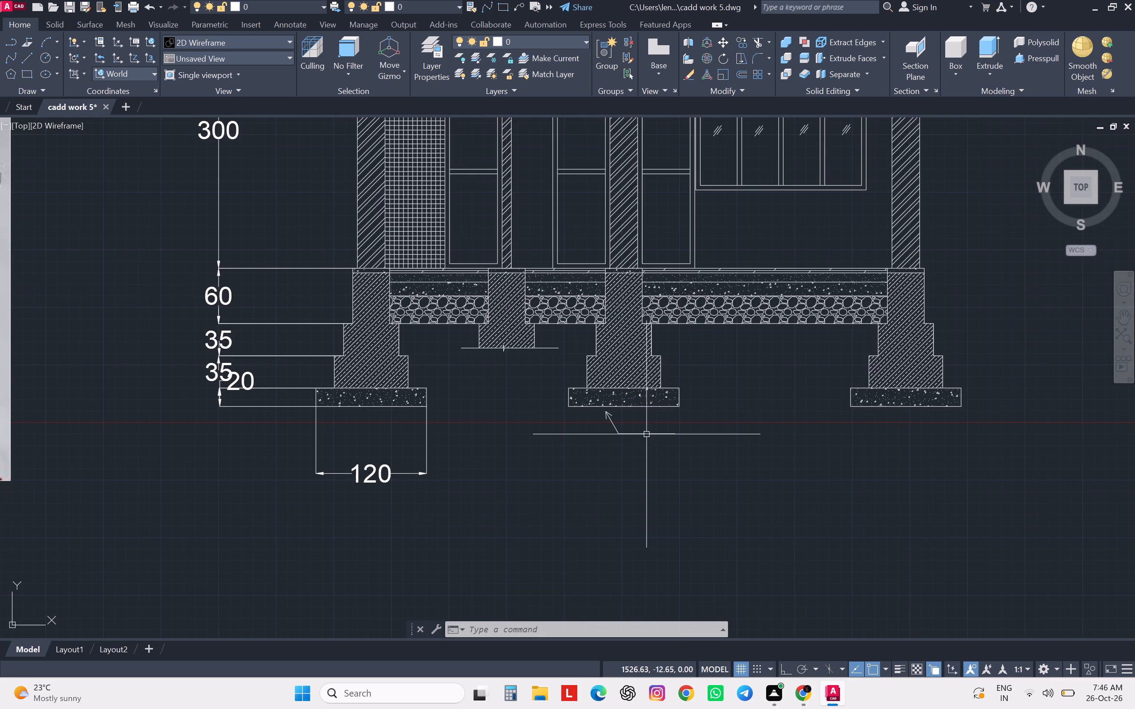
key(l)
key(Return)
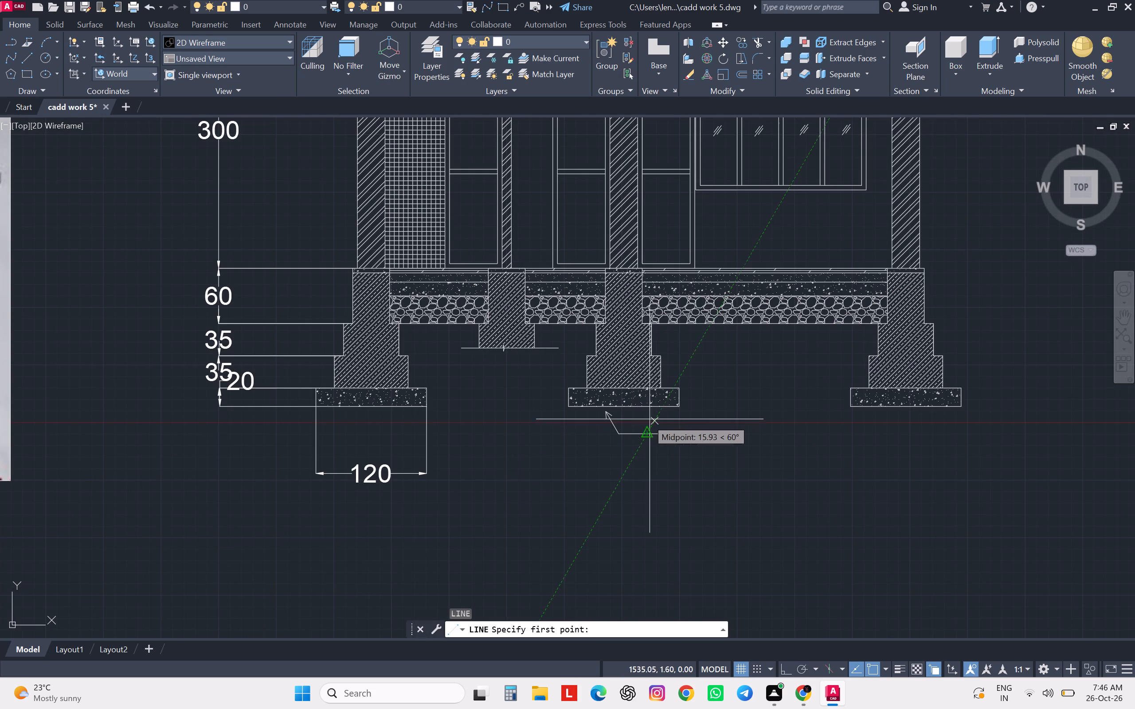
click(630, 422)
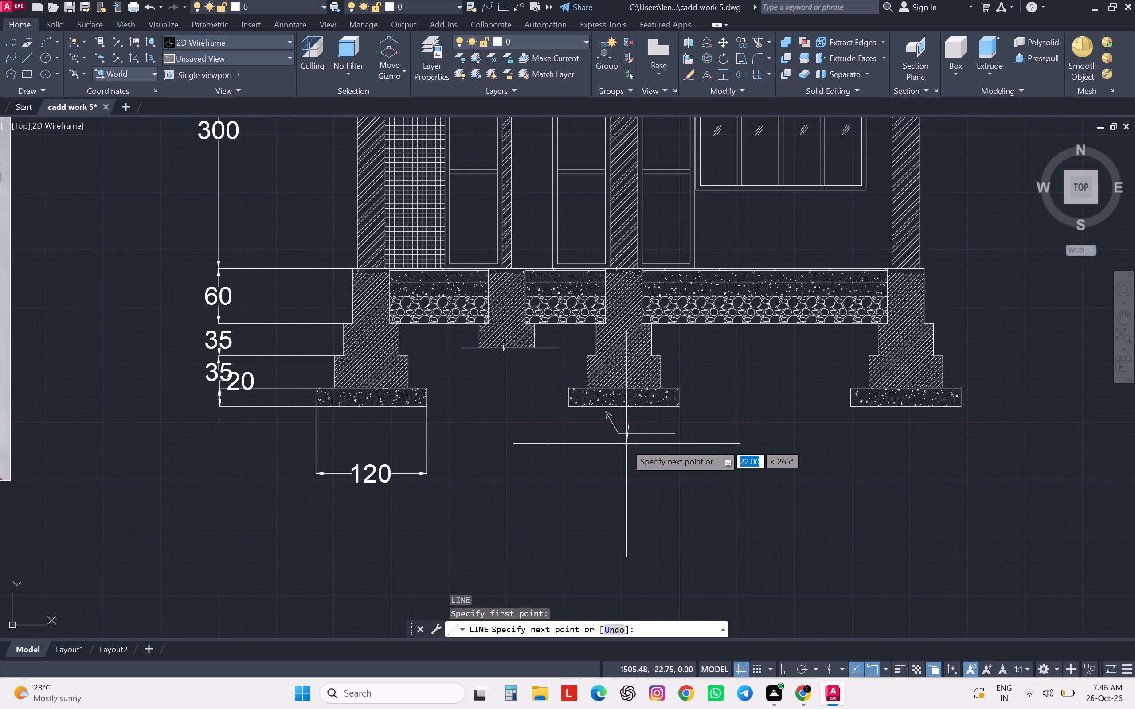
key(F8)
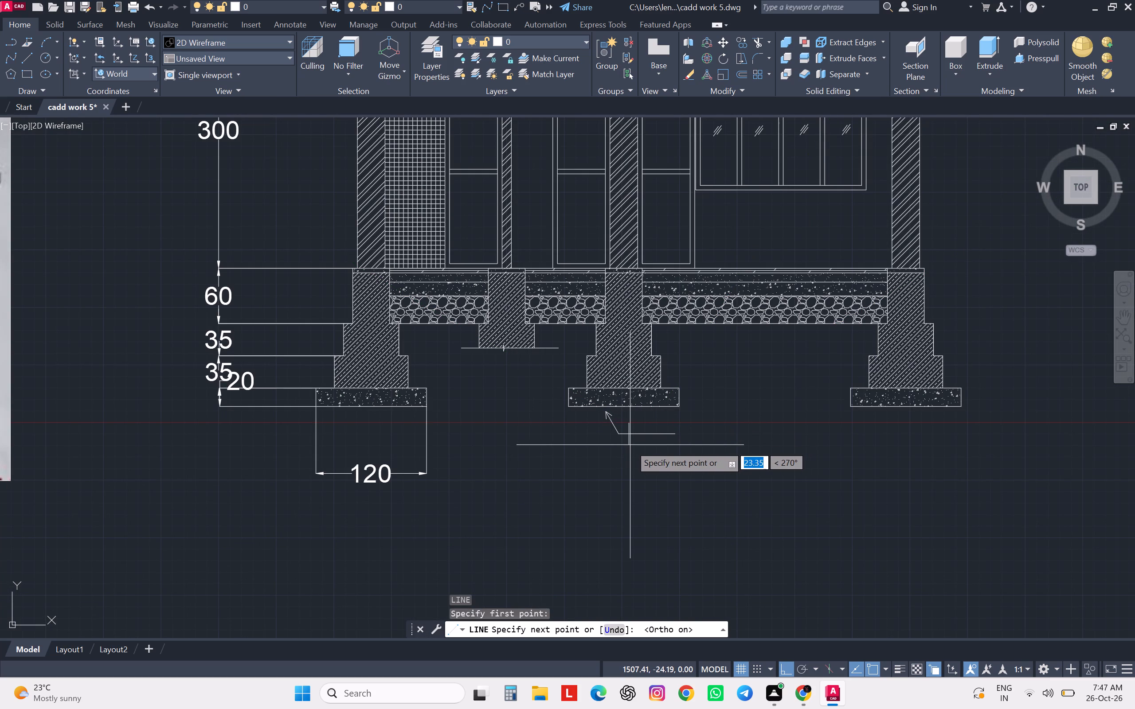
click(630, 445)
key(Escape)
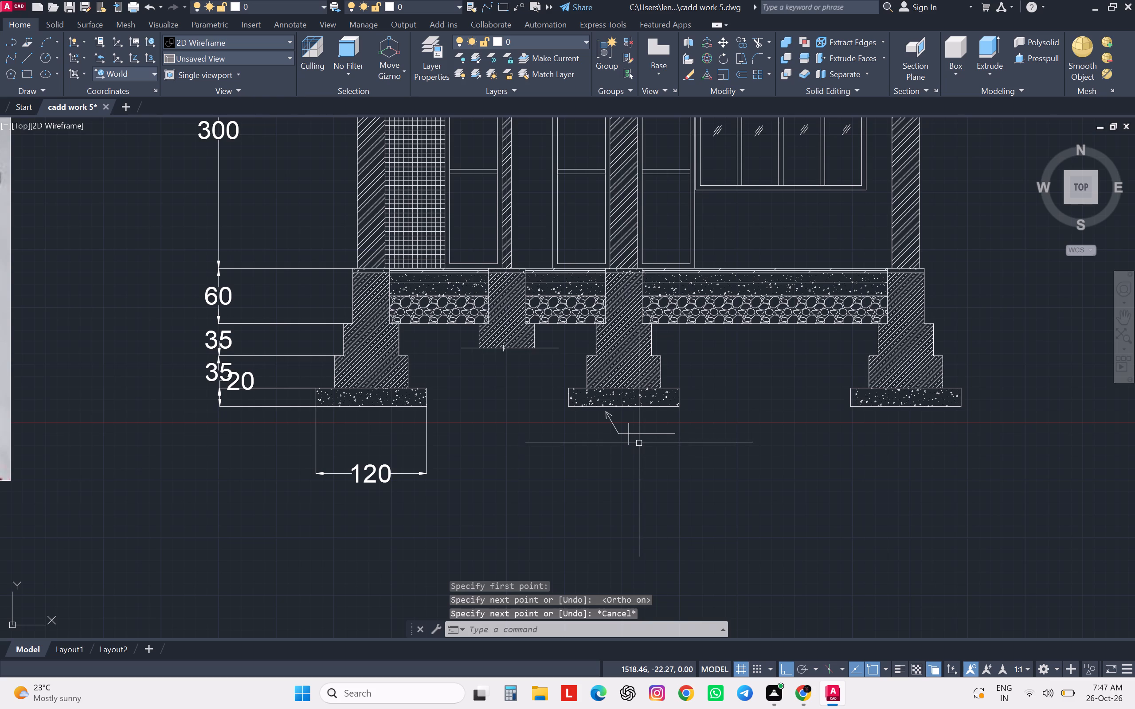
key(Escape)
key(Escape)
key(Escape)
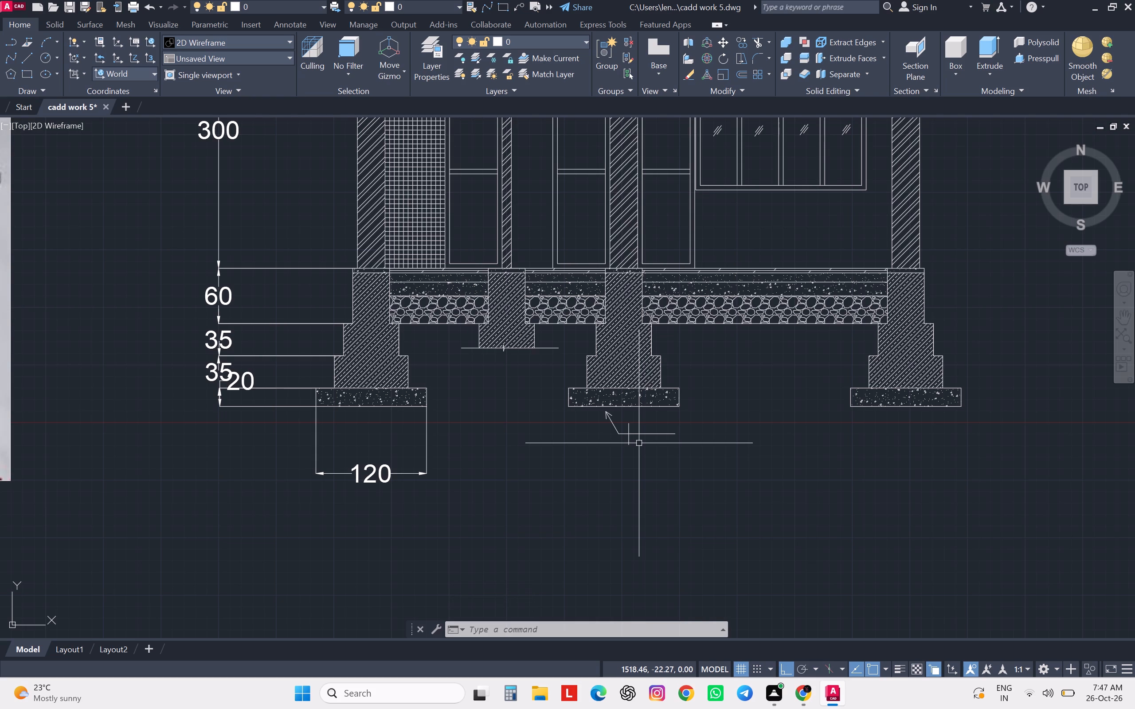
Trim the leader's landing beyond the vertical cutting line and delete the cutting line.
text(tr)
key(space)
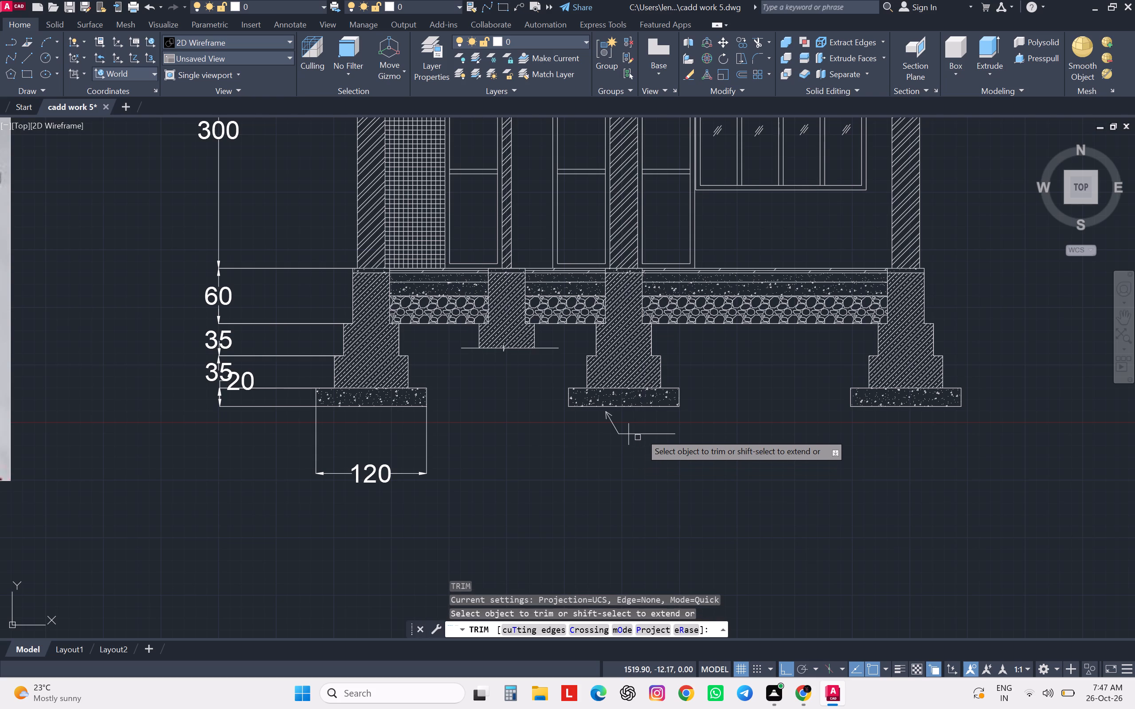
click(641, 433)
key(Escape)
click(629, 428)
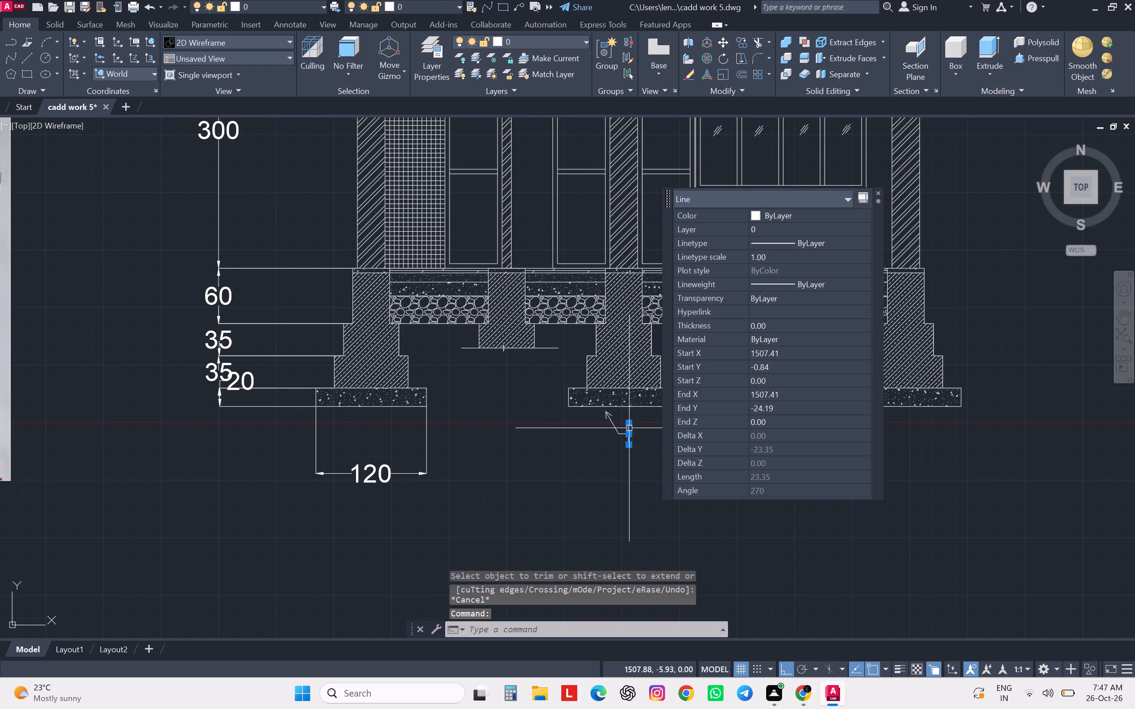
key(Delete)
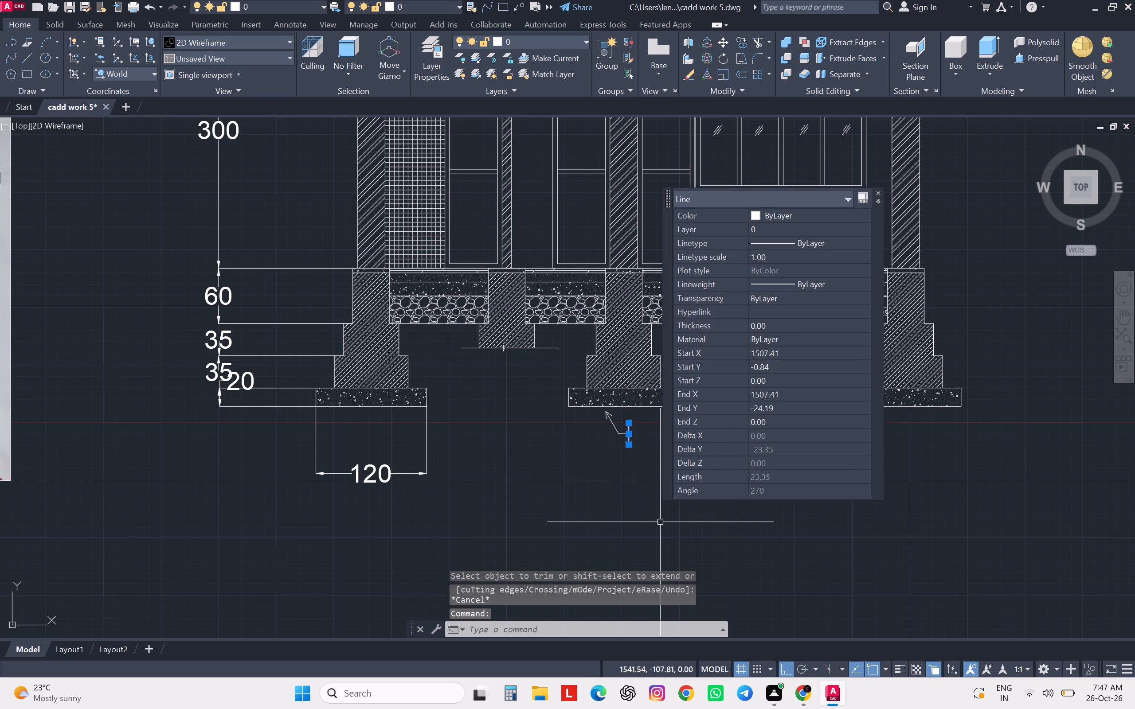
key(Delete)
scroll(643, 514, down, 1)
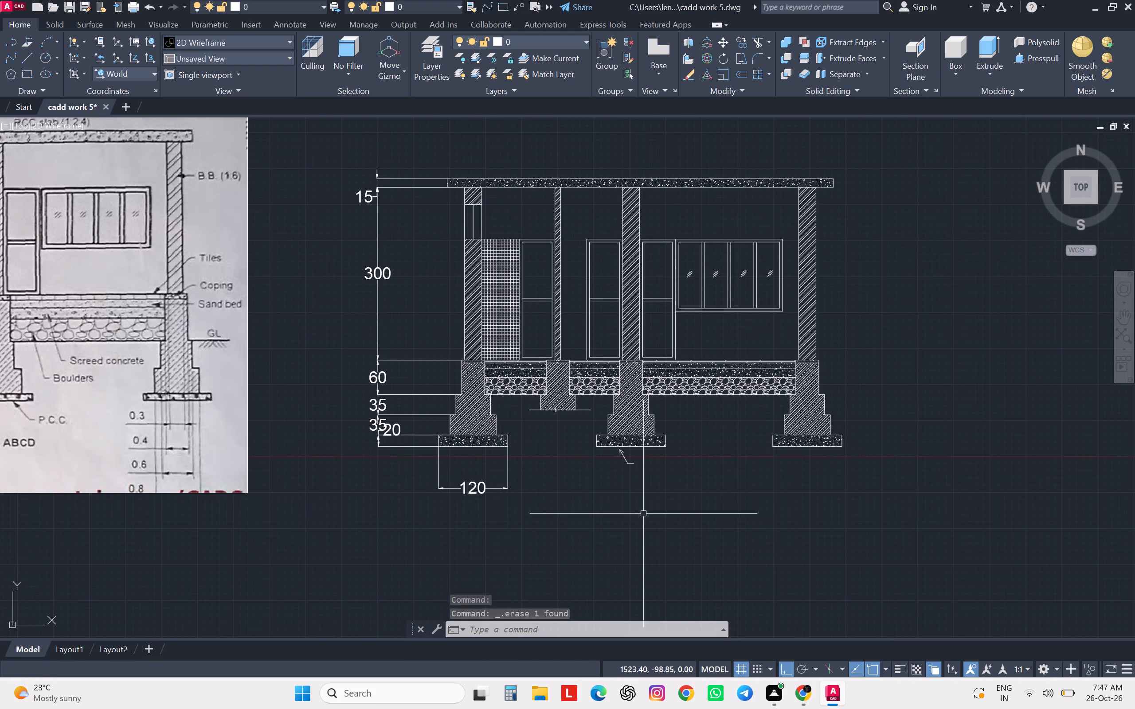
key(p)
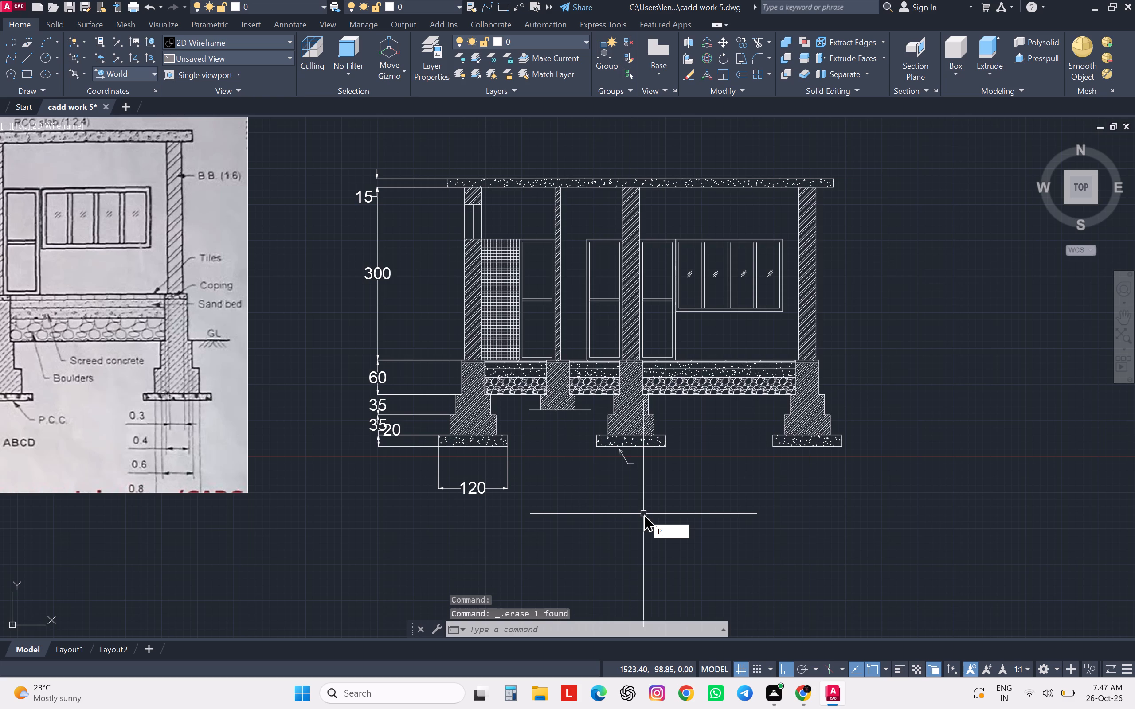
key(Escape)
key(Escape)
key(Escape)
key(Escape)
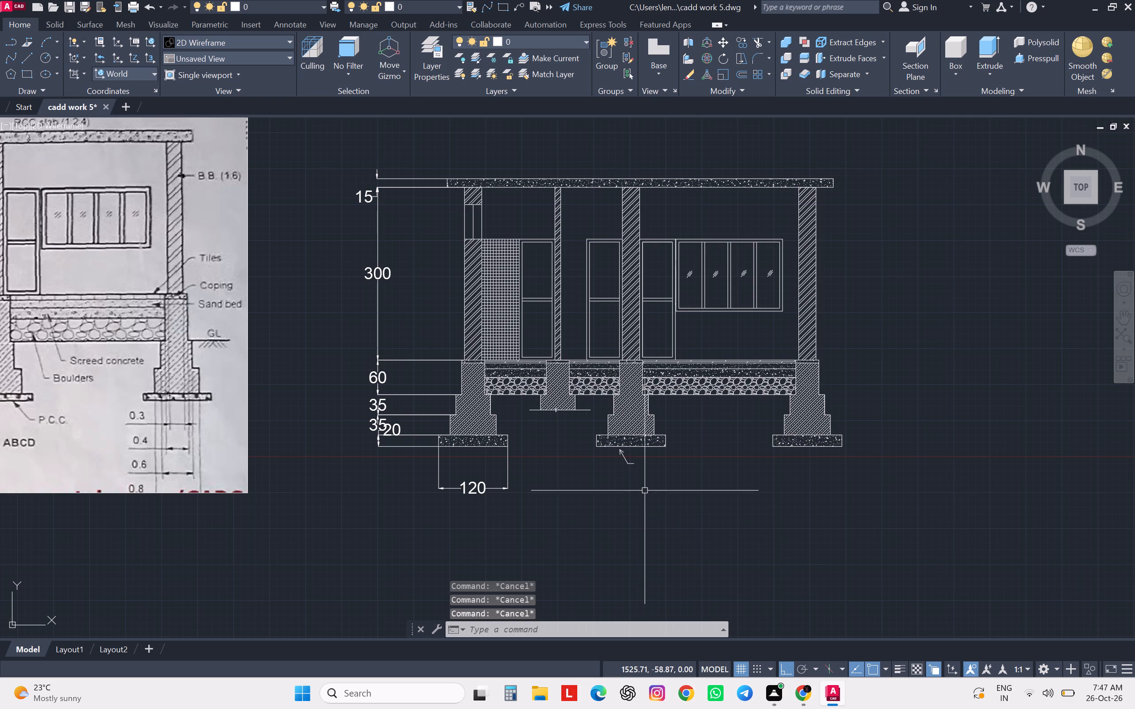
Add the multiline text P.C.C at text height 19 beside the landing of the leader below the middle foundation.
key(t)
key(Return)
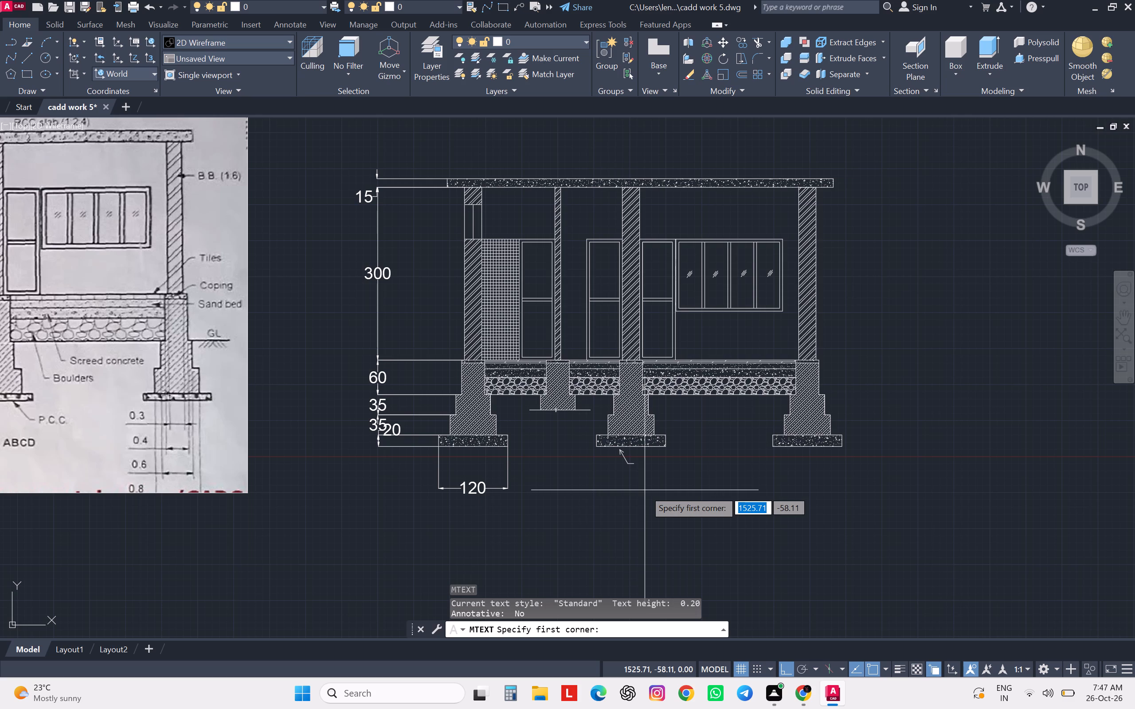
click(642, 459)
click(688, 475)
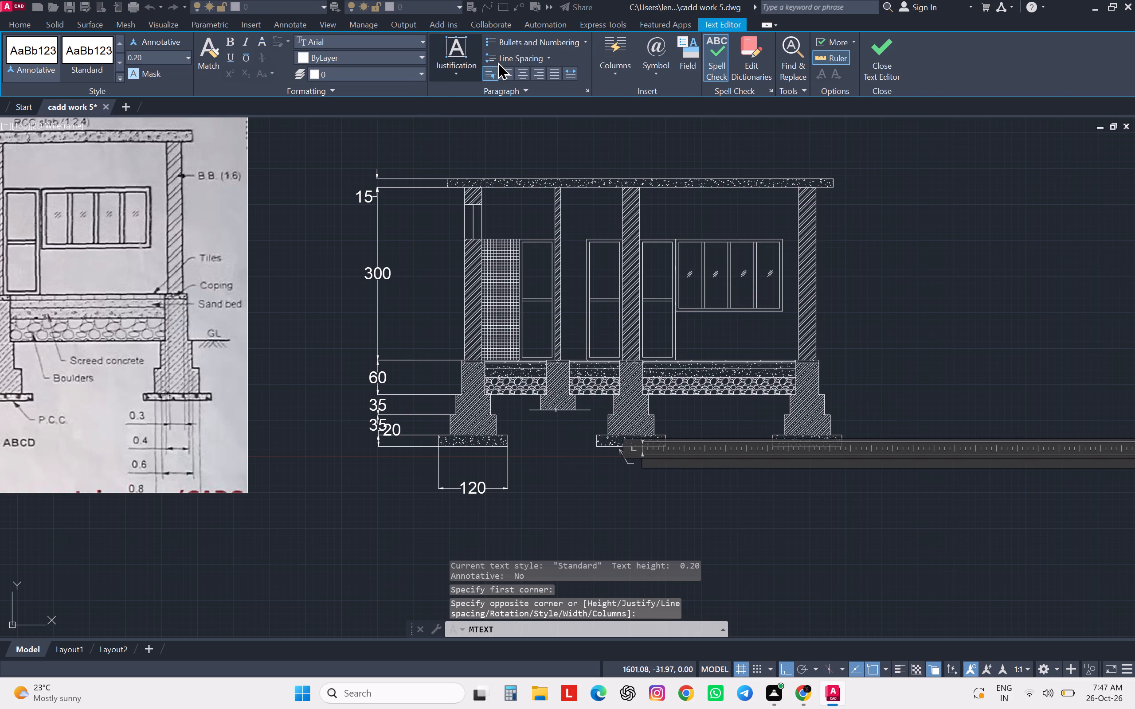
drag(148, 58, 104, 59)
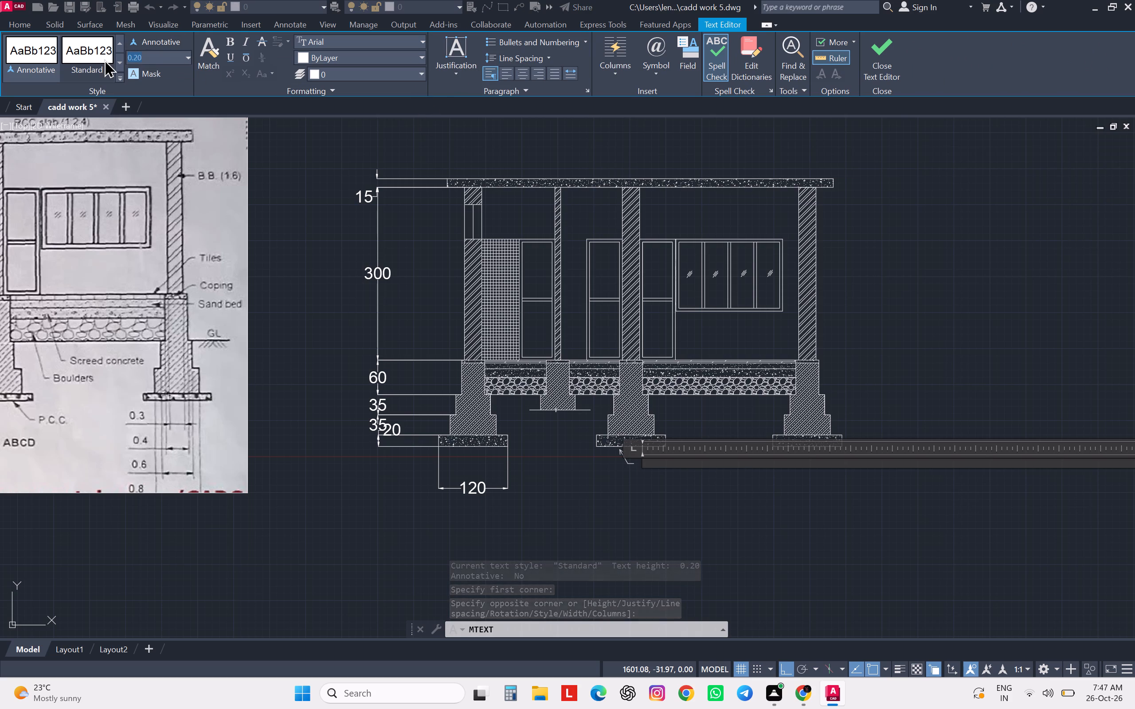
drag(104, 59, 104, 60)
key(End)
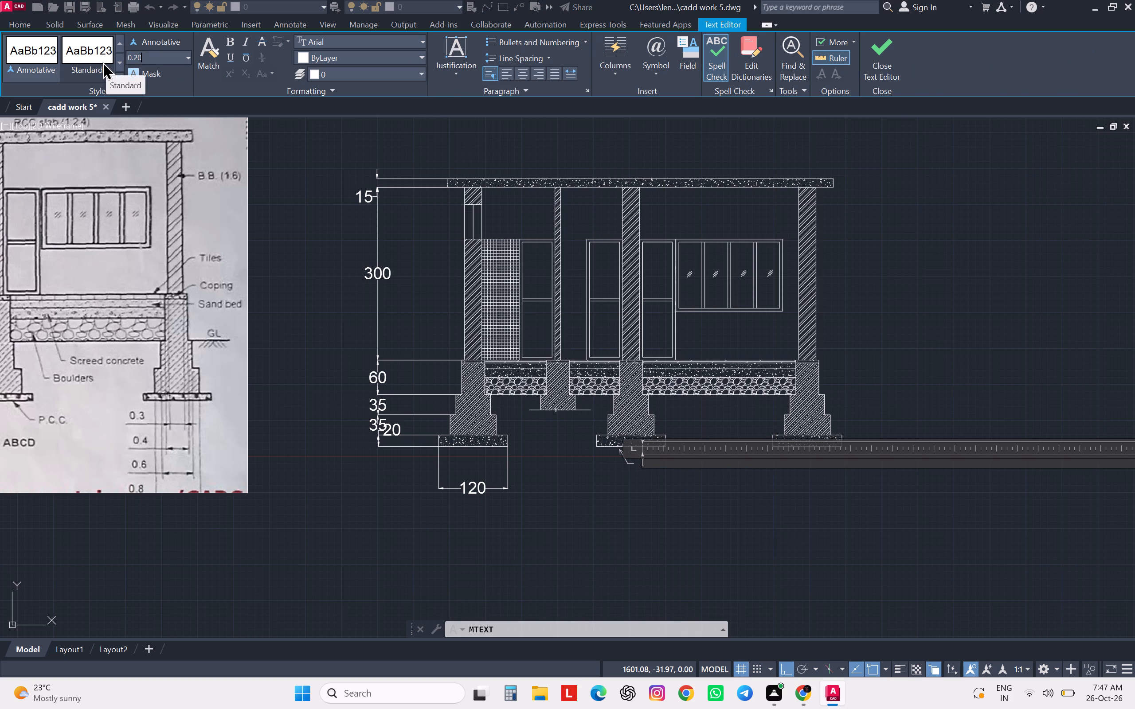
key(Page_Up)
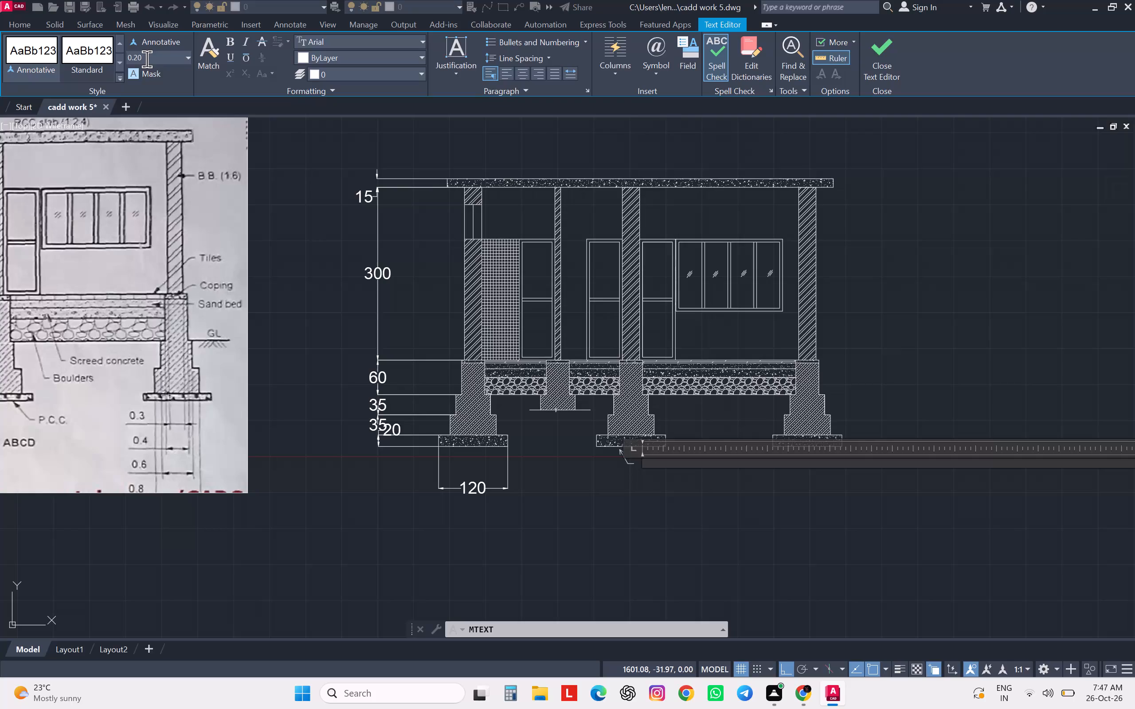
drag(149, 59, 110, 59)
text(19)
key(Return)
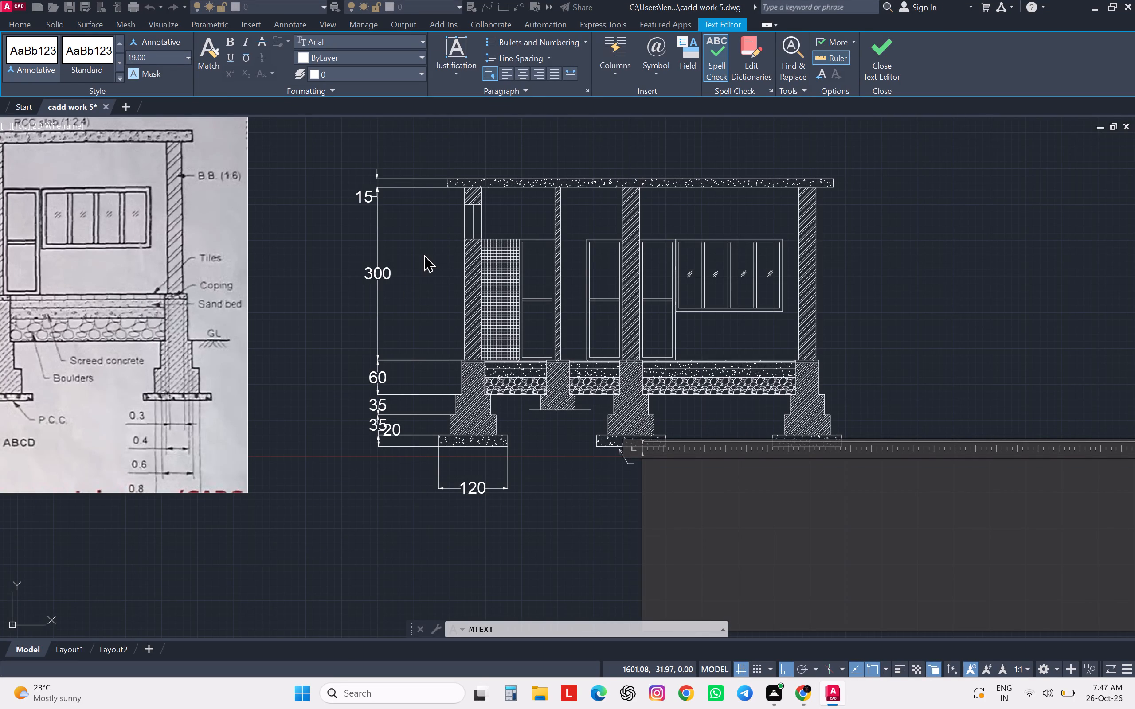
key(p)
text(.C.C)
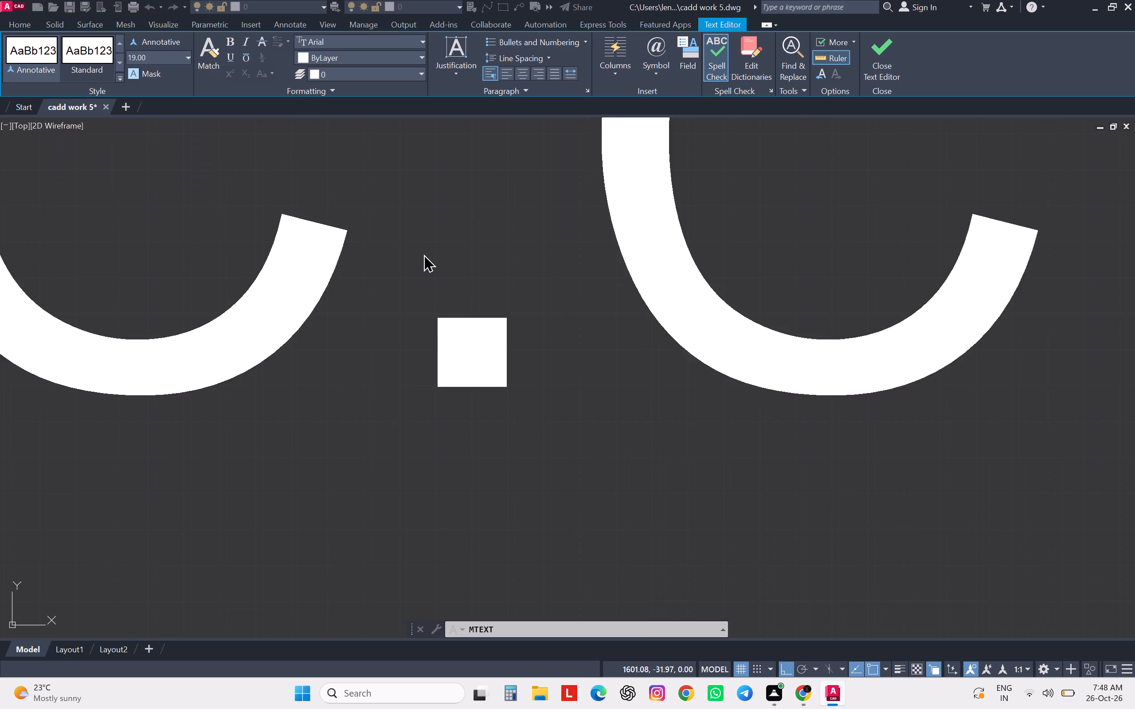
scroll(424, 266, down, 3)
click(498, 407)
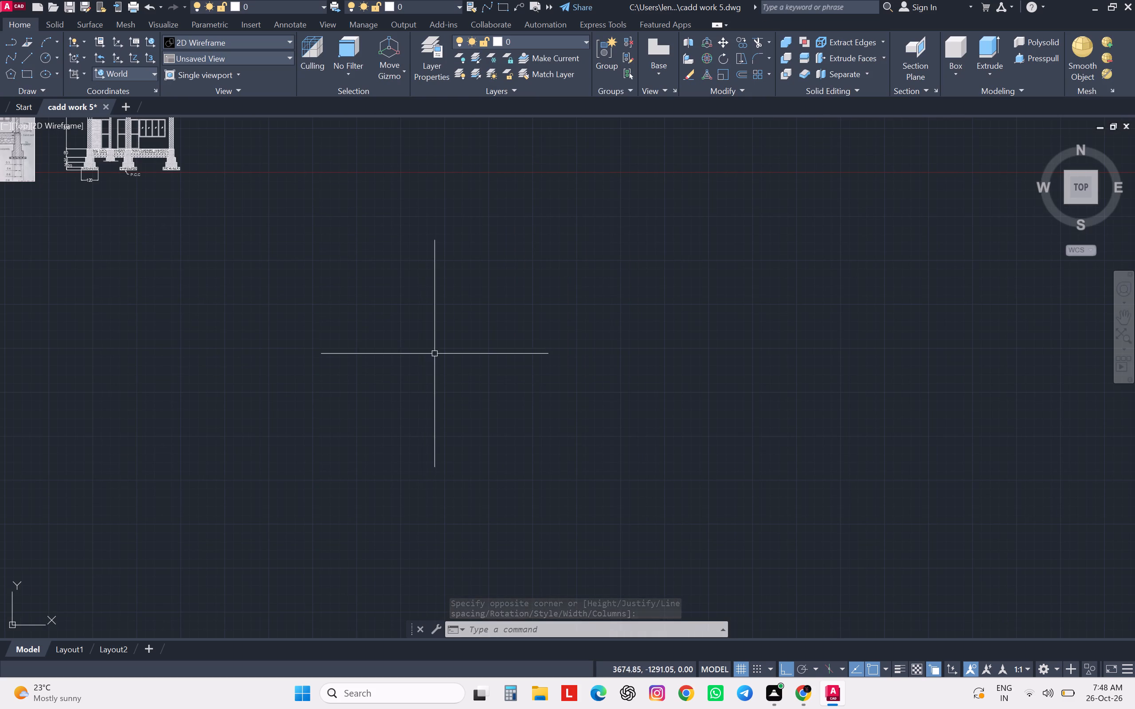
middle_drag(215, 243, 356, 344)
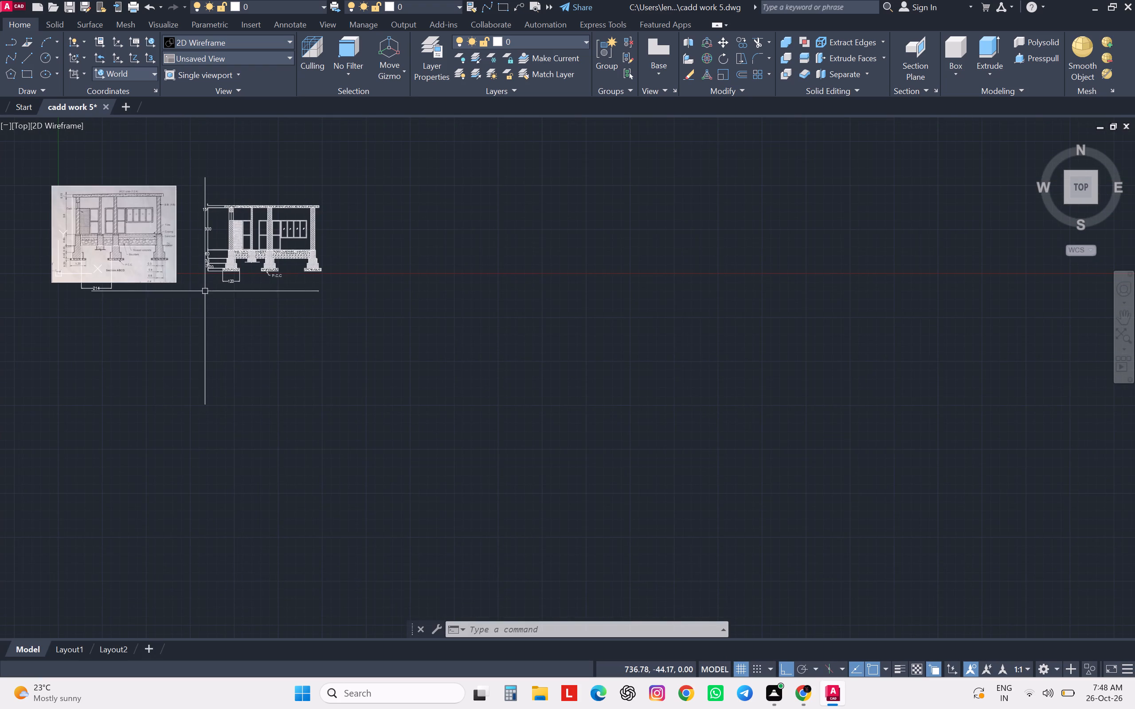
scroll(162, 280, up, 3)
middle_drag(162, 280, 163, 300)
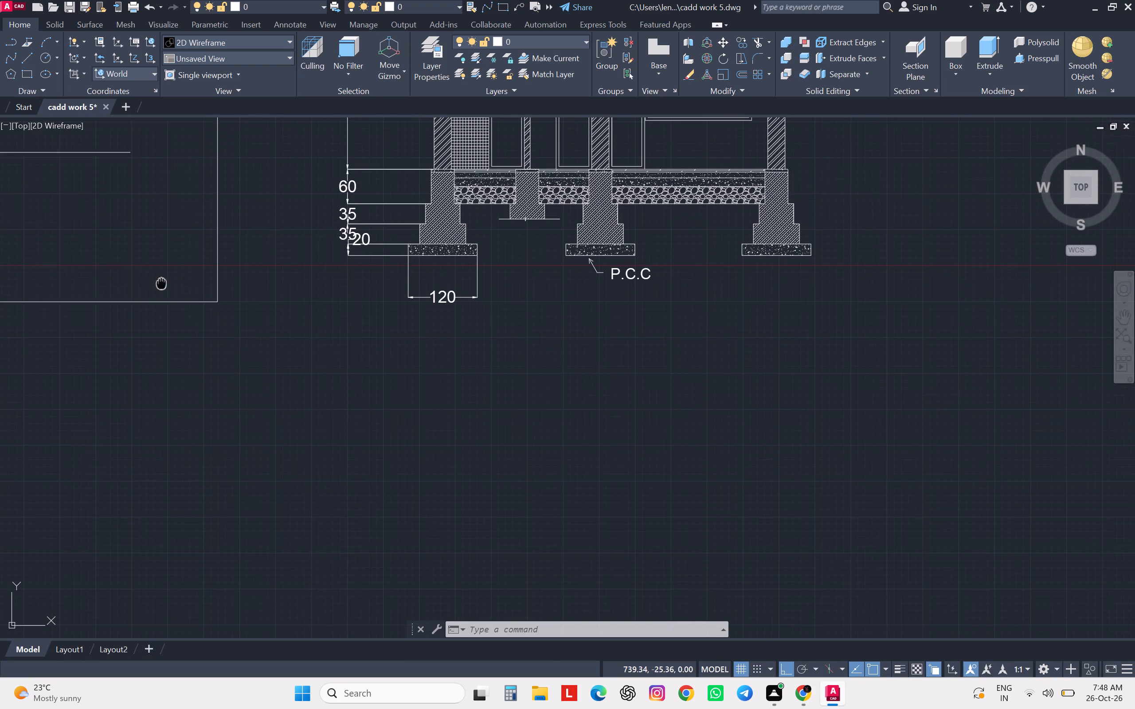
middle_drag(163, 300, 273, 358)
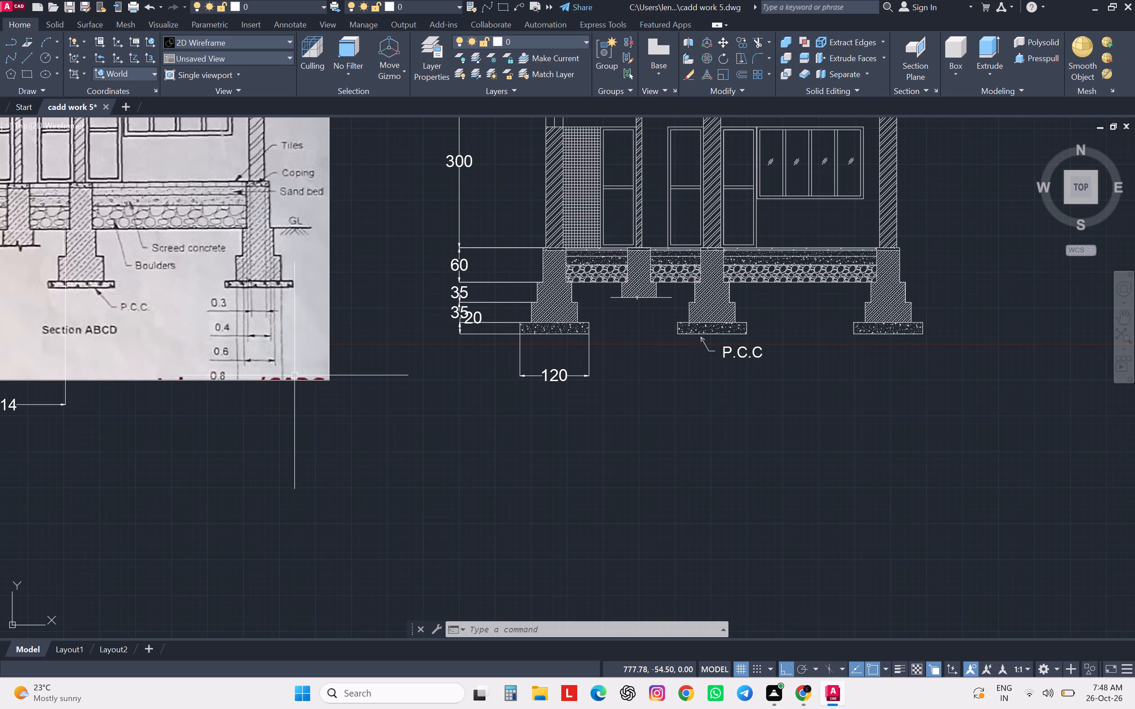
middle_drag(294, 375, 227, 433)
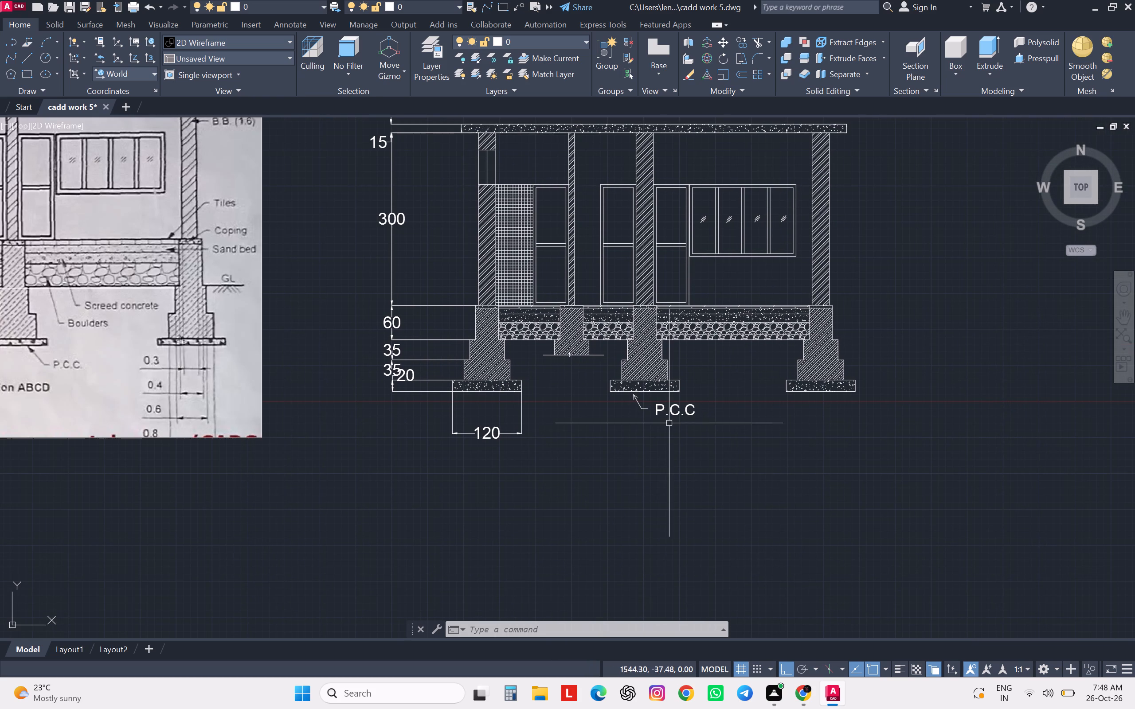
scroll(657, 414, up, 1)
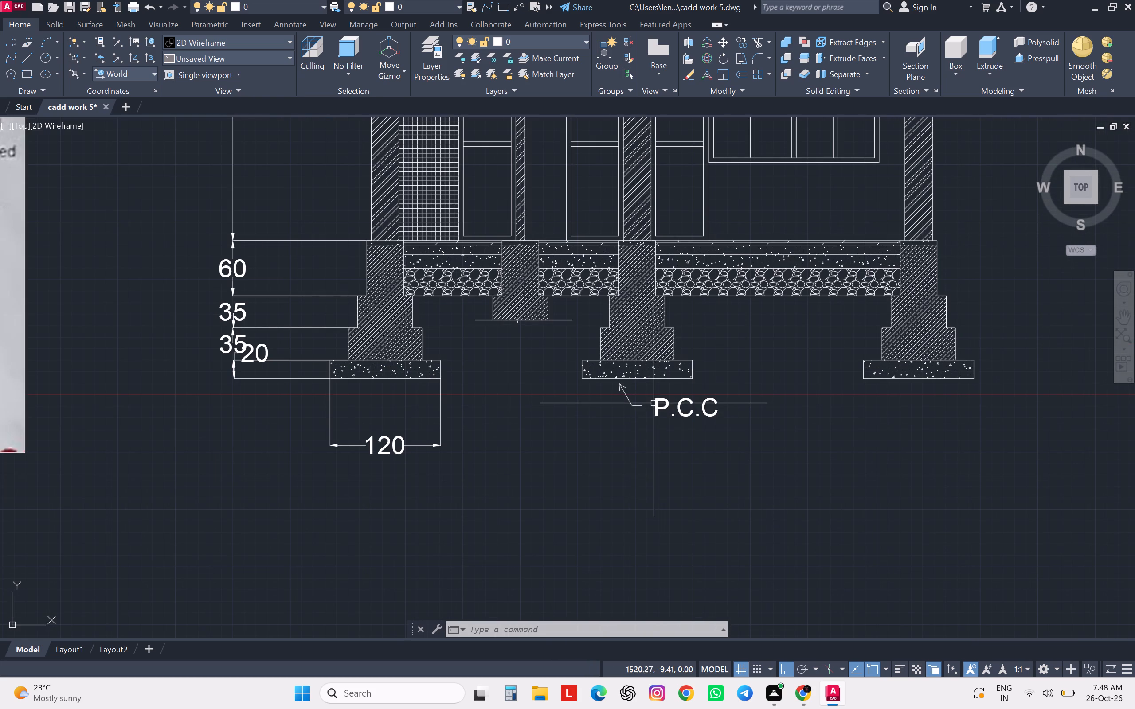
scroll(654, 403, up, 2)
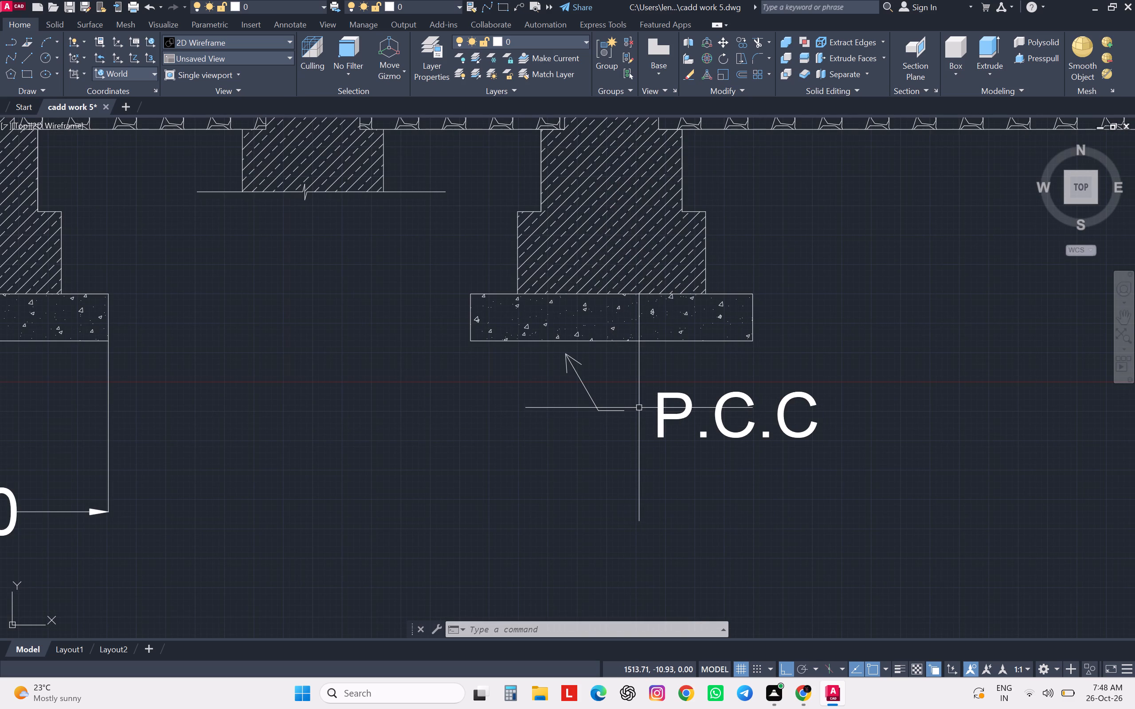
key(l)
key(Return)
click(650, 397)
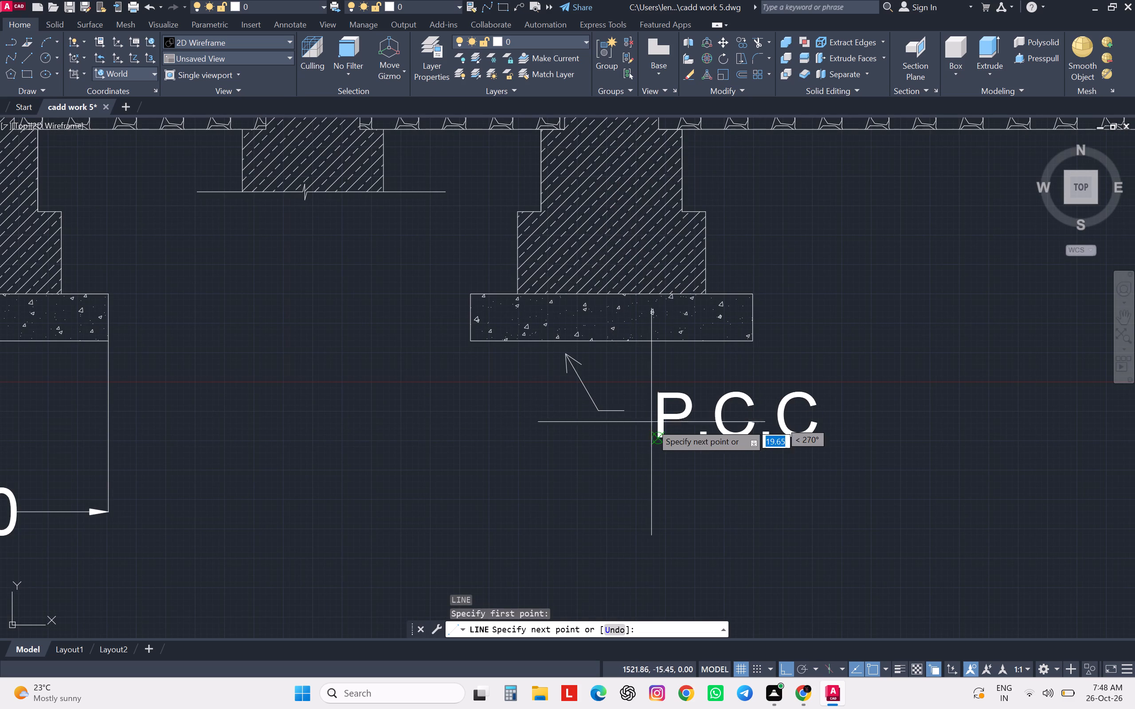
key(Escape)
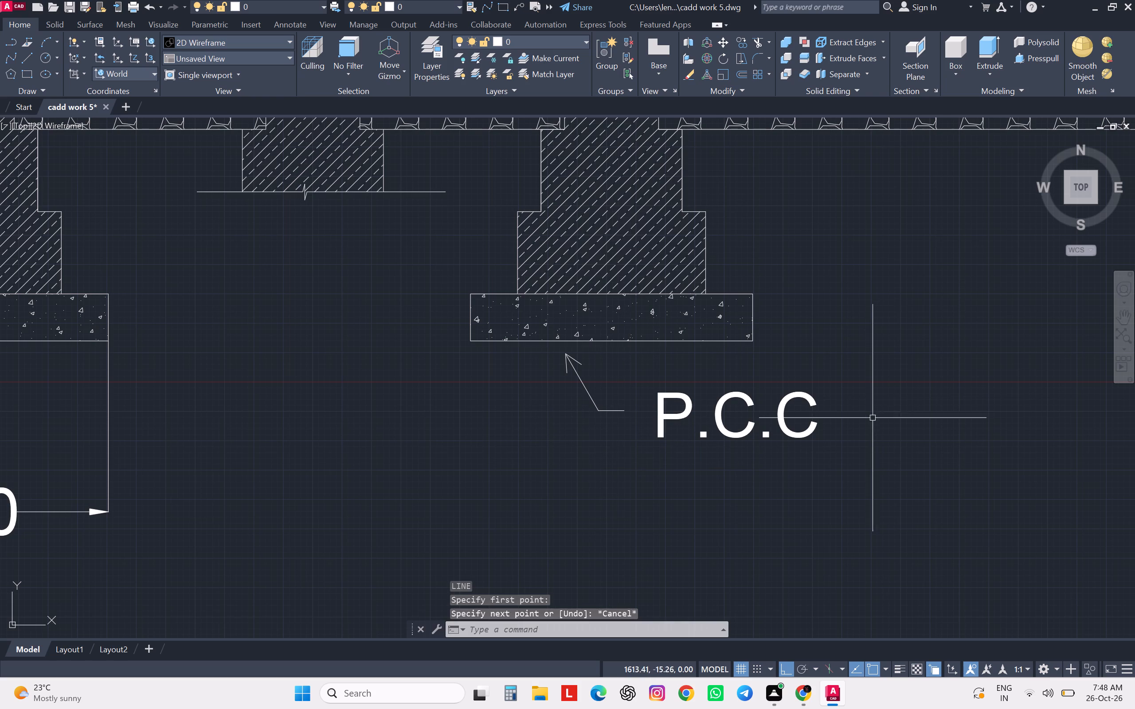
Move the P.C.C label horizontally toward the leader so that it starts just past the end of the landing.
click(817, 428)
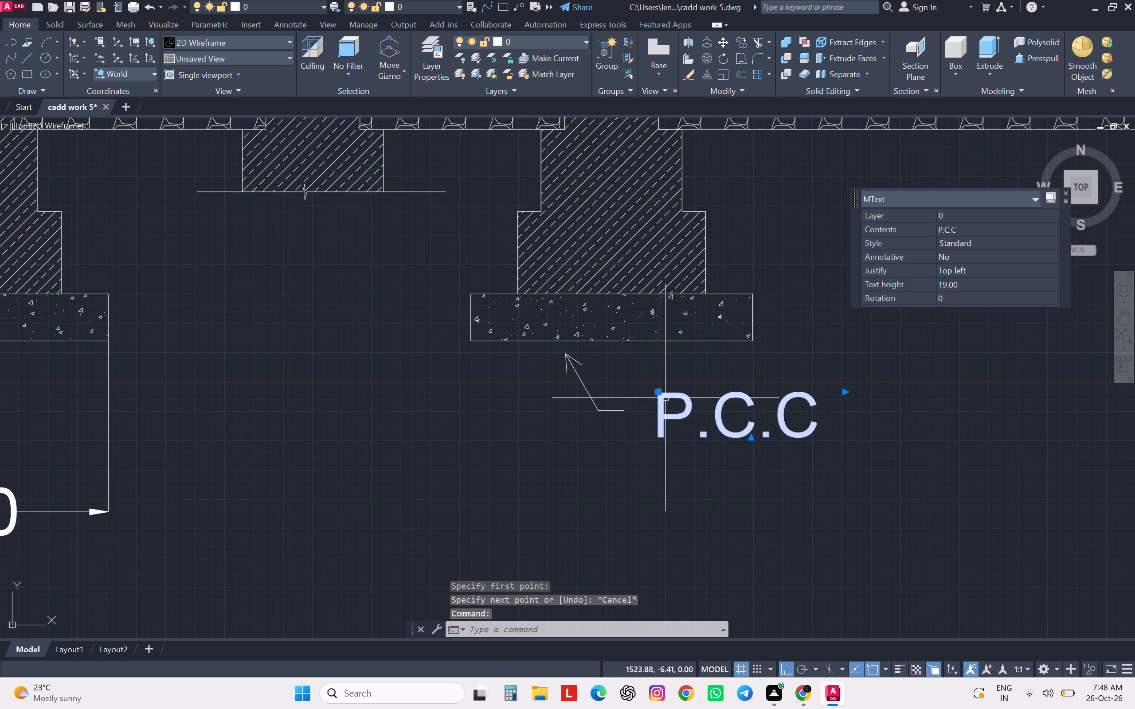
click(658, 392)
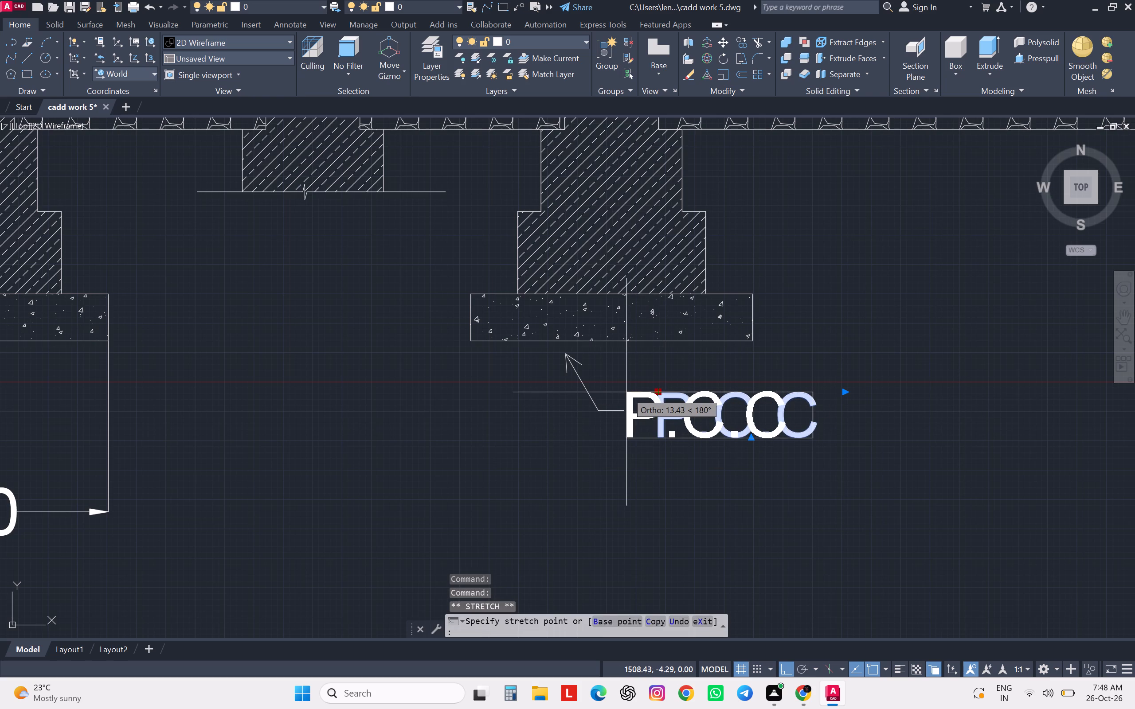
click(633, 393)
scroll(777, 419, down, 1)
key(Escape)
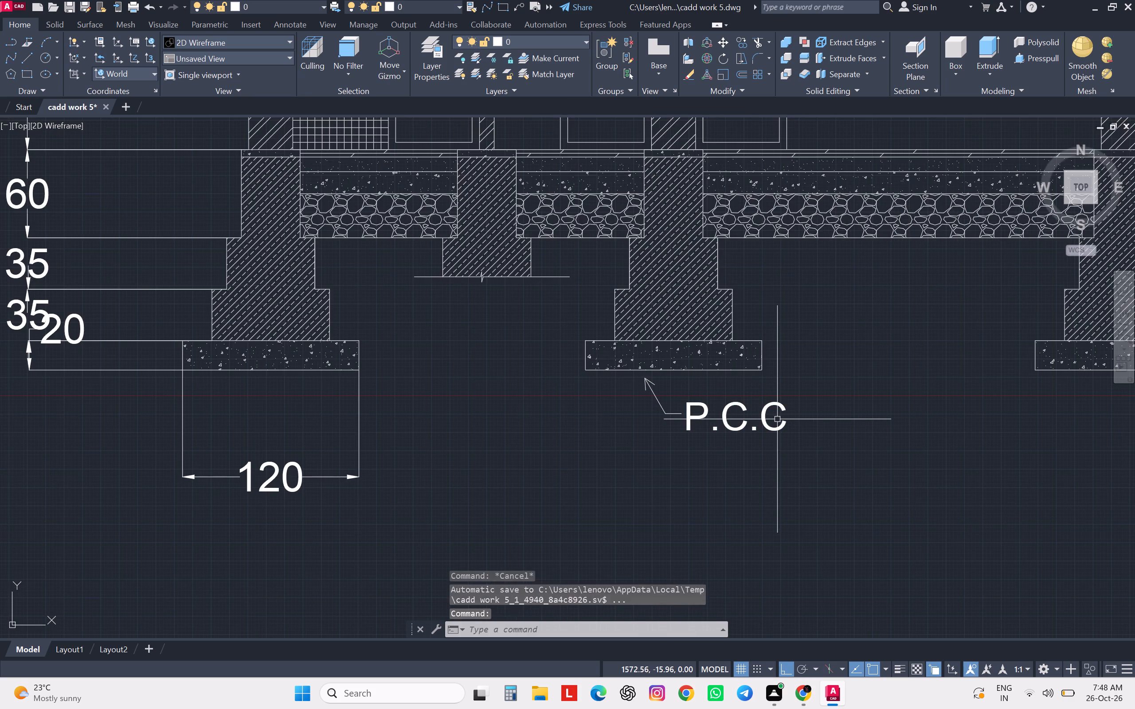
key(Escape)
key(Escape)
Set the text height of the P.C.C label to 15.
scroll(777, 419, down, 2)
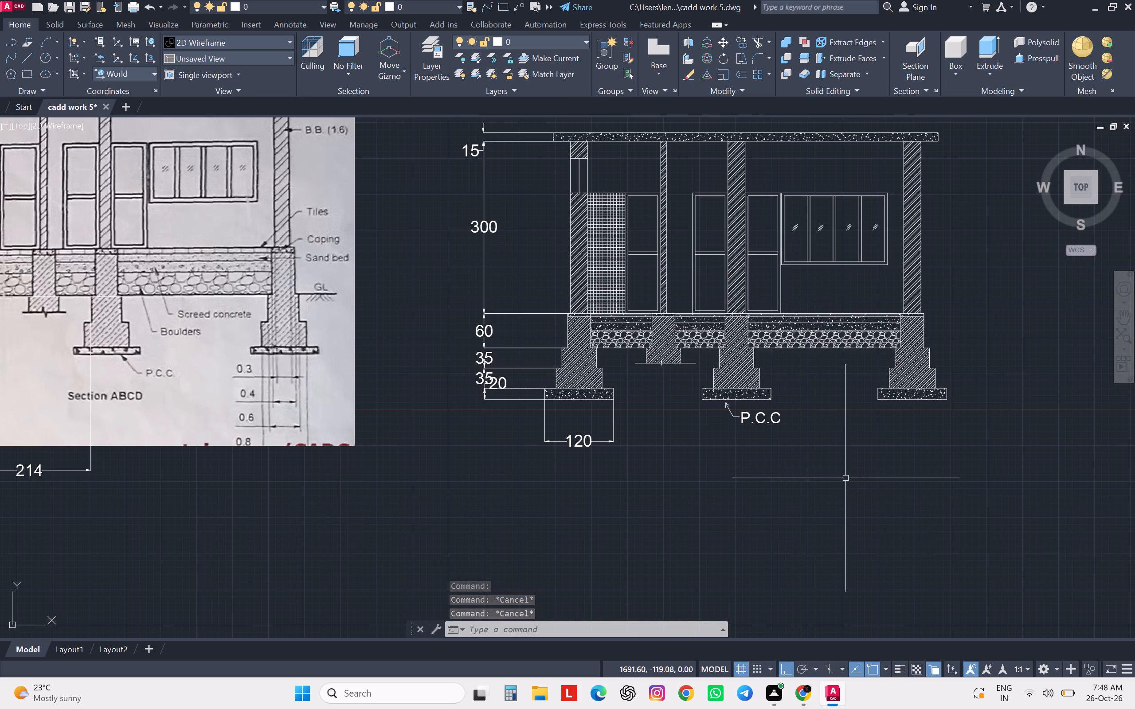
scroll(845, 478, down, 2)
middle_drag(842, 477, 816, 486)
scroll(839, 477, up, 1)
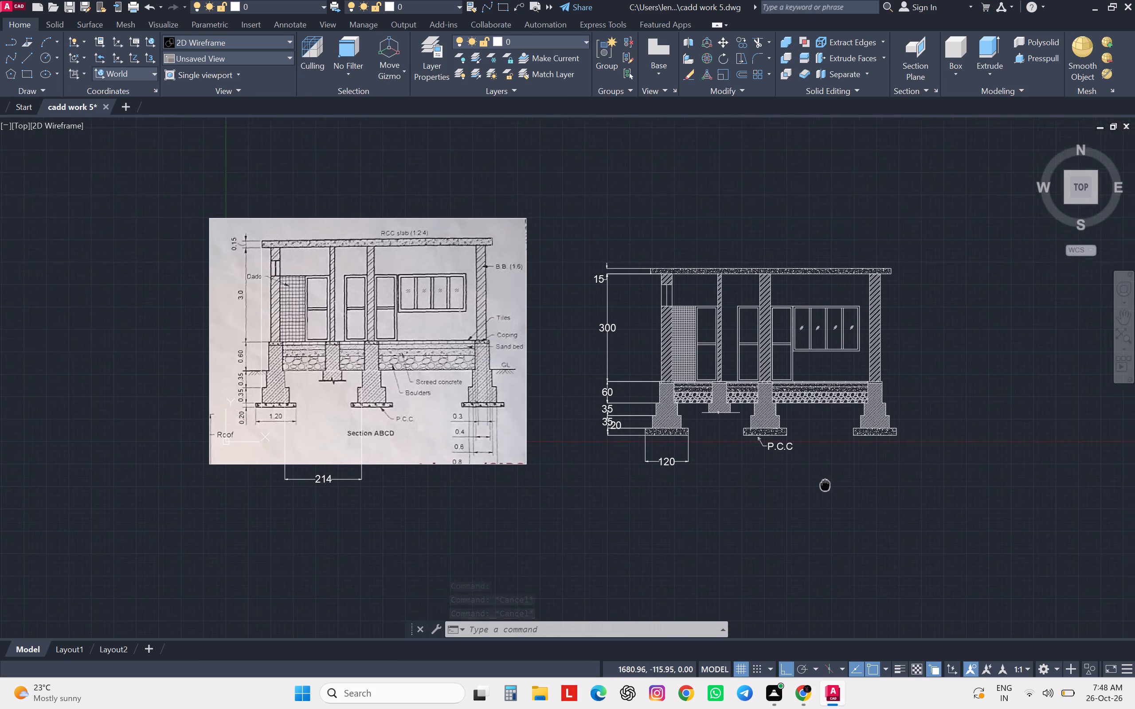
middle_drag(816, 486, 693, 489)
scroll(673, 479, down, 1)
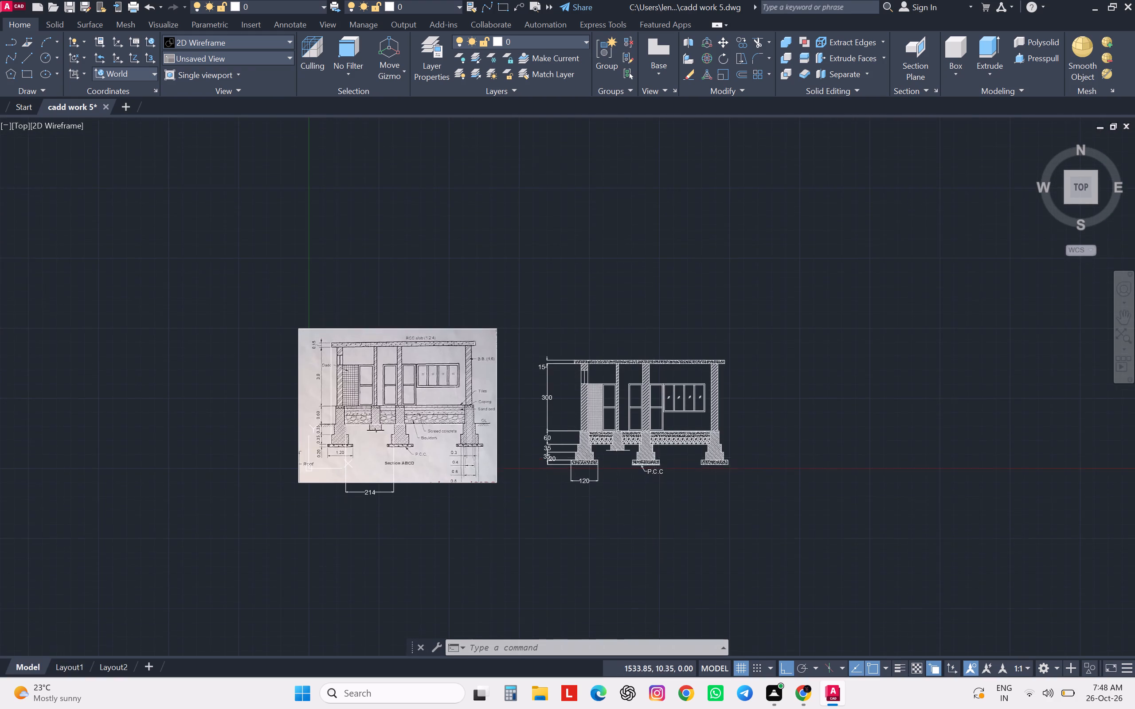
scroll(653, 457, up, 3)
double_click(661, 484)
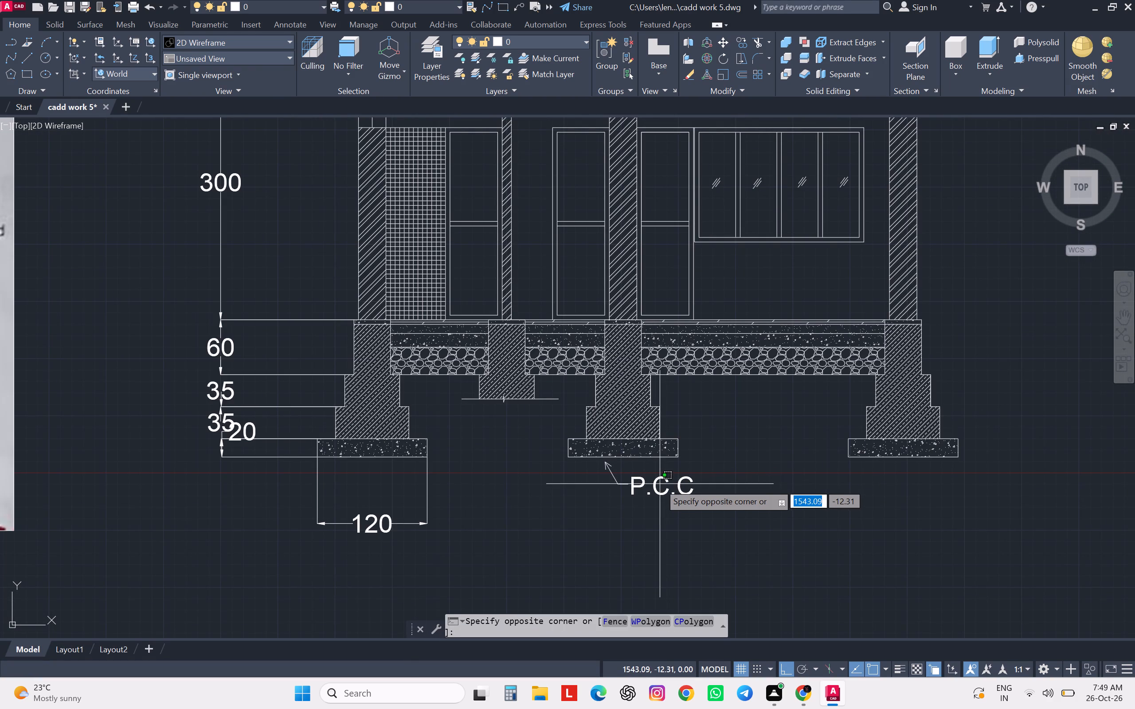
double_click(657, 483)
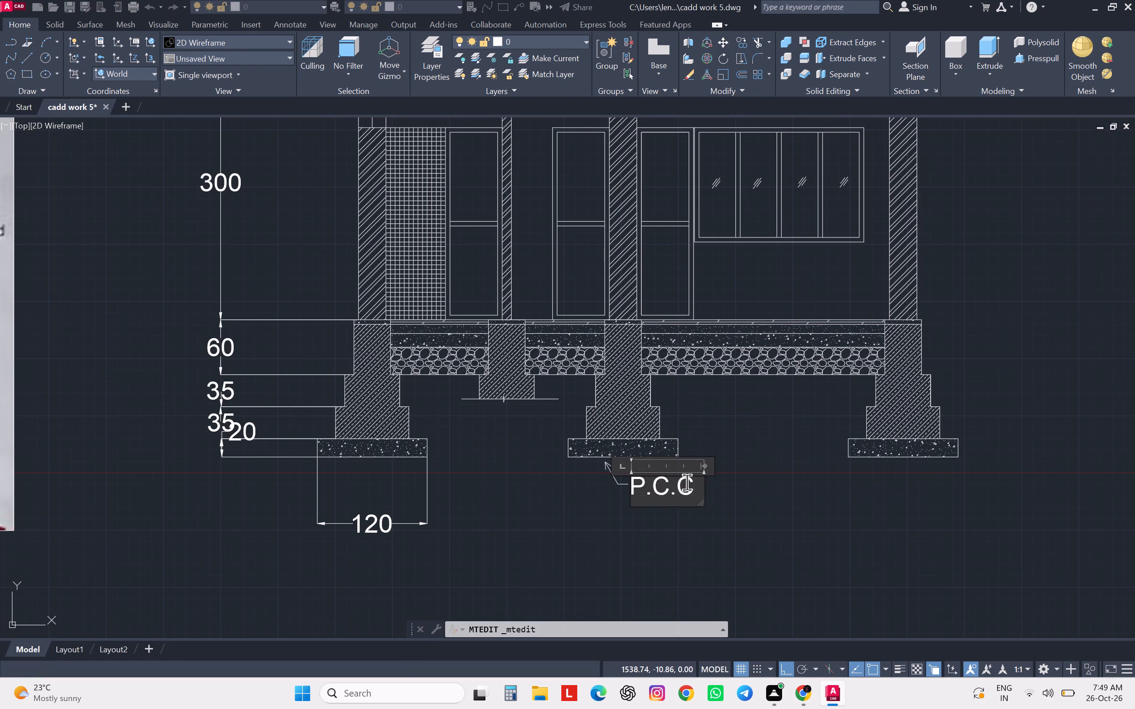
drag(694, 483, 635, 498)
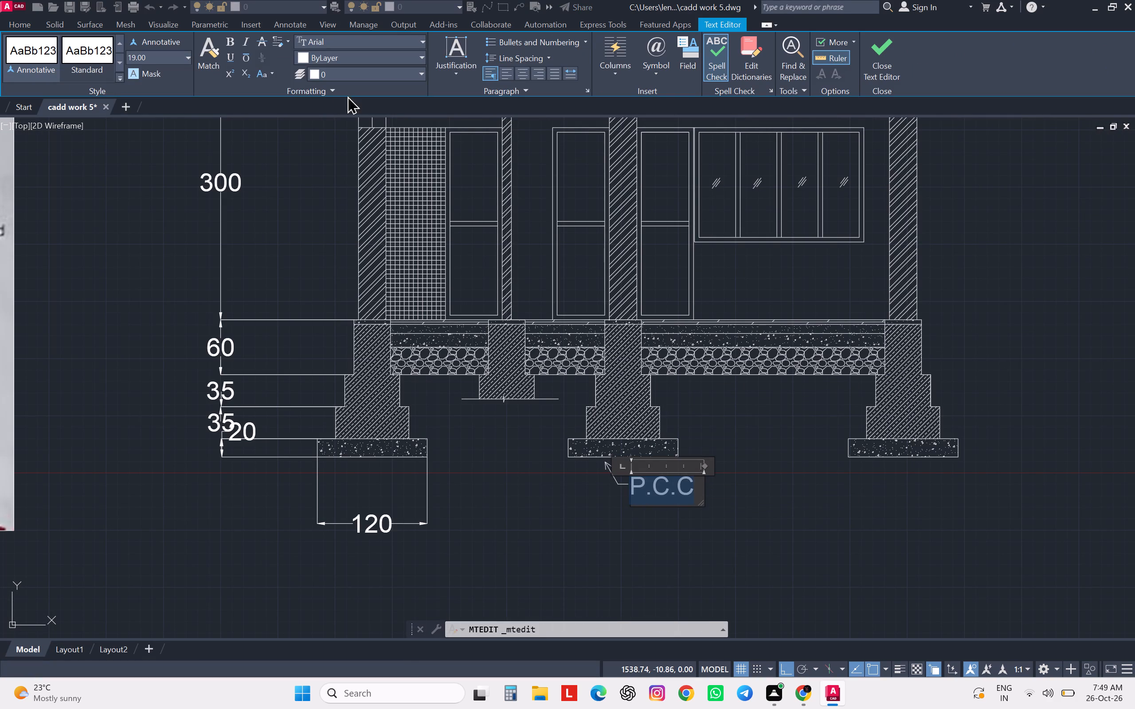
drag(161, 56, 154, 56)
drag(154, 56, 128, 59)
text(15)
key(Return)
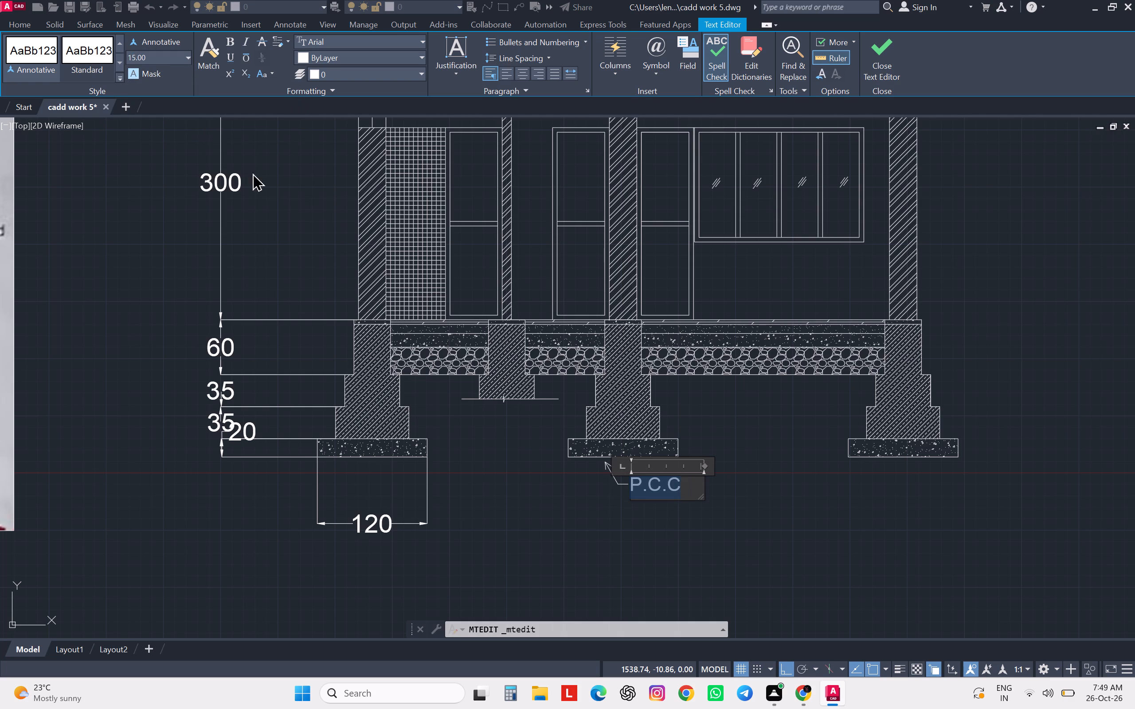
click(532, 436)
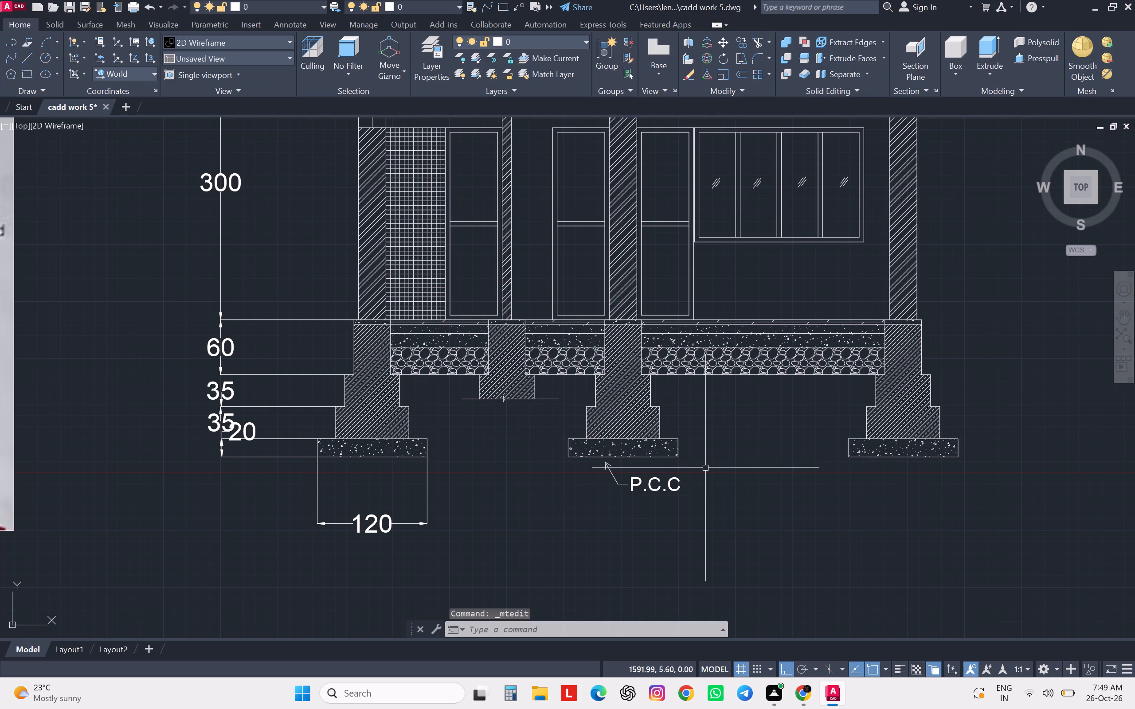
Convert the four lines of the leader beside the P.C.C label into a block named ARROW.
scroll(705, 468, down, 2)
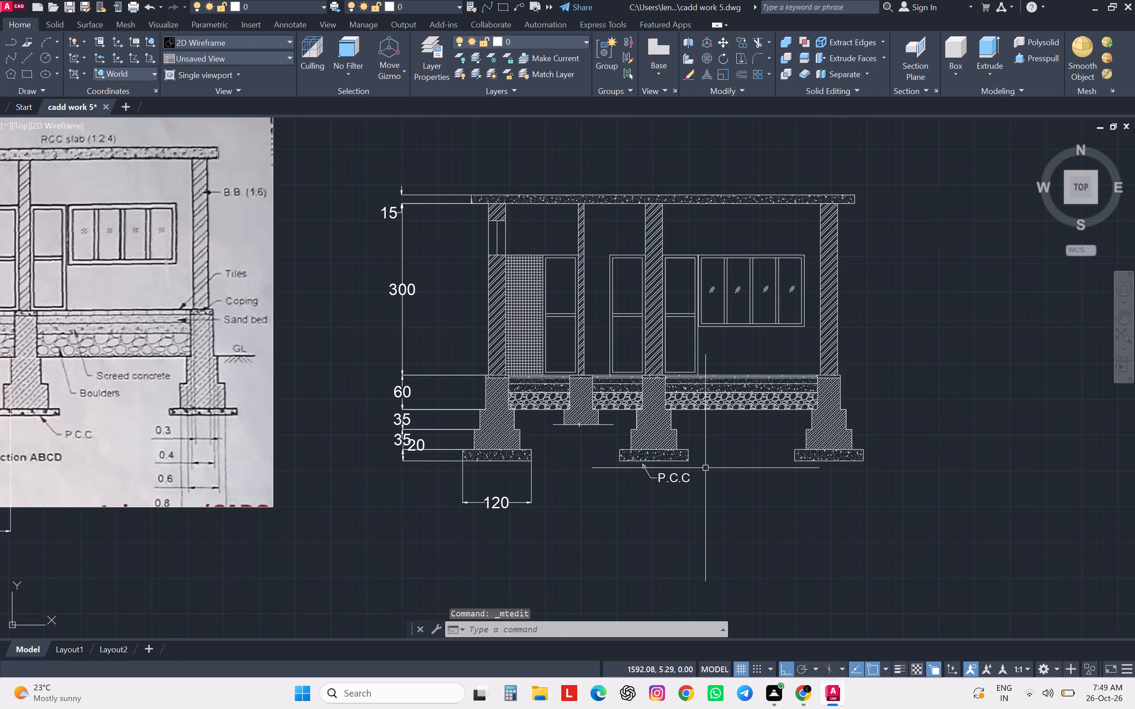
scroll(705, 468, down, 1)
scroll(542, 463, up, 3)
middle_drag(543, 463, 538, 462)
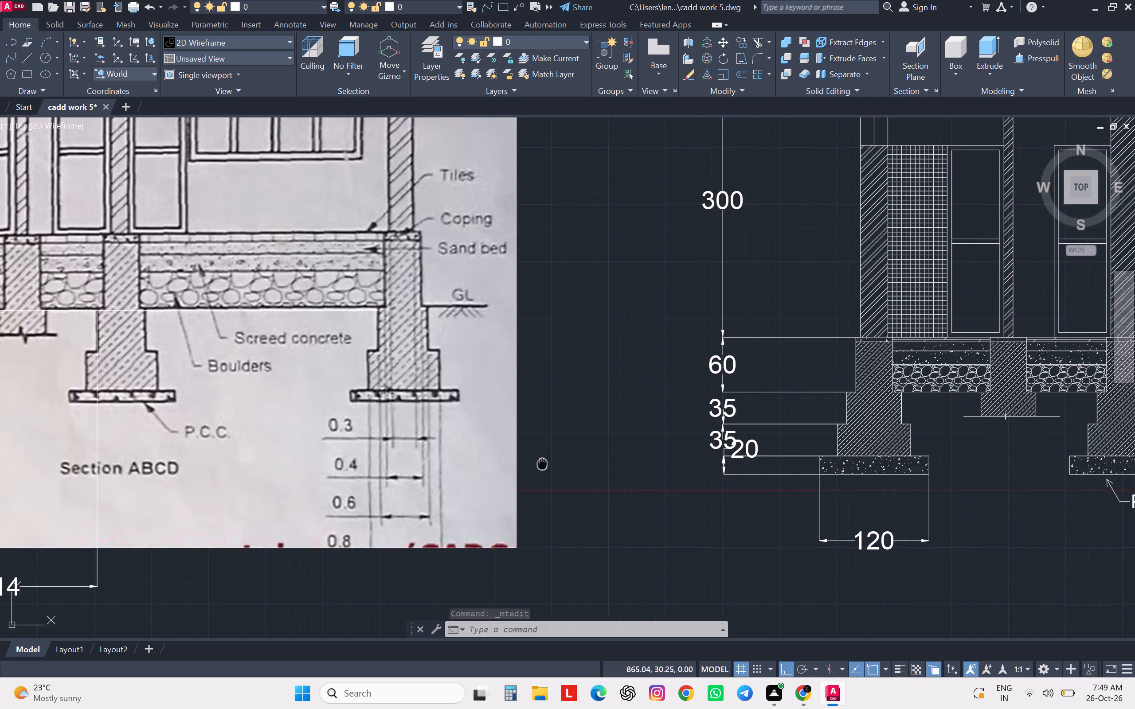
middle_drag(538, 462, 413, 444)
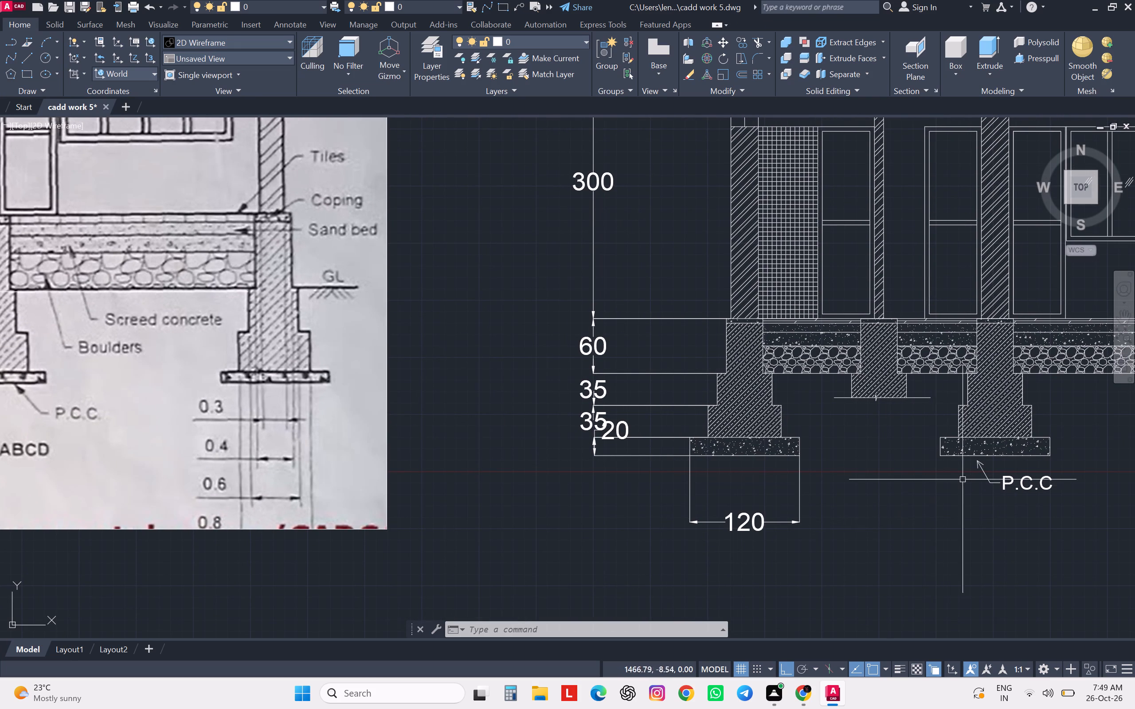
click(984, 476)
scroll(985, 476, up, 2)
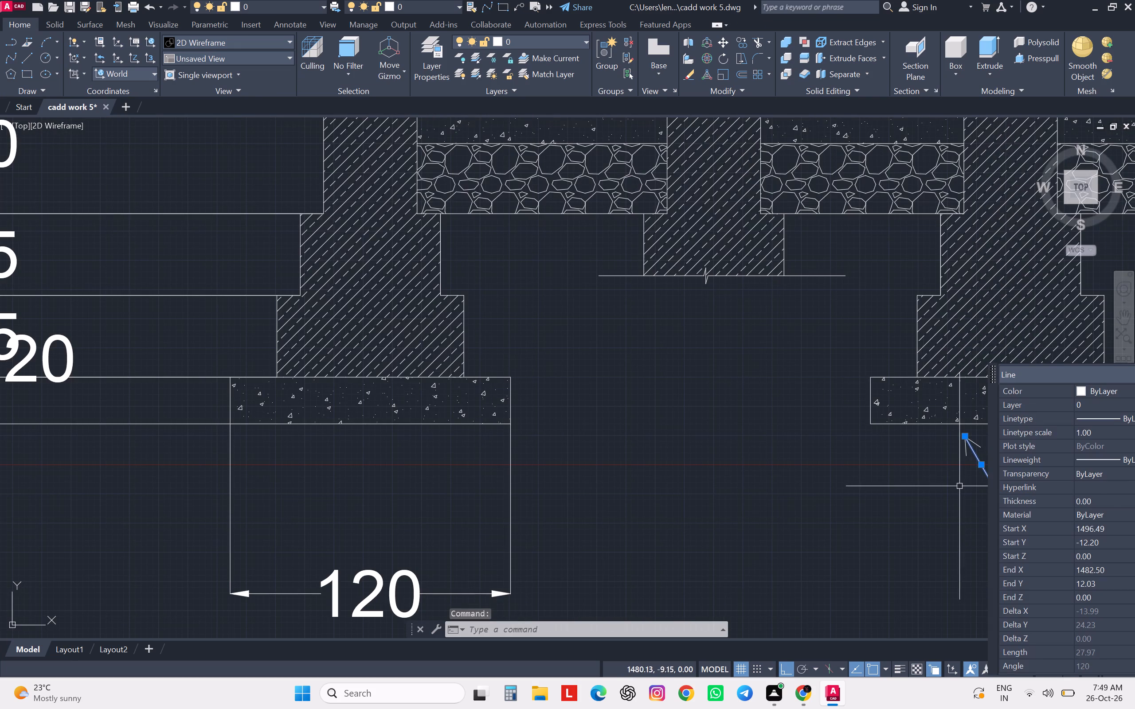
key(Escape)
click(995, 442)
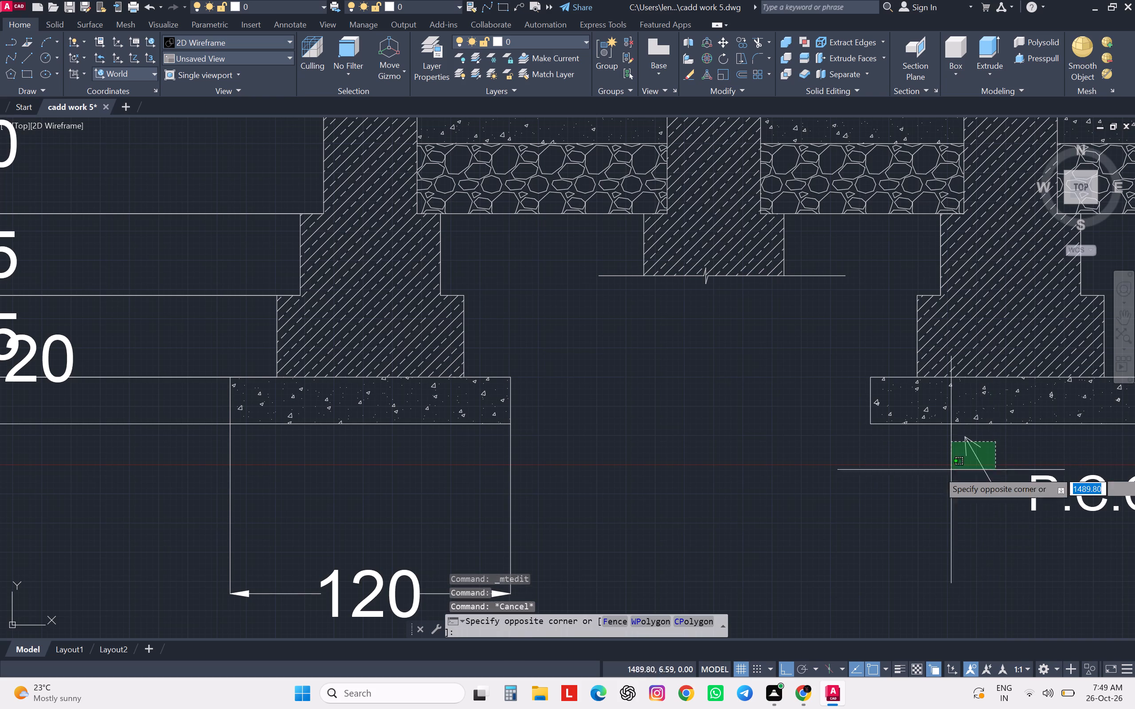
click(929, 482)
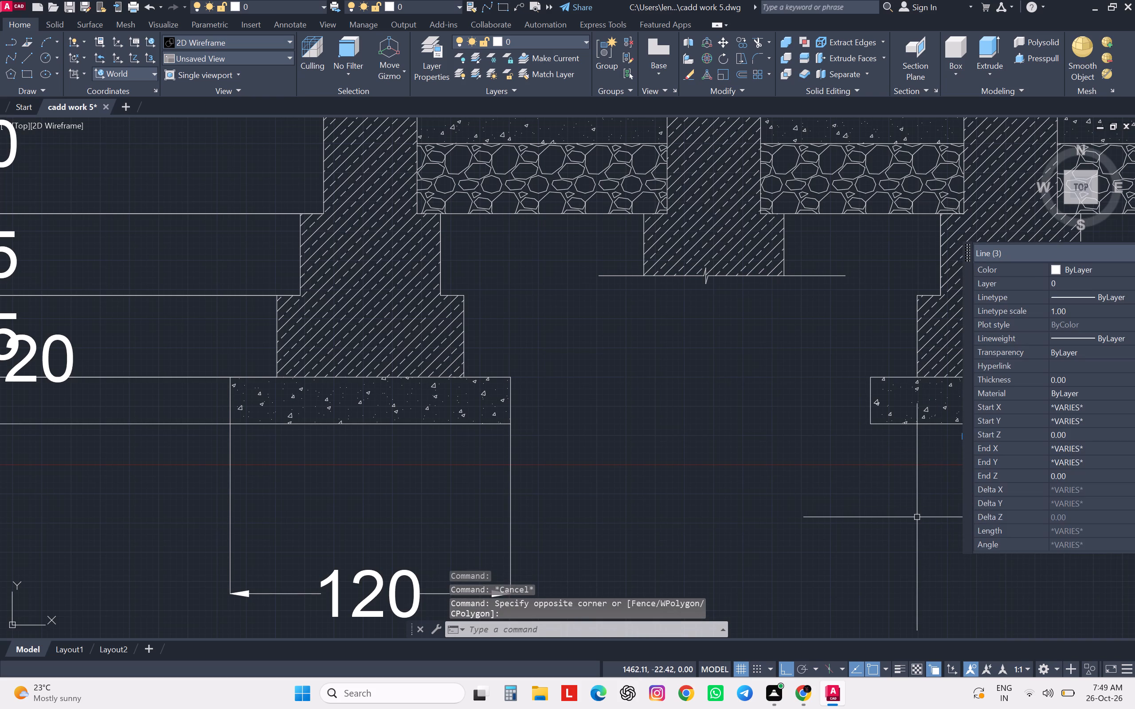
middle_drag(917, 518, 689, 518)
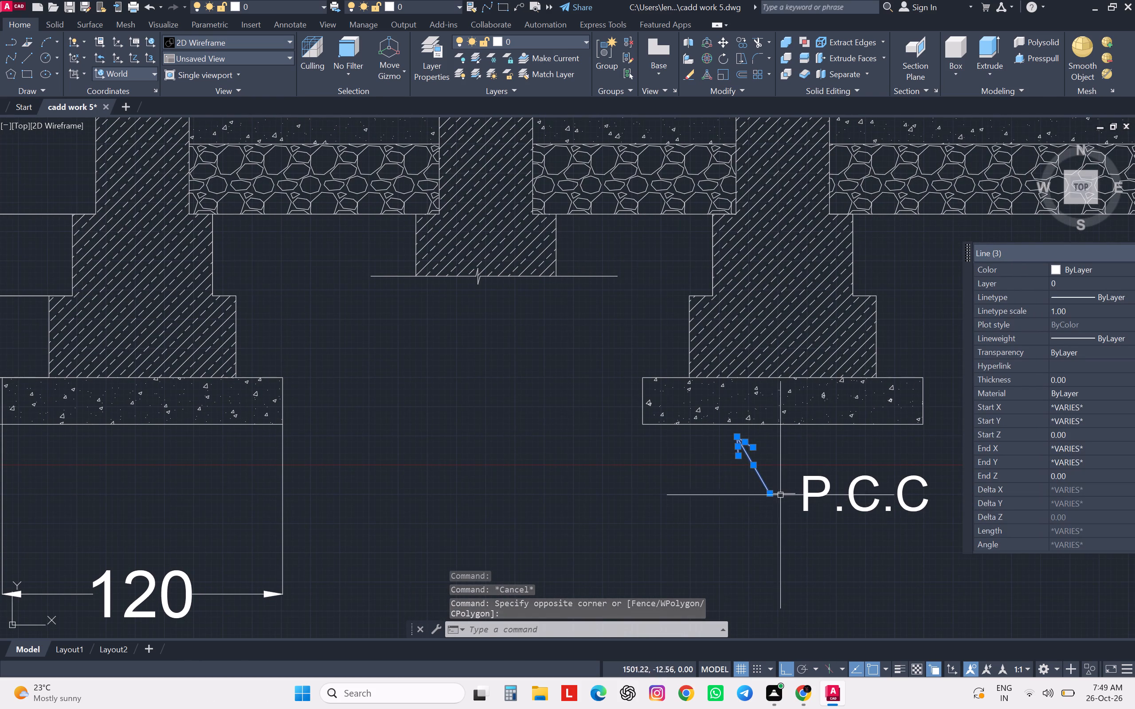
click(782, 493)
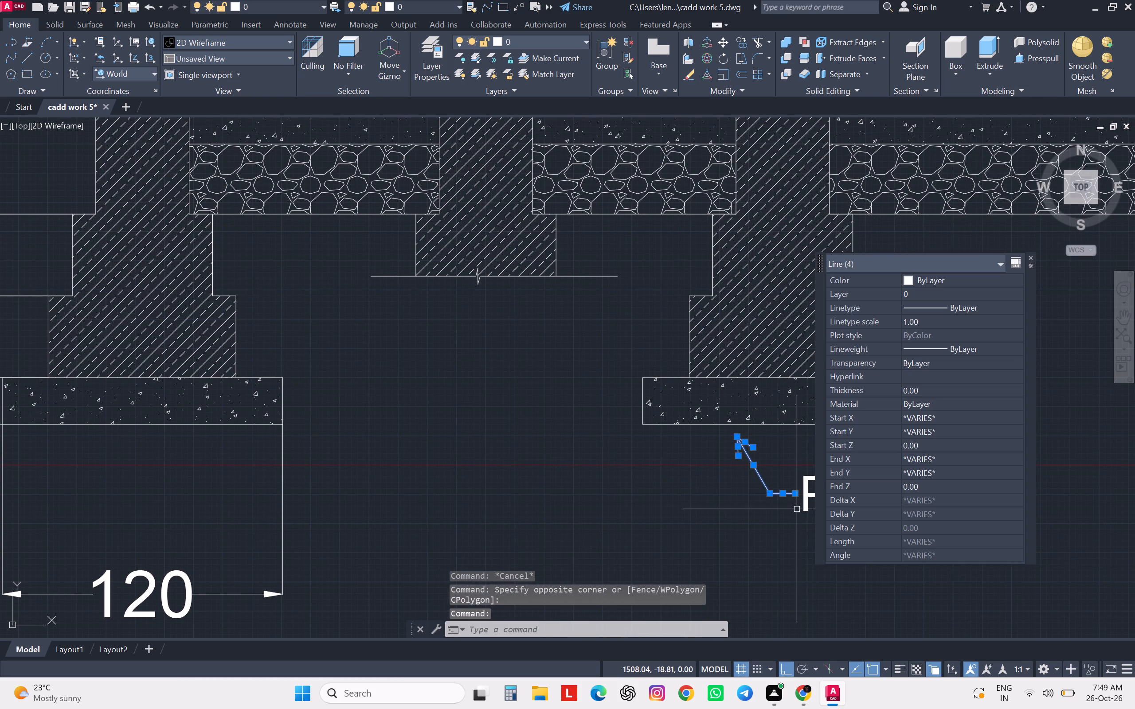
key(b)
key(Return)
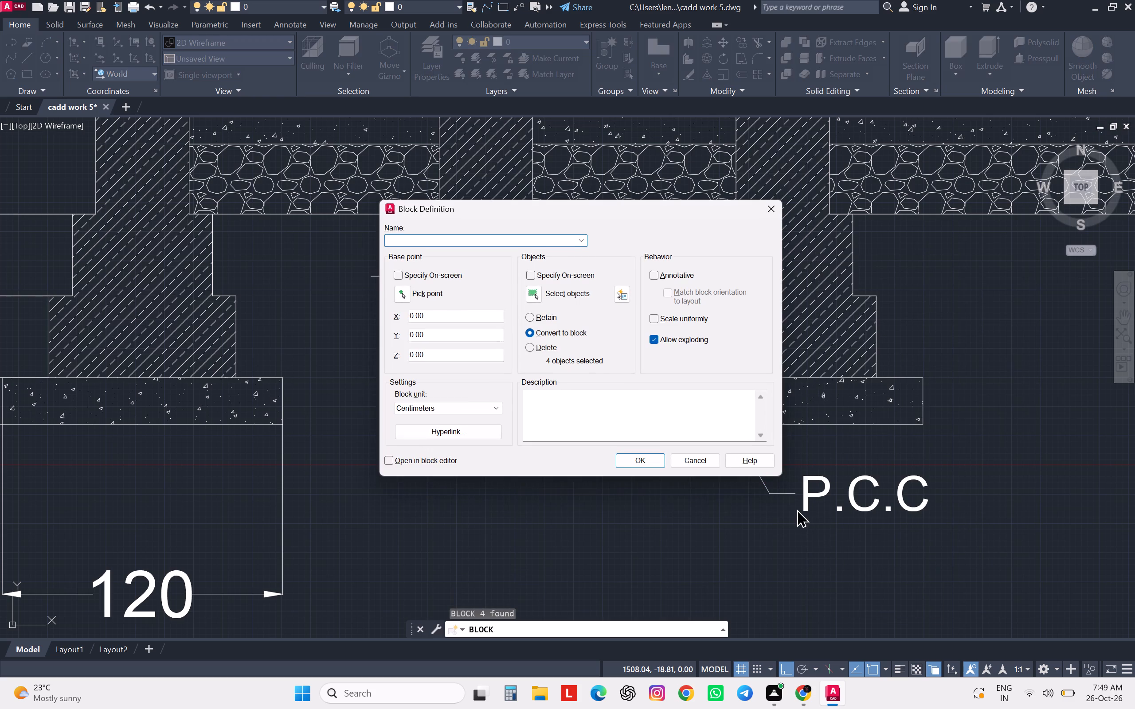
text(AR)
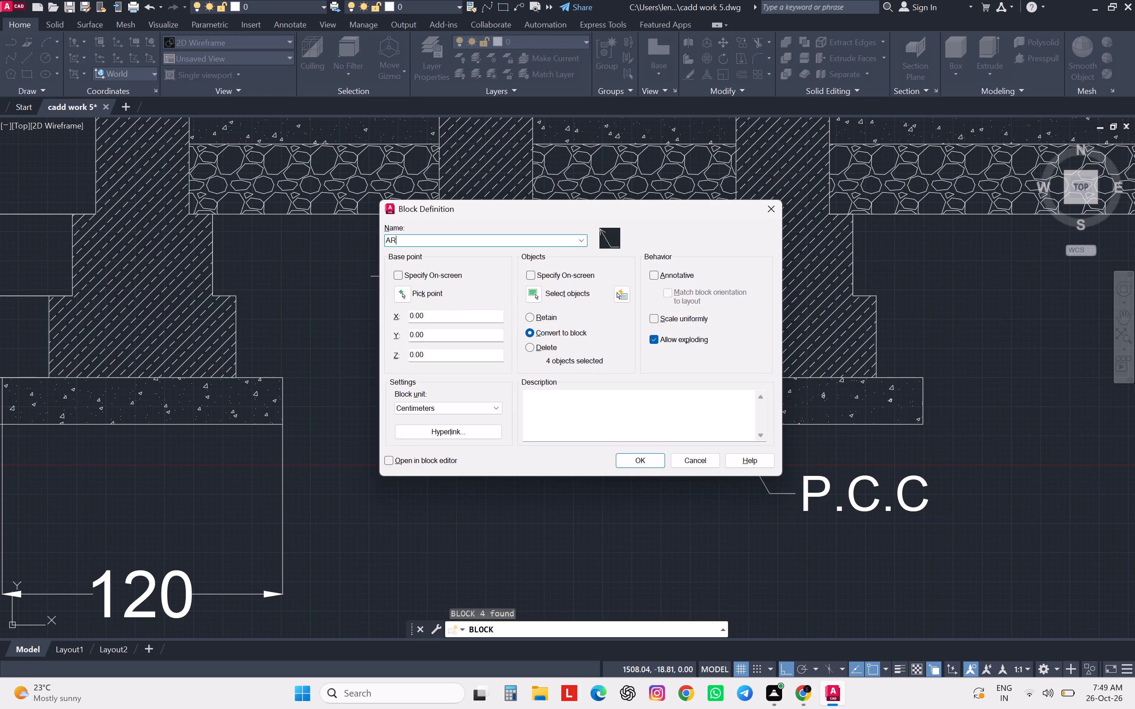
text(ROW)
key(Return)
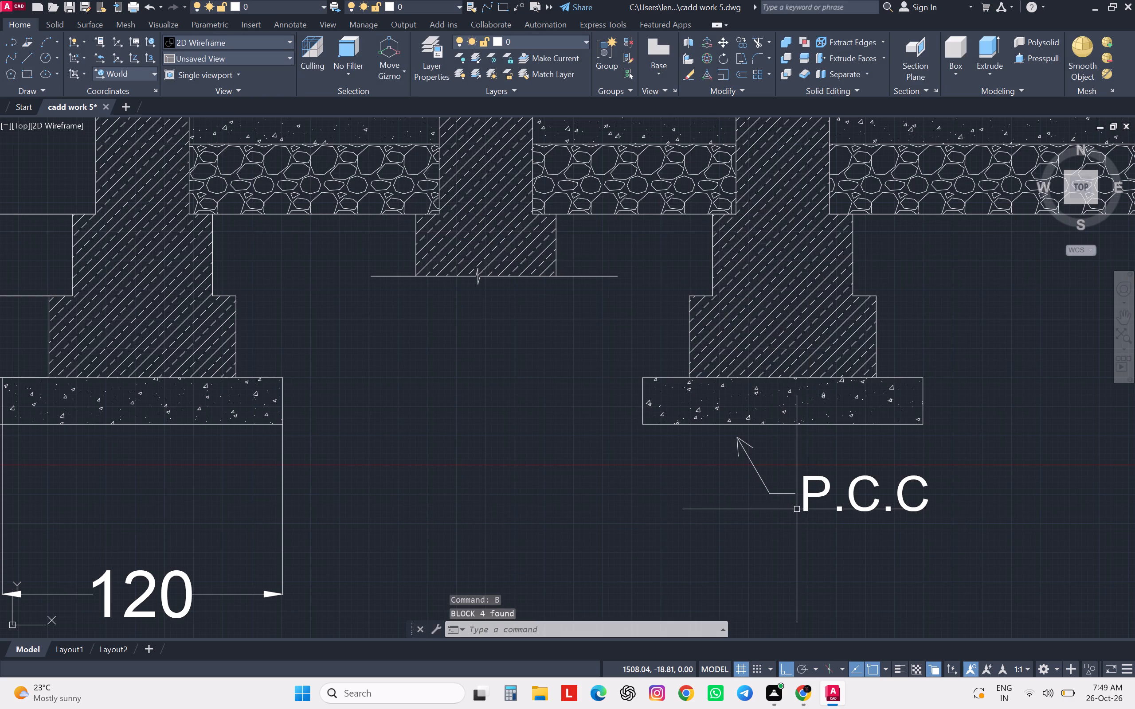
Copy the ARROW block with Ortho off so its tip touches the underside of the boulder layer between the middle and right foundations.
click(782, 494)
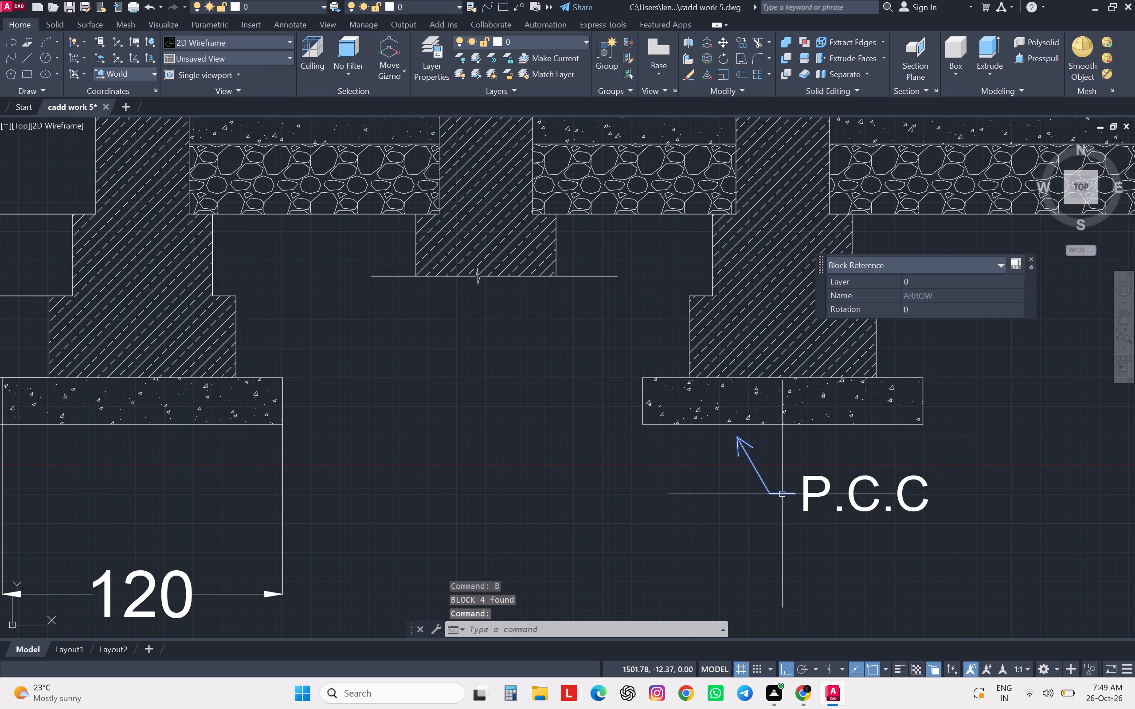
text(CO)
key(Return)
scroll(782, 494, down, 2)
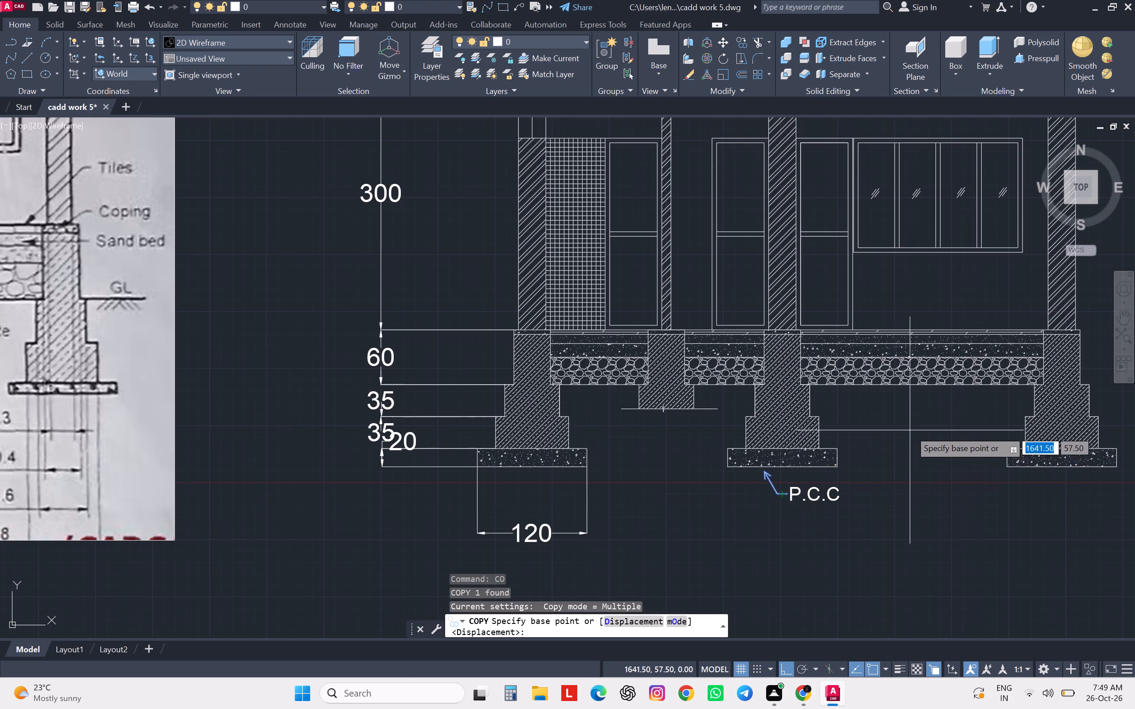
middle_drag(894, 382, 635, 414)
scroll(635, 414, down, 1)
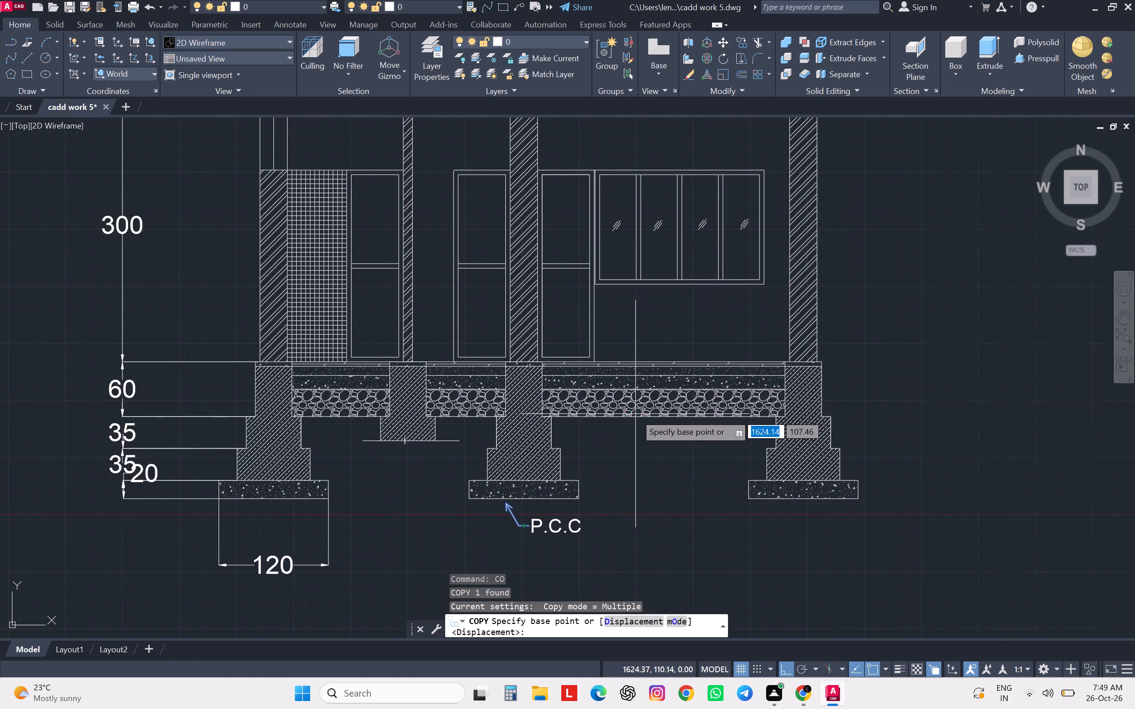
scroll(641, 415, up, 2)
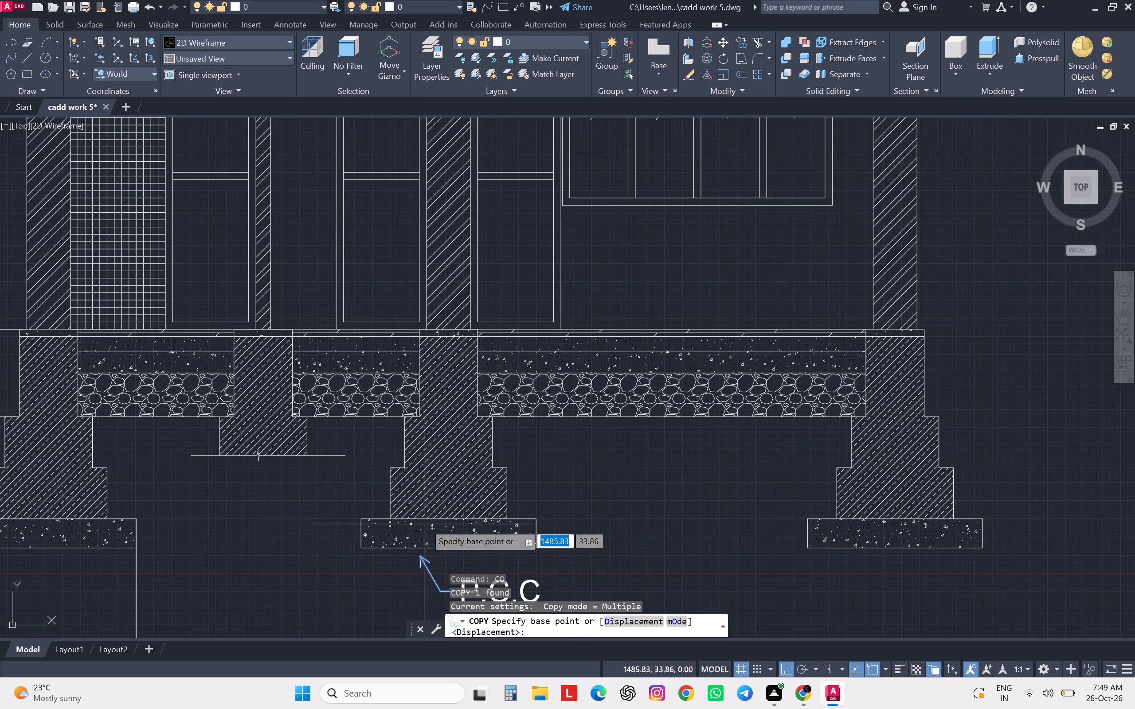
middle_drag(425, 523, 425, 511)
click(416, 543)
scroll(611, 471, down, 2)
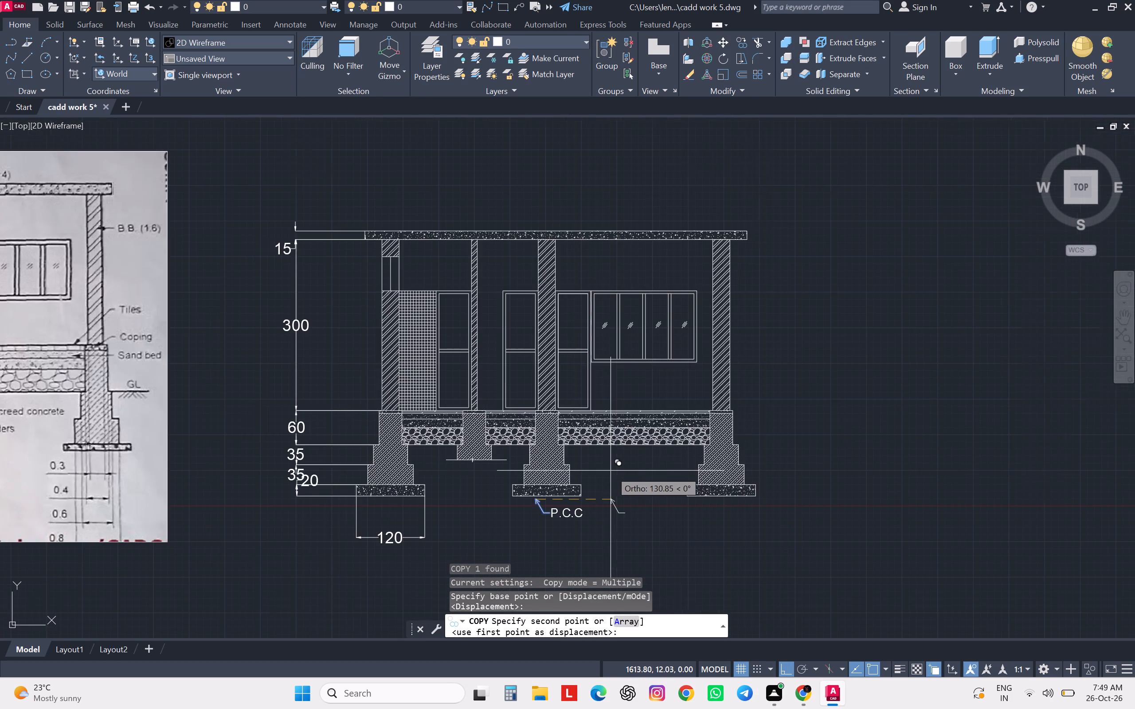
scroll(610, 471, down, 1)
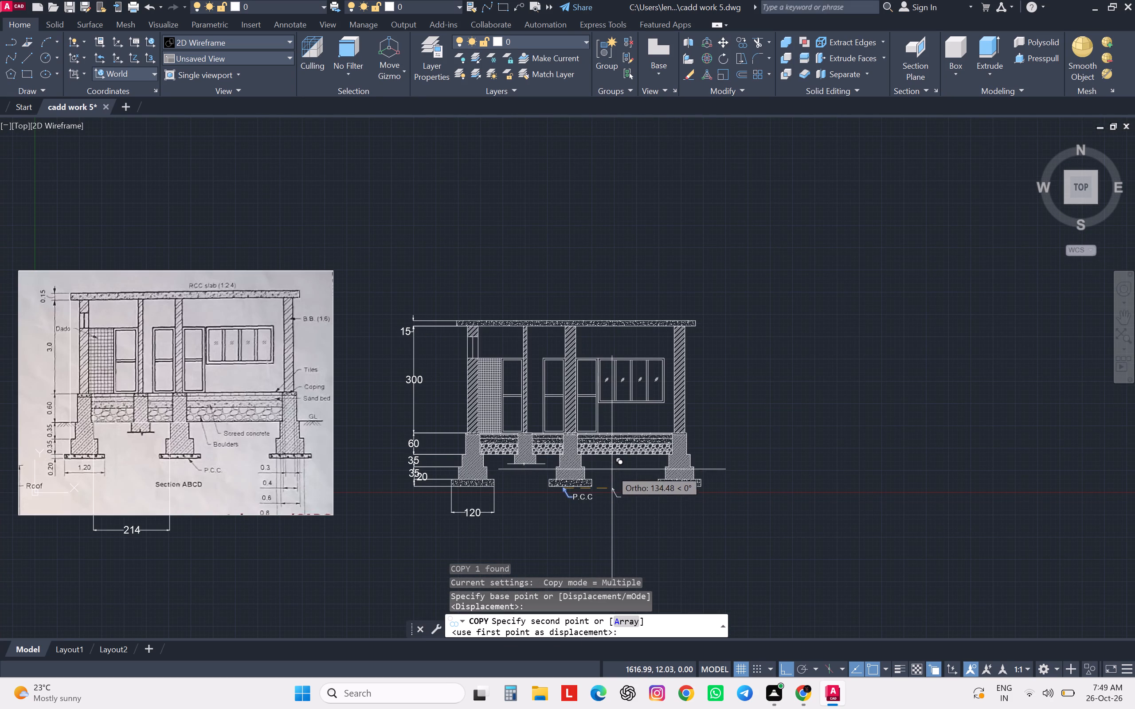
scroll(612, 458, up, 1)
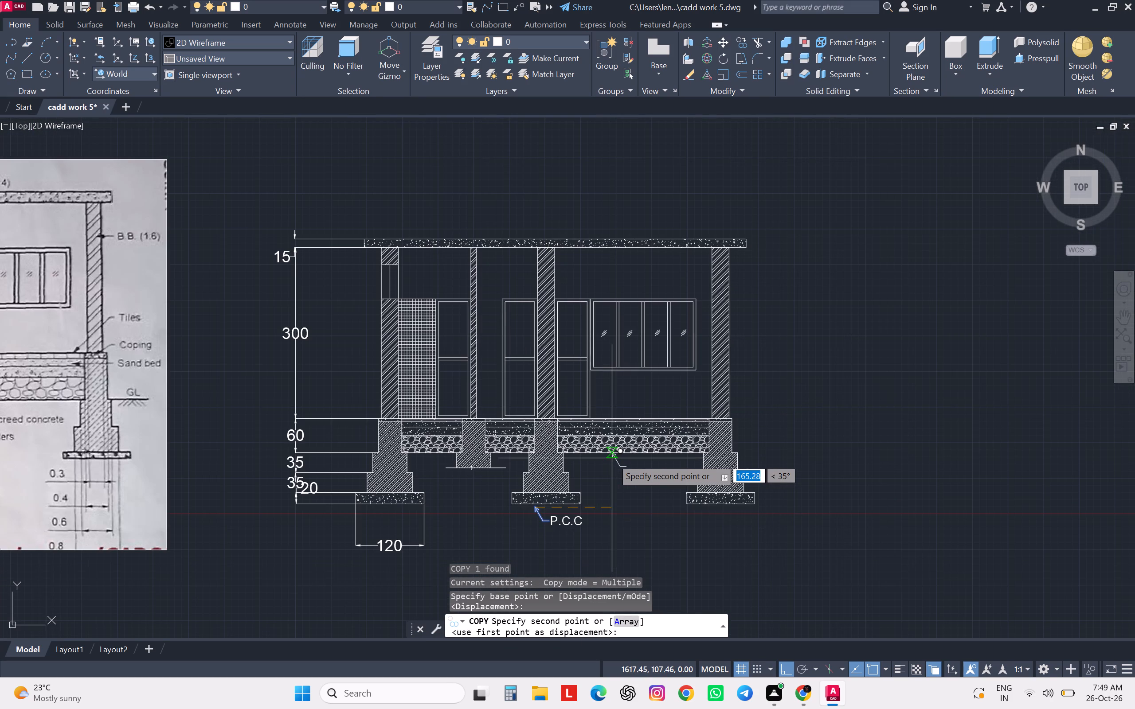
key(F8)
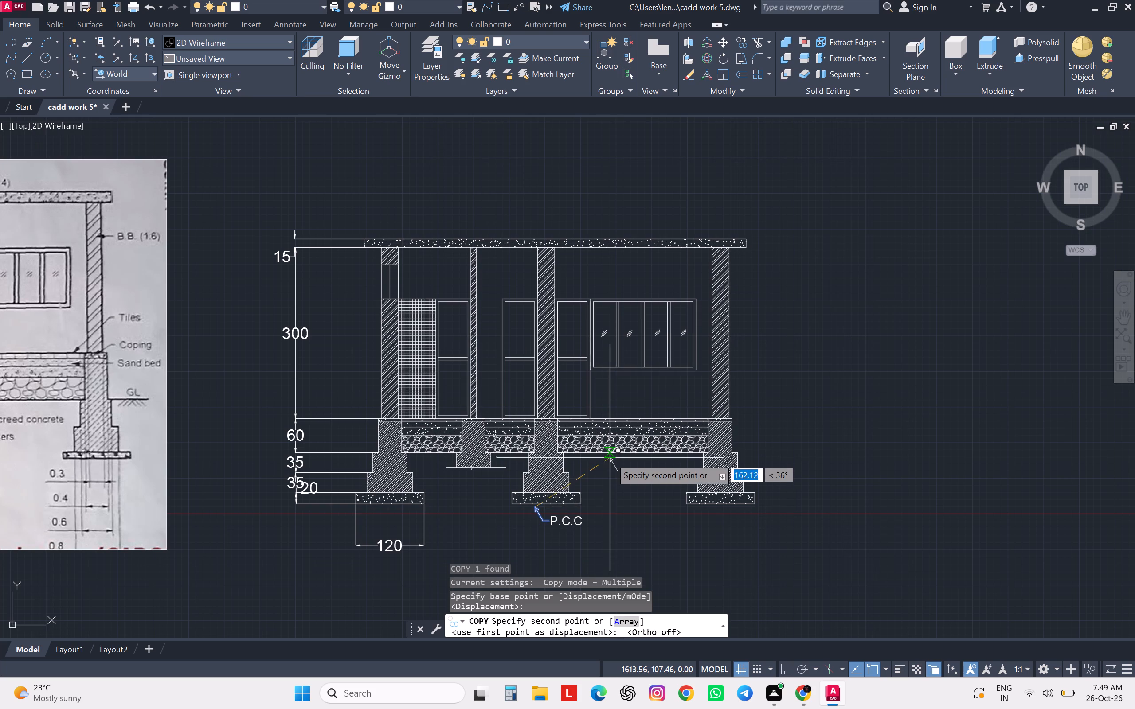
scroll(610, 456, up, 2)
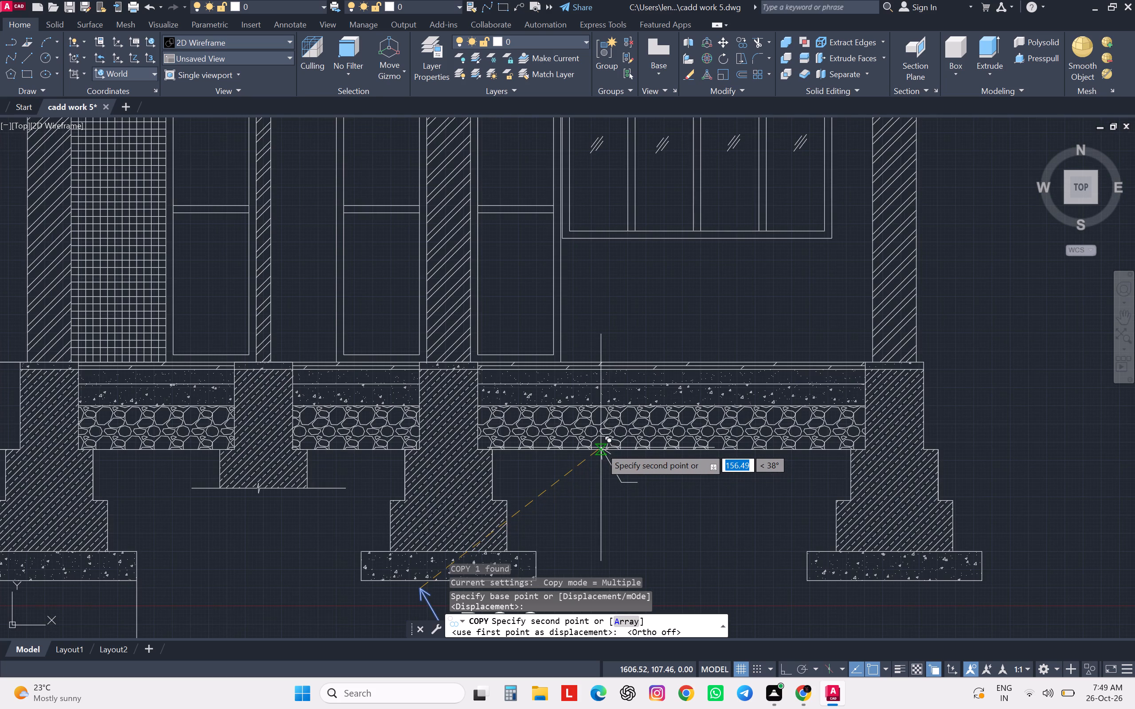
click(600, 445)
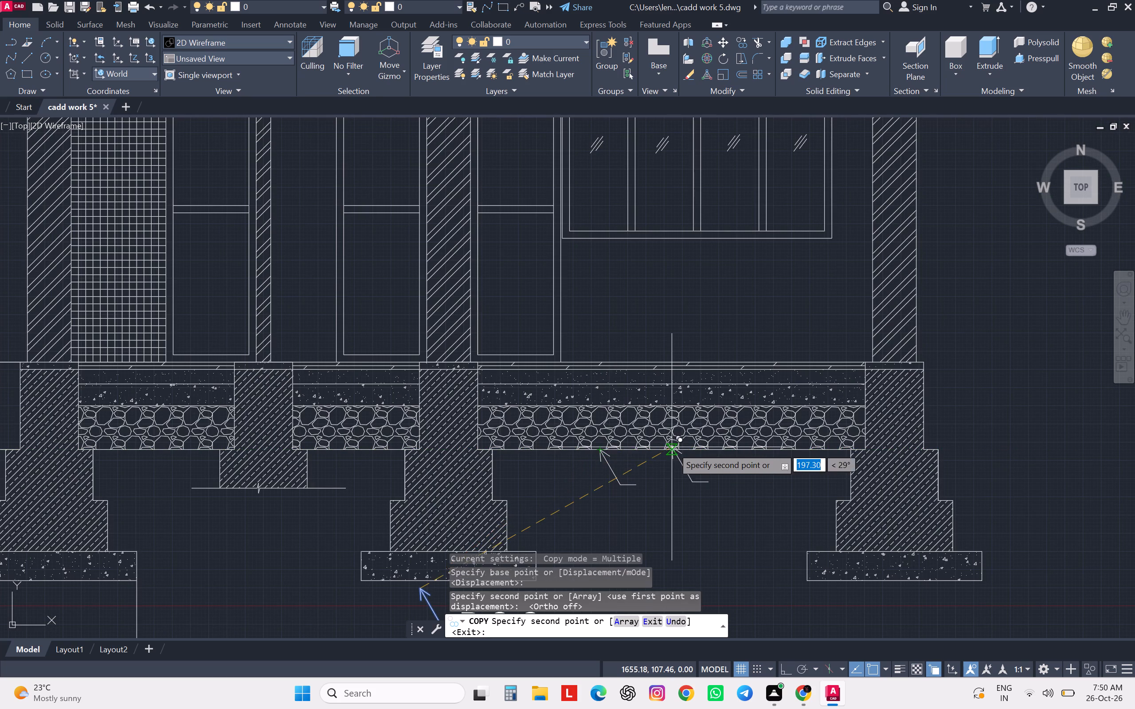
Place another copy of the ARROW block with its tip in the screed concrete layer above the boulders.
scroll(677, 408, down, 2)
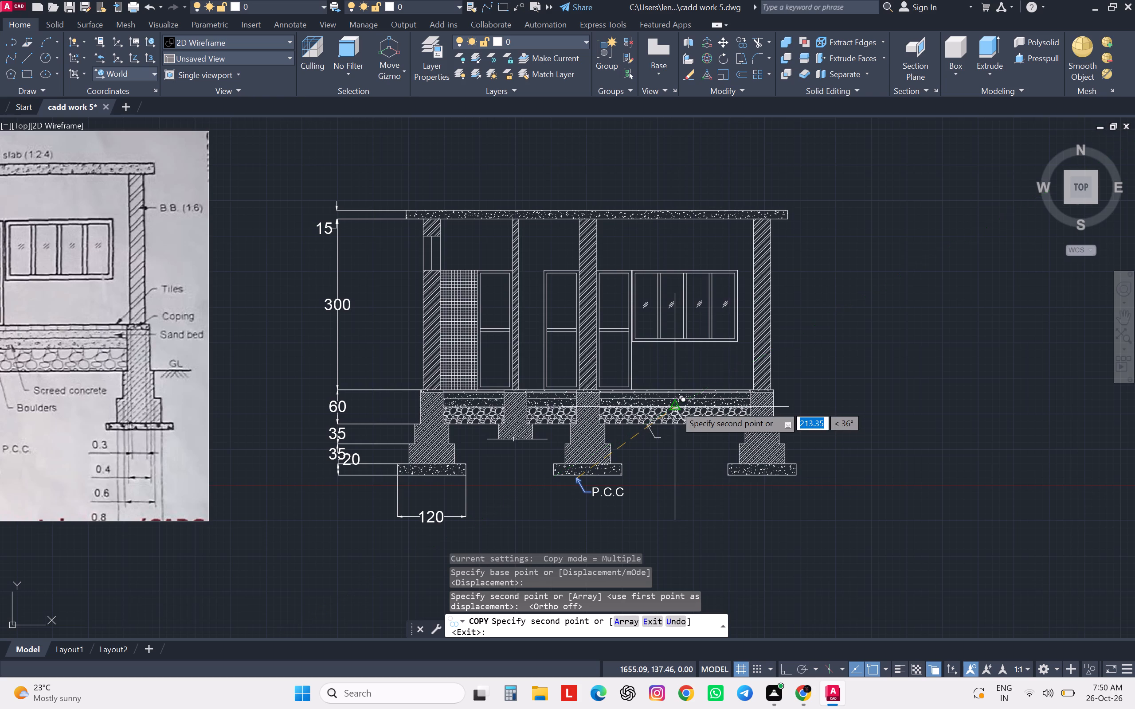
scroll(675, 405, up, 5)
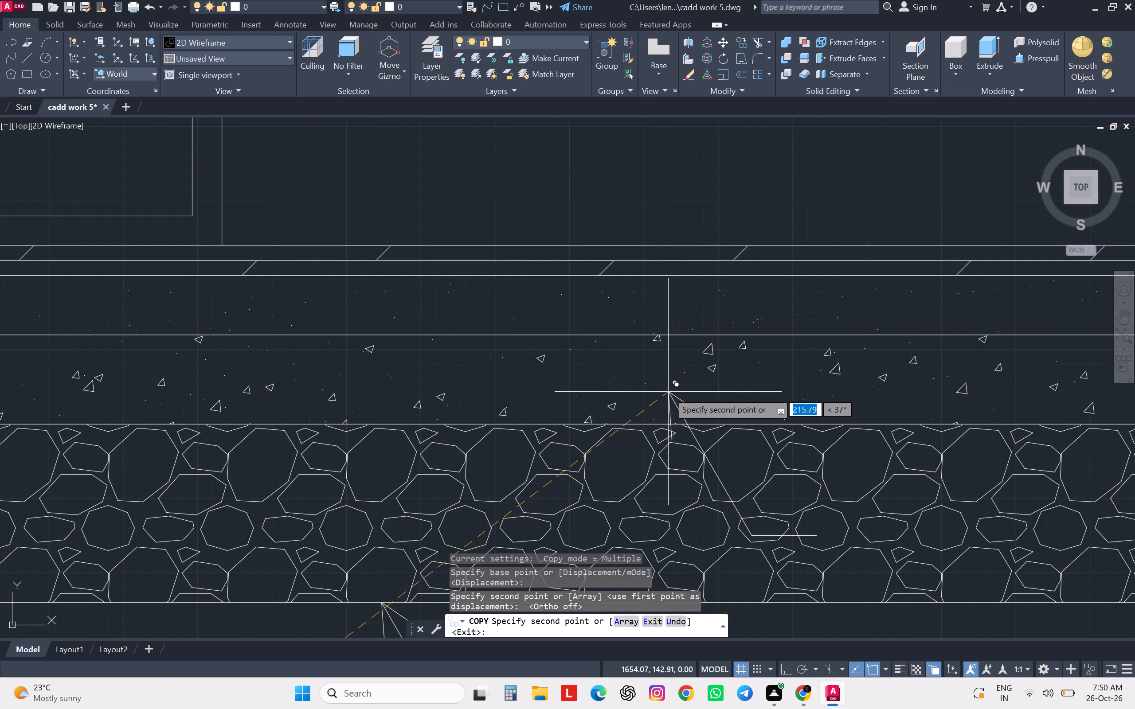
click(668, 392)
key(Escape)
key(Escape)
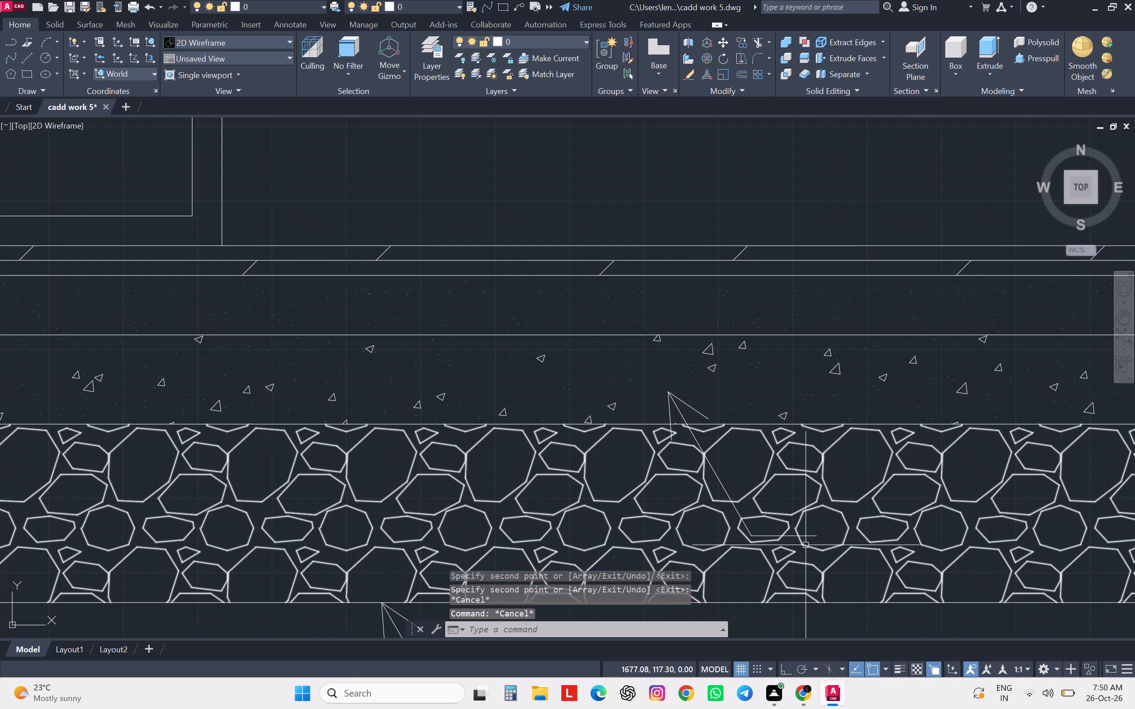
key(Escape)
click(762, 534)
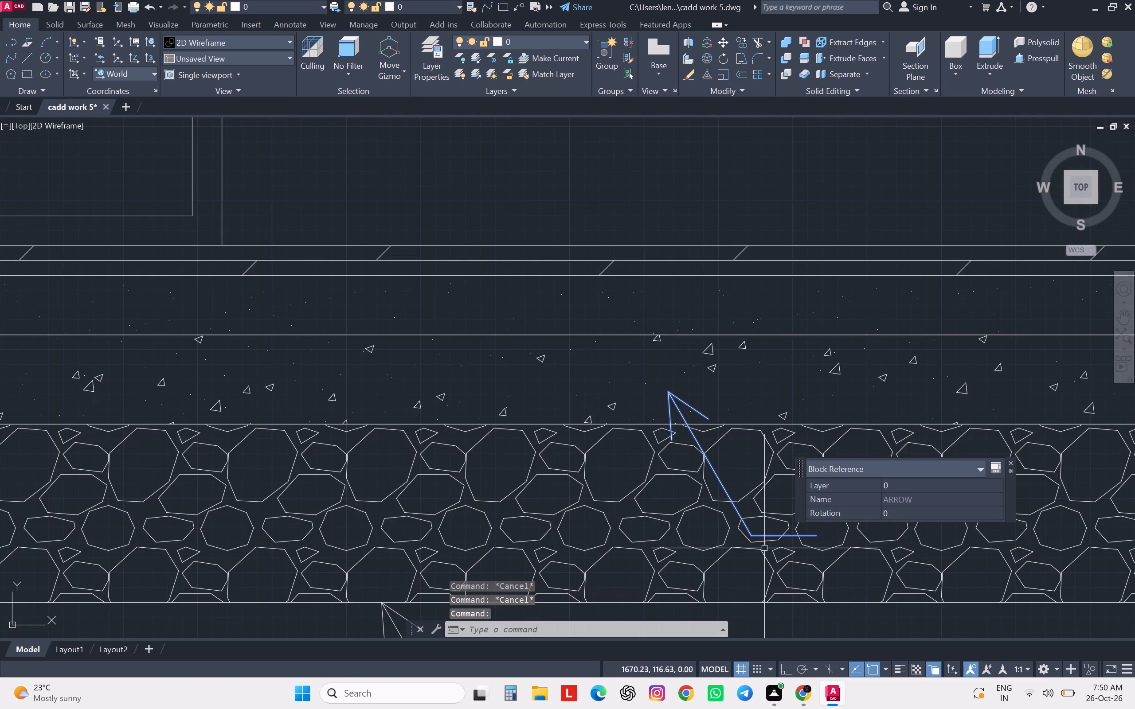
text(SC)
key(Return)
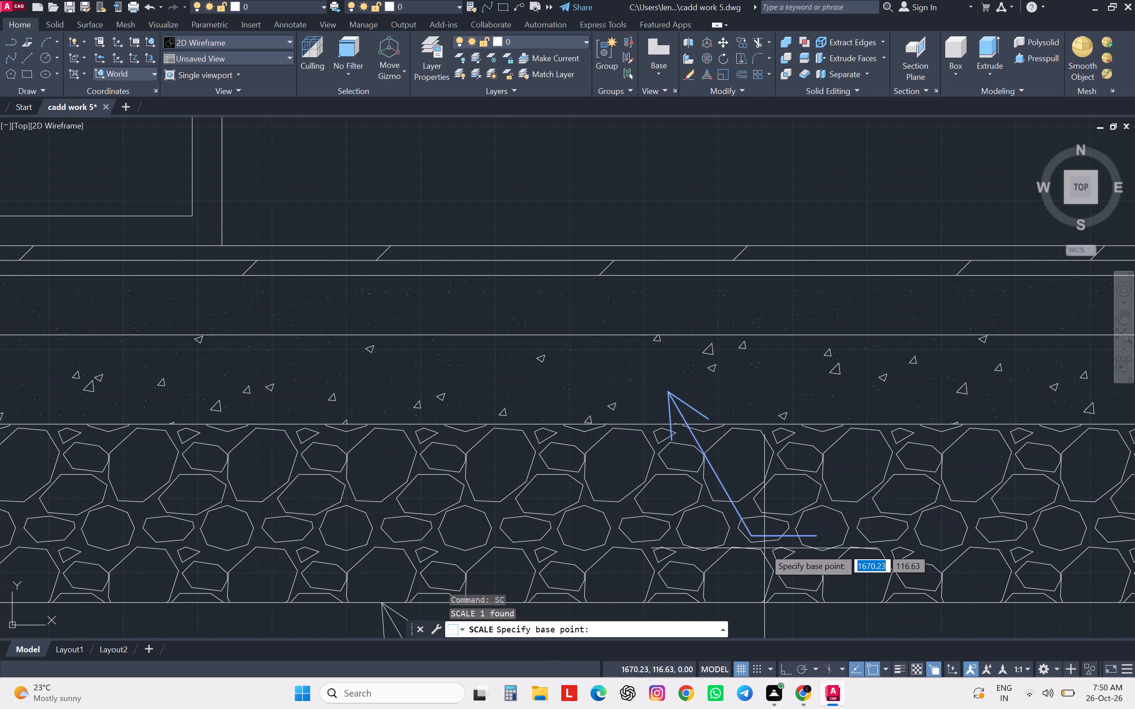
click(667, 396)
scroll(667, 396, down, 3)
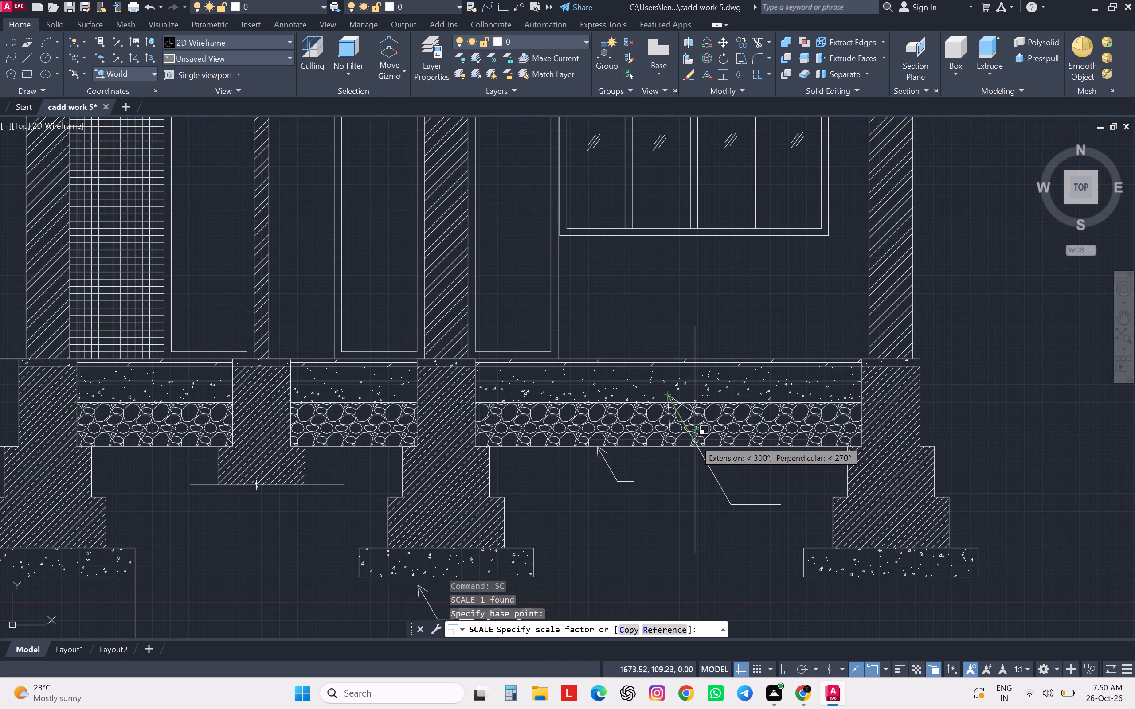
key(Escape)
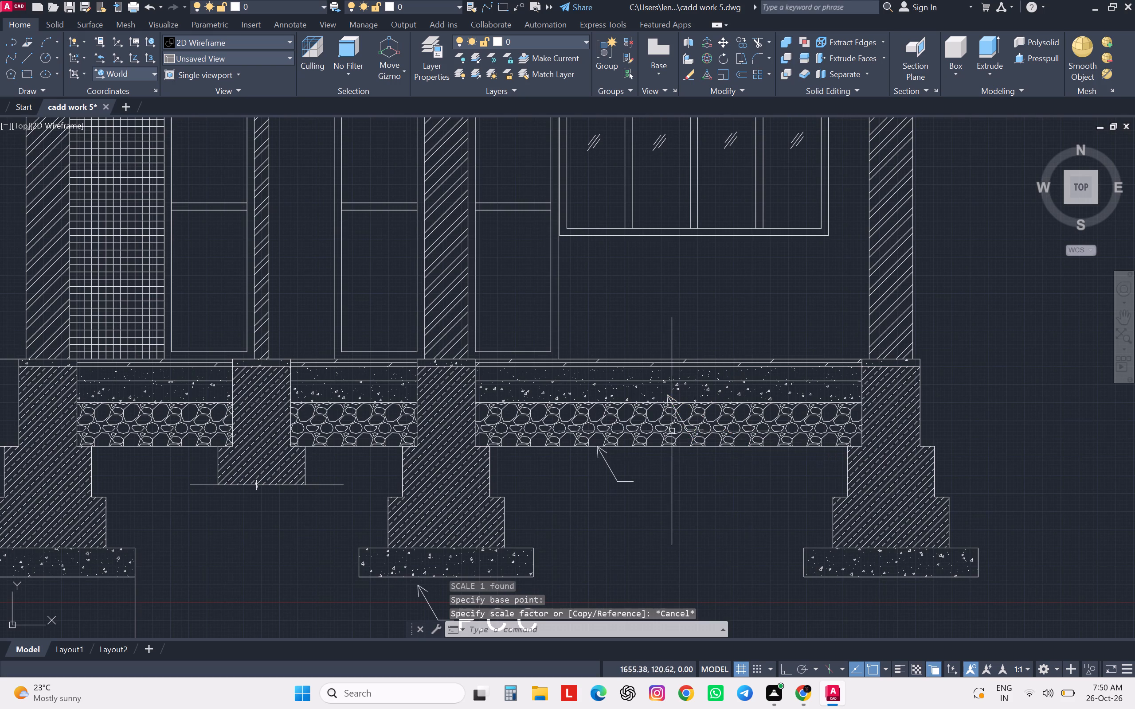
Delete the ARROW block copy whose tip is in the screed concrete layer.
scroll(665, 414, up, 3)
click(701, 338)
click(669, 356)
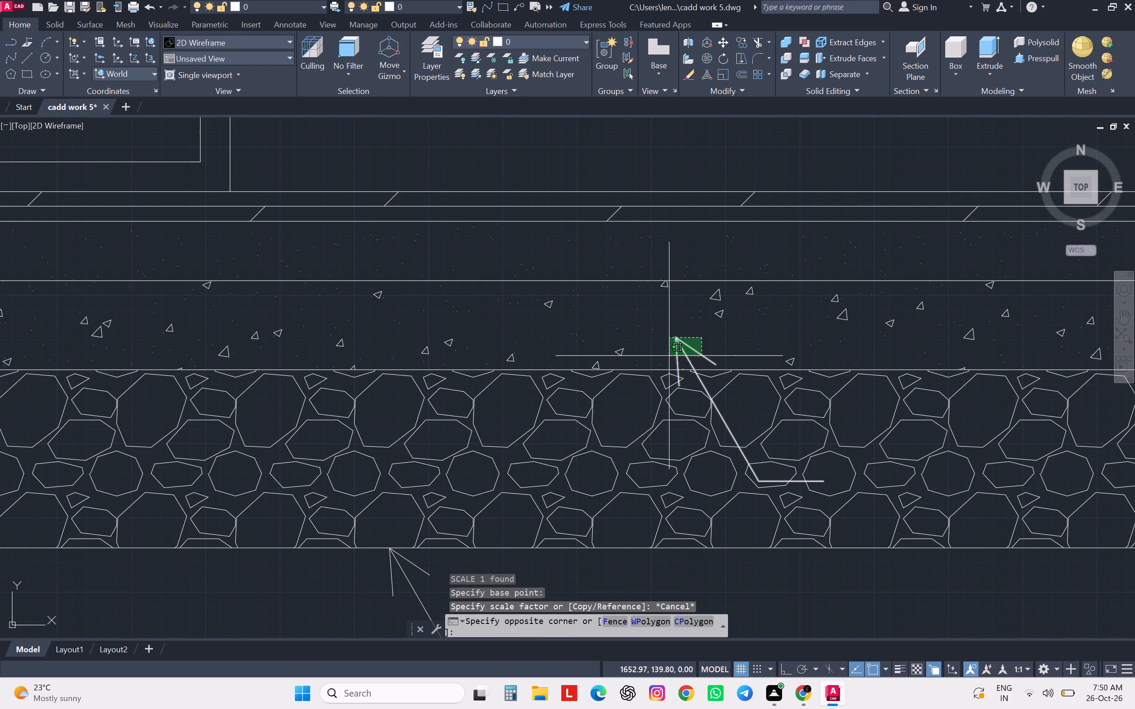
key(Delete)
Compare the leader below the boulder layer with the labelled leaders in the reference section image.
scroll(661, 403, down, 1)
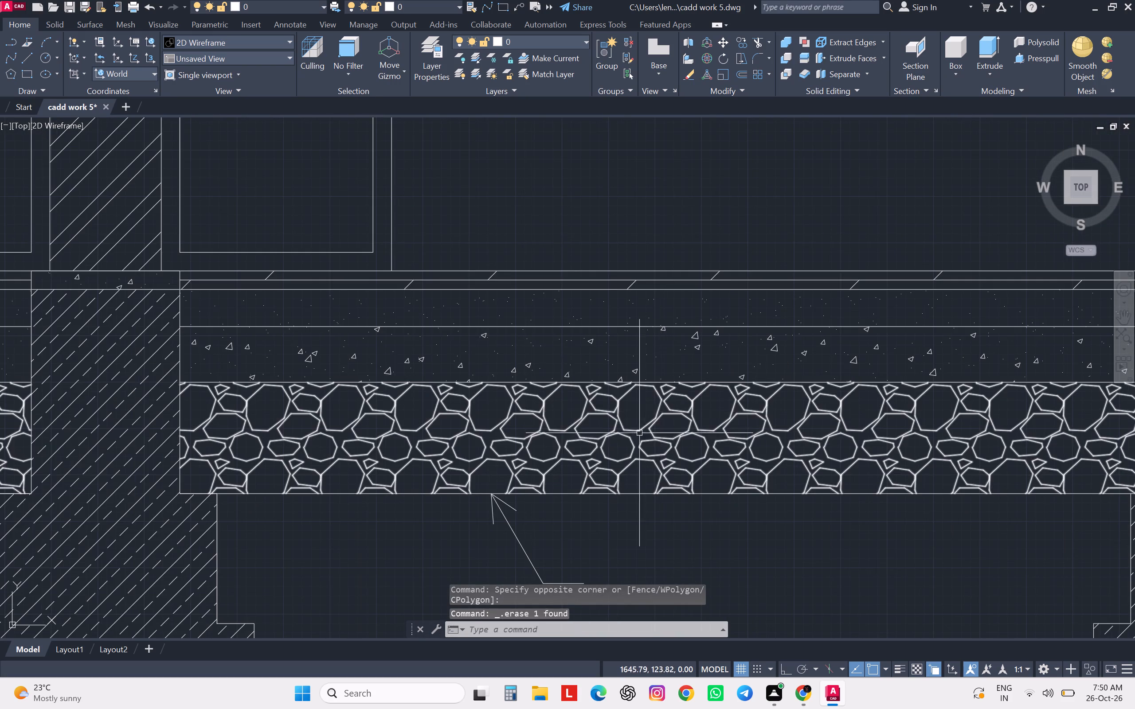
scroll(569, 499, down, 4)
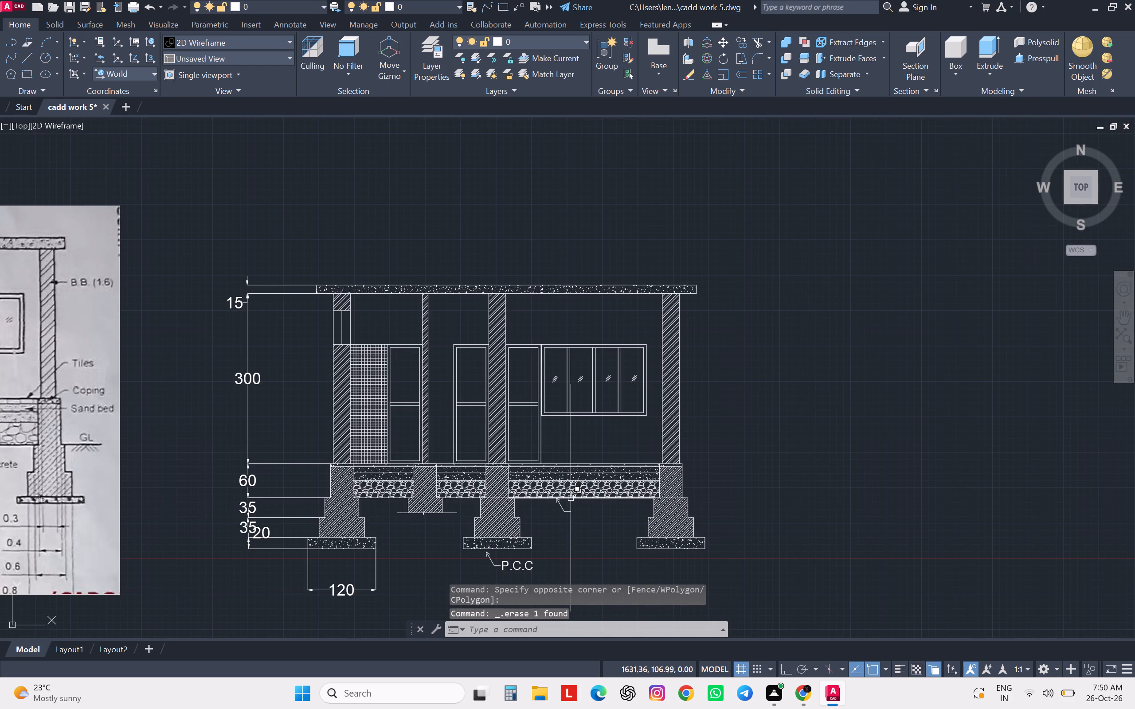
scroll(571, 498, down, 2)
scroll(325, 541, up, 1)
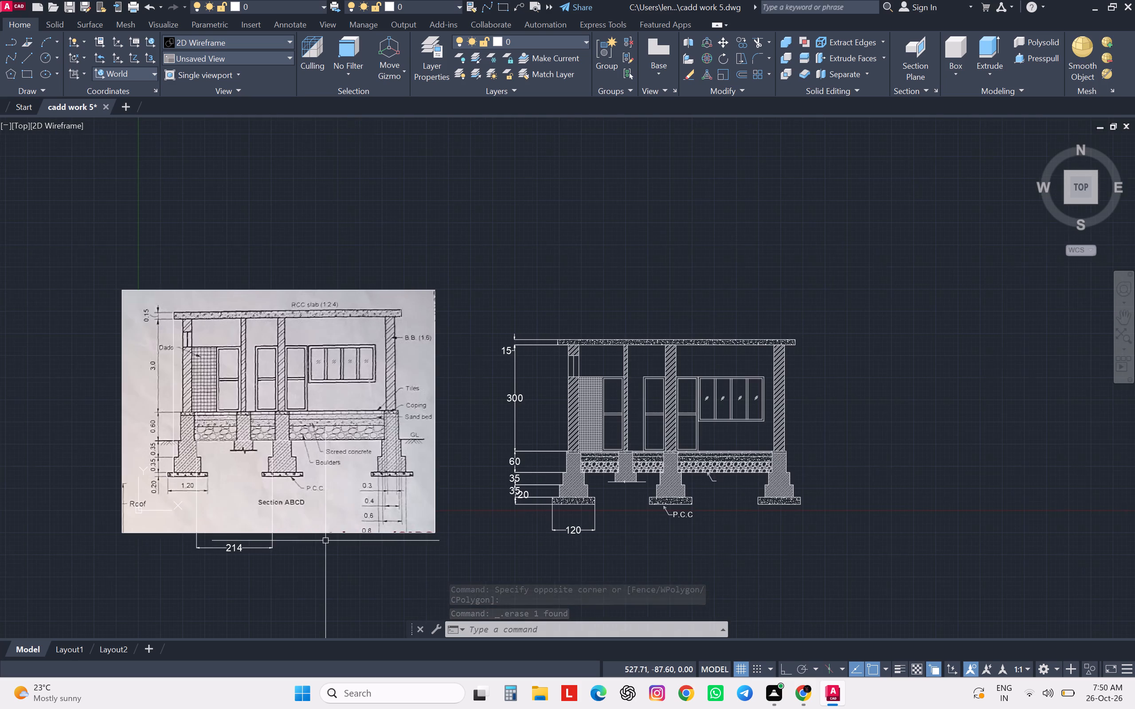
middle_drag(325, 539, 275, 528)
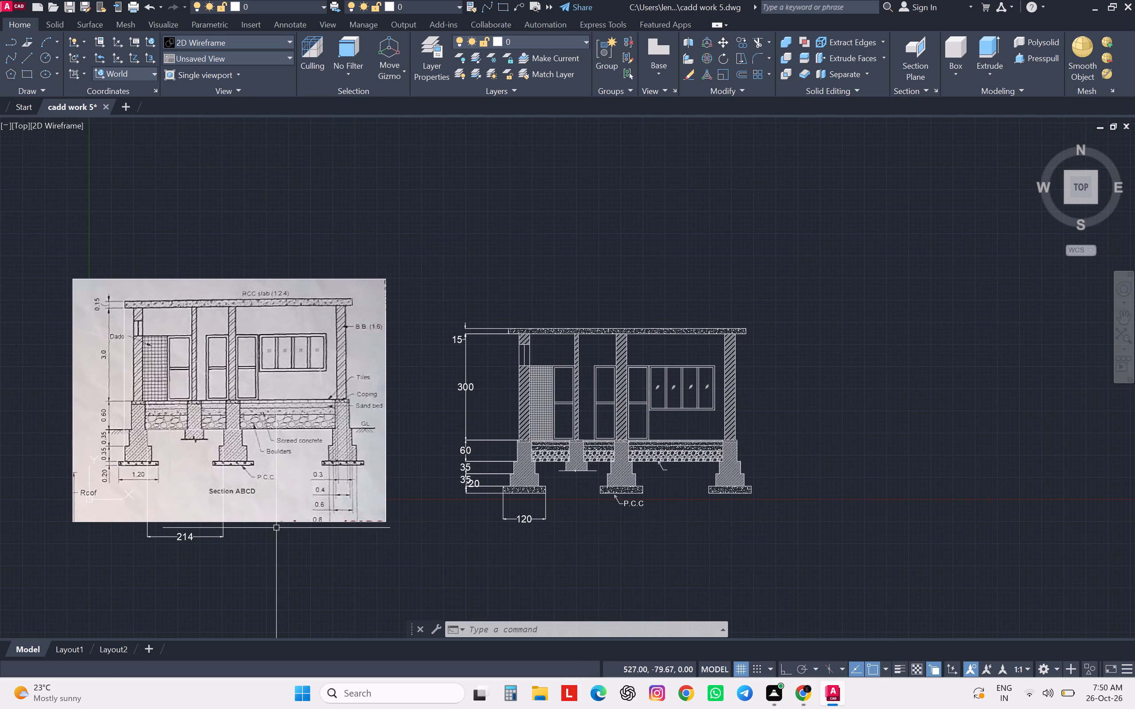
scroll(626, 458, up, 4)
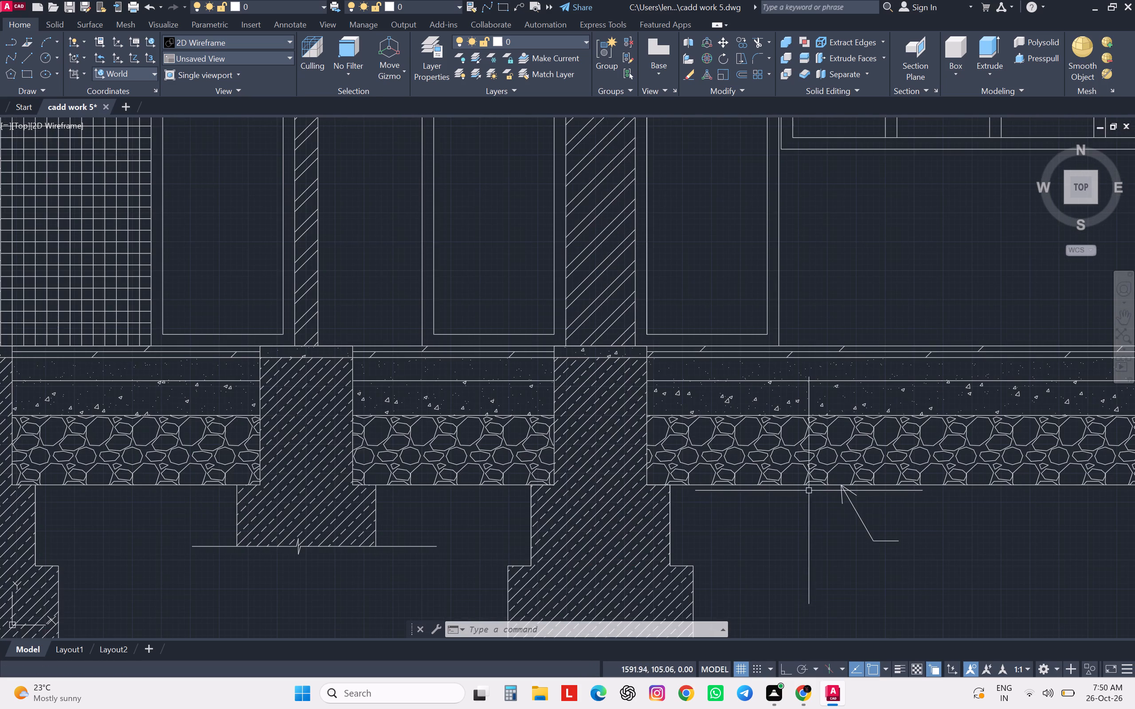
Delete the ARROW block copy whose tip touches the underside of the boulder layer.
click(827, 498)
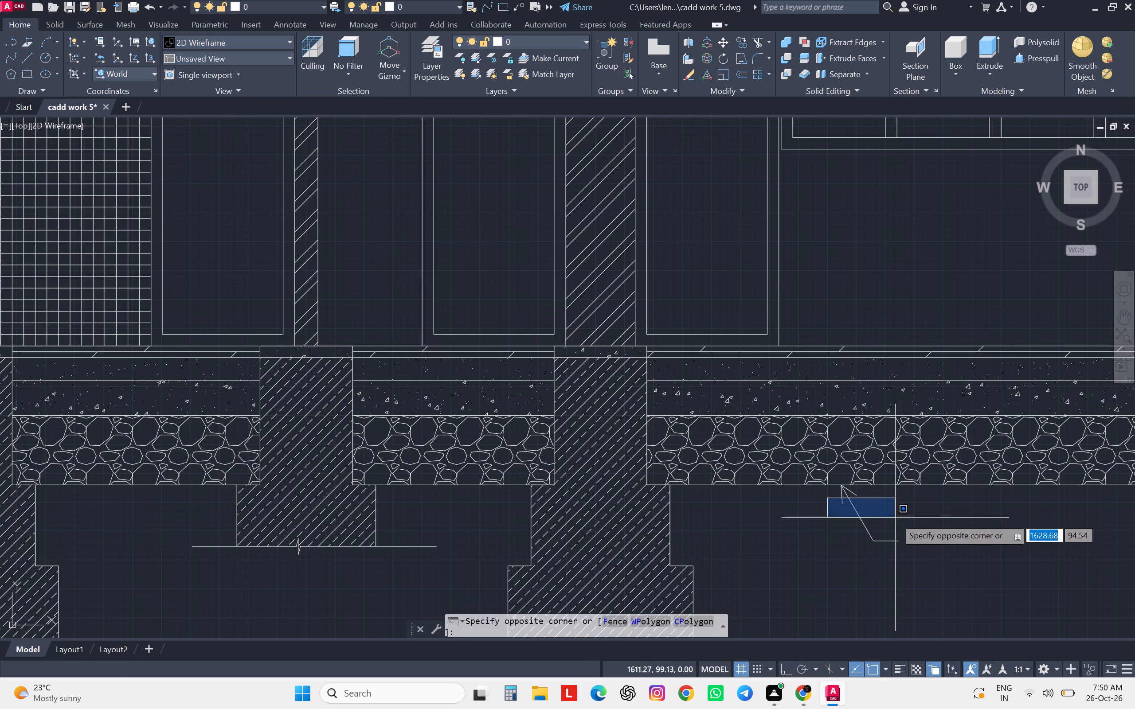
click(891, 518)
click(860, 528)
click(849, 503)
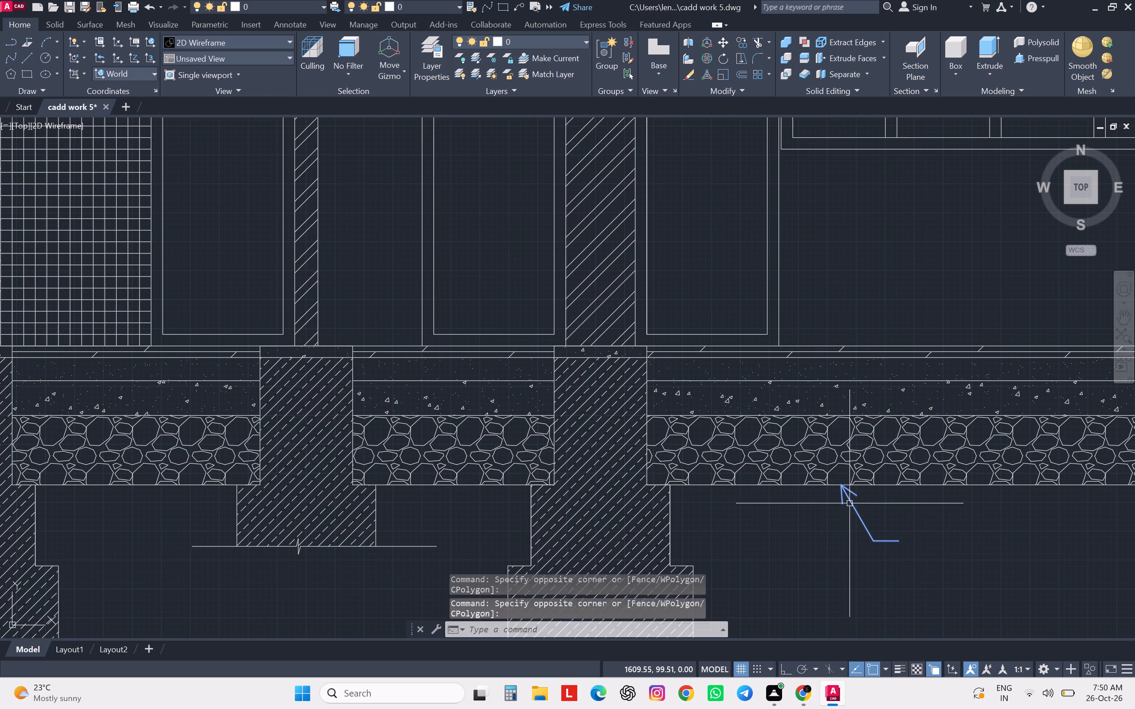
key(Delete)
Draw a leader from the screed concrete layer, sloping about 73 units down past the boulders, ending in a short horizontal tail.
middle_drag(843, 511, 735, 489)
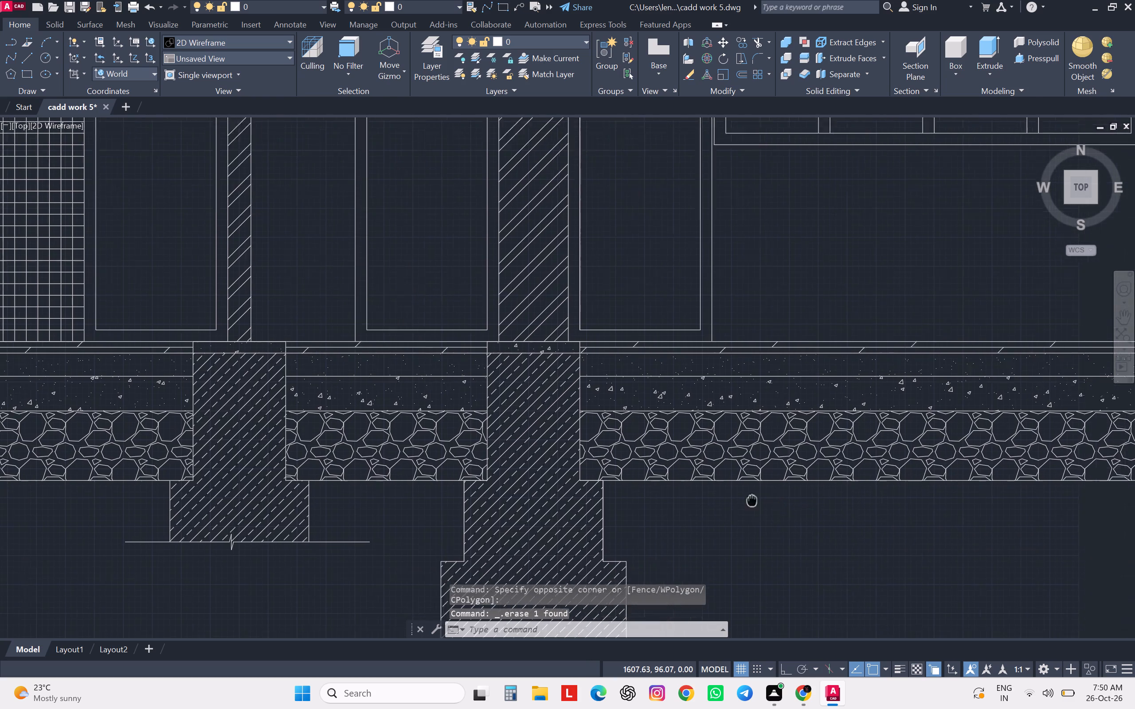
middle_drag(735, 489, 699, 478)
scroll(727, 486, down, 3)
key(l)
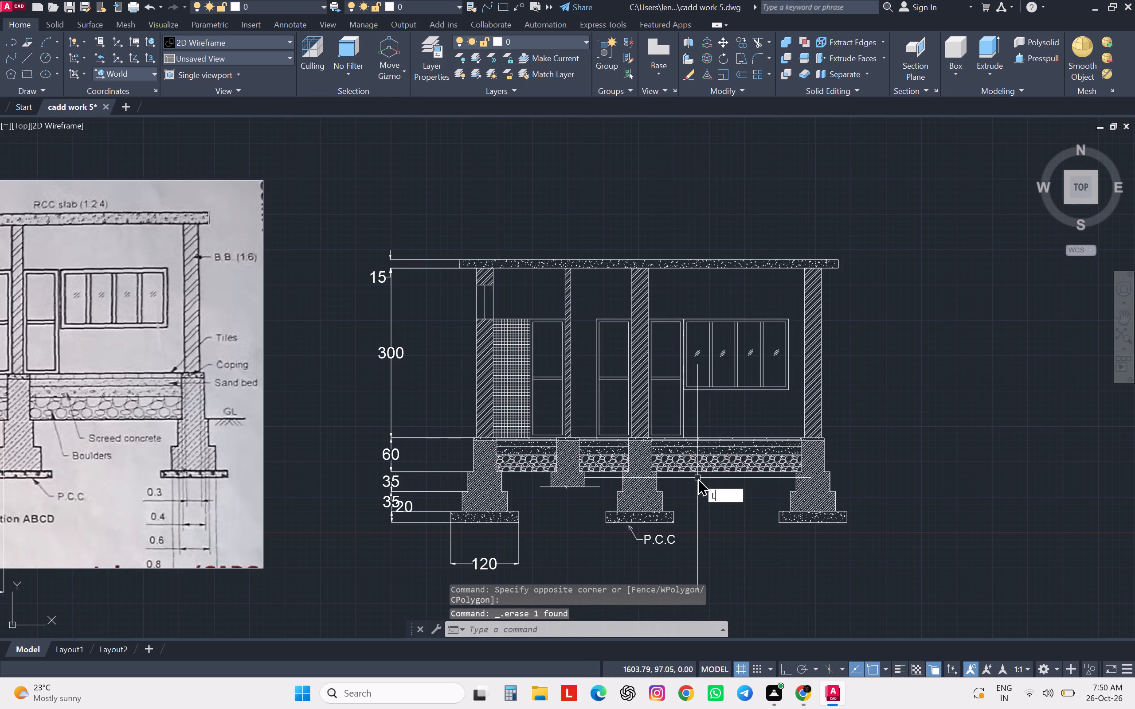
key(Return)
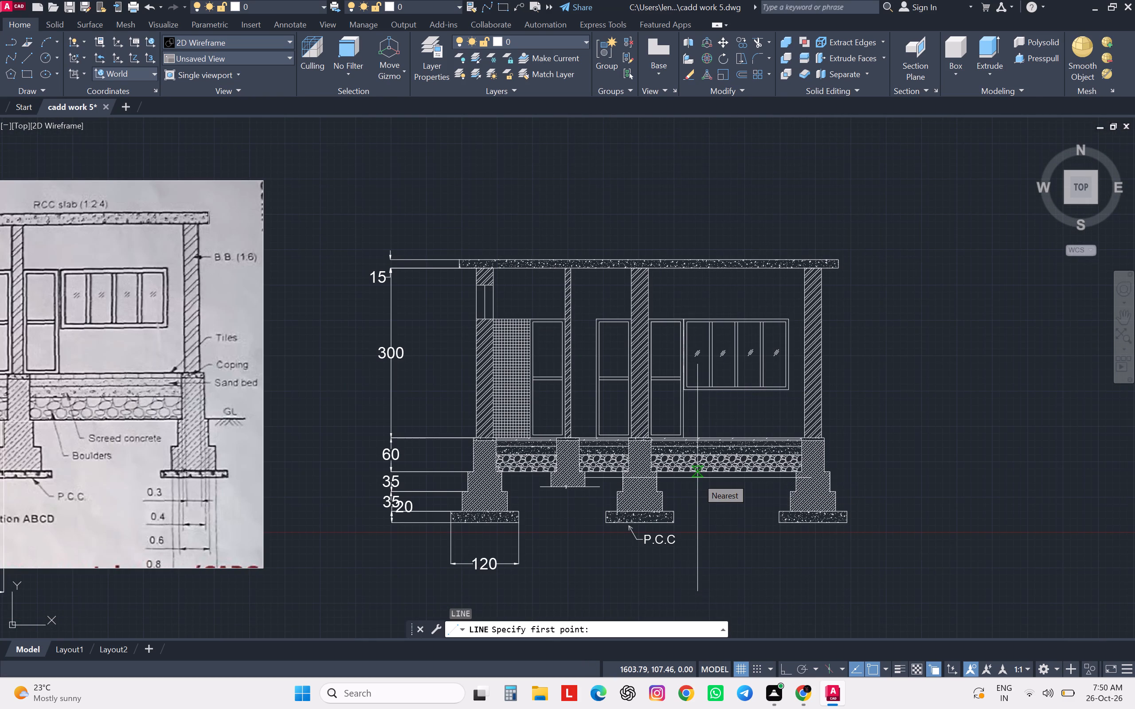
scroll(707, 453, up, 2)
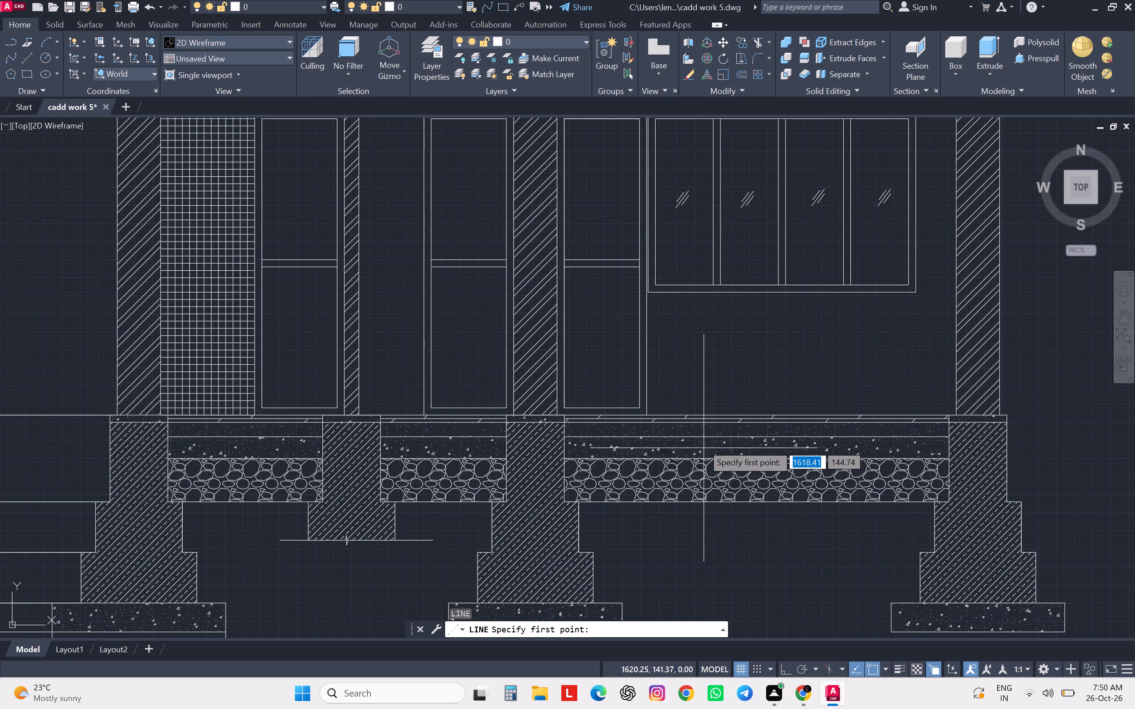
click(704, 449)
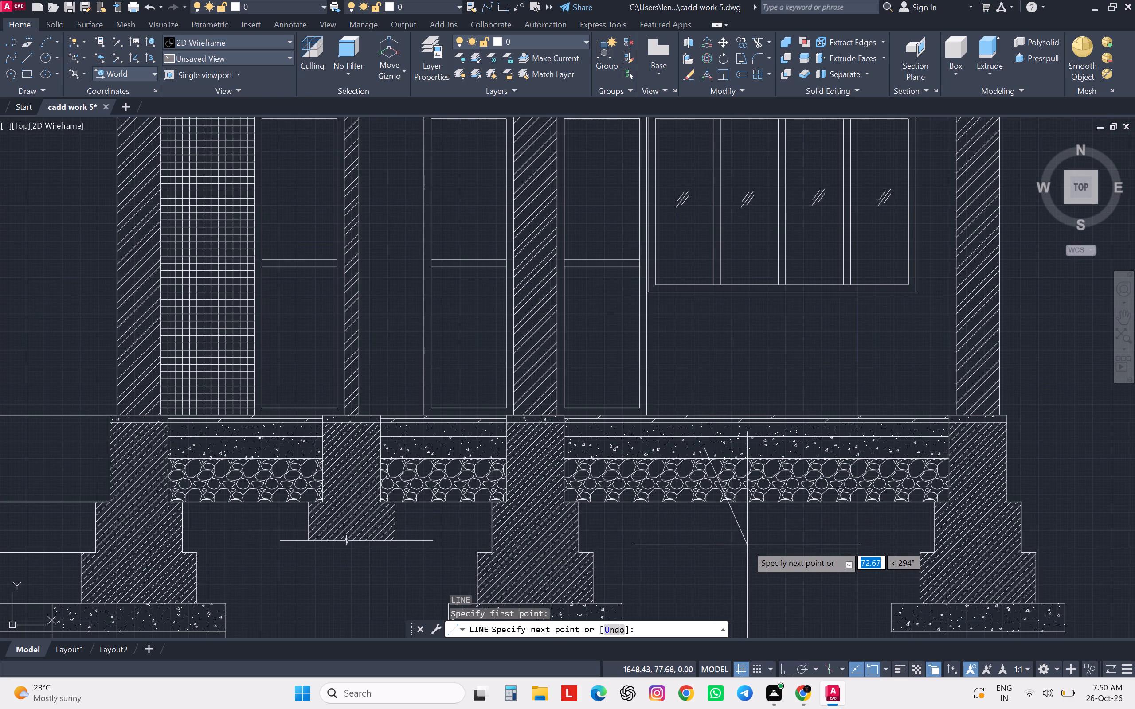
click(747, 545)
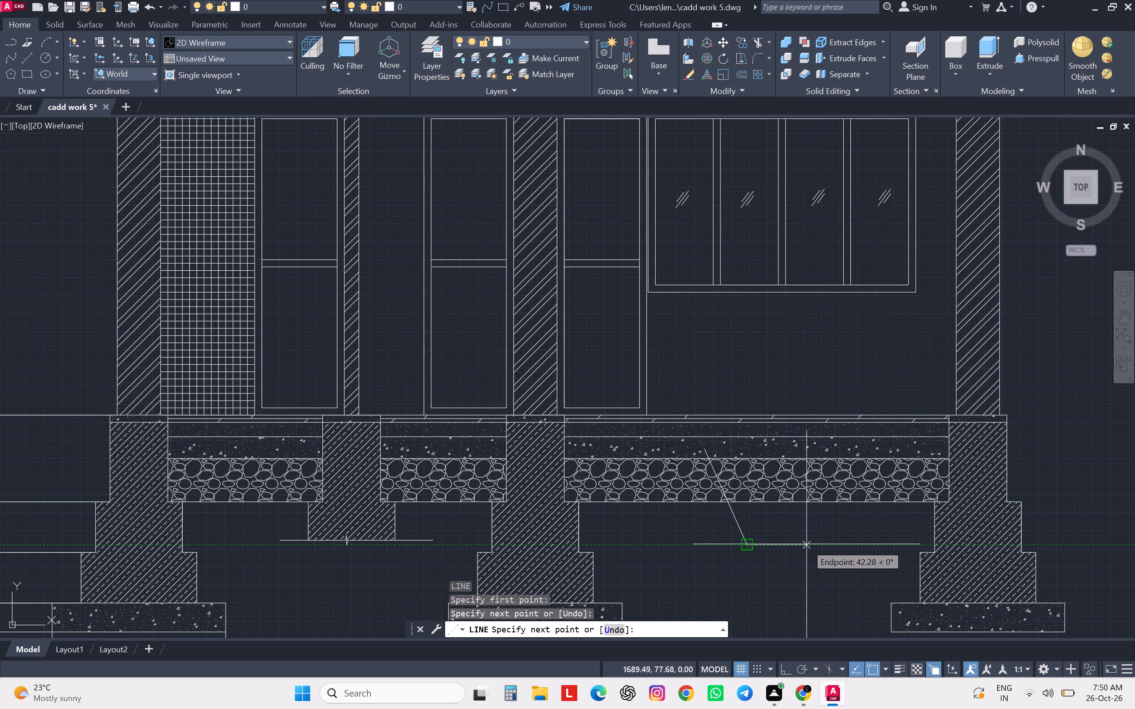
click(783, 545)
scroll(783, 543, up, 1)
scroll(782, 543, down, 3)
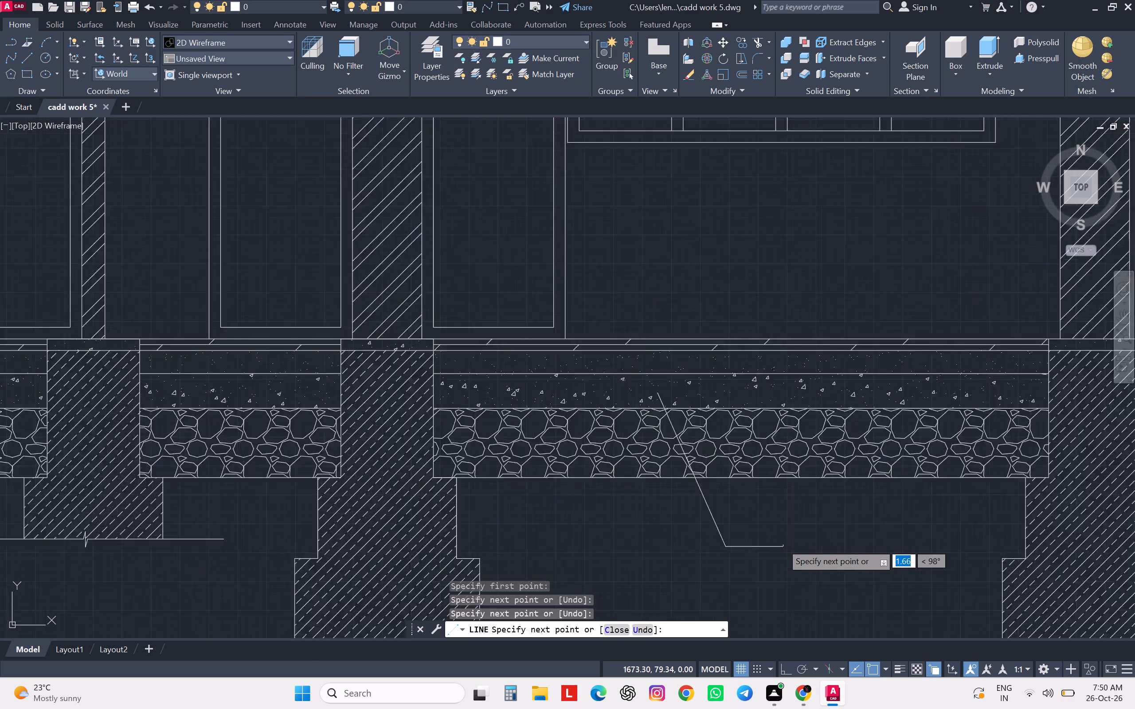
scroll(780, 550, down, 1)
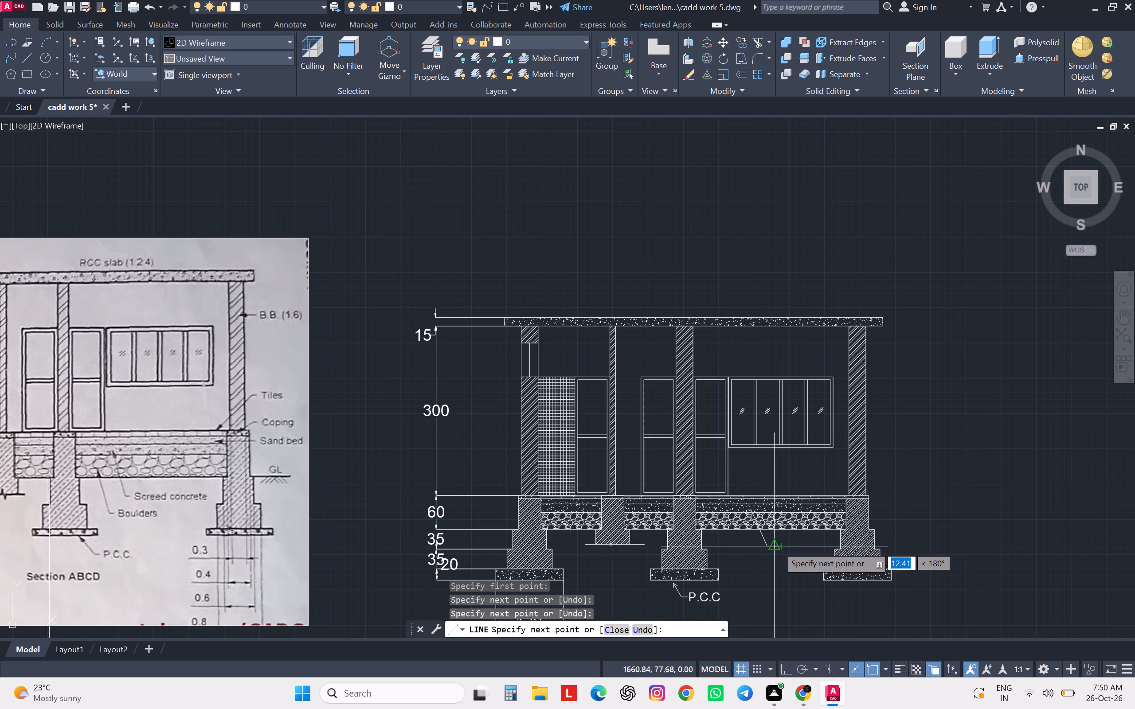
key(Escape)
key(Escape)
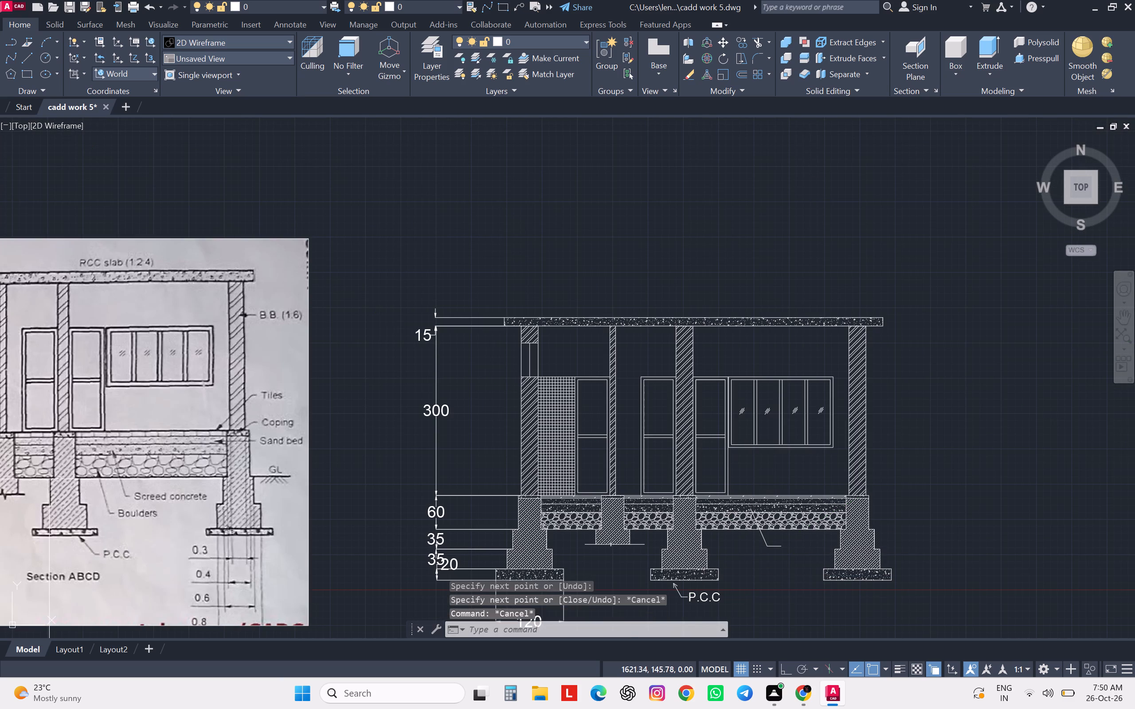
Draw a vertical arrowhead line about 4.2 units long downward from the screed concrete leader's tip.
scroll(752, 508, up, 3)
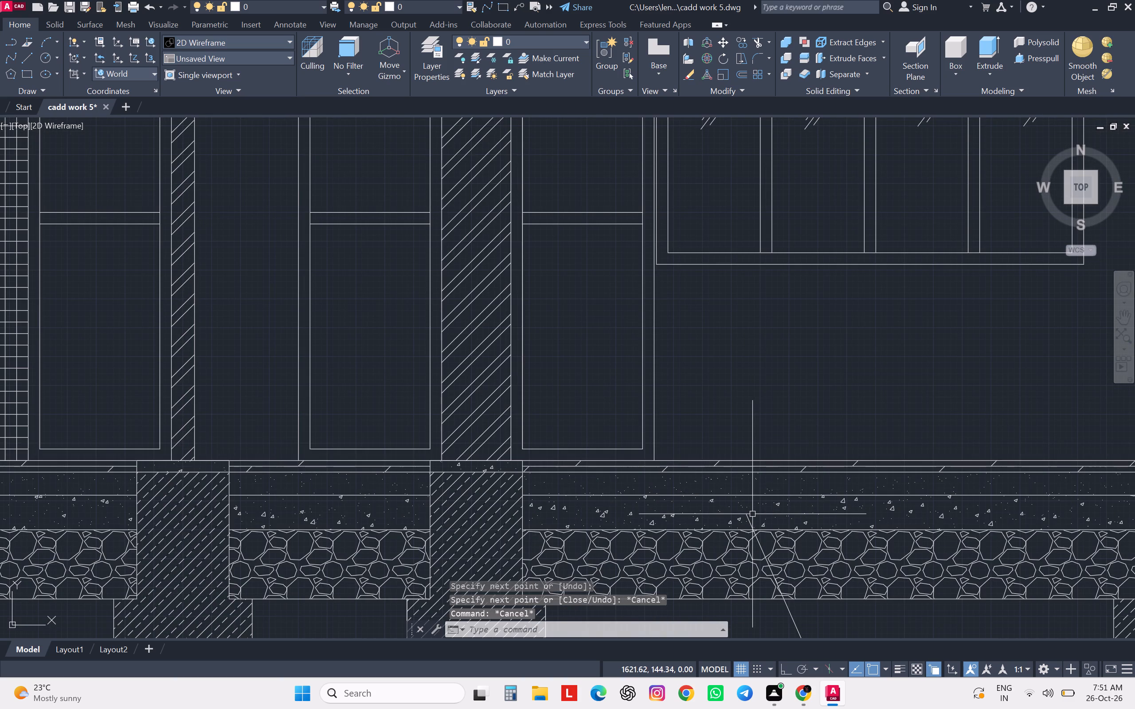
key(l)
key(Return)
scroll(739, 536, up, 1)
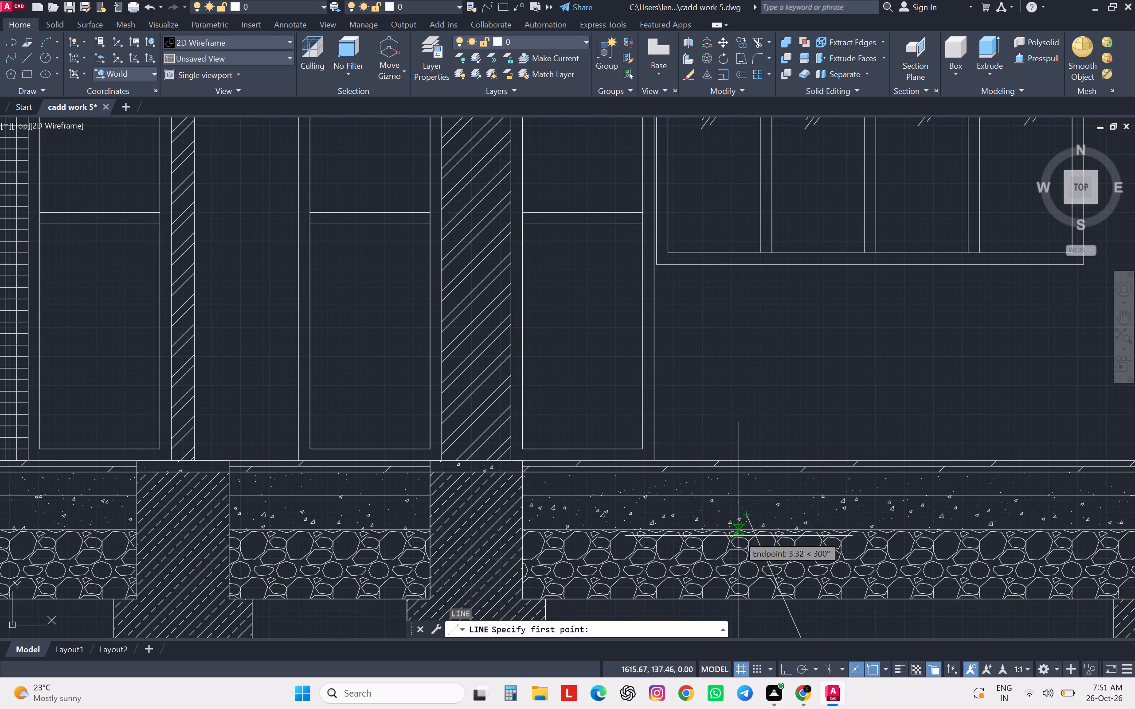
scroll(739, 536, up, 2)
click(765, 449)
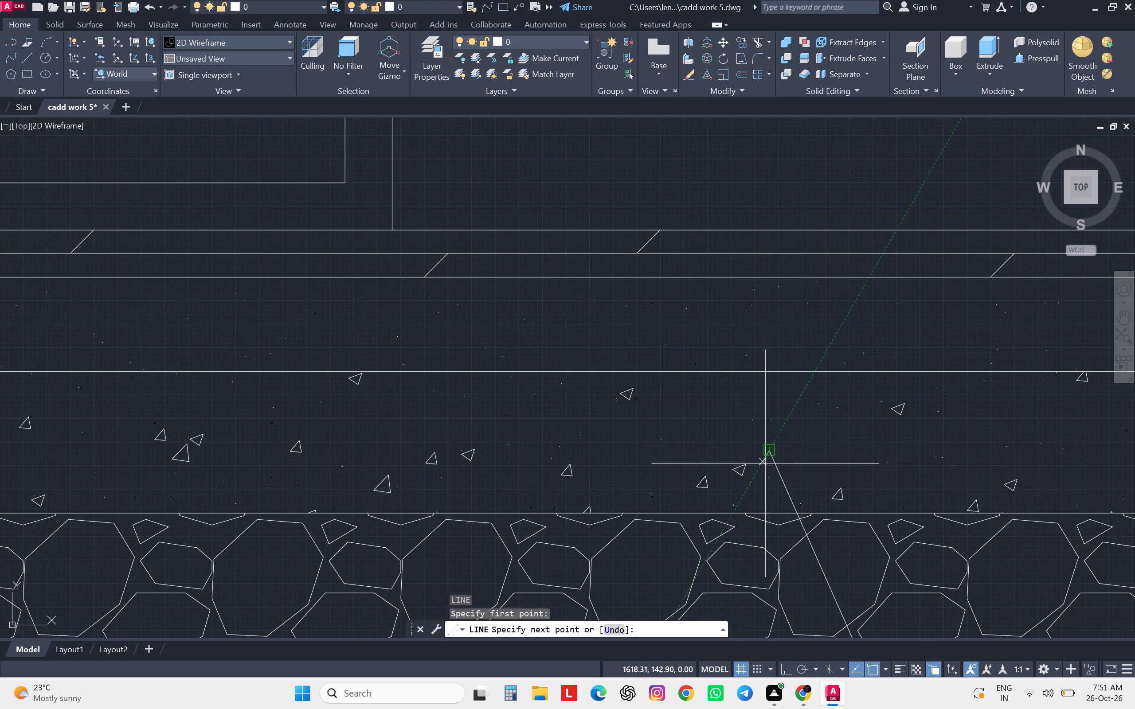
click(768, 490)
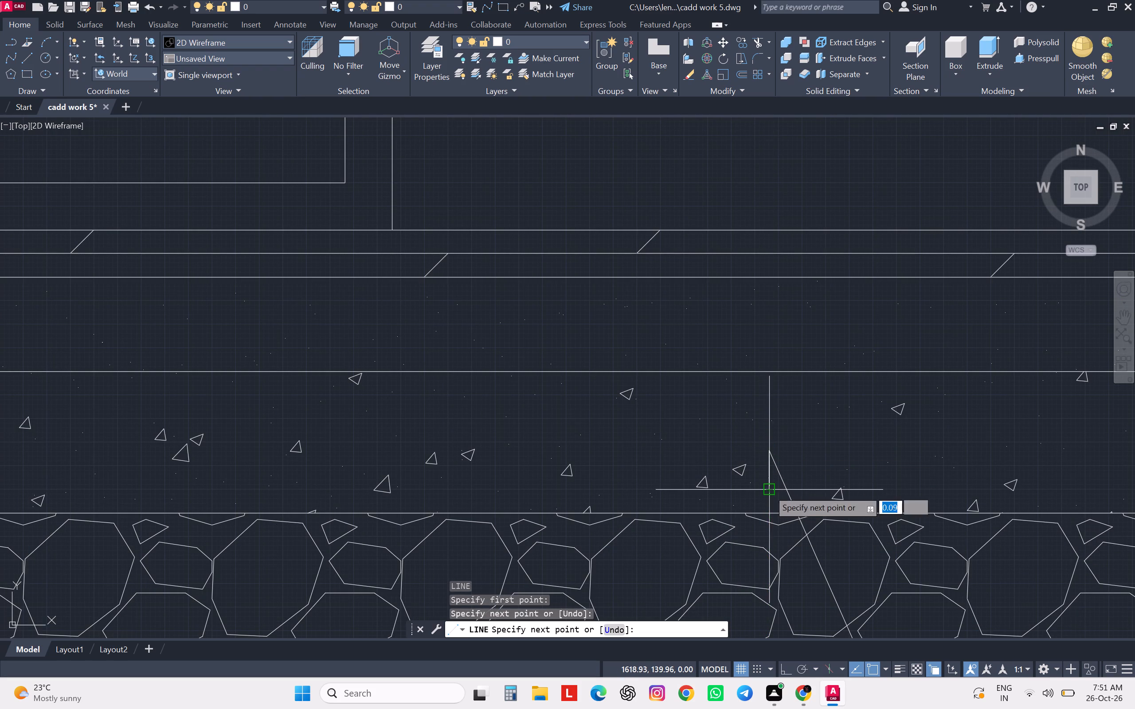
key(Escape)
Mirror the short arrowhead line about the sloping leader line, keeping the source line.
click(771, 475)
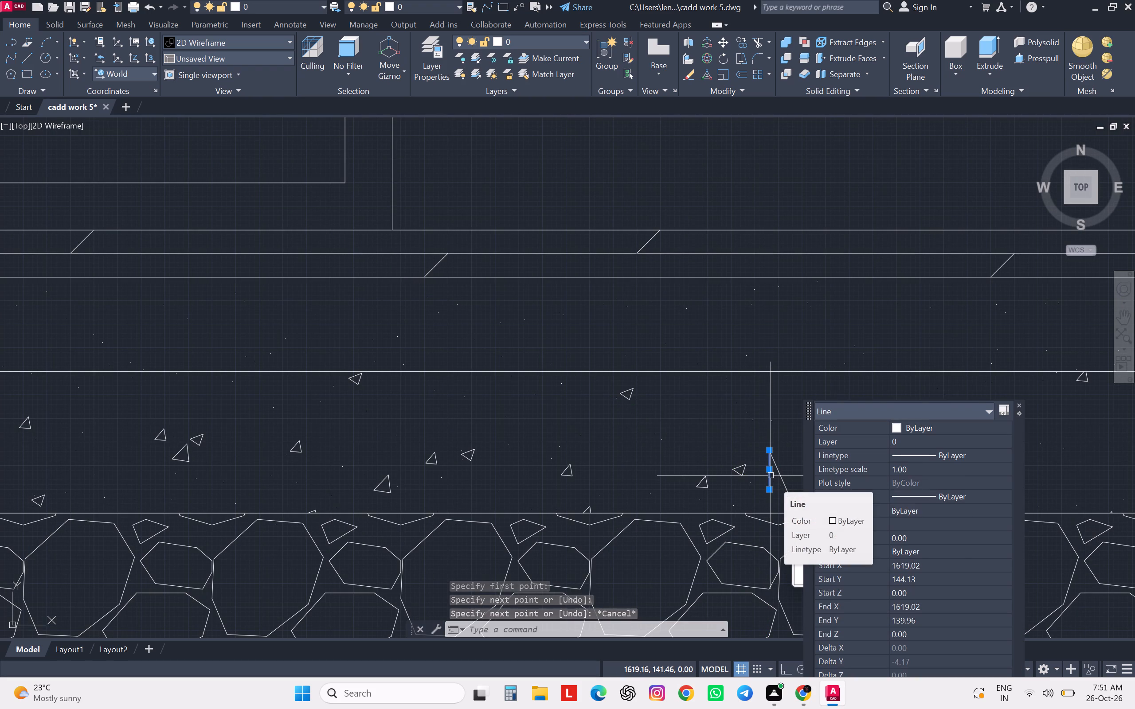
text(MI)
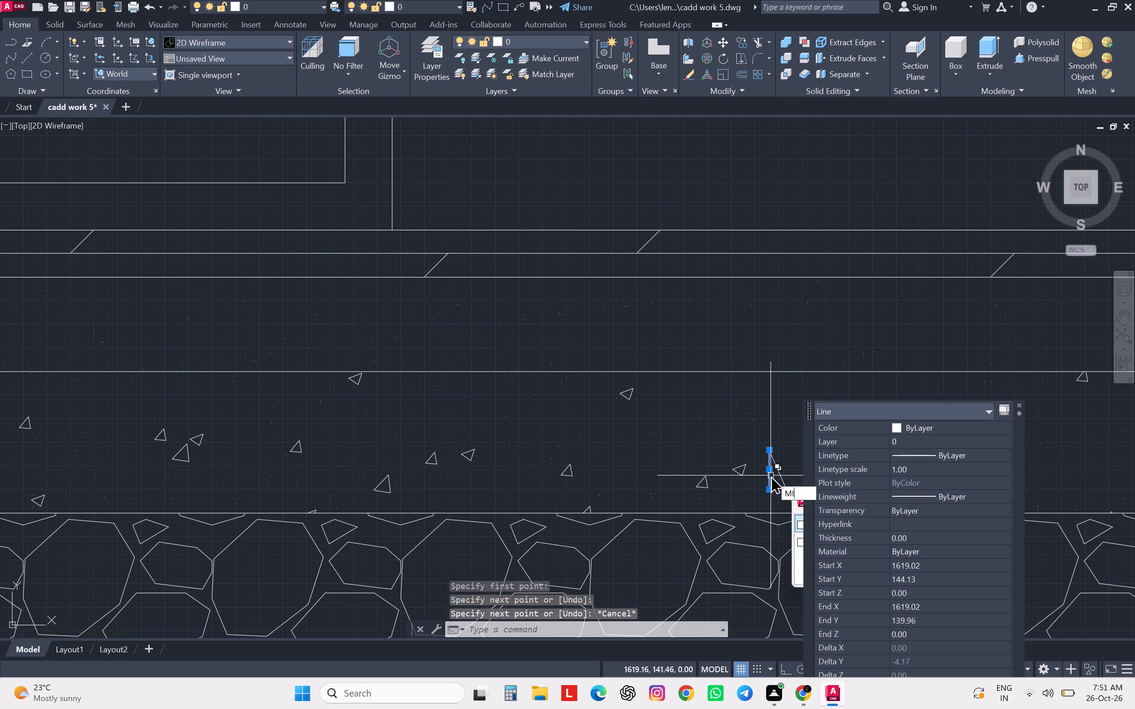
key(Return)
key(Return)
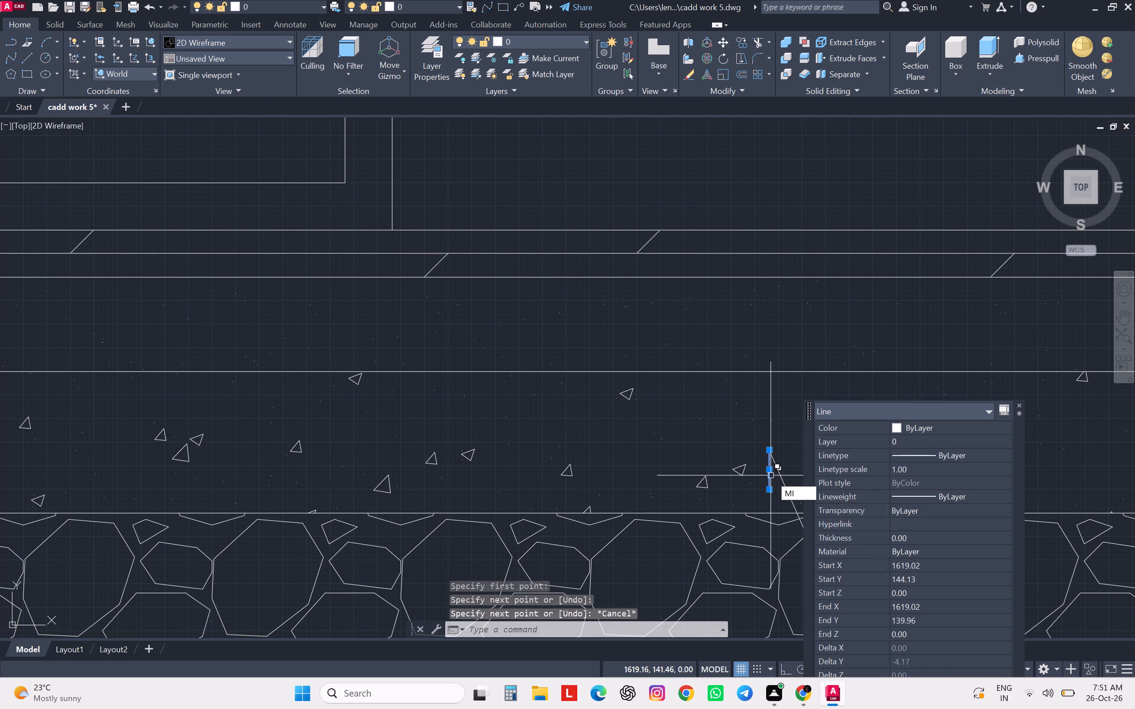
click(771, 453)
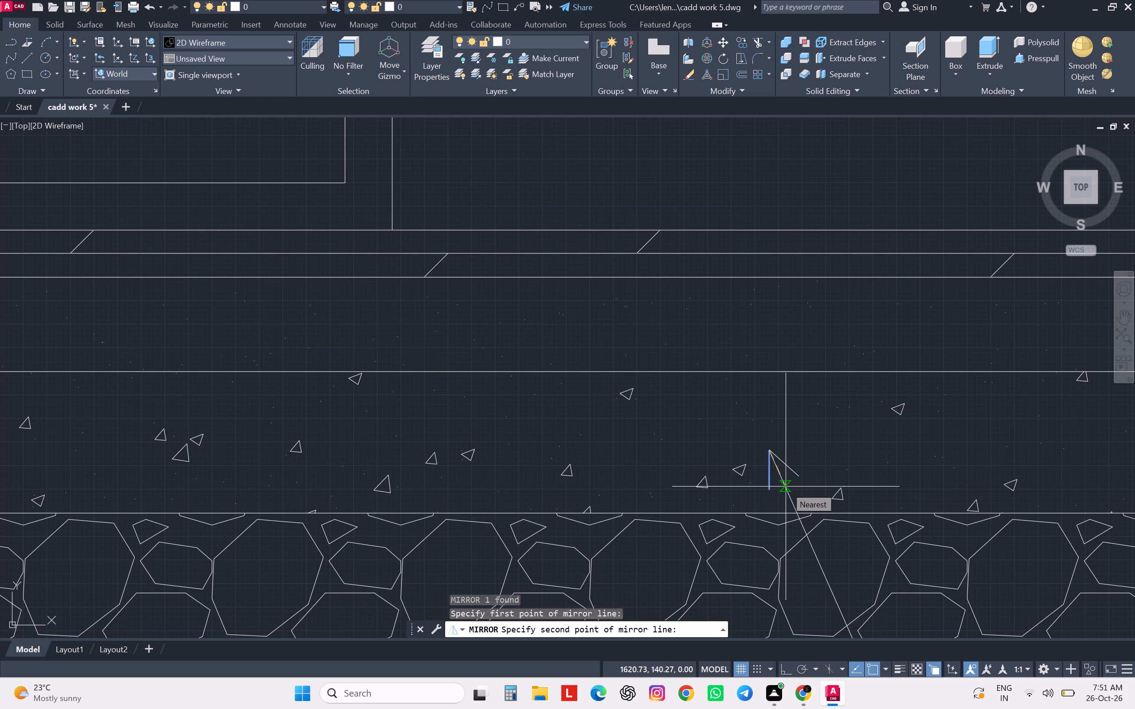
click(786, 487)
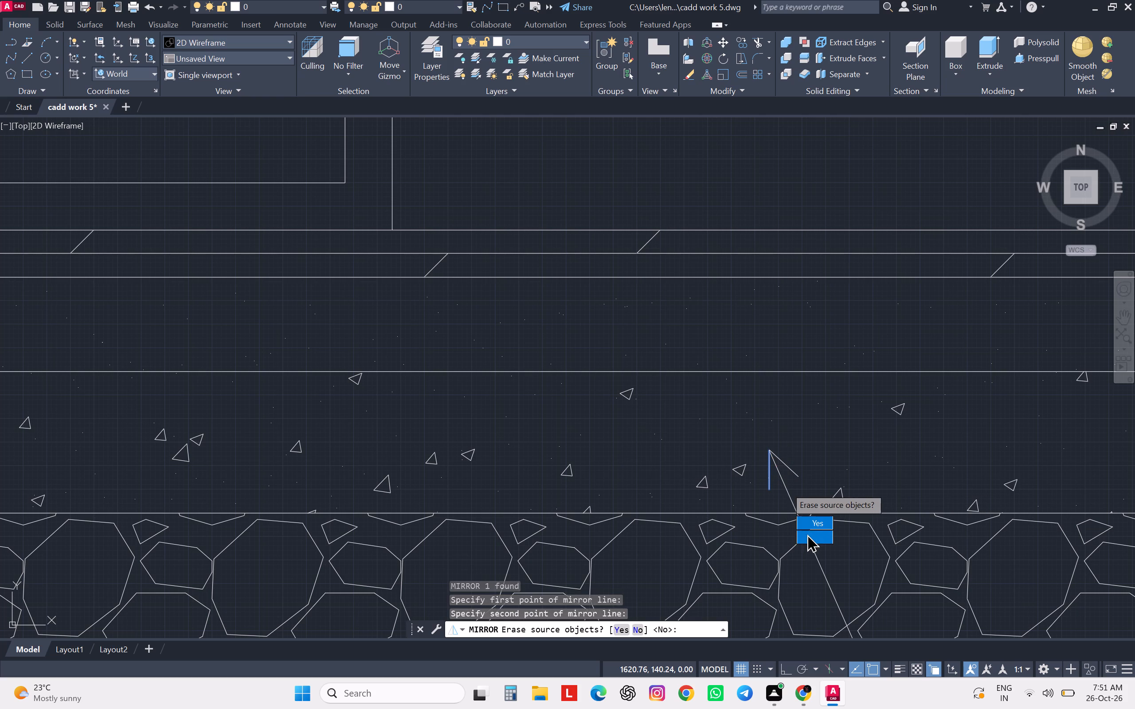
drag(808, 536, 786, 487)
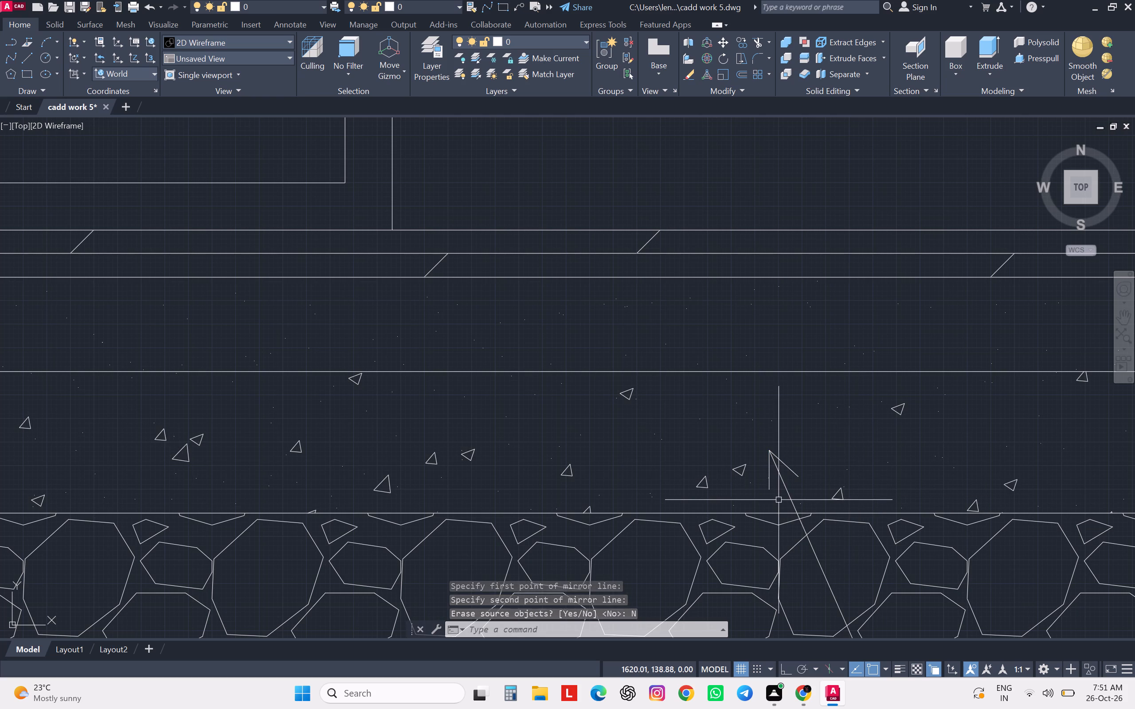
Check the size of the screed concrete leader's arrowhead against the P.C.C leader and the reference section.
scroll(779, 500, down, 4)
middle_drag(837, 585, 816, 544)
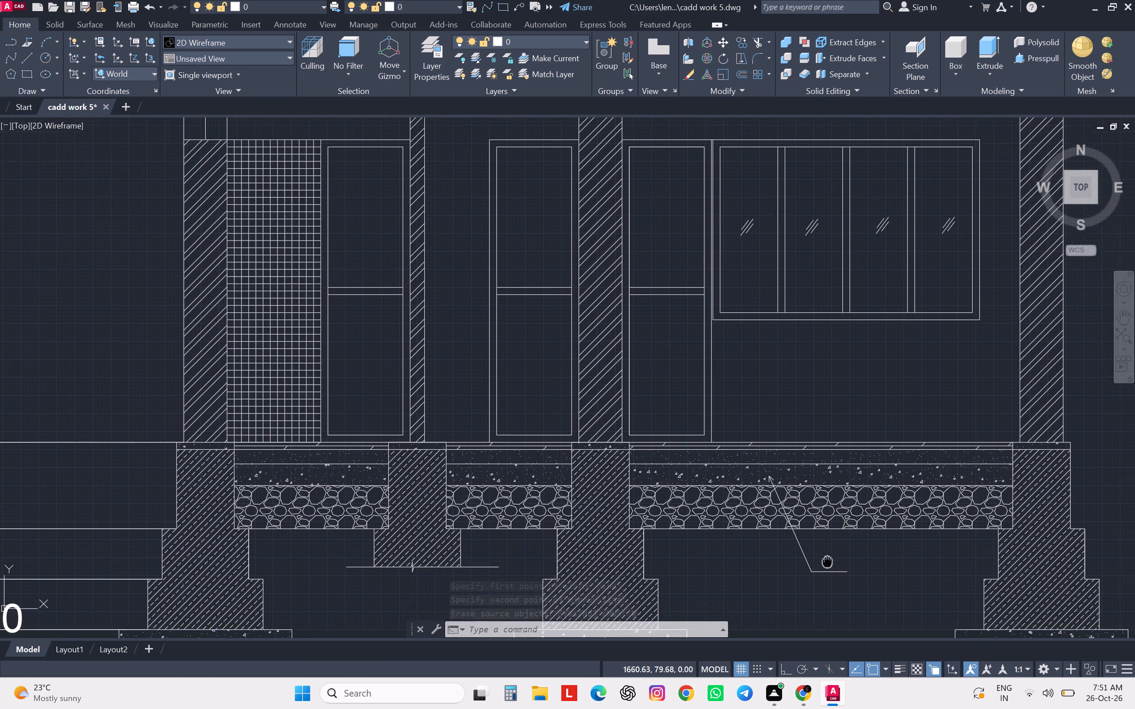
middle_drag(816, 544, 784, 511)
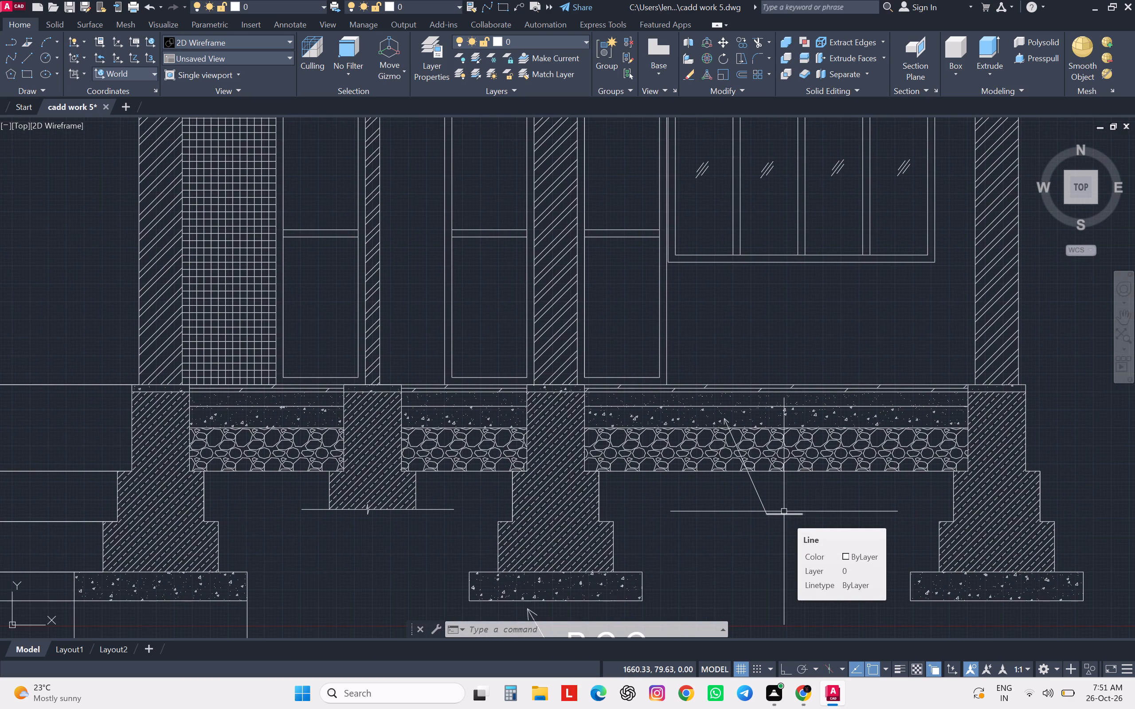
scroll(780, 494, down, 2)
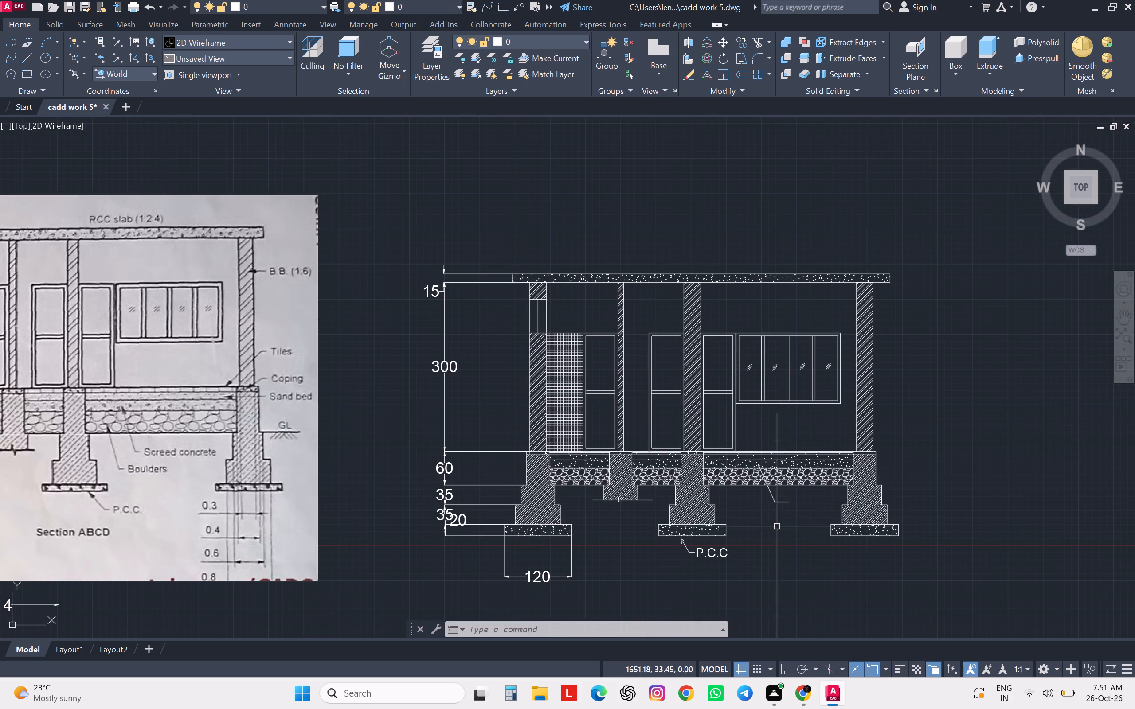
middle_drag(775, 527, 740, 518)
scroll(738, 506, up, 1)
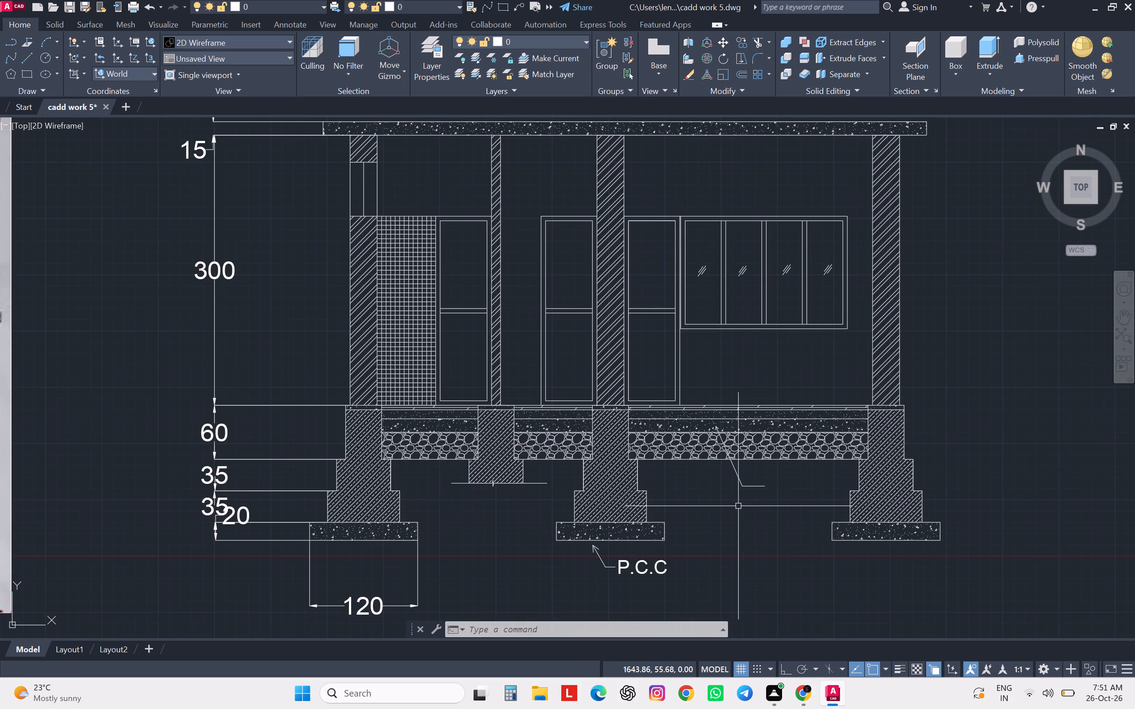
scroll(738, 506, up, 1)
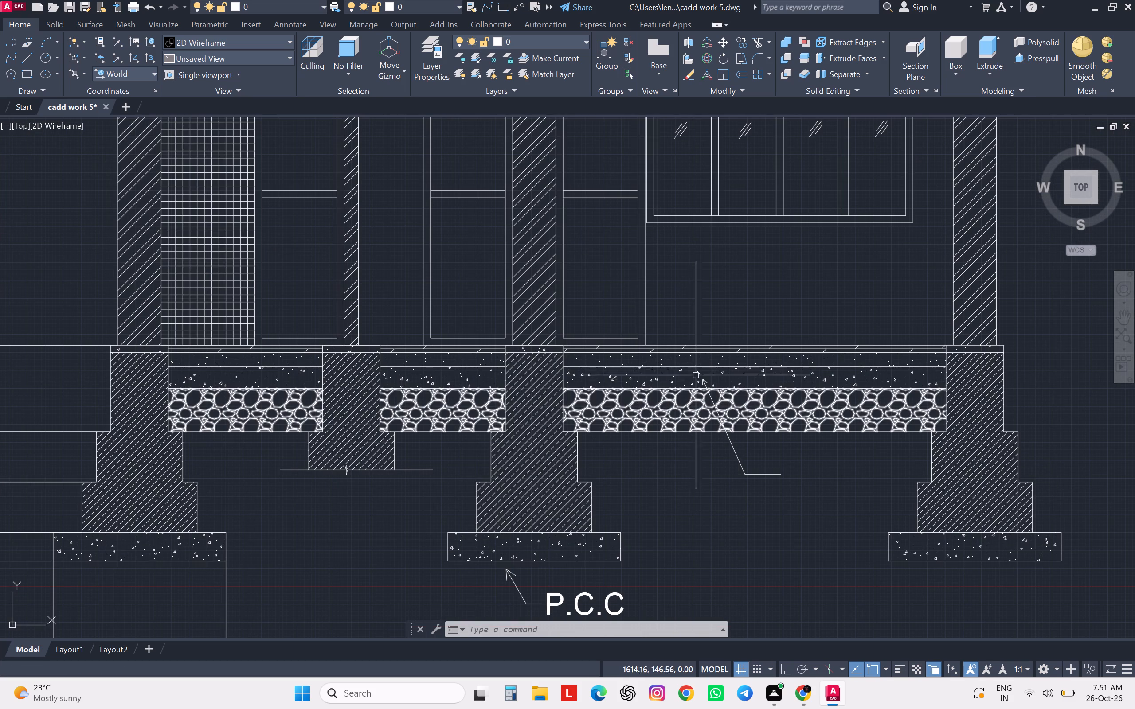
scroll(696, 375, up, 3)
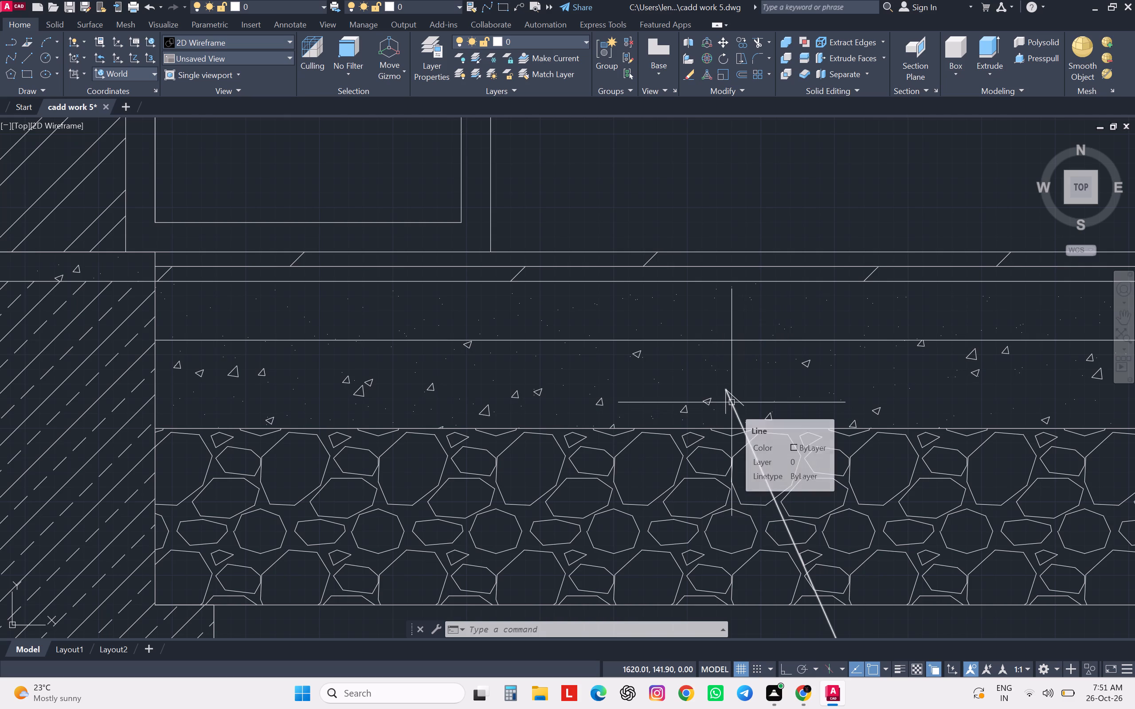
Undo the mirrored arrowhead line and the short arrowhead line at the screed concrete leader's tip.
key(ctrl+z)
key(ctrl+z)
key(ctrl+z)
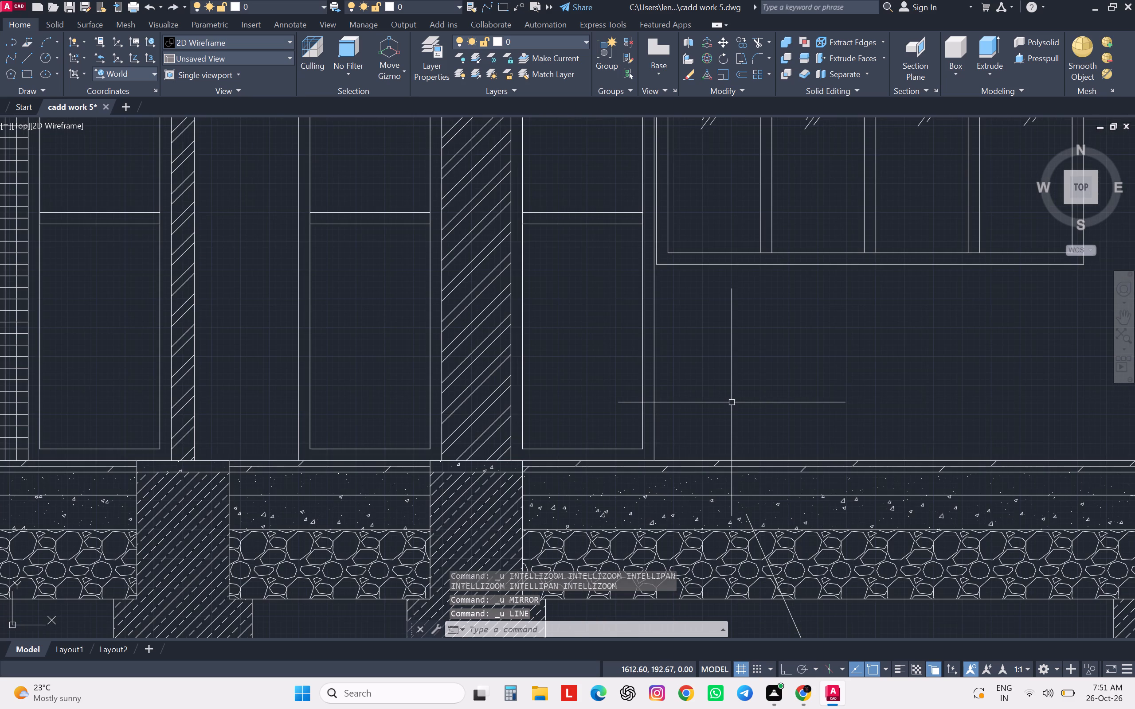
Draw a longer, near-vertical arrowhead line of about 5.7 units downward from the screed concrete leader's tip.
middle_drag(757, 542, 736, 503)
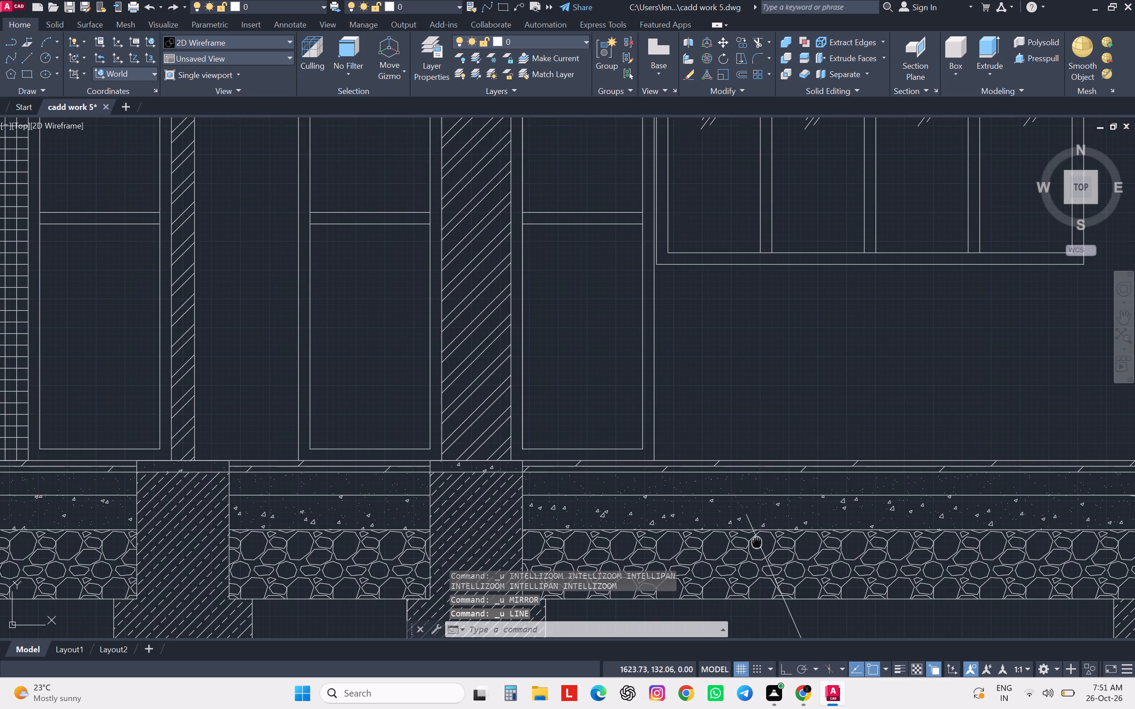
middle_drag(736, 503, 728, 492)
scroll(727, 492, down, 1)
scroll(727, 492, up, 3)
key(l)
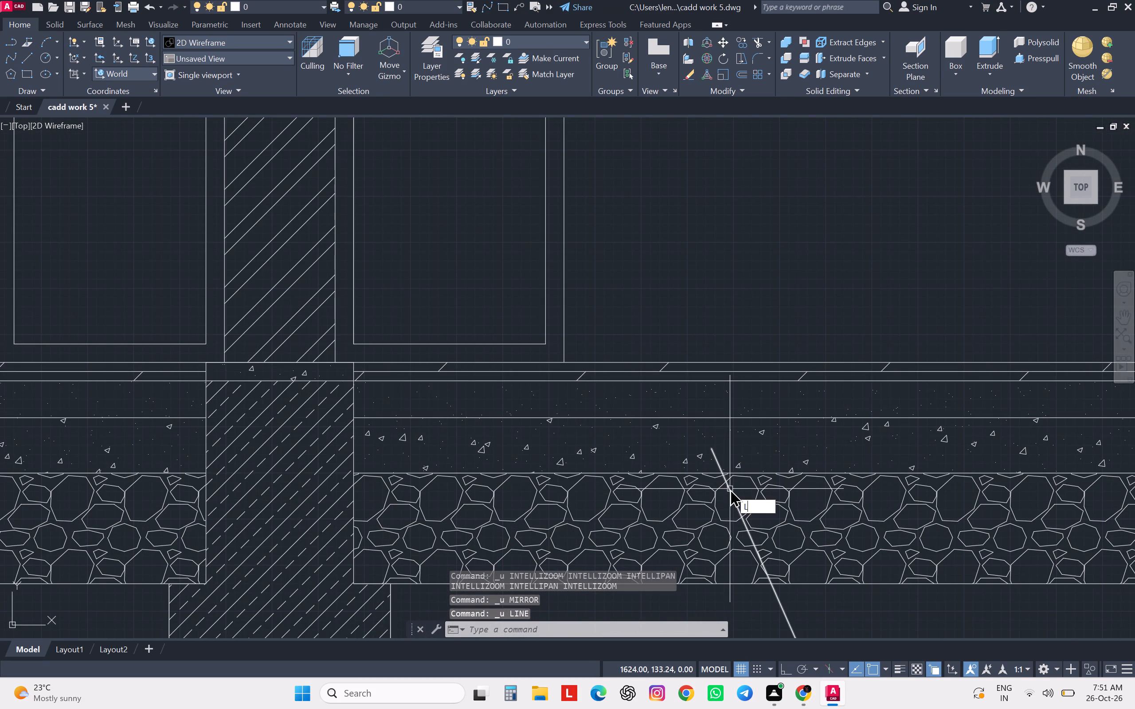
key(Return)
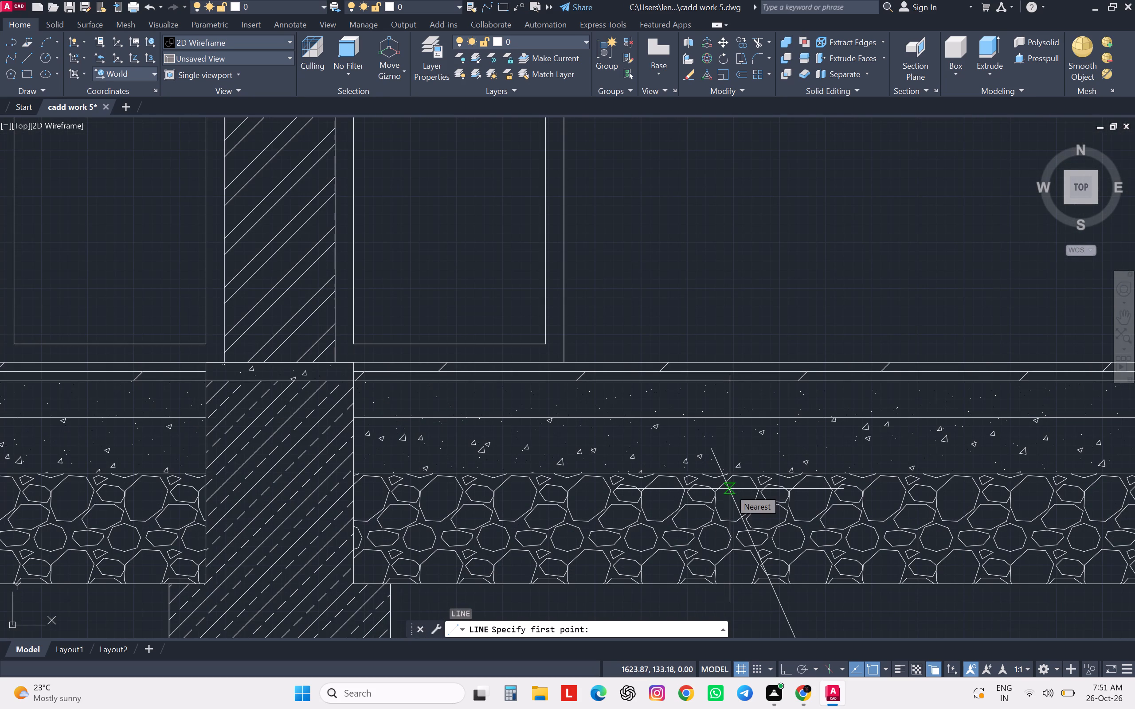
click(711, 450)
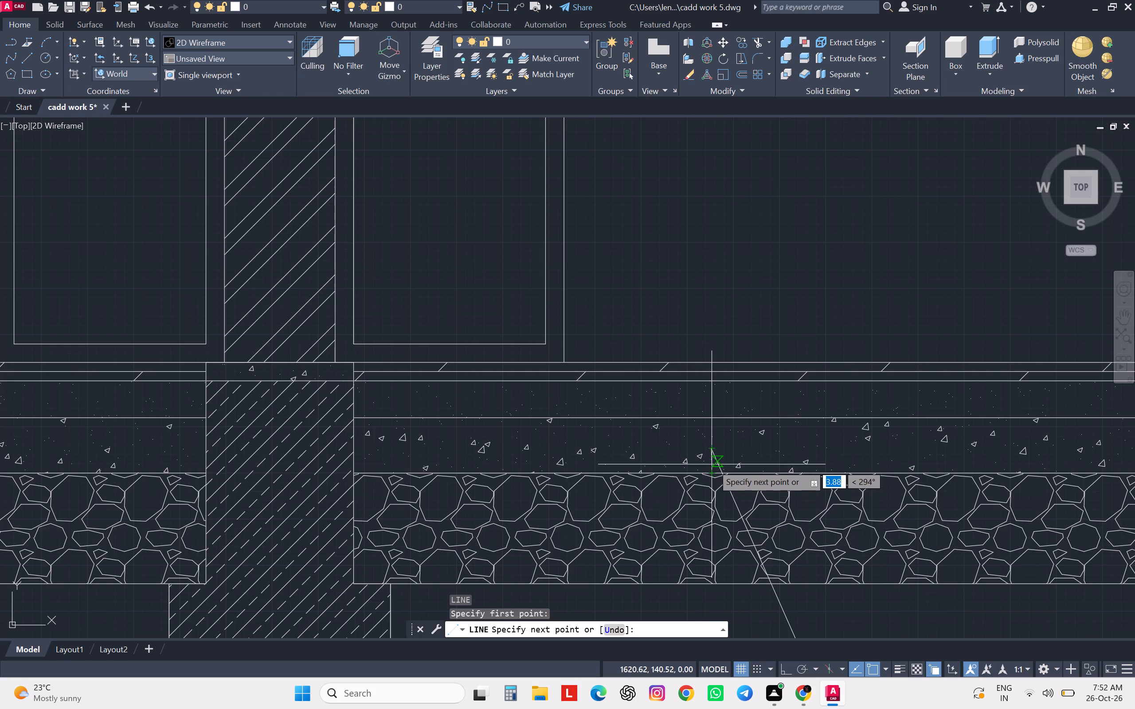
scroll(712, 464, up, 3)
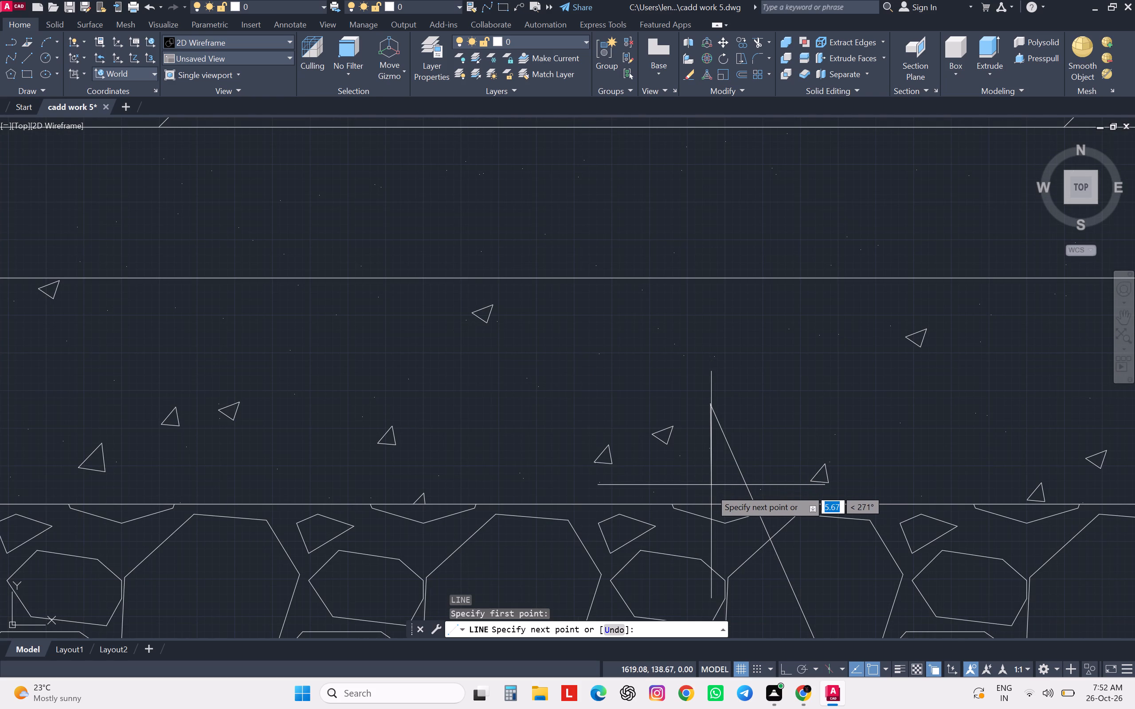
click(711, 490)
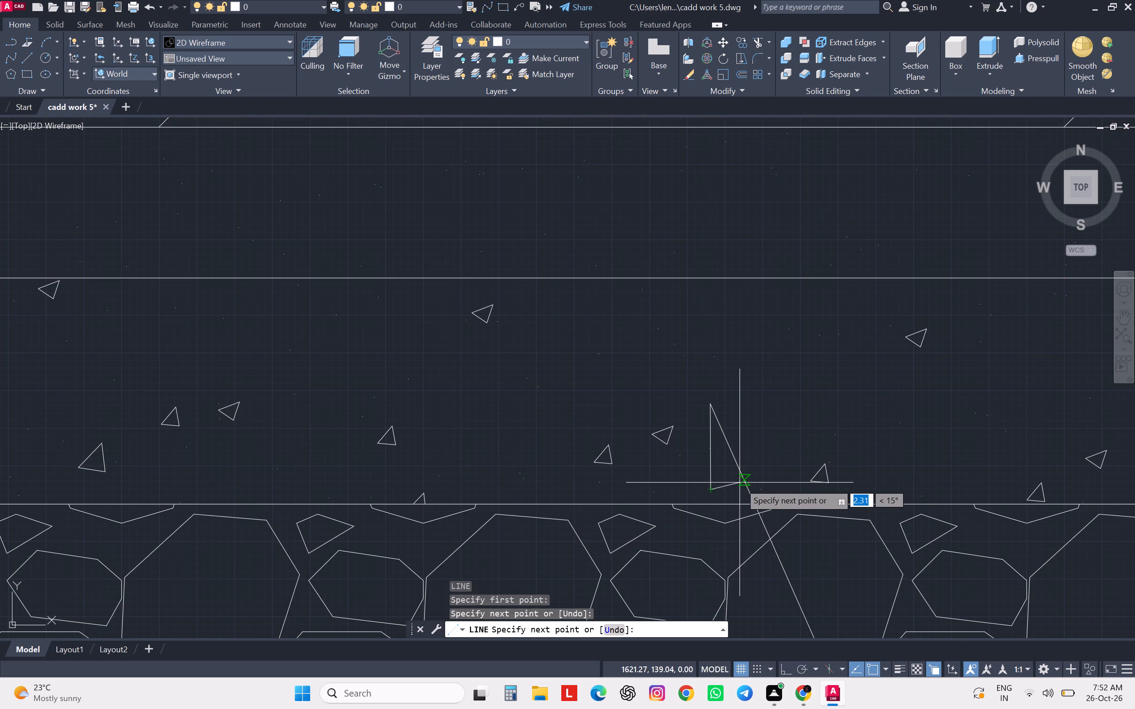
key(Escape)
Mirror the near-vertical arrowhead line about the sloping screed concrete leader line, keeping the source line.
click(709, 470)
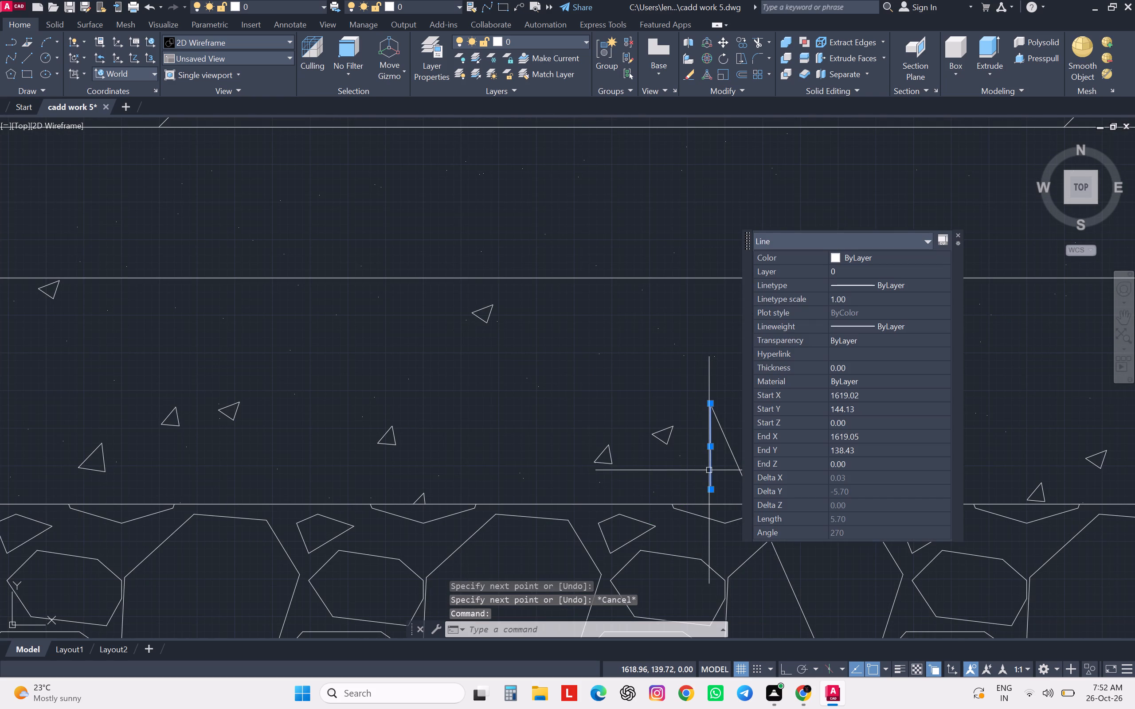
text(MI)
key(Return)
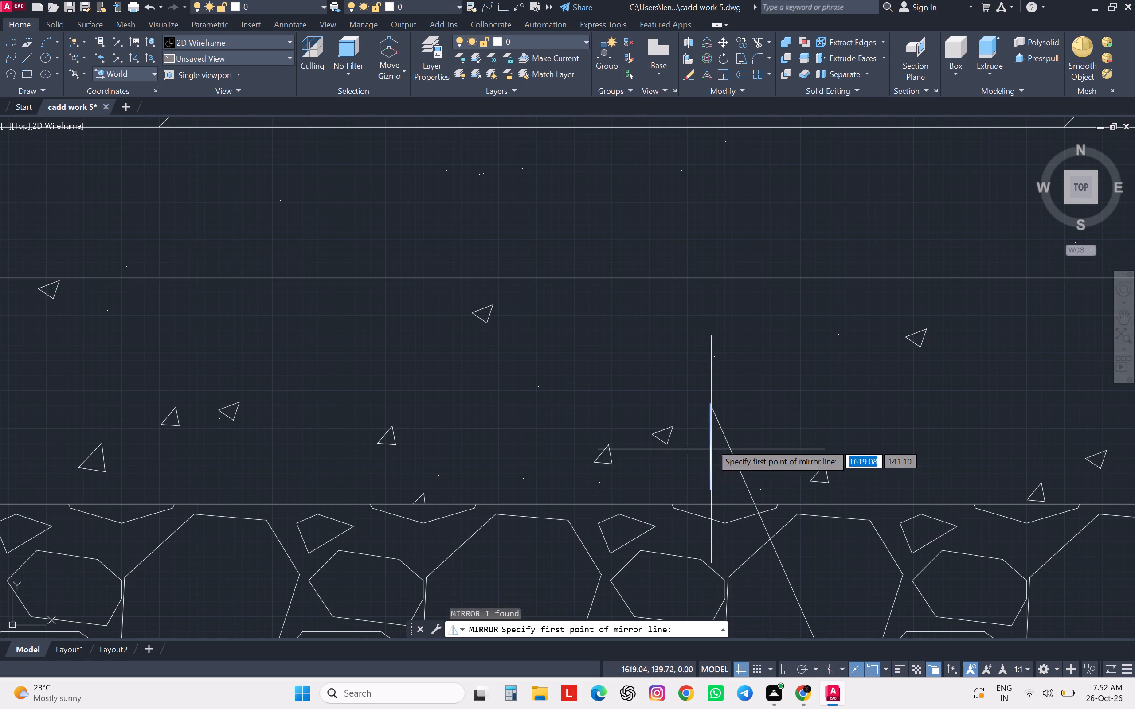
click(711, 403)
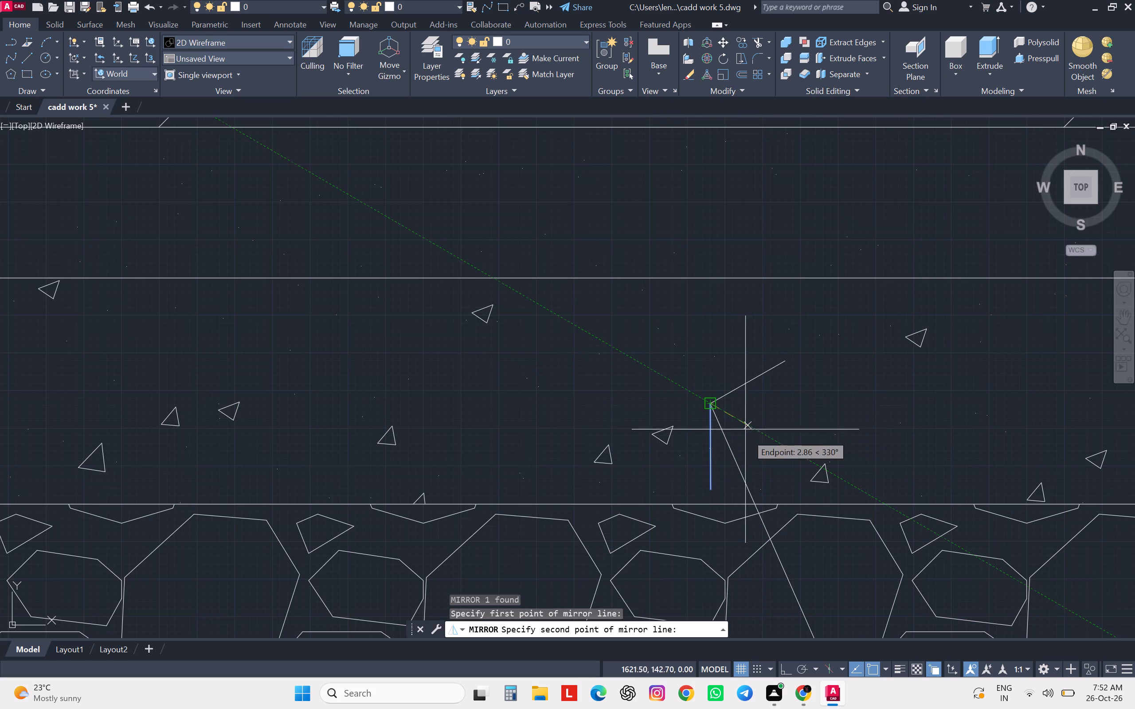
click(744, 480)
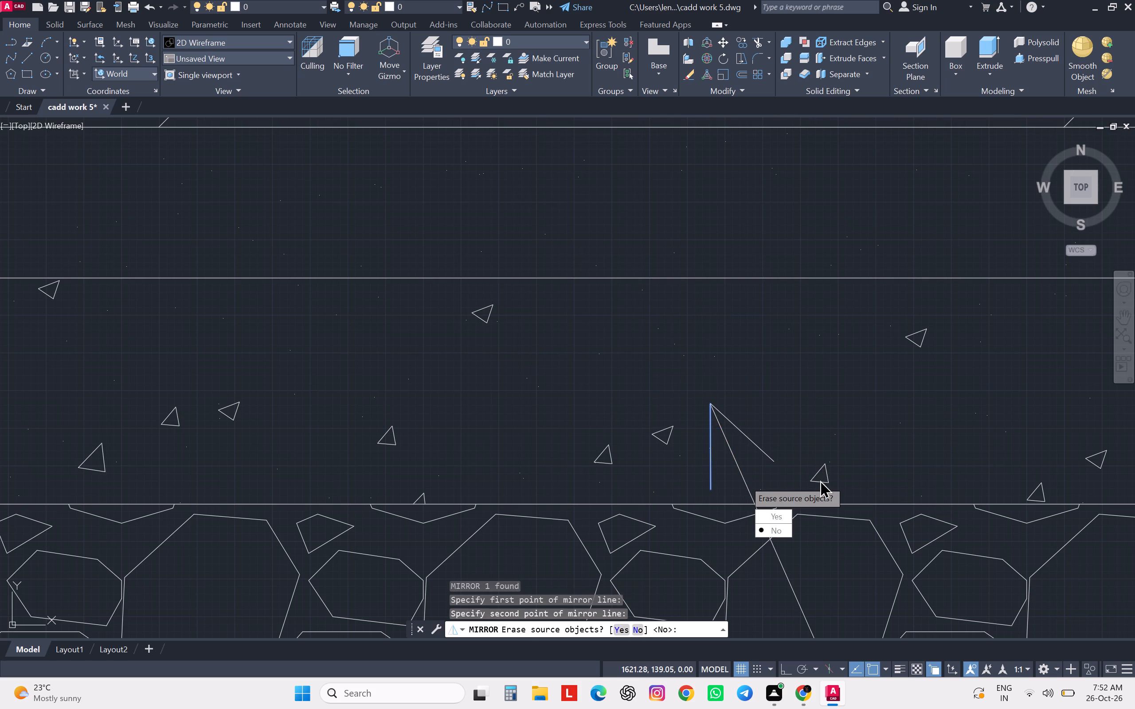
drag(777, 526, 744, 480)
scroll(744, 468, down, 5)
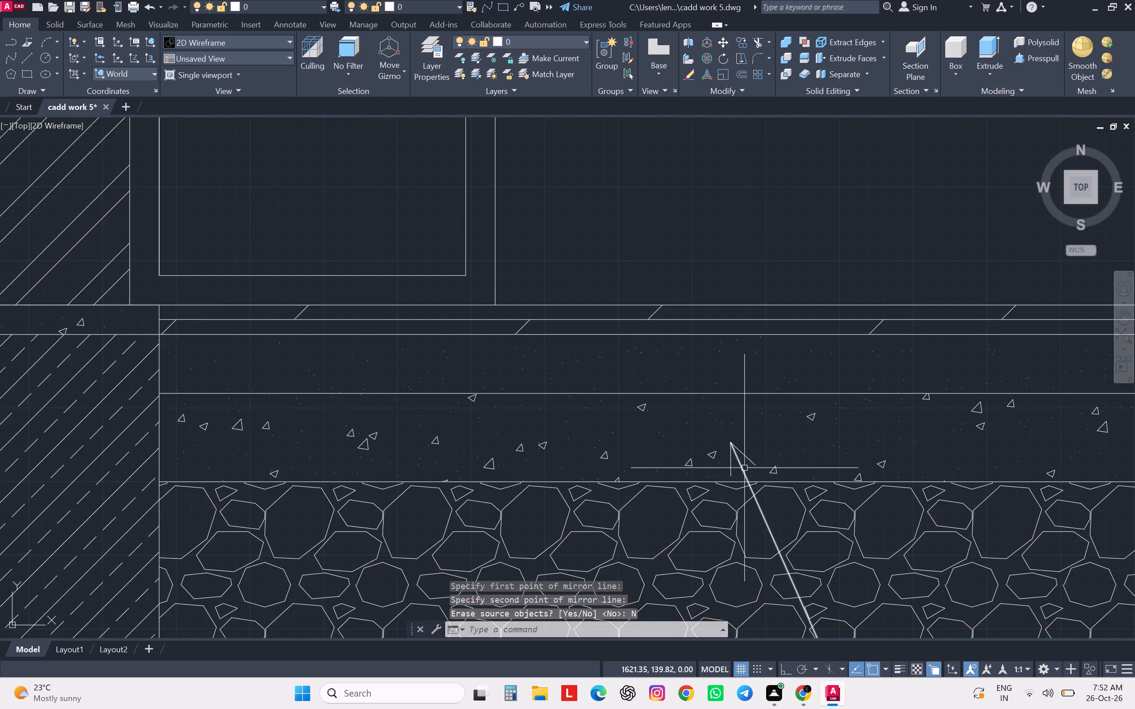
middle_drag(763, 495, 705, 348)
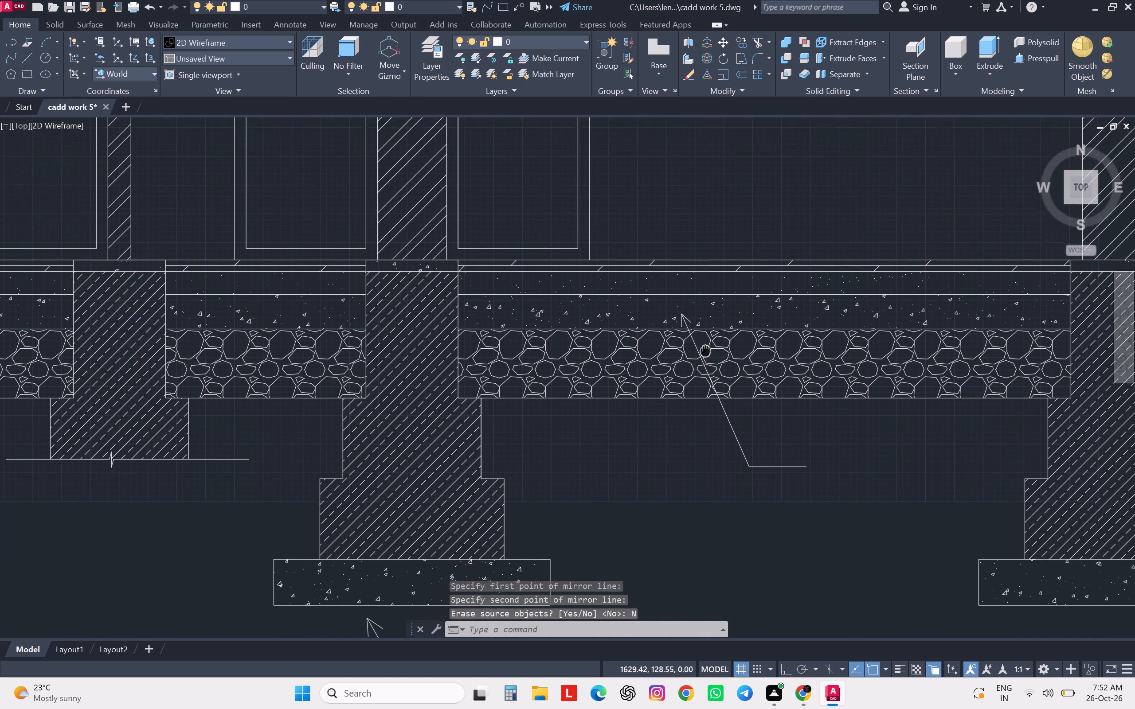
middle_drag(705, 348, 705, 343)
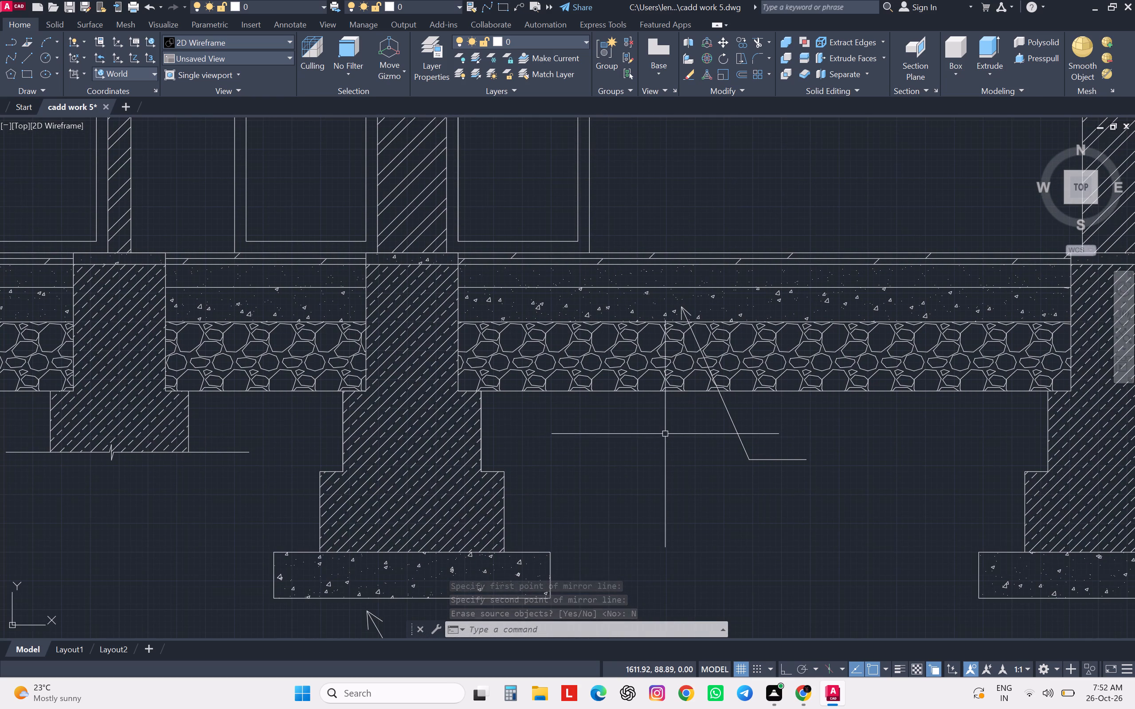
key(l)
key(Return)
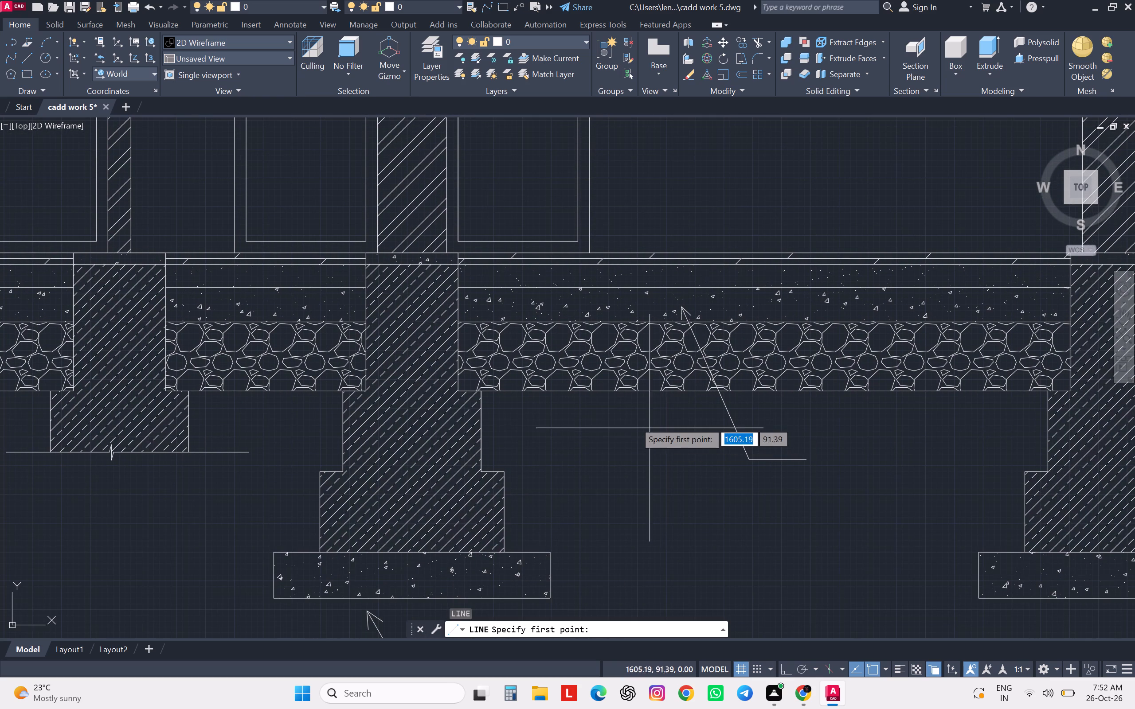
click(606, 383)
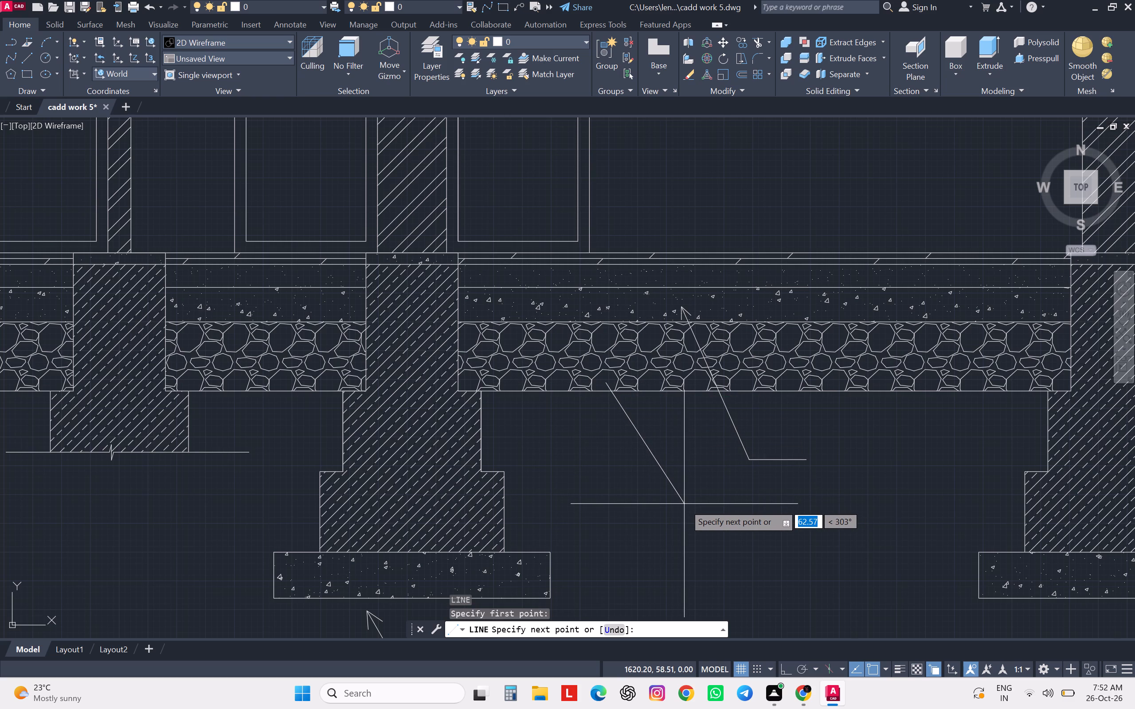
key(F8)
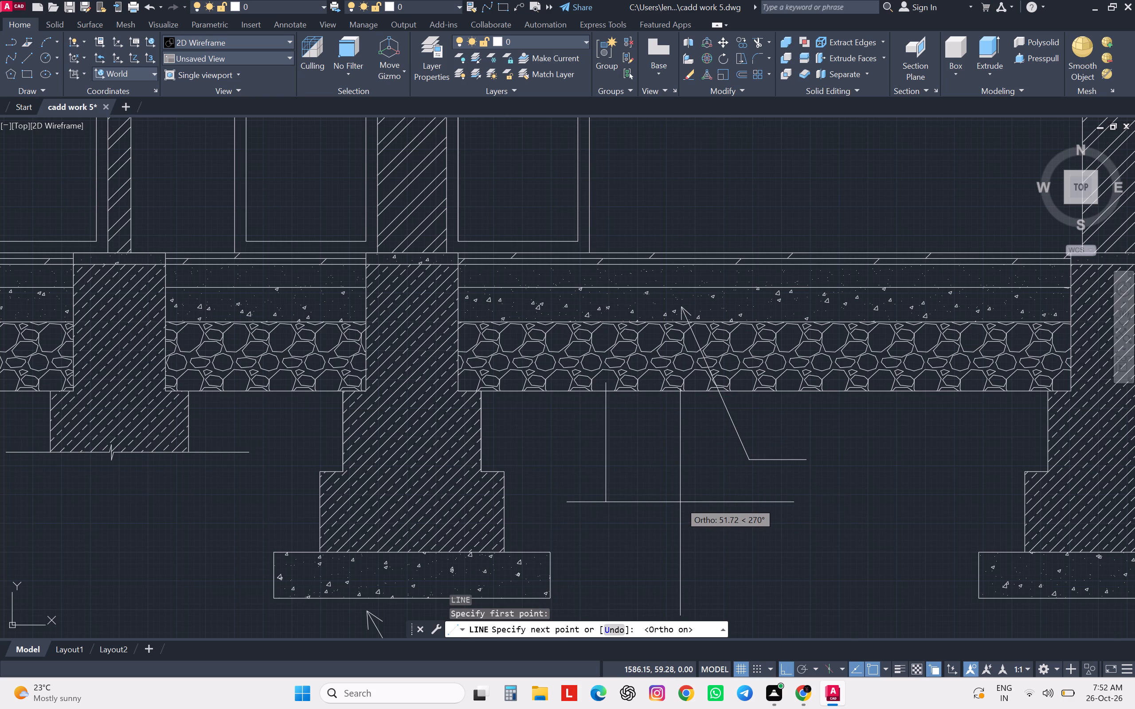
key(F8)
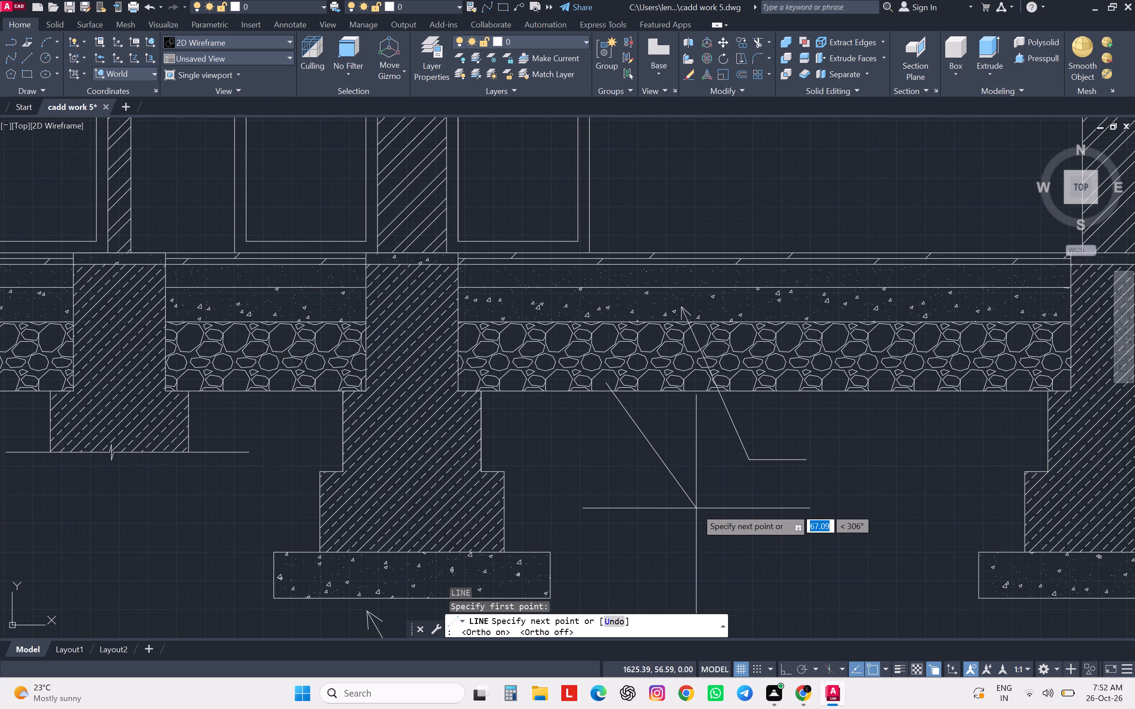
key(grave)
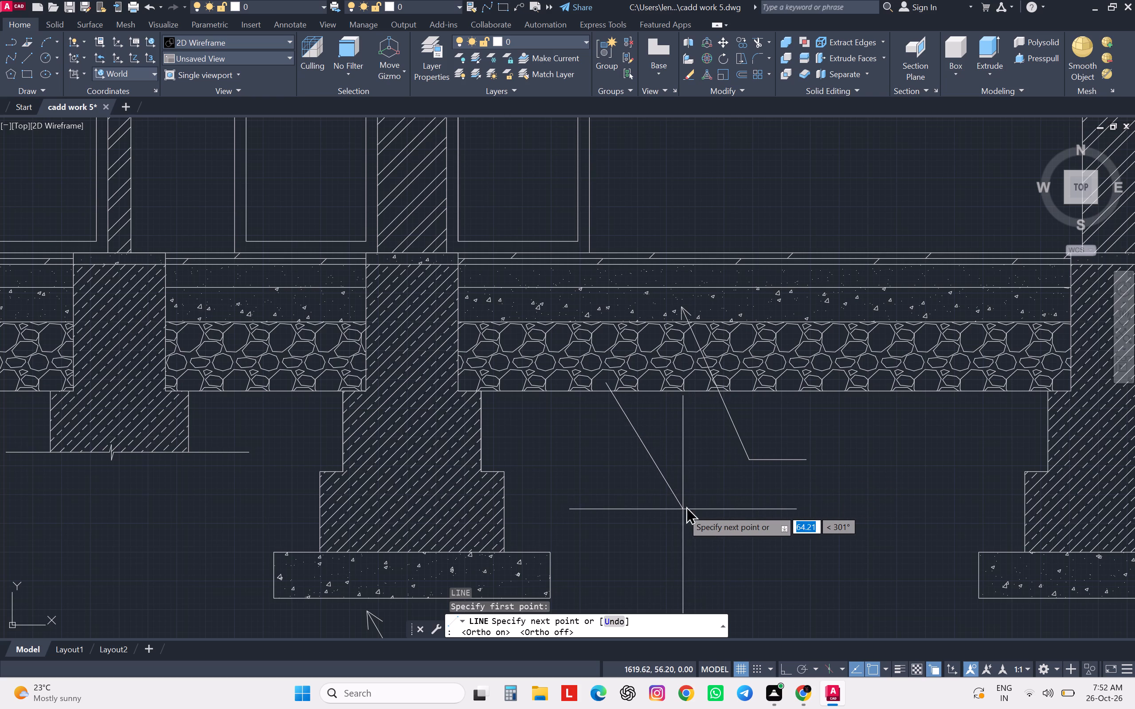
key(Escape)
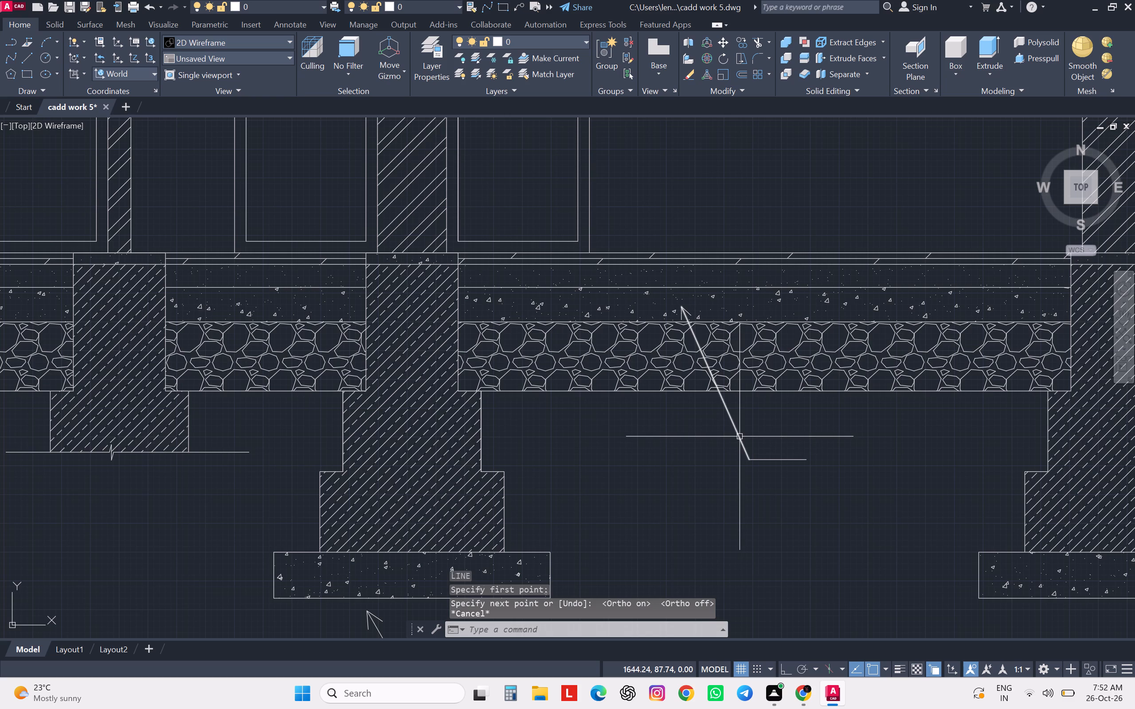
Offset the sloping screed concrete leader line by 15 units toward its lower-left side, to start a second leader.
click(740, 436)
key(o)
key(Return)
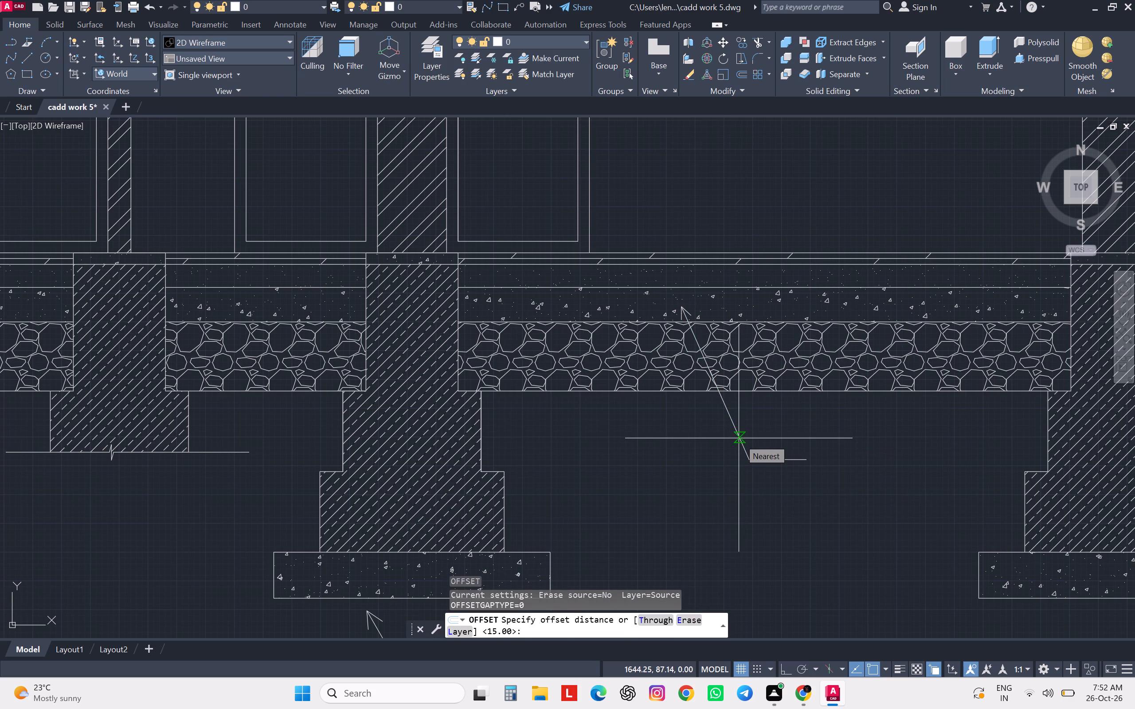
key(Clear)
key(Insert)
key(Return)
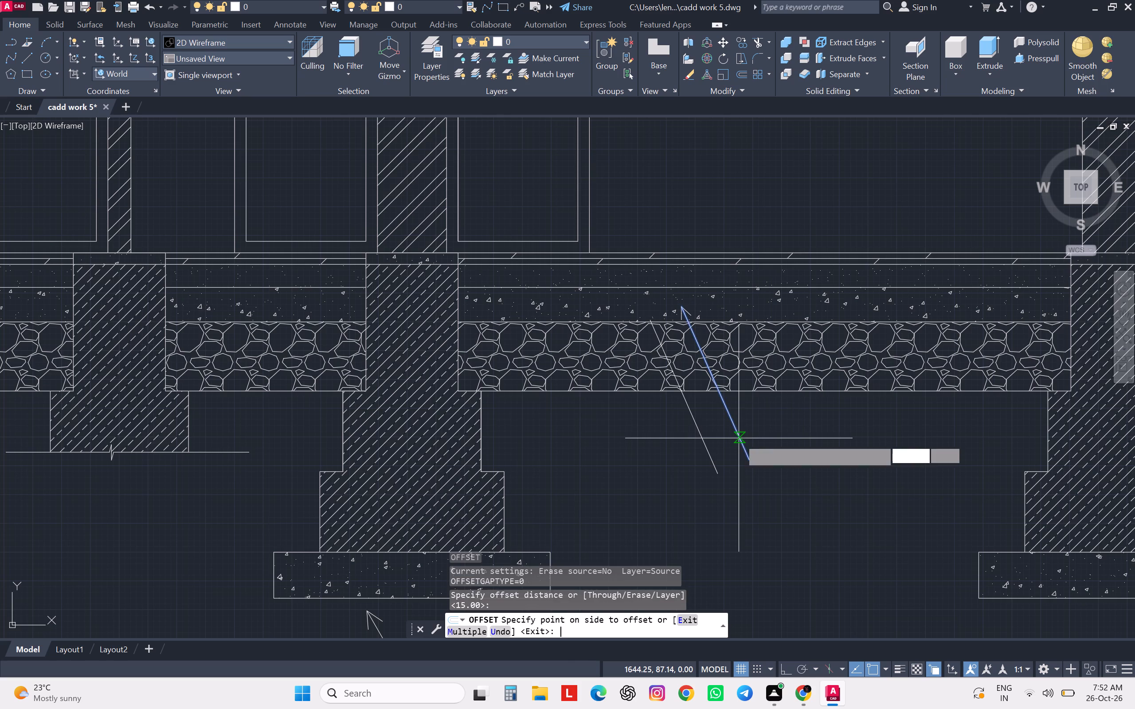
click(663, 484)
key(Escape)
key(Escape)
key(Escape)
key(Escape)
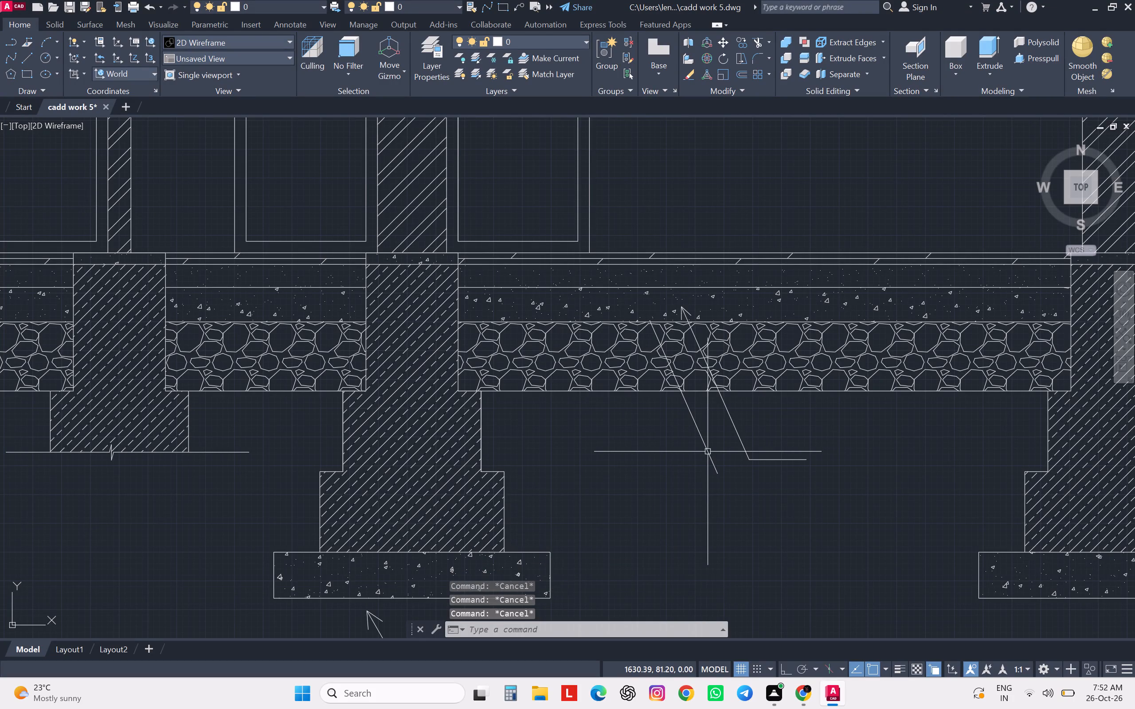
Move the offset leader line straight down about 9.6 units so that its upper end lies within the stone layer.
click(708, 452)
key(m)
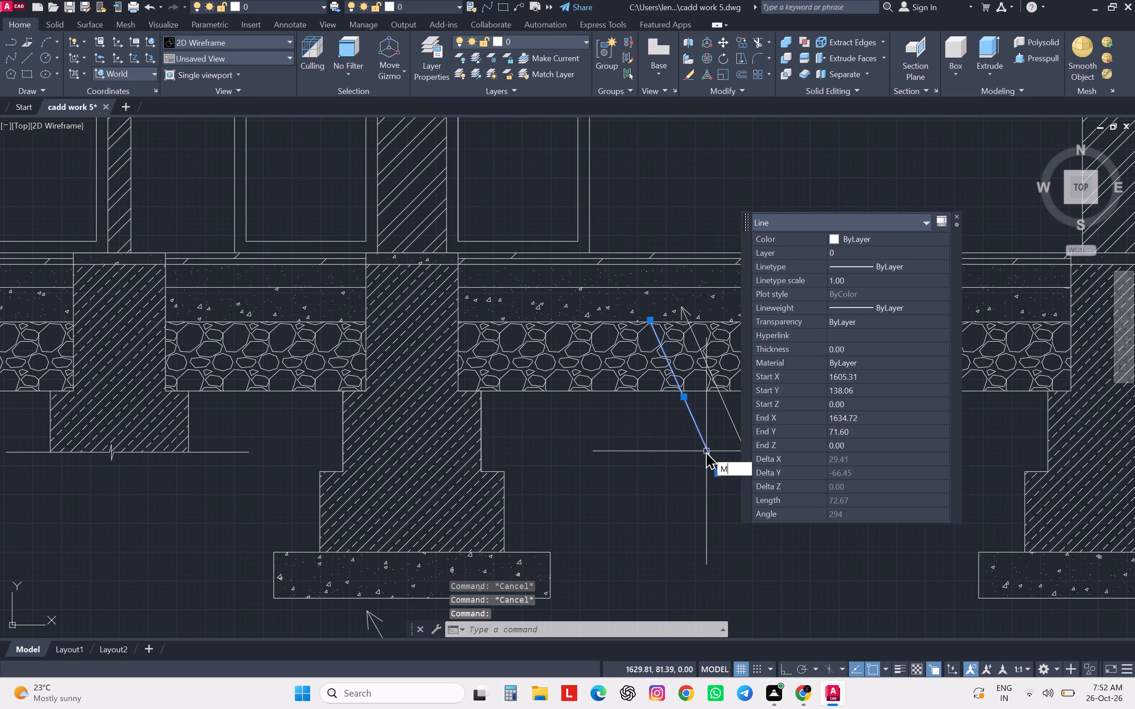
key(Return)
click(716, 472)
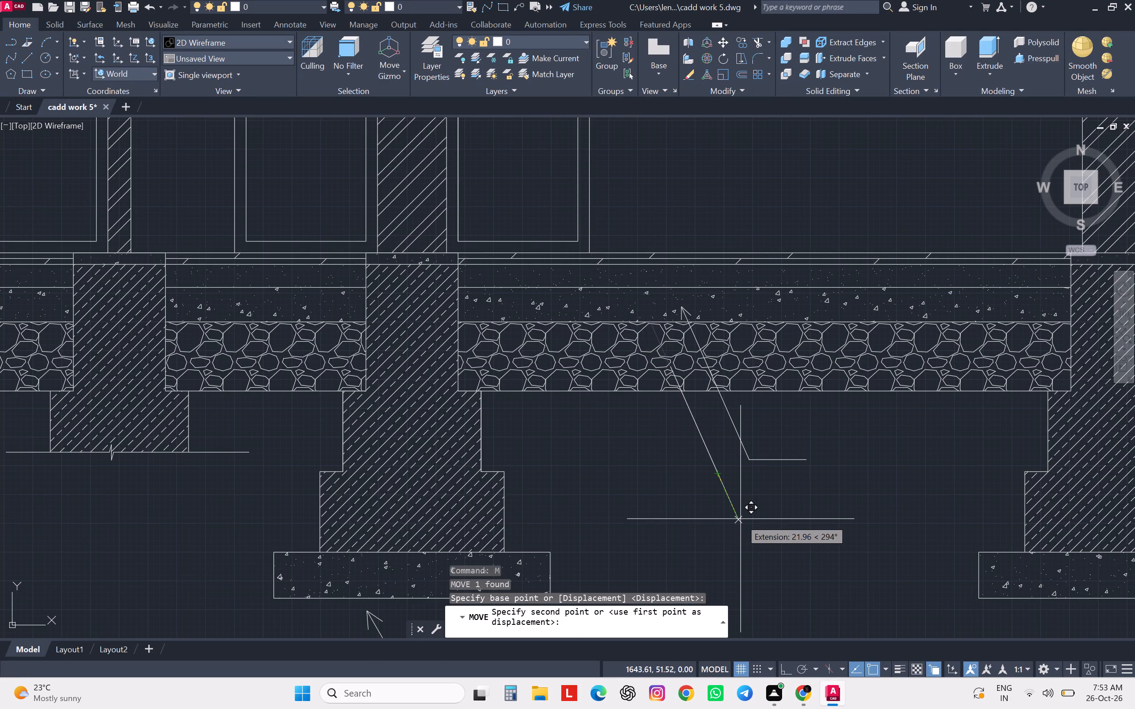
key(F8)
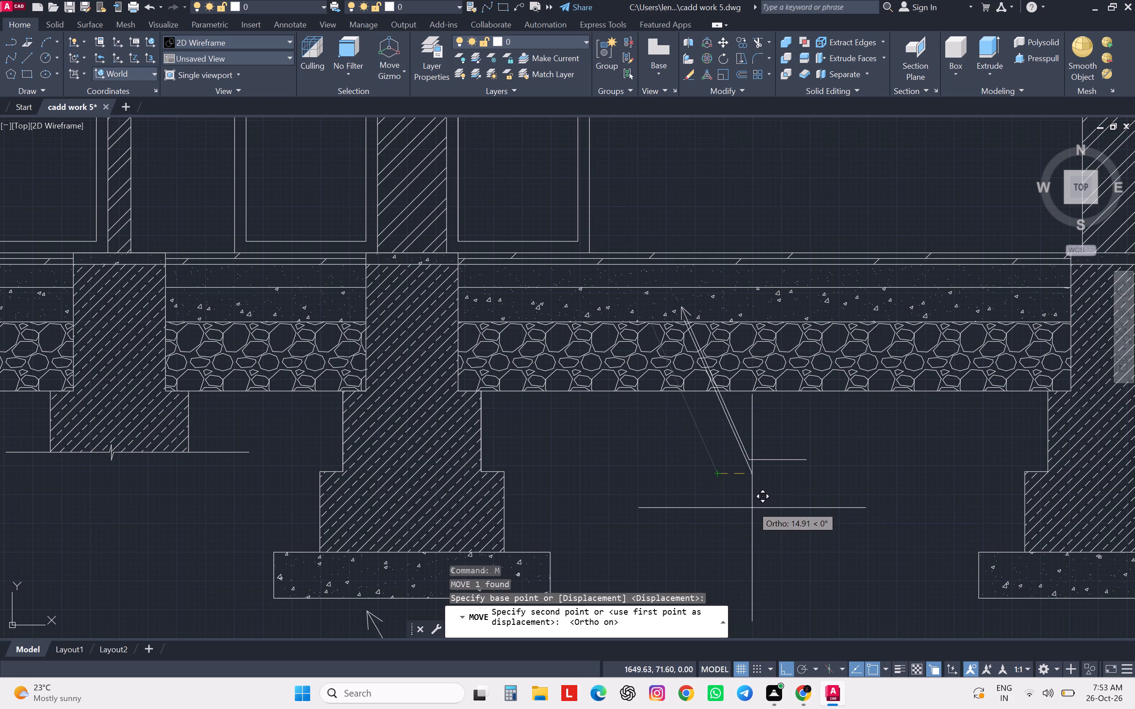
click(728, 496)
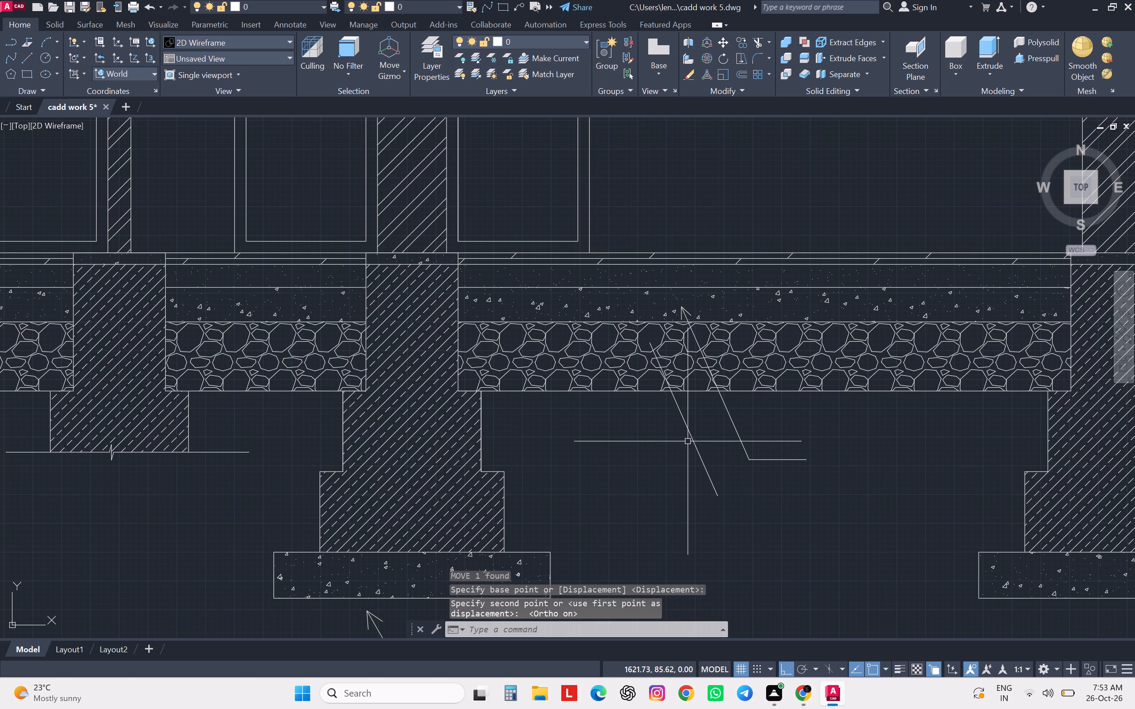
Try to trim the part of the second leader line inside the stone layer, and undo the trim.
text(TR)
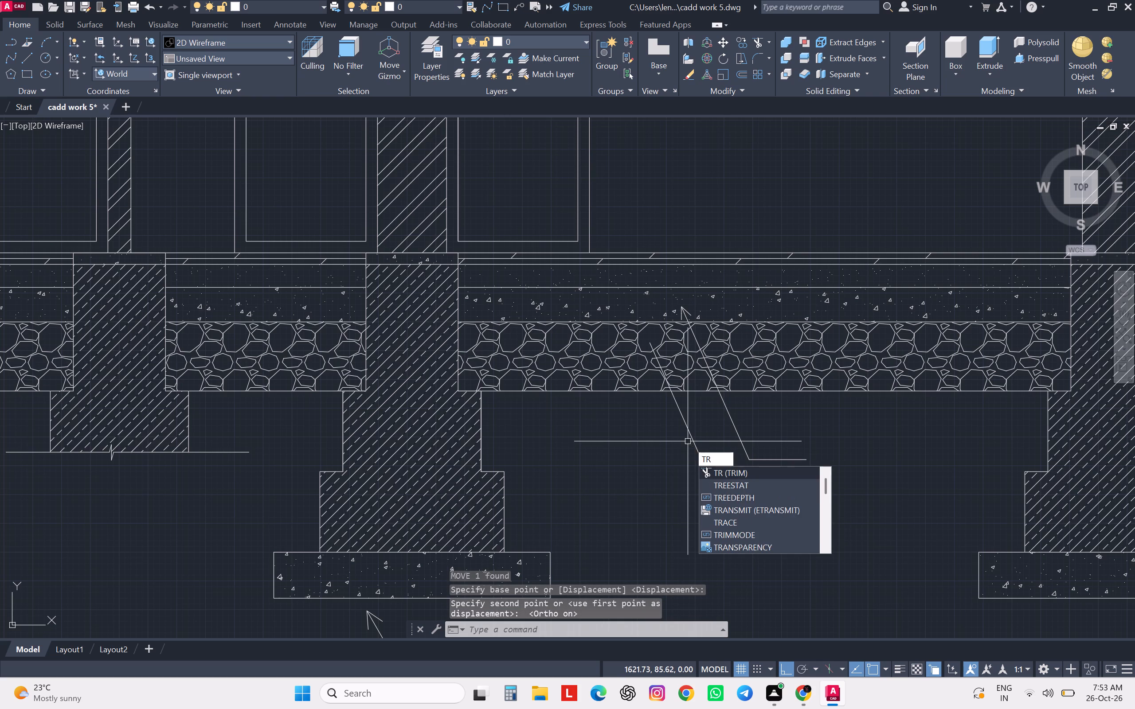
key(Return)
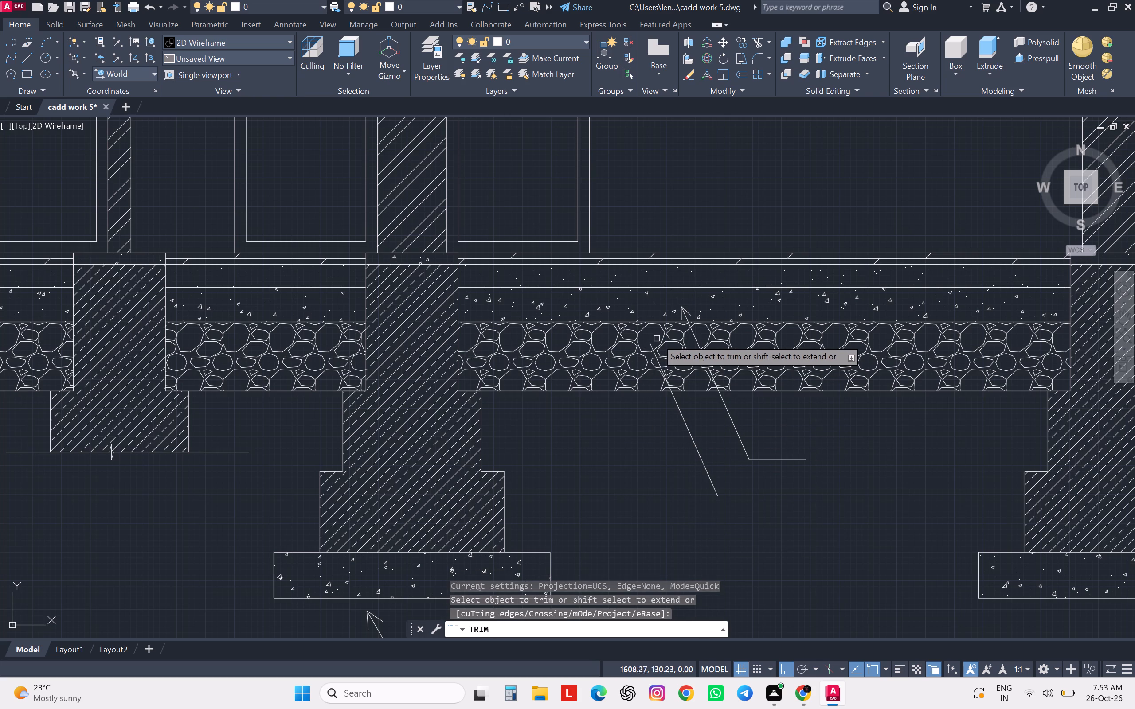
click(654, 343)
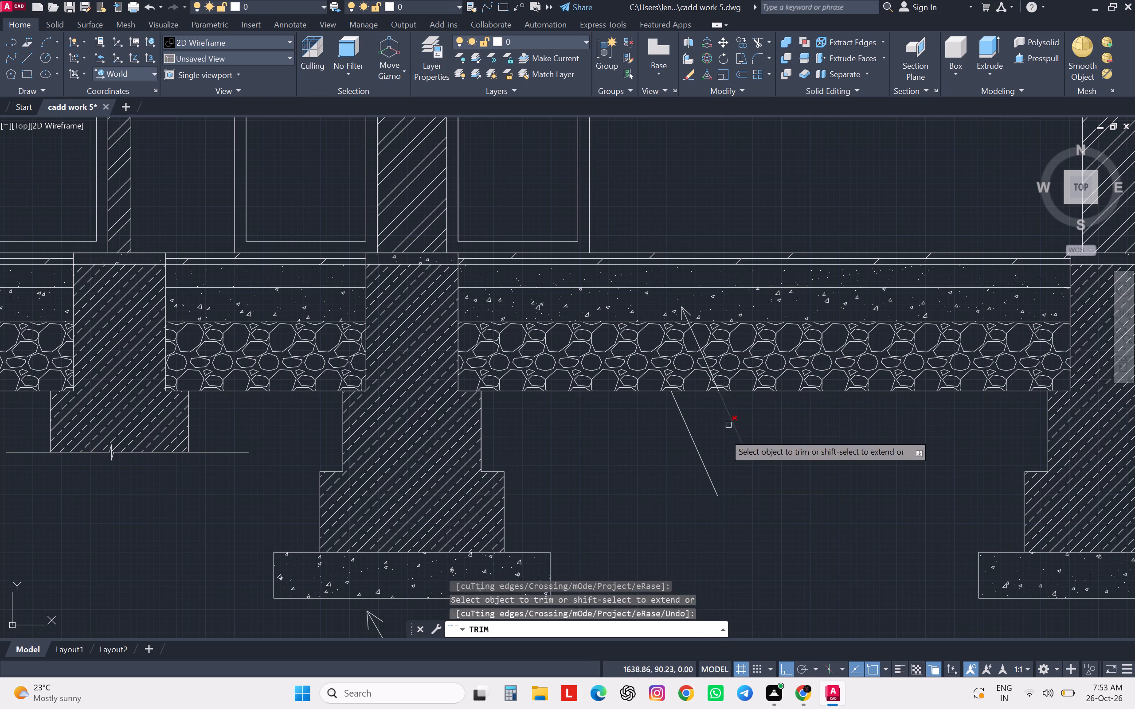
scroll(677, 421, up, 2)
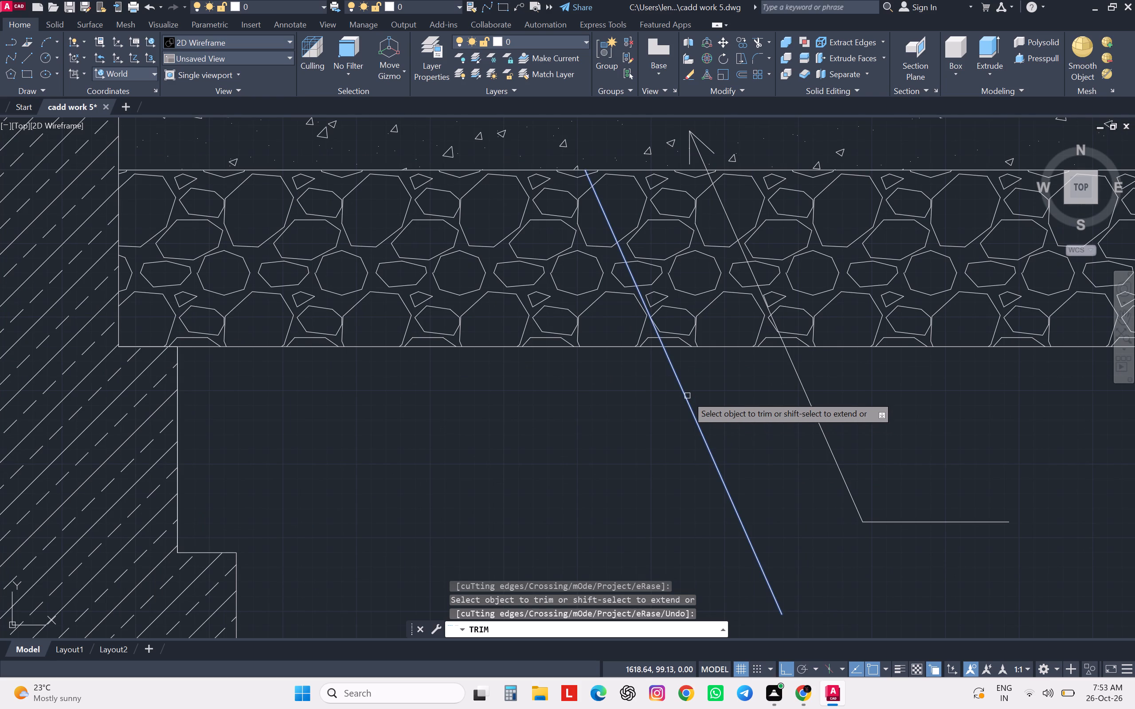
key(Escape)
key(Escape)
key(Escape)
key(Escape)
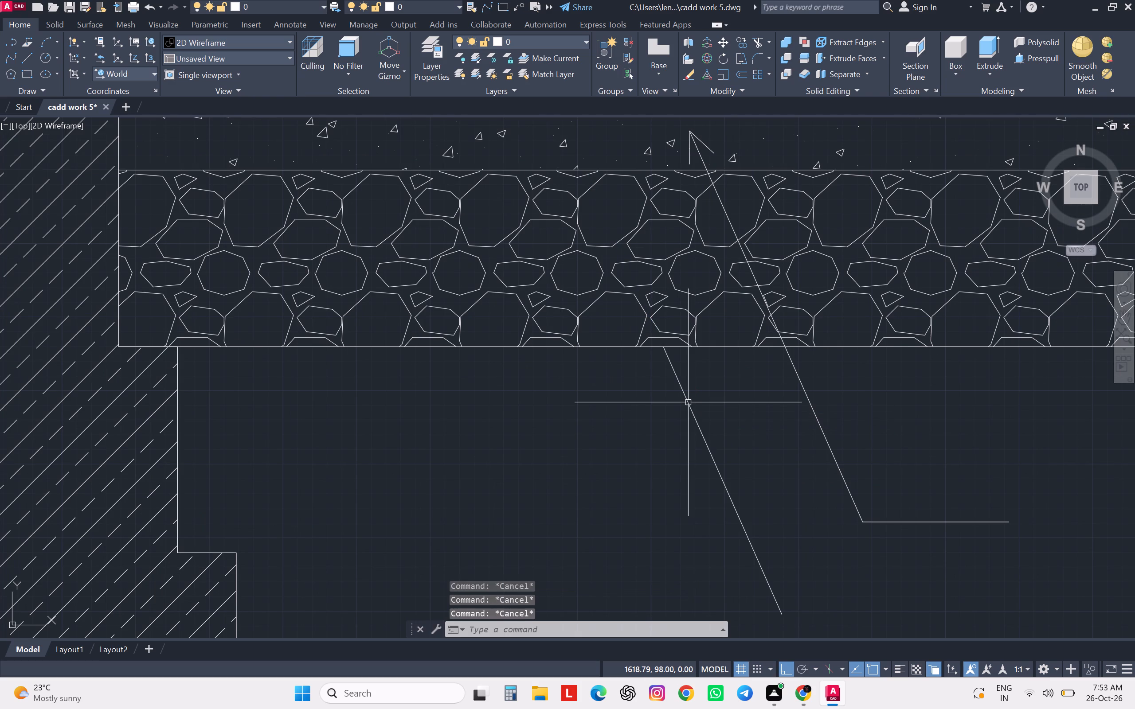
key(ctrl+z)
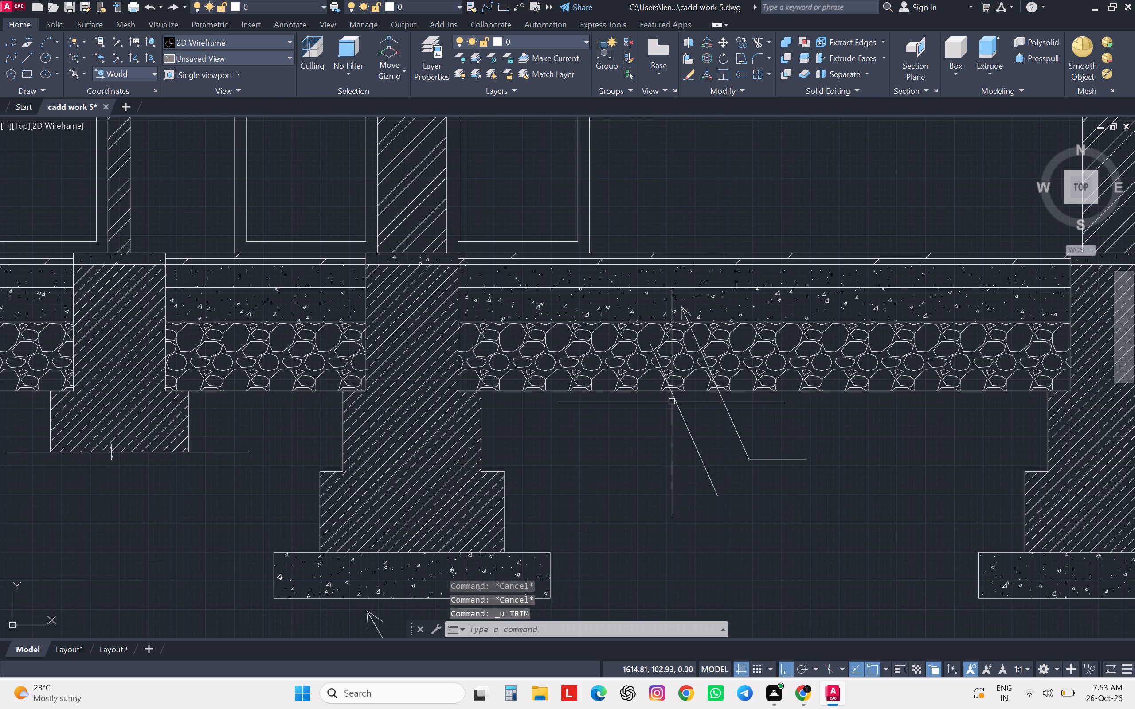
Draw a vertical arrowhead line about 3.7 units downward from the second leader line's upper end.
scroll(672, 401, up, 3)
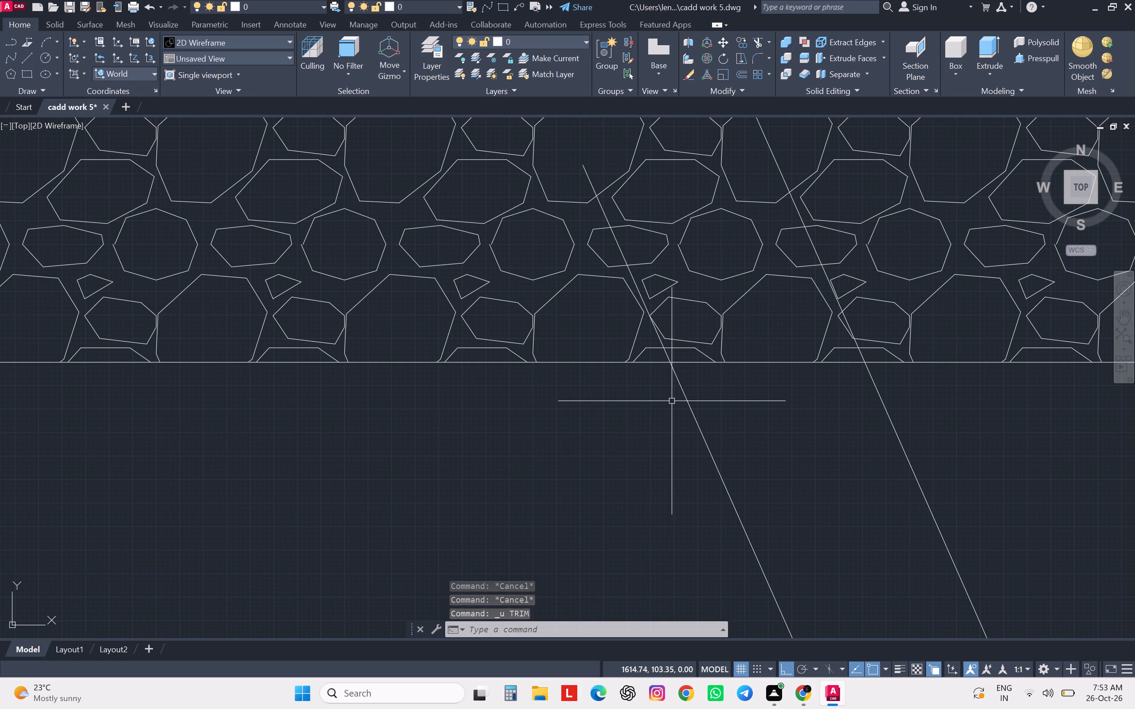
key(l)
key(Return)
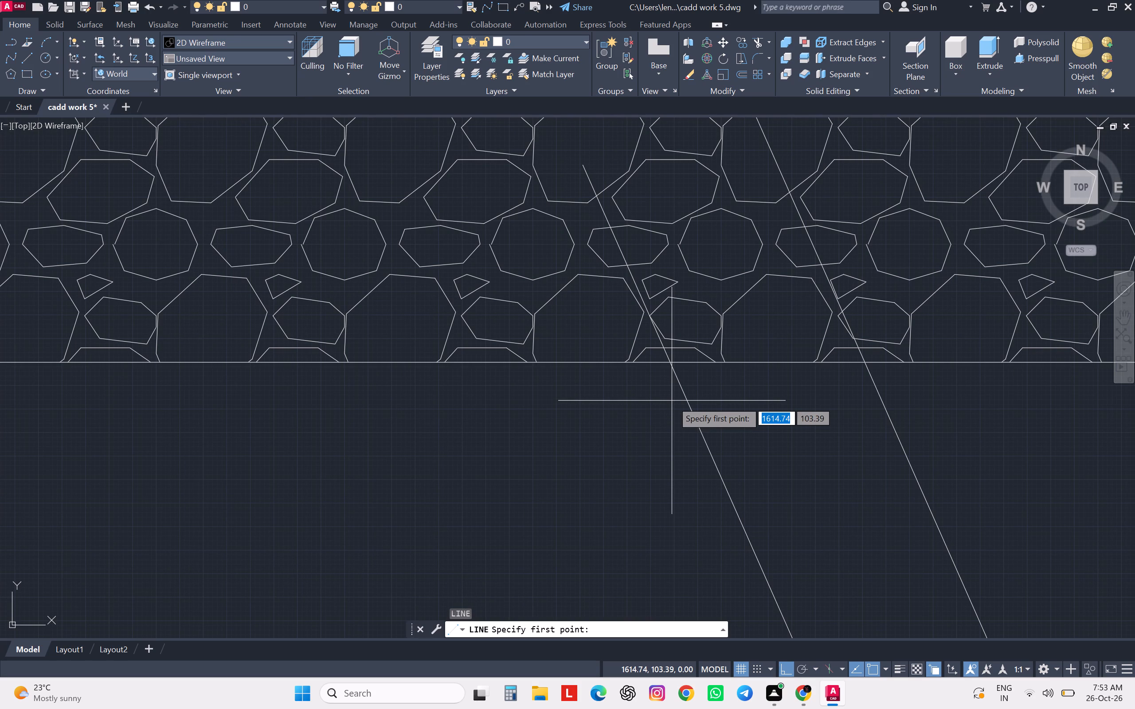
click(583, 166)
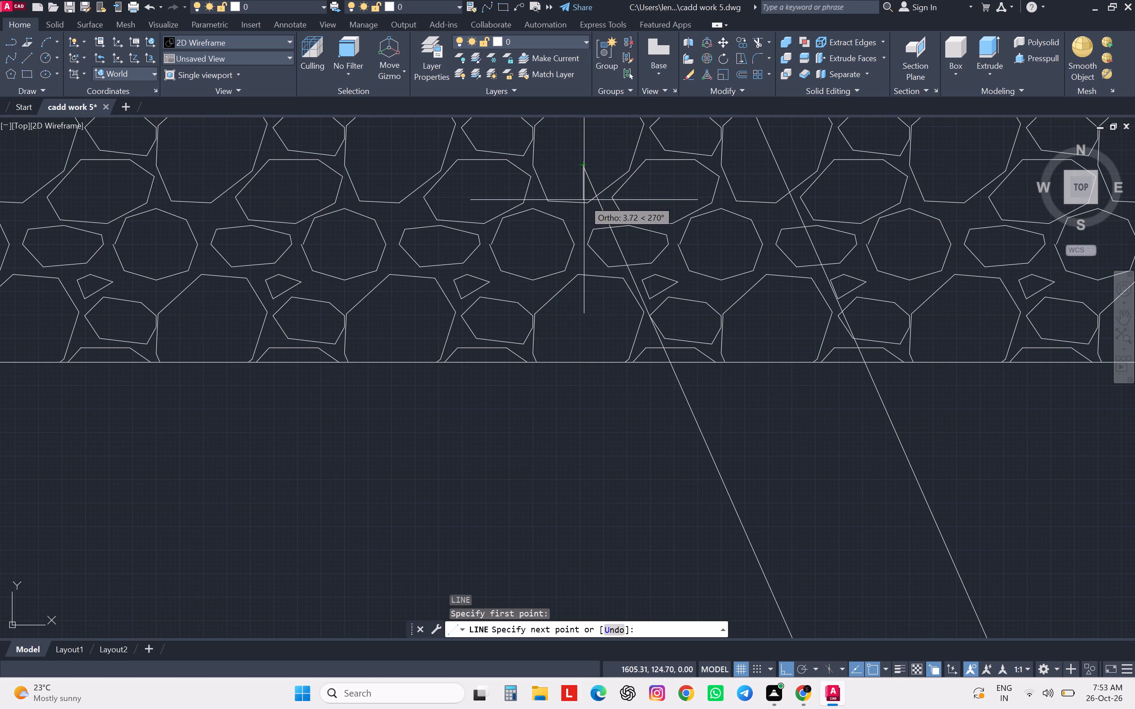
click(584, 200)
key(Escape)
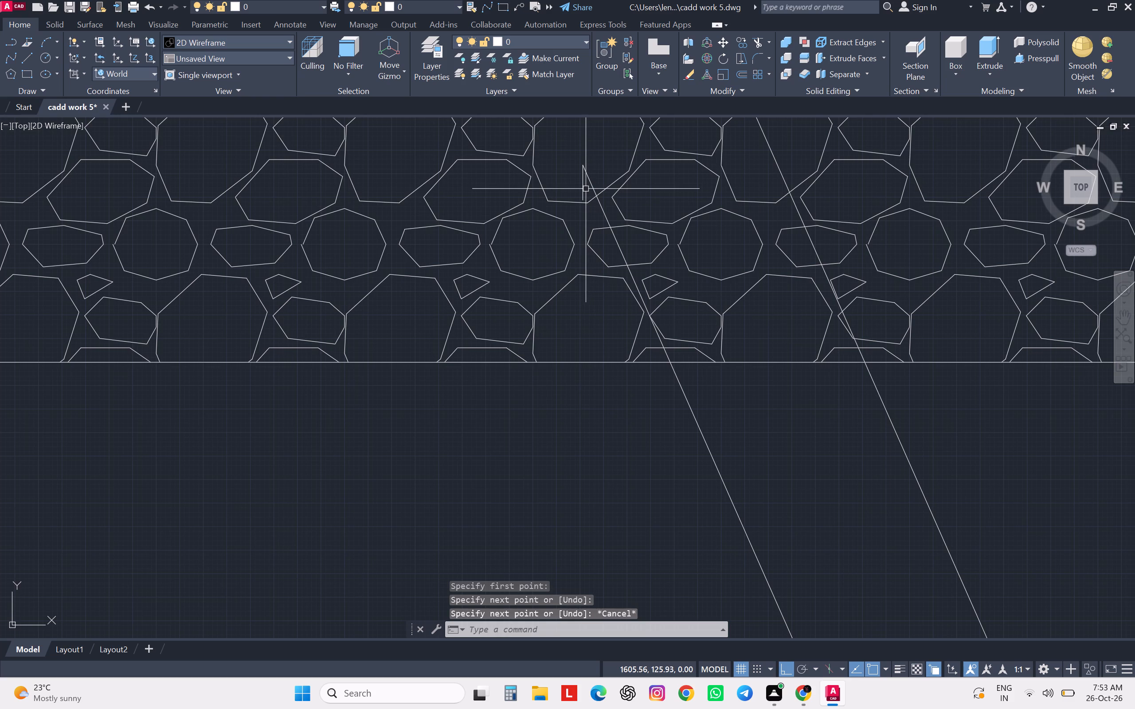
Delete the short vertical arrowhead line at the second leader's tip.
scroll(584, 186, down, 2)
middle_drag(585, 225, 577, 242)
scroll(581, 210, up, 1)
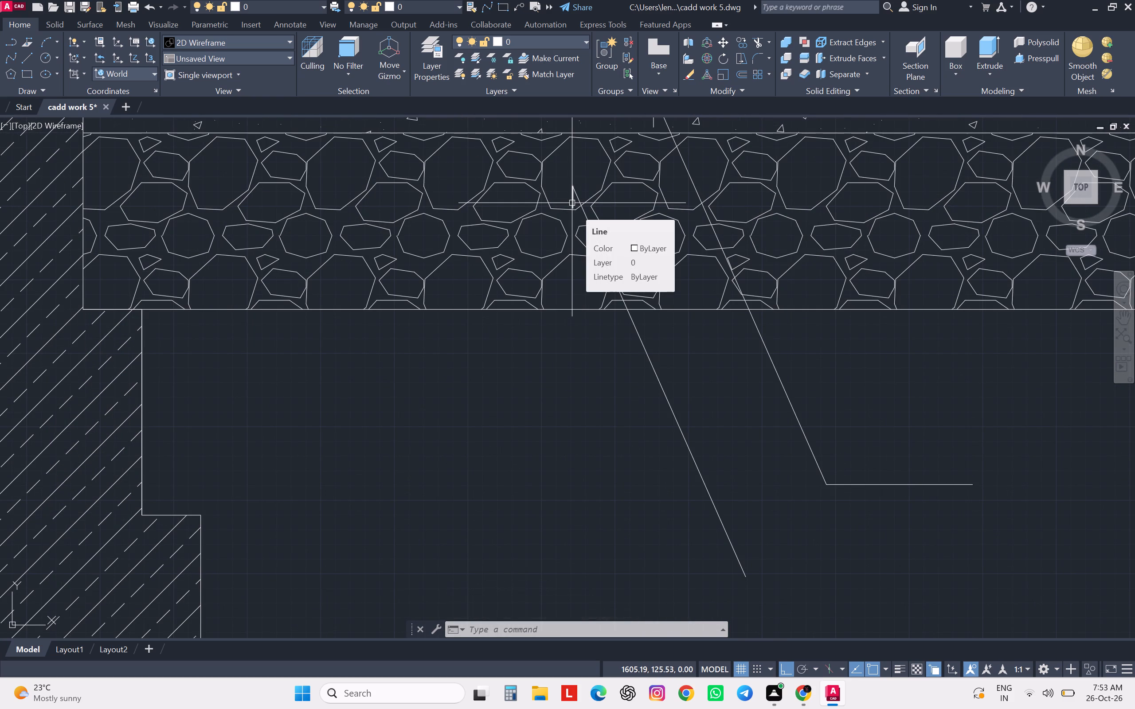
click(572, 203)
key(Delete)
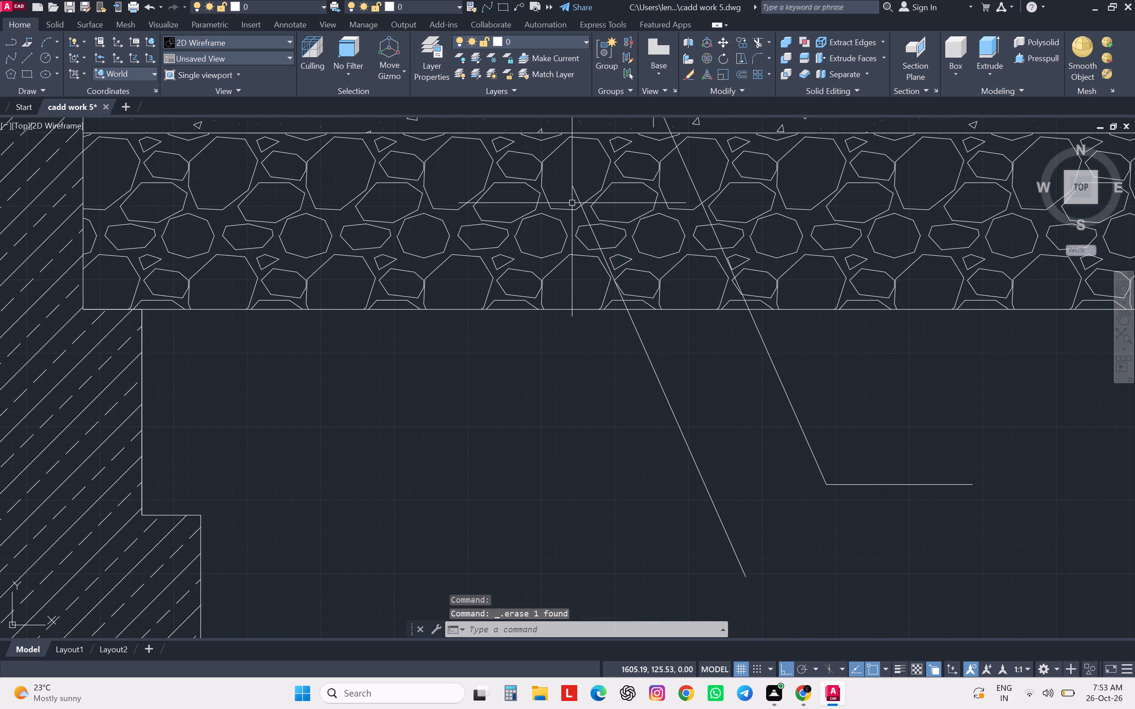
Draw a vertical arrowhead line about 6.4 units downward from the second leader line's upper end in the stone layer.
key(l)
key(Return)
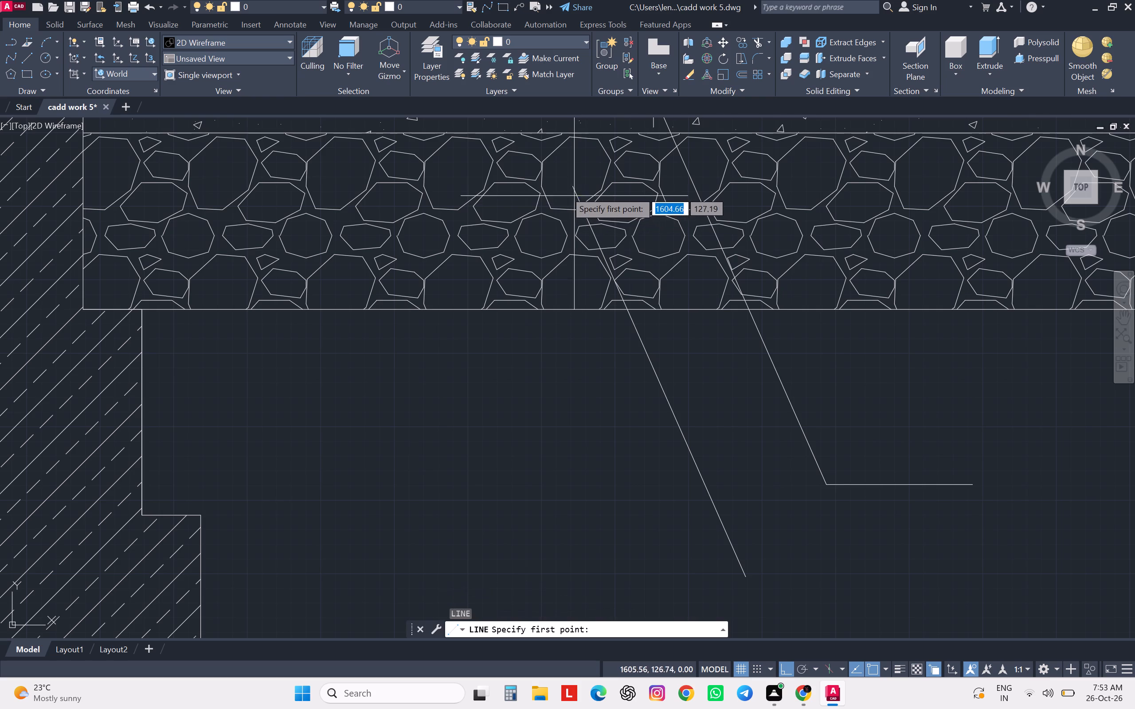
click(572, 187)
scroll(572, 187, down, 2)
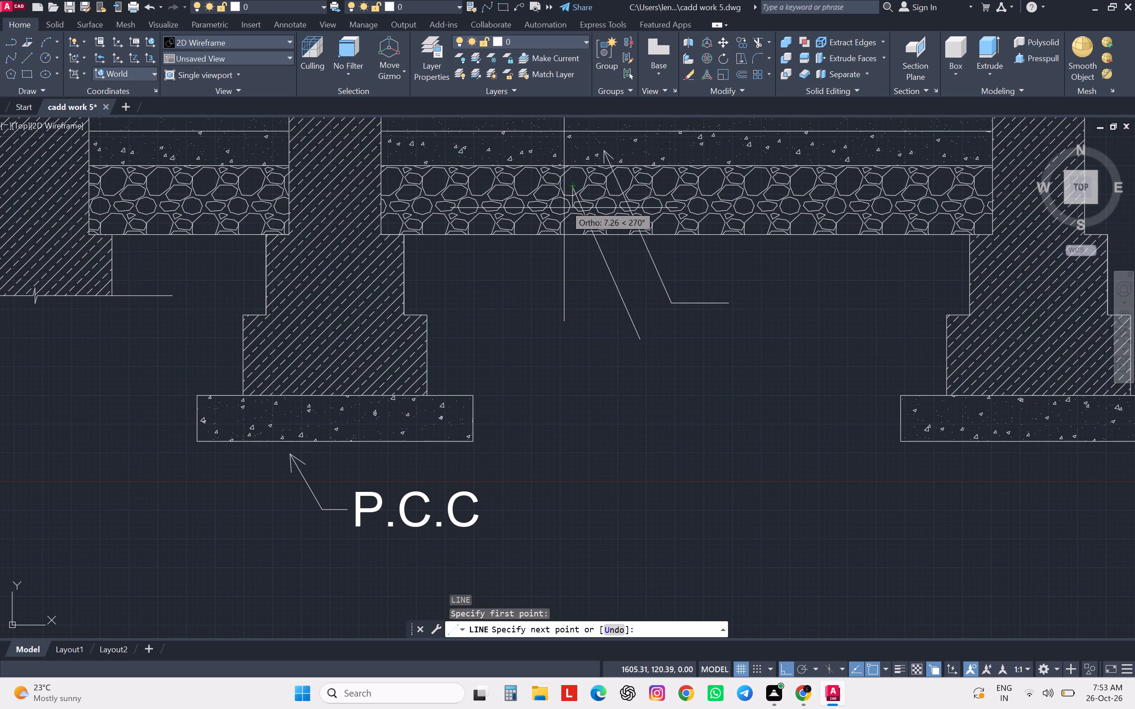
scroll(570, 199, up, 1)
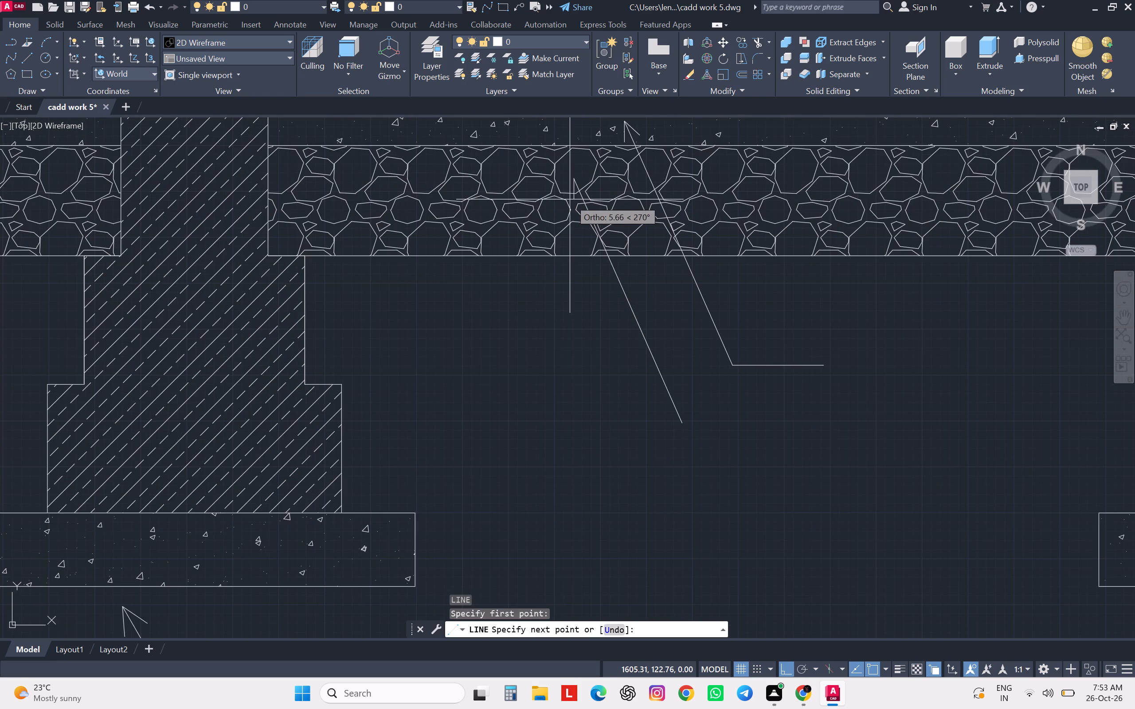
click(570, 202)
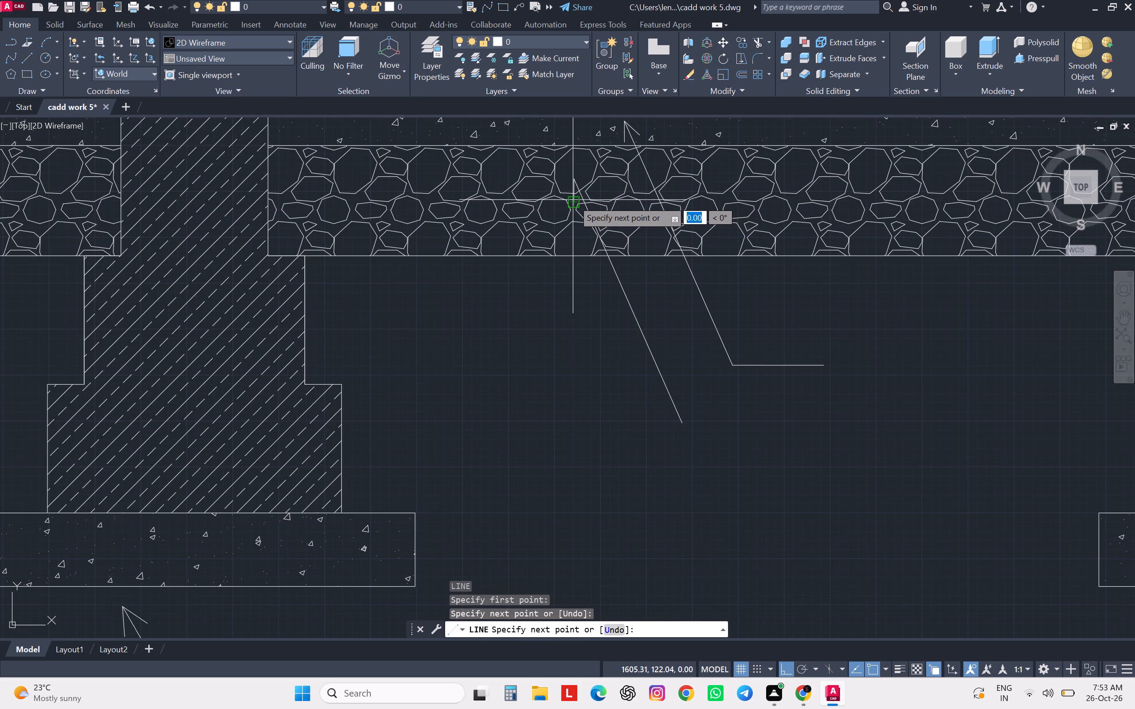
scroll(573, 200, up, 4)
key(Escape)
Mirror the short arrowhead line about the second leader's sloping line, keeping the source line.
click(580, 192)
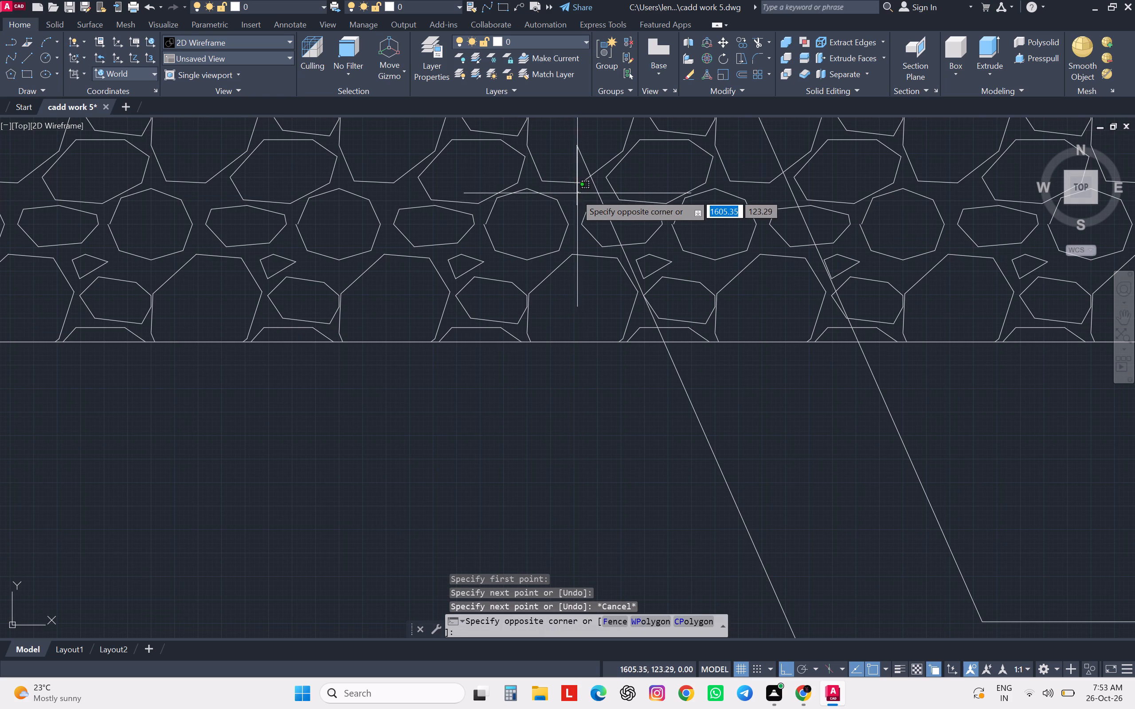
click(571, 194)
text(MI)
key(Return)
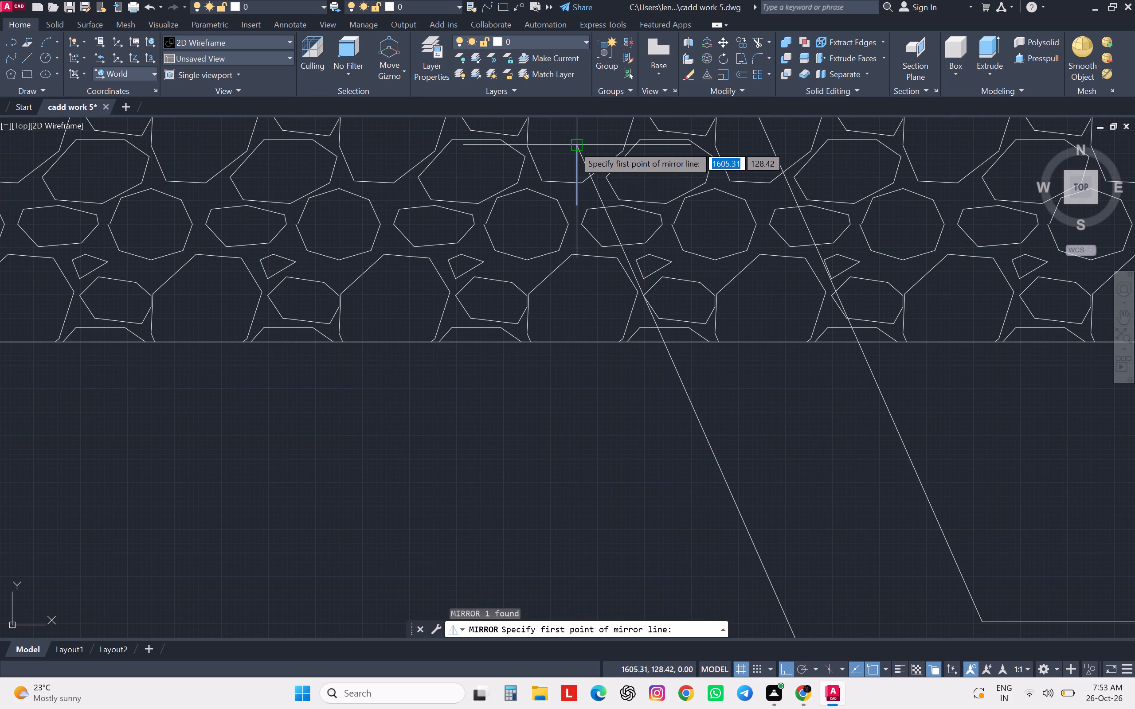
click(574, 146)
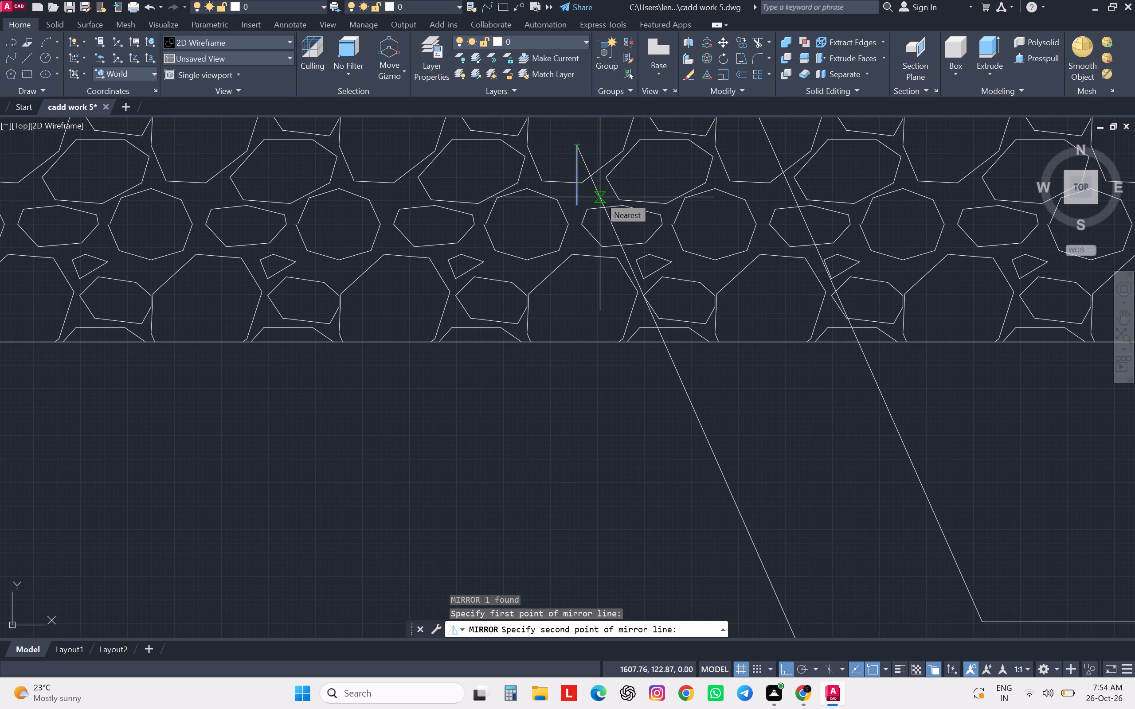
click(600, 197)
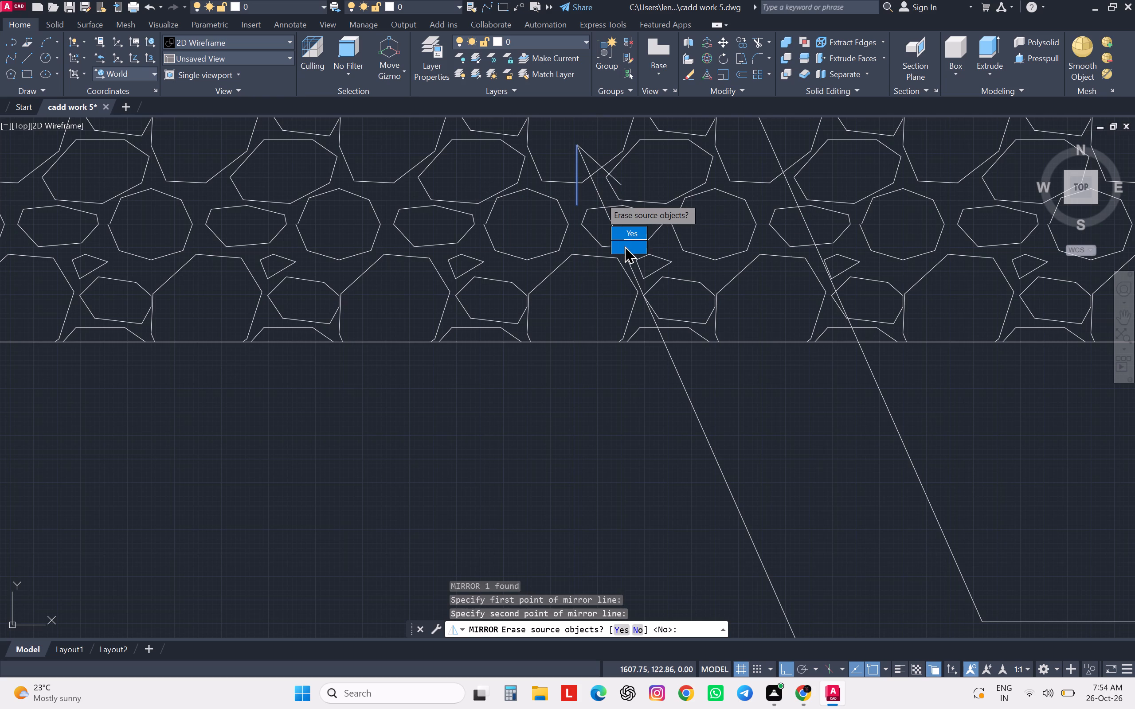
drag(624, 245, 600, 197)
scroll(599, 188, down, 4)
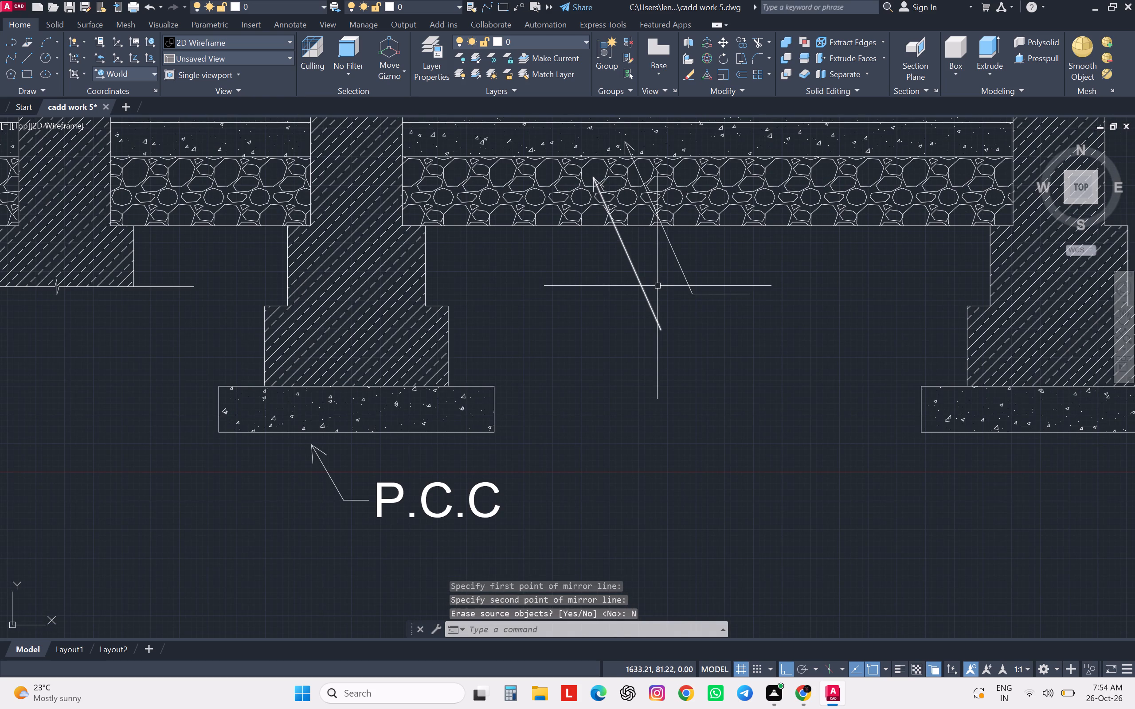
Draw a horizontal landing line about 31 units long toward the right-hand footing from the second leader's lower end.
key(l)
key(Return)
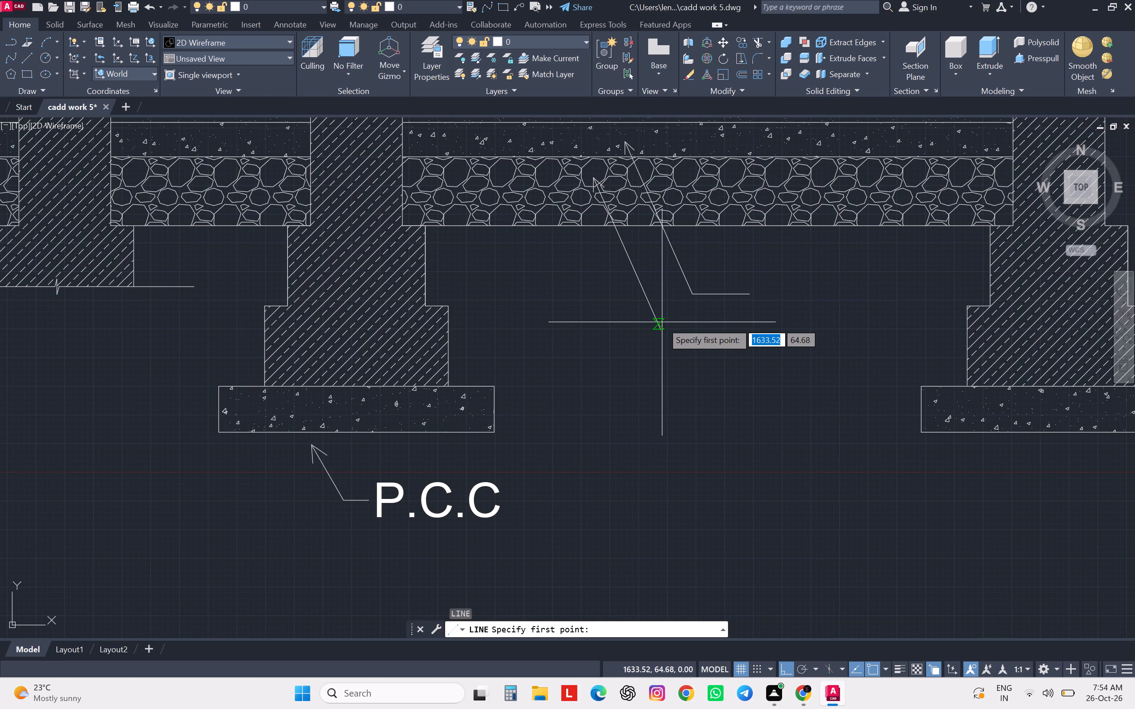
click(663, 327)
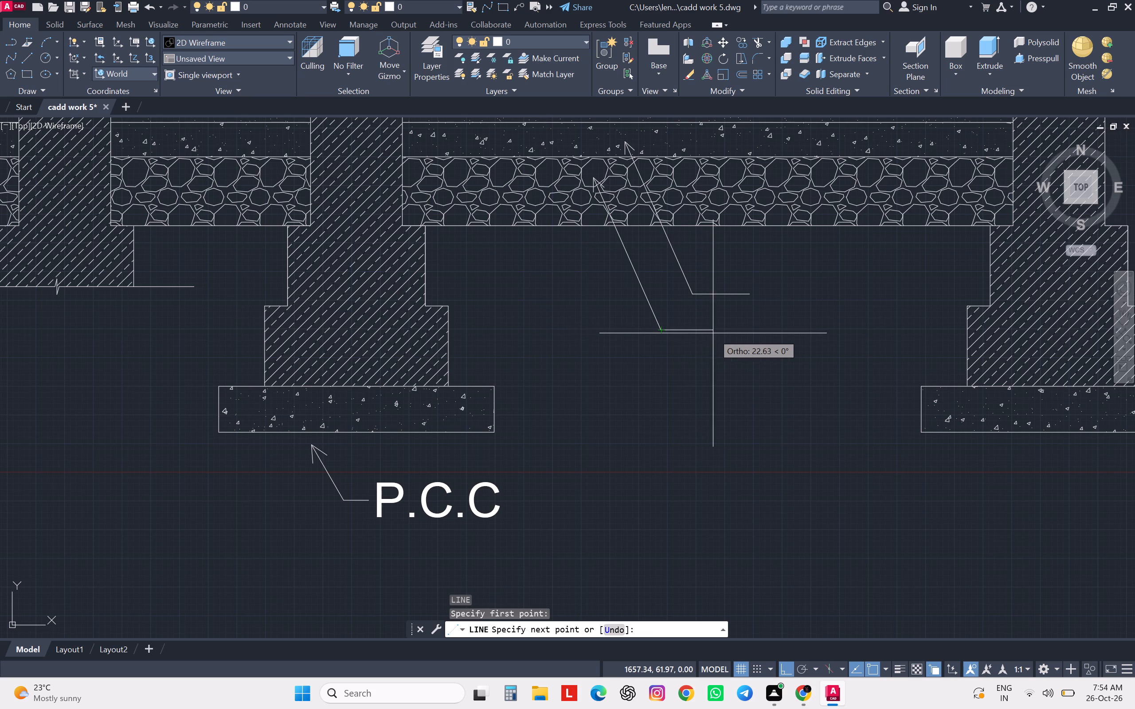
scroll(759, 331, down, 3)
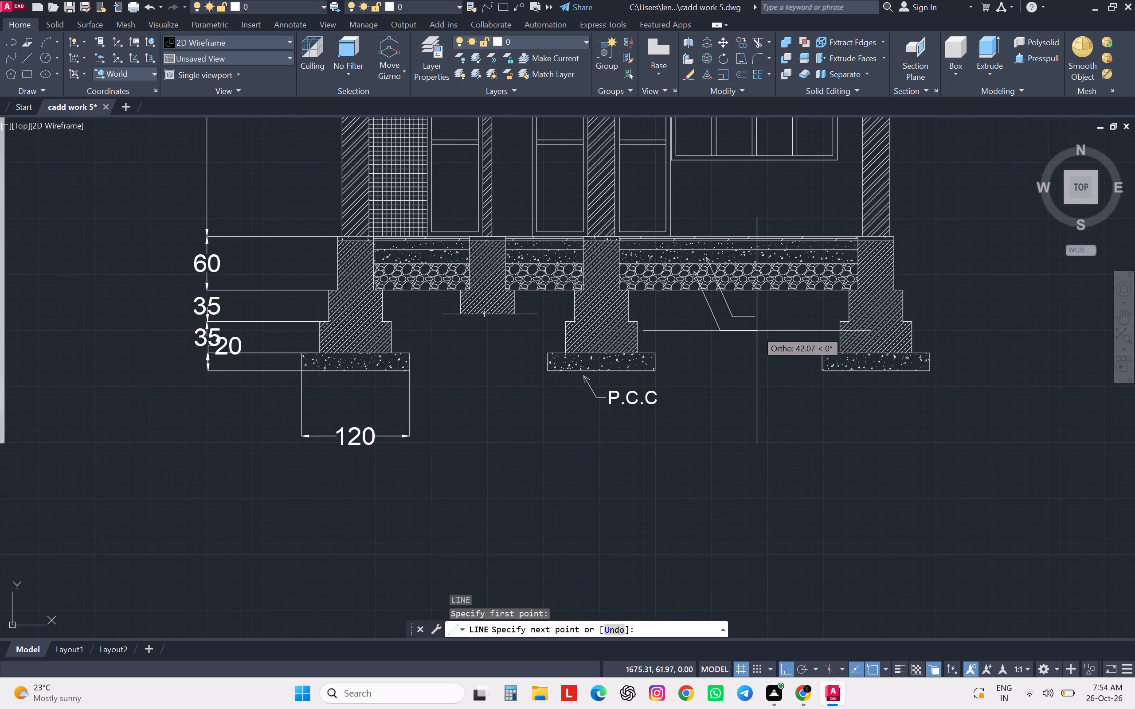
scroll(757, 331, down, 2)
scroll(757, 331, up, 1)
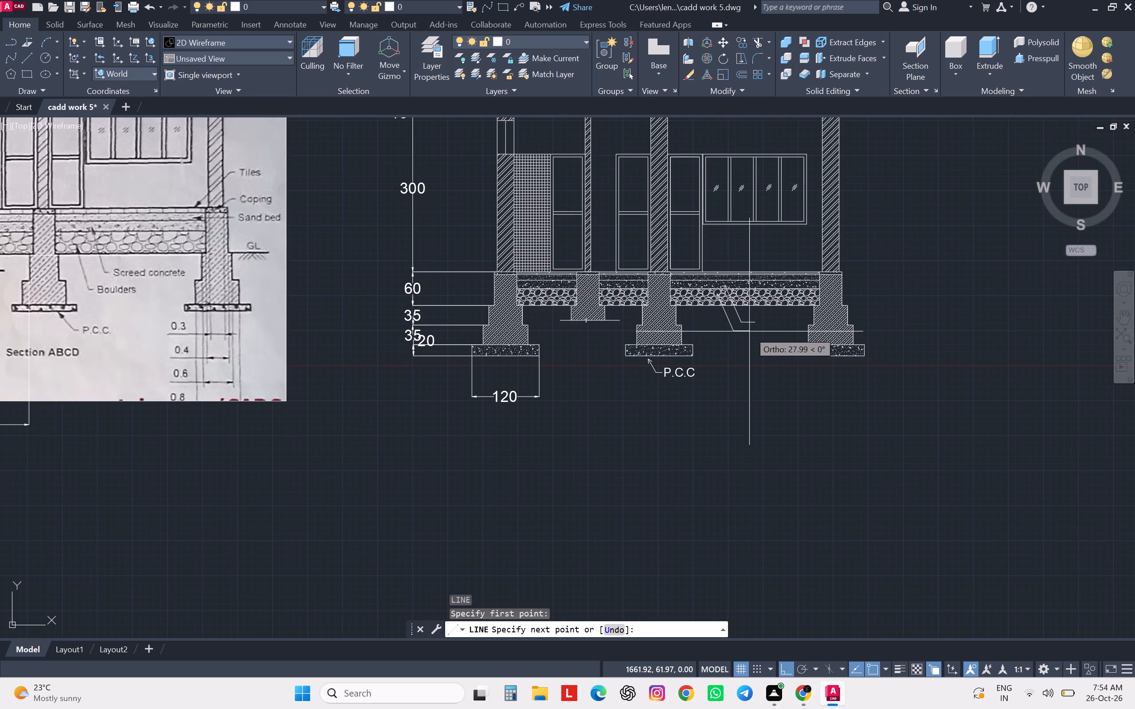
scroll(745, 333, up, 1)
scroll(757, 335, down, 1)
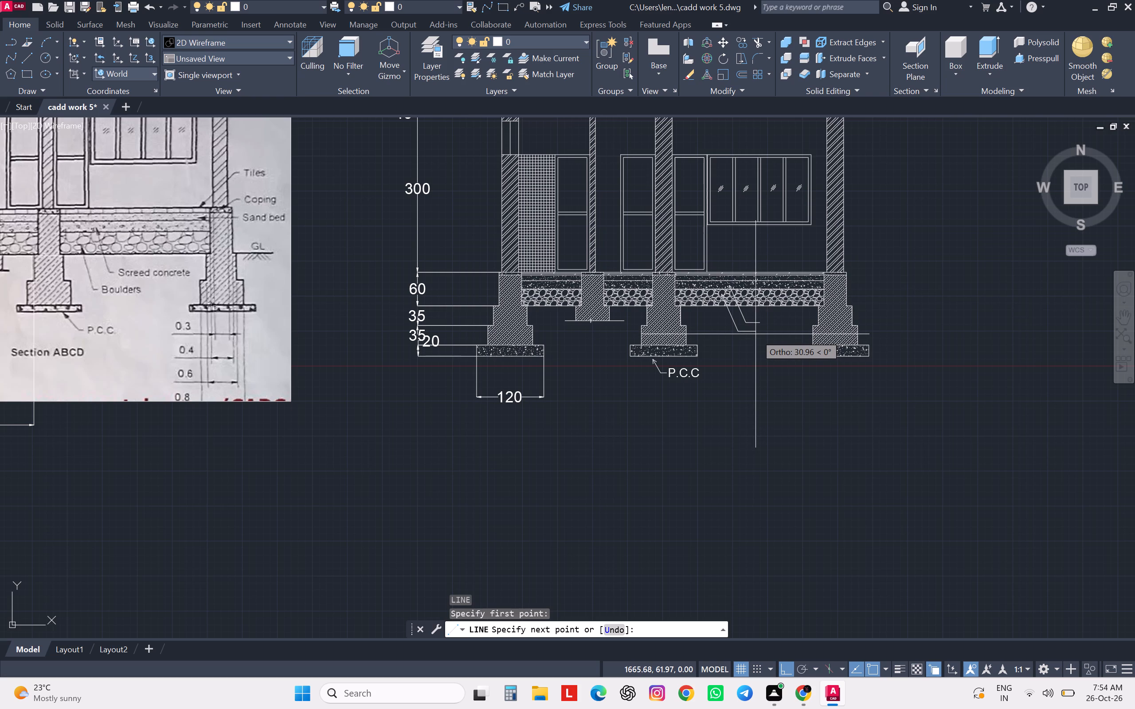
click(755, 334)
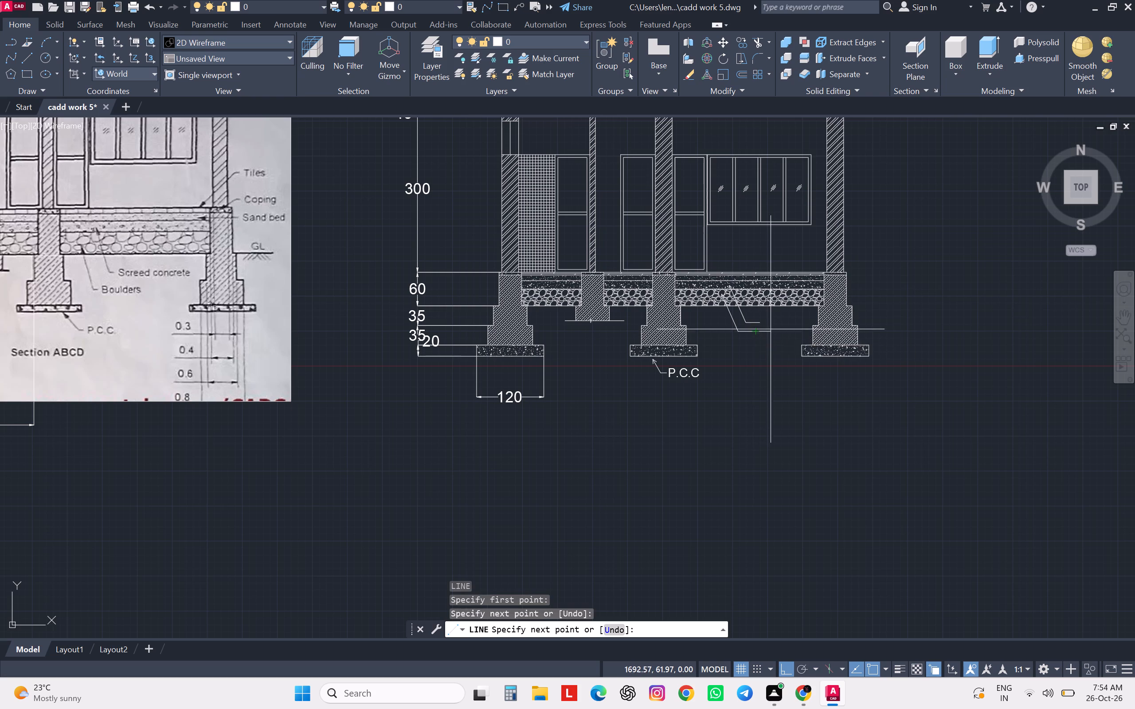
key(Escape)
key(Escape)
key(Escape)
key(Escape)
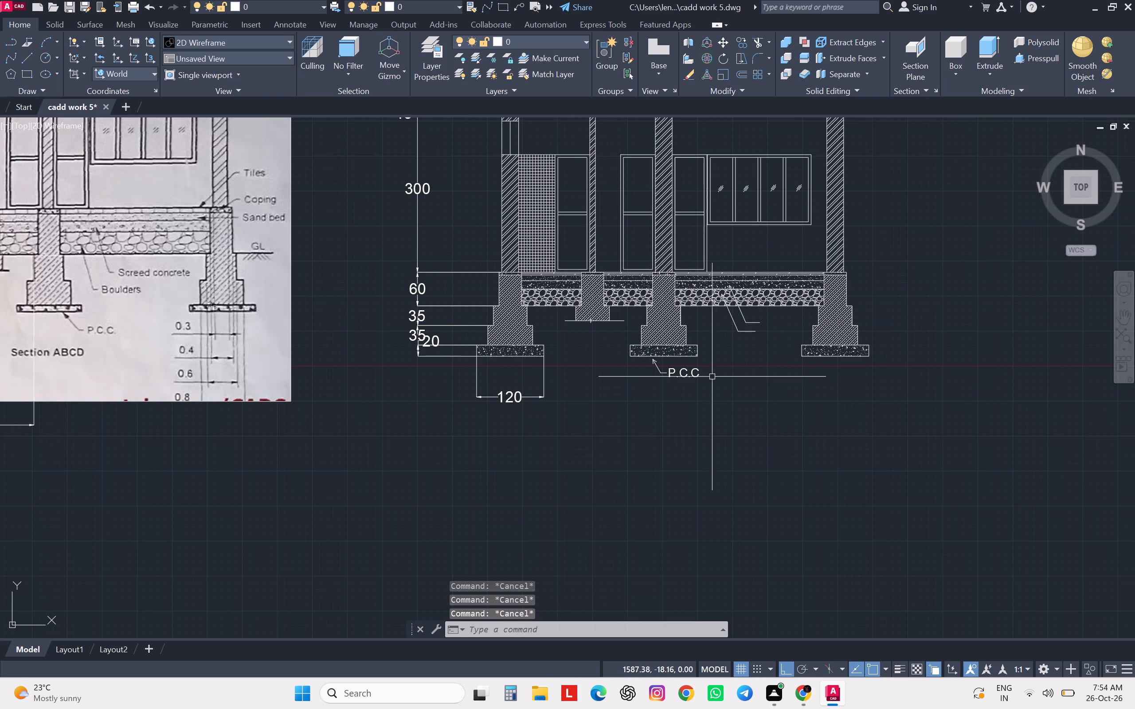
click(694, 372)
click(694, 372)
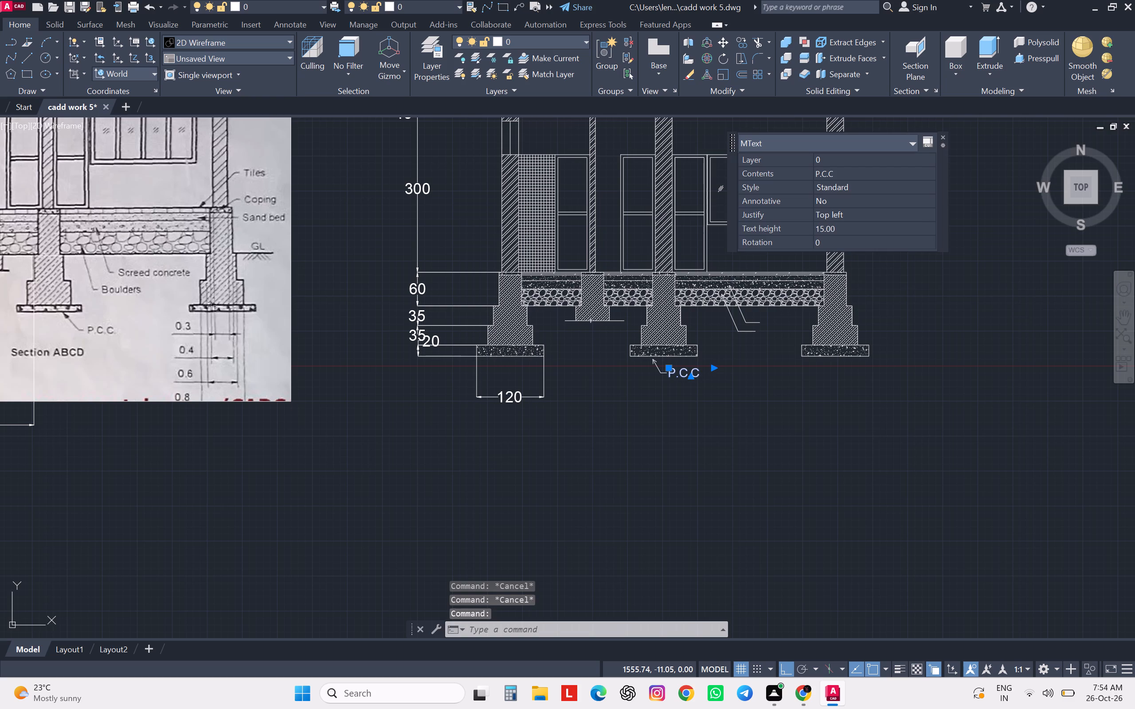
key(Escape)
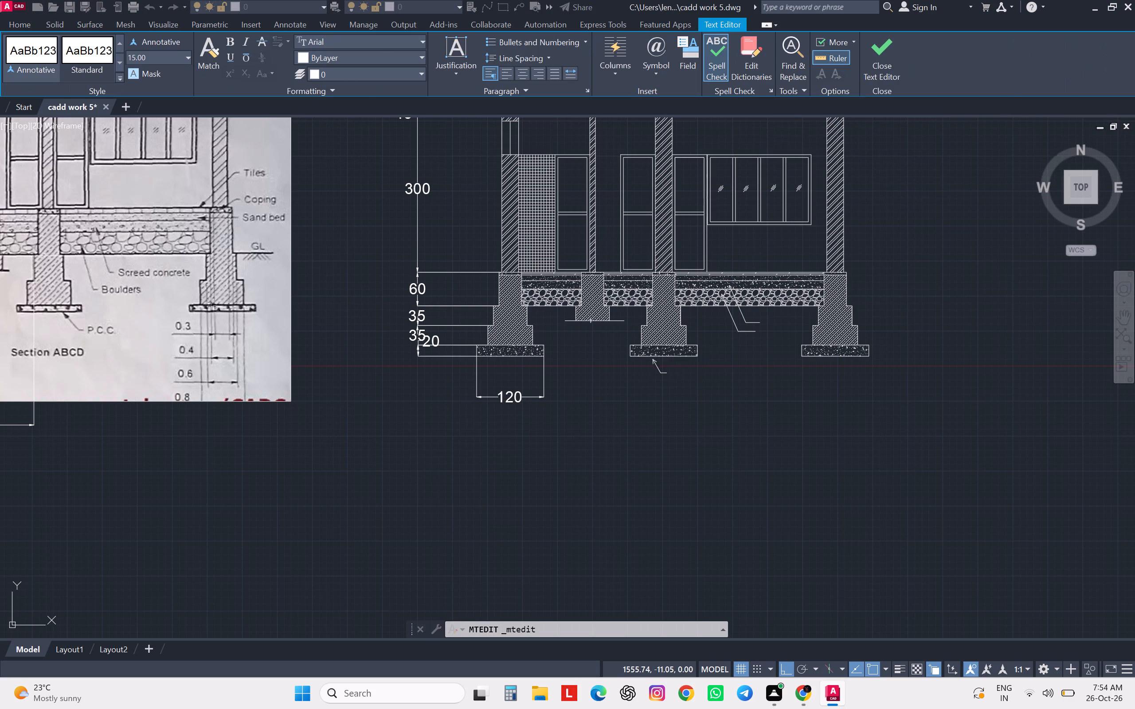
Copy the P.C.C text with Ortho off, placing it beside the first leader's horizontal landing, about 194 units away at 28°.
click(688, 373)
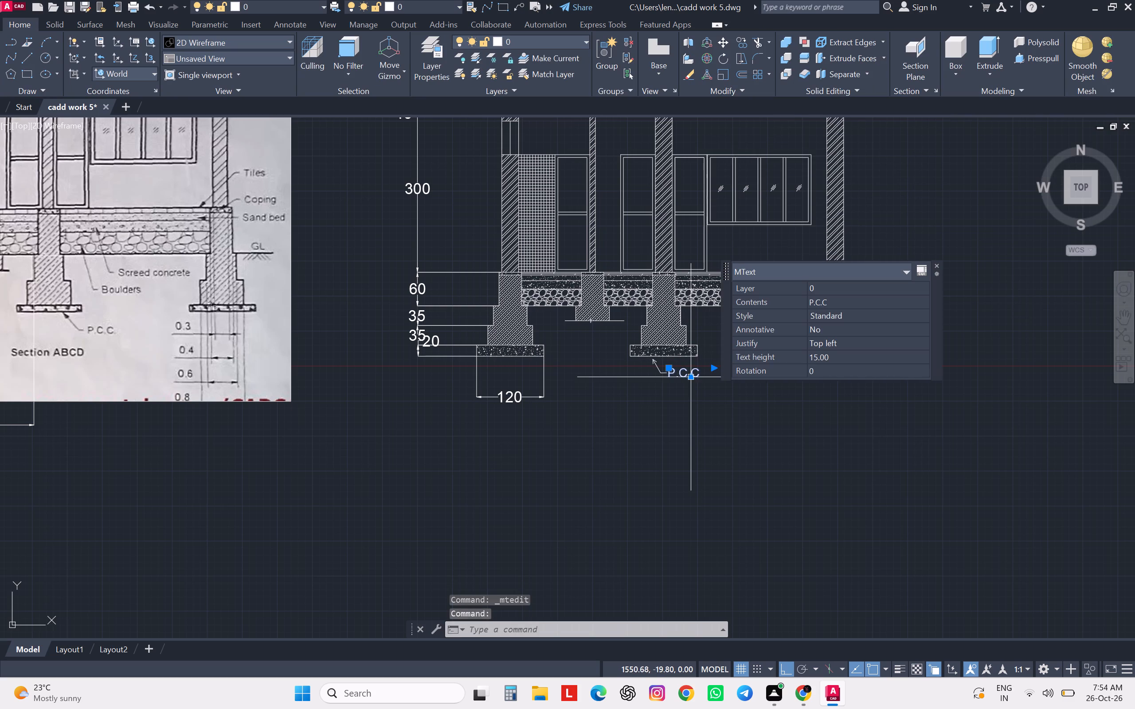
text(CO)
key(Return)
scroll(694, 373, up, 3)
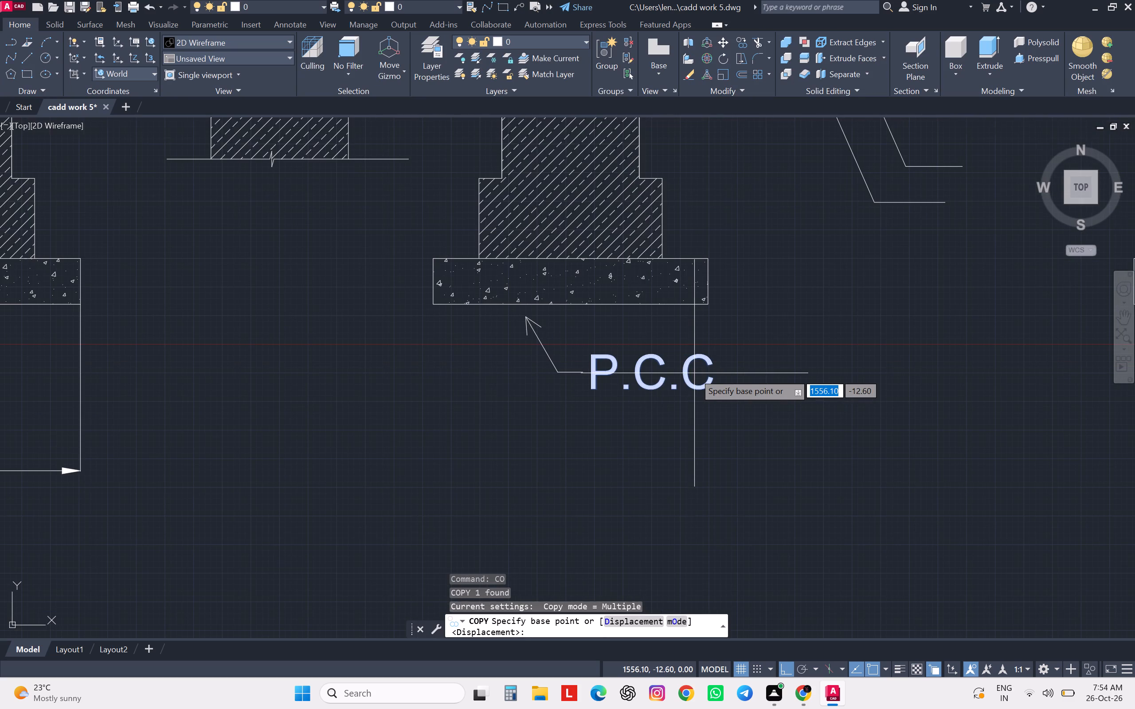
click(687, 376)
scroll(687, 376, down, 2)
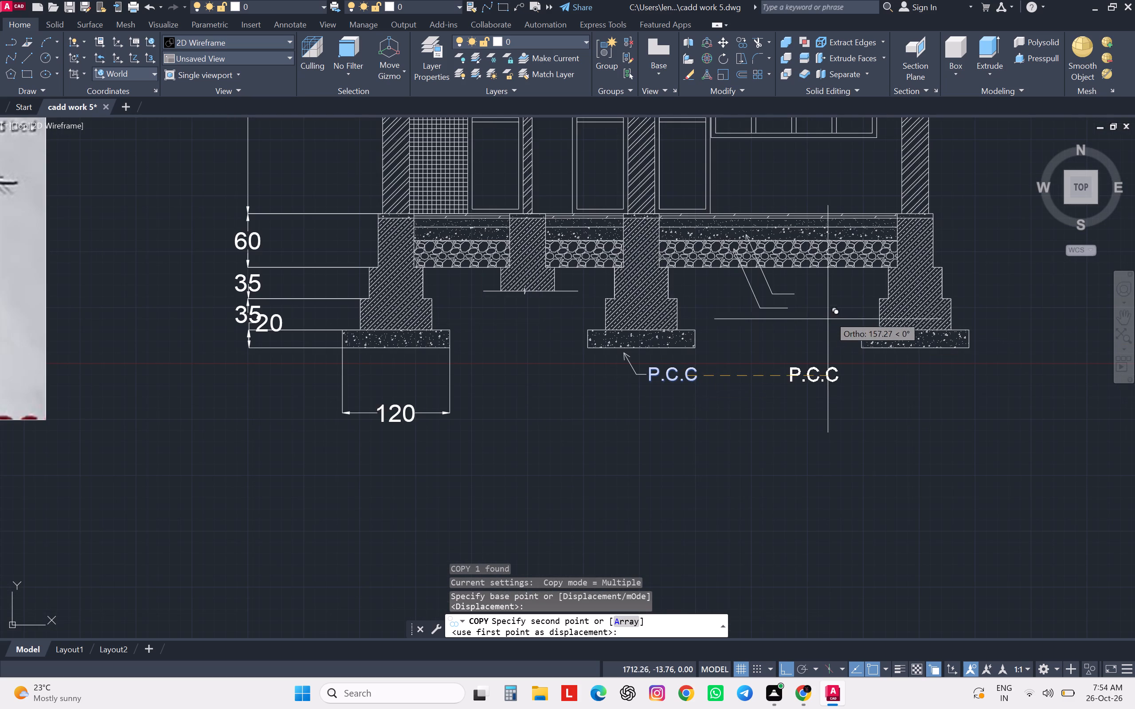
key(F8)
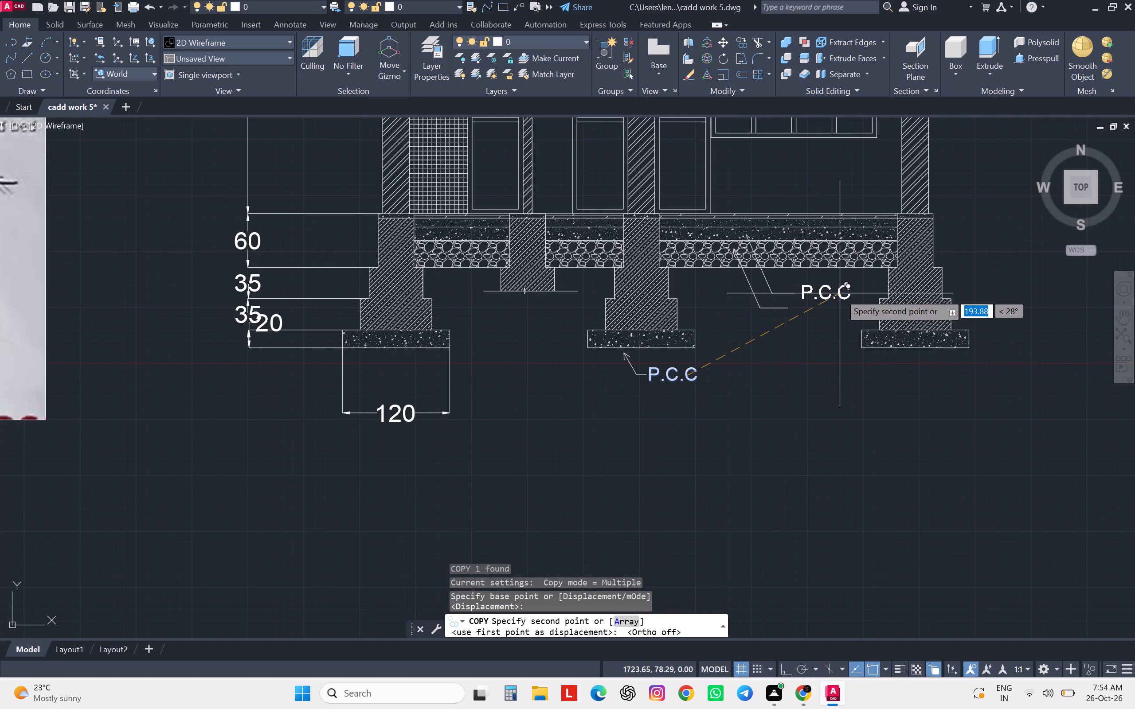
scroll(840, 293, down, 1)
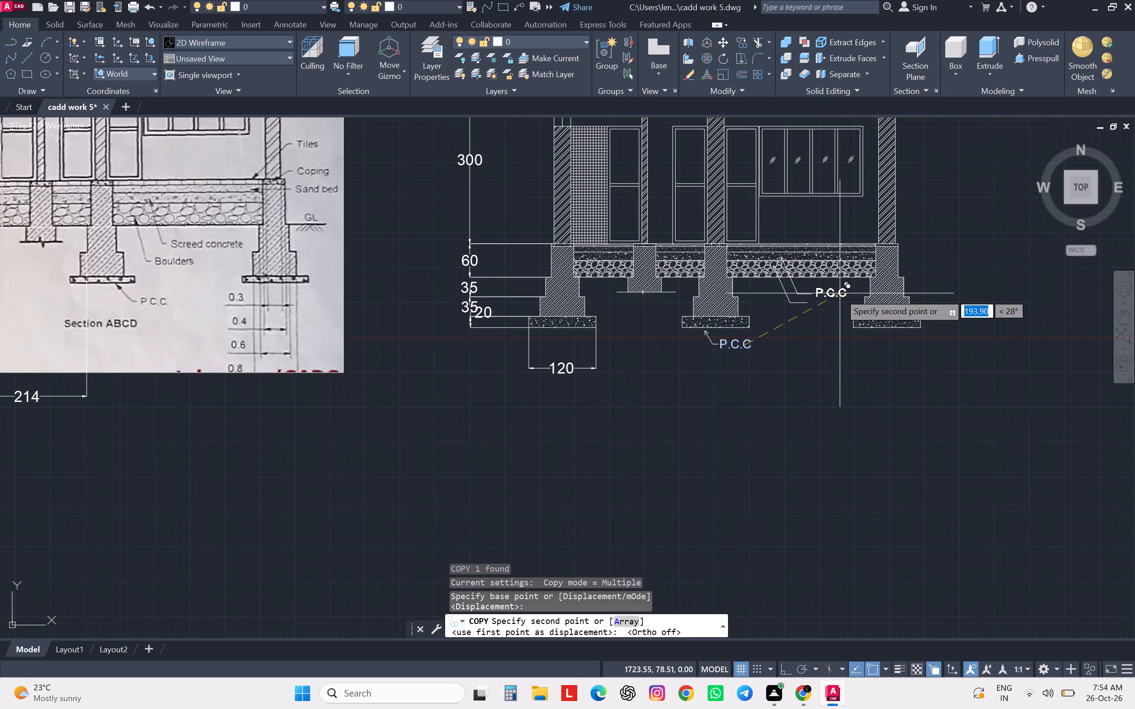
middle_drag(840, 293, 723, 358)
scroll(726, 361, up, 1)
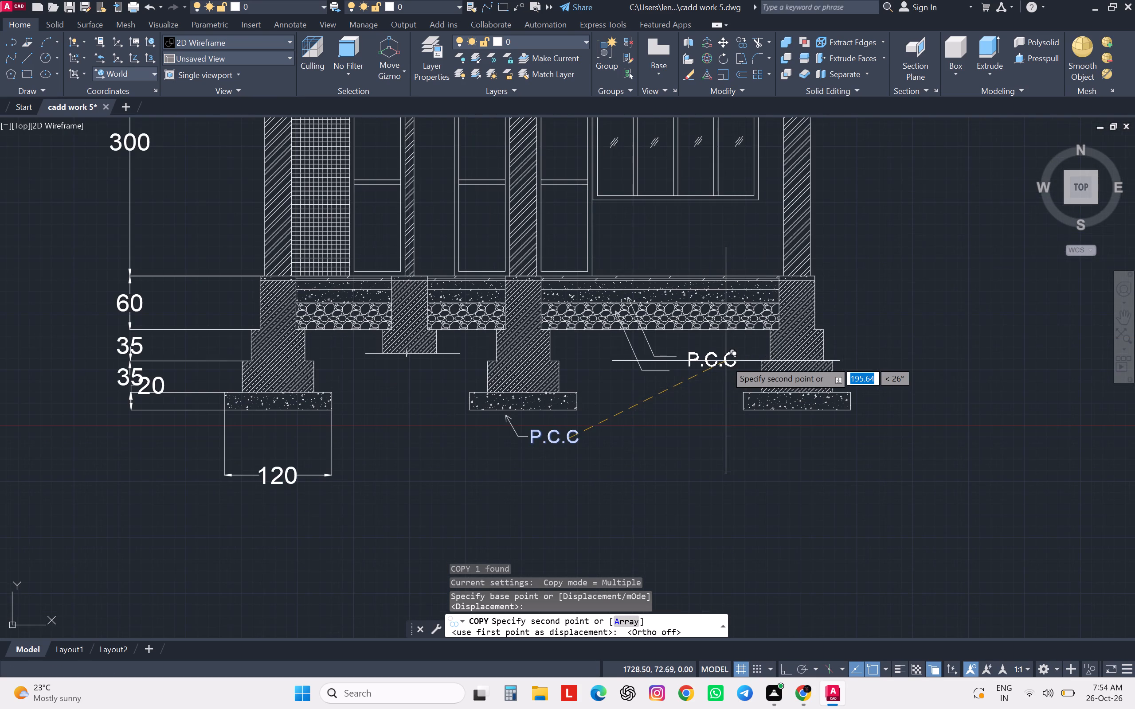
click(722, 357)
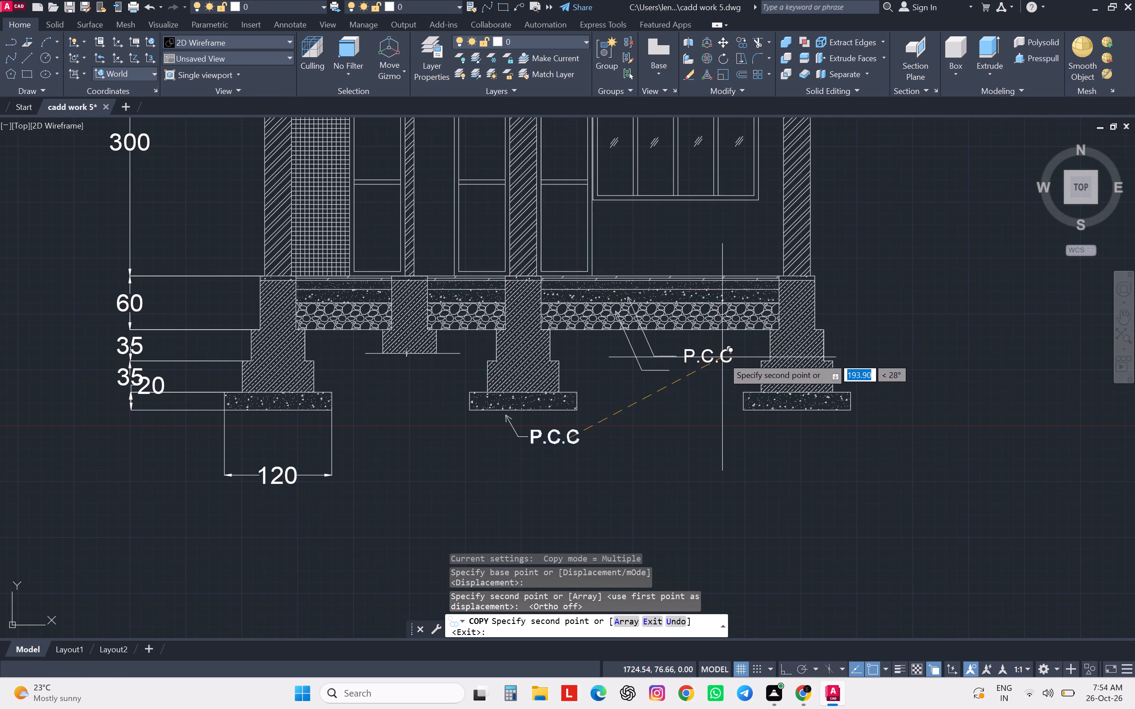
key(Escape)
Move both floor-layer leaders, with their arrowheads and landings, about 46 units horizontally toward the middle footing, leaving the P.C.C text.
scroll(656, 336, up, 2)
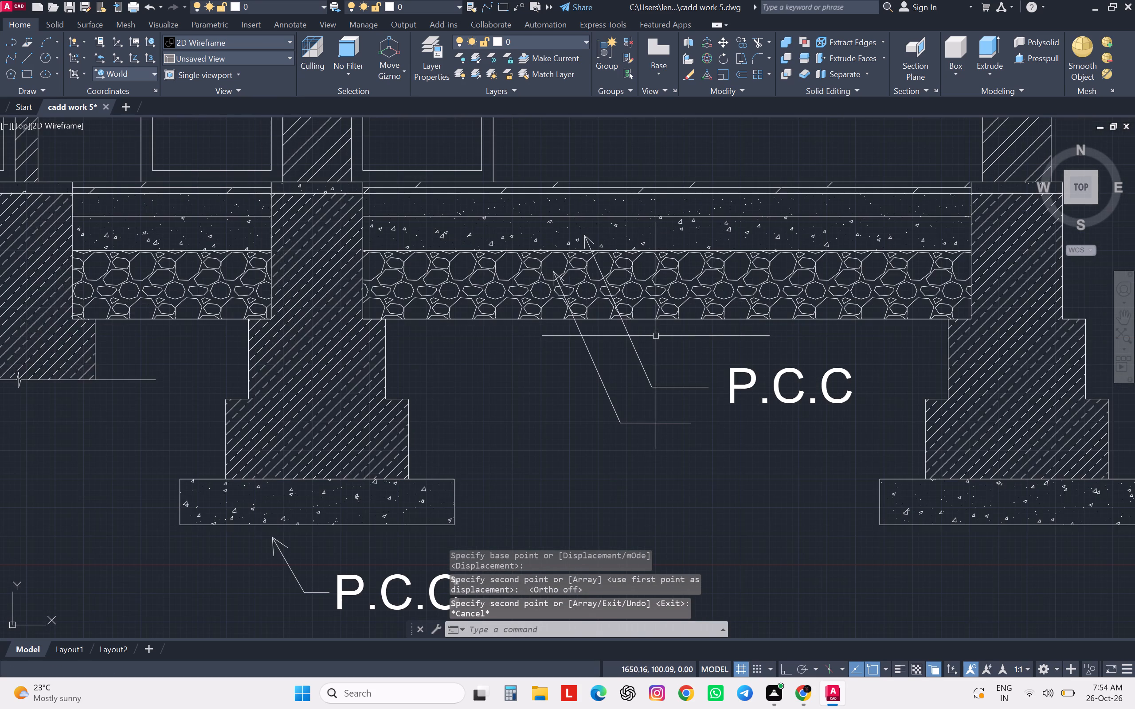
click(649, 355)
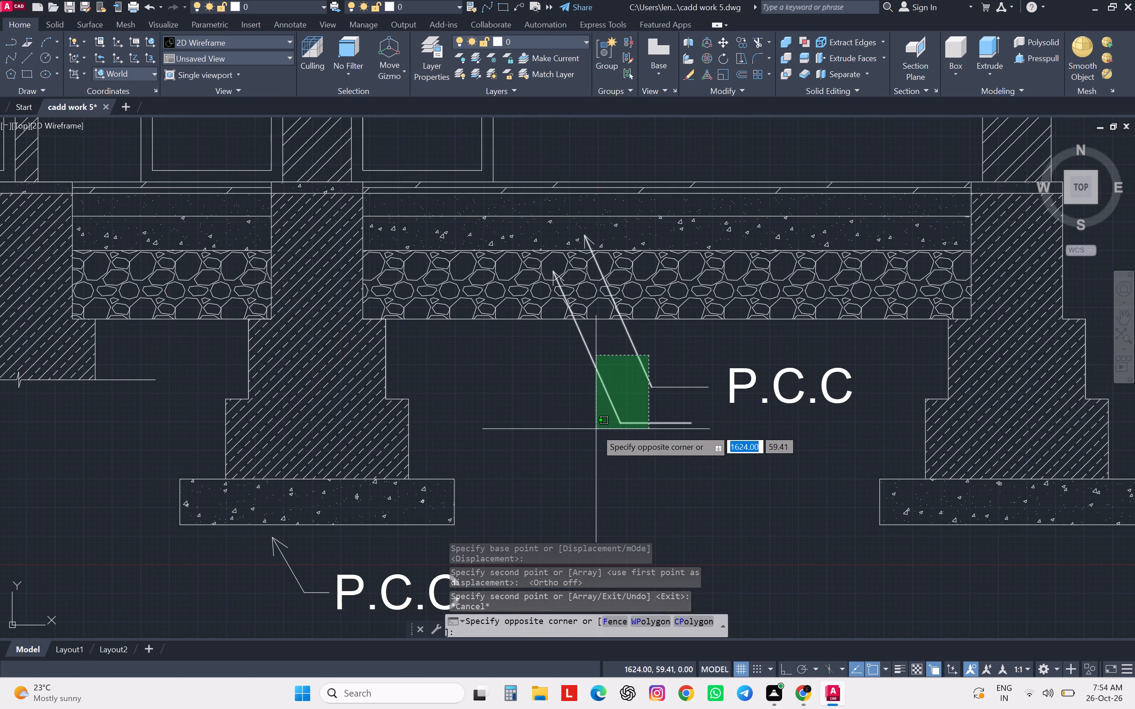
click(591, 432)
scroll(607, 374, up, 2)
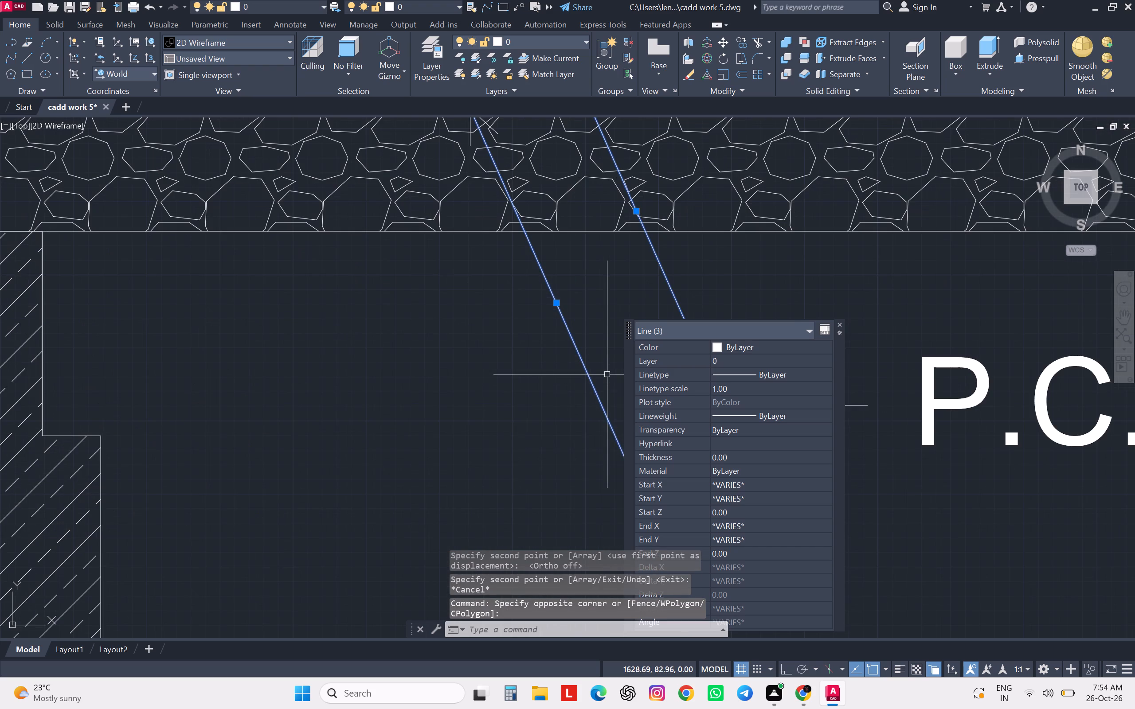
click(839, 323)
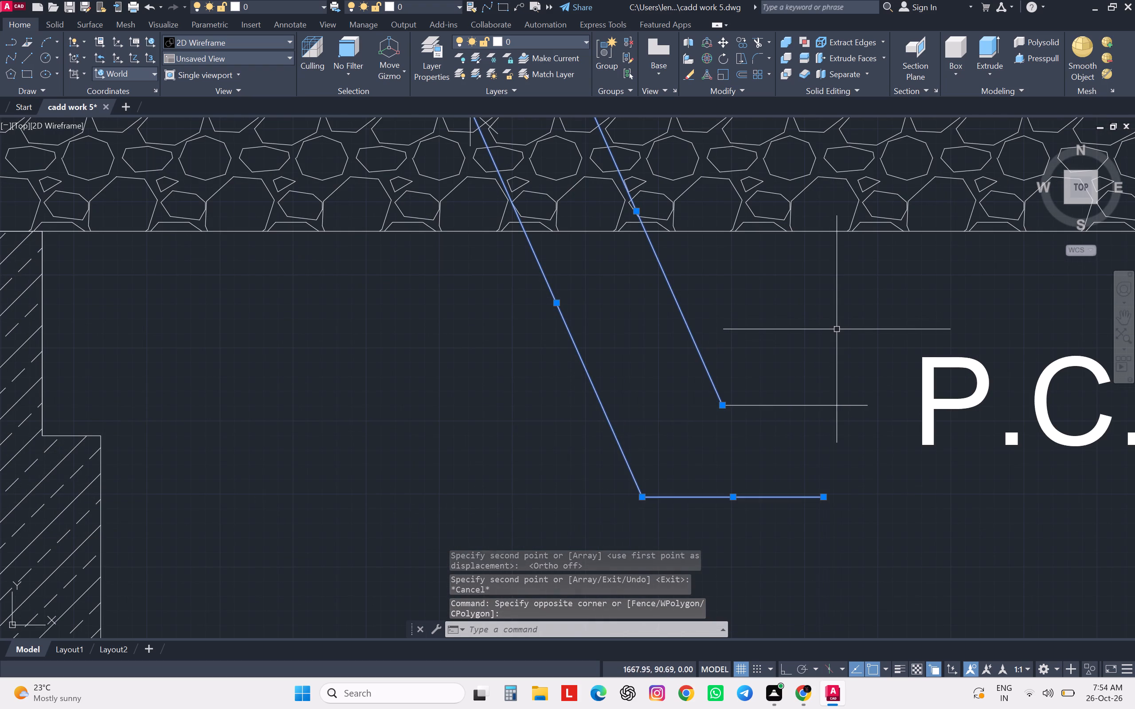
click(859, 368)
click(777, 436)
scroll(779, 427, down, 2)
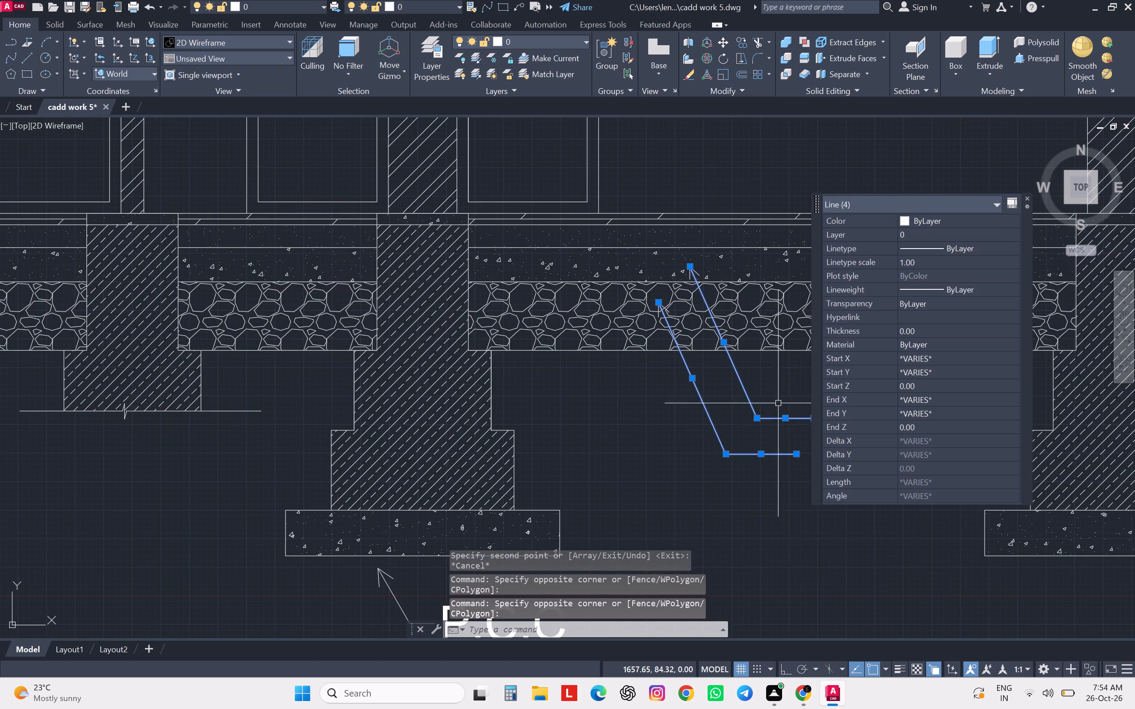
scroll(690, 263, up, 4)
click(706, 305)
scroll(706, 305, down, 1)
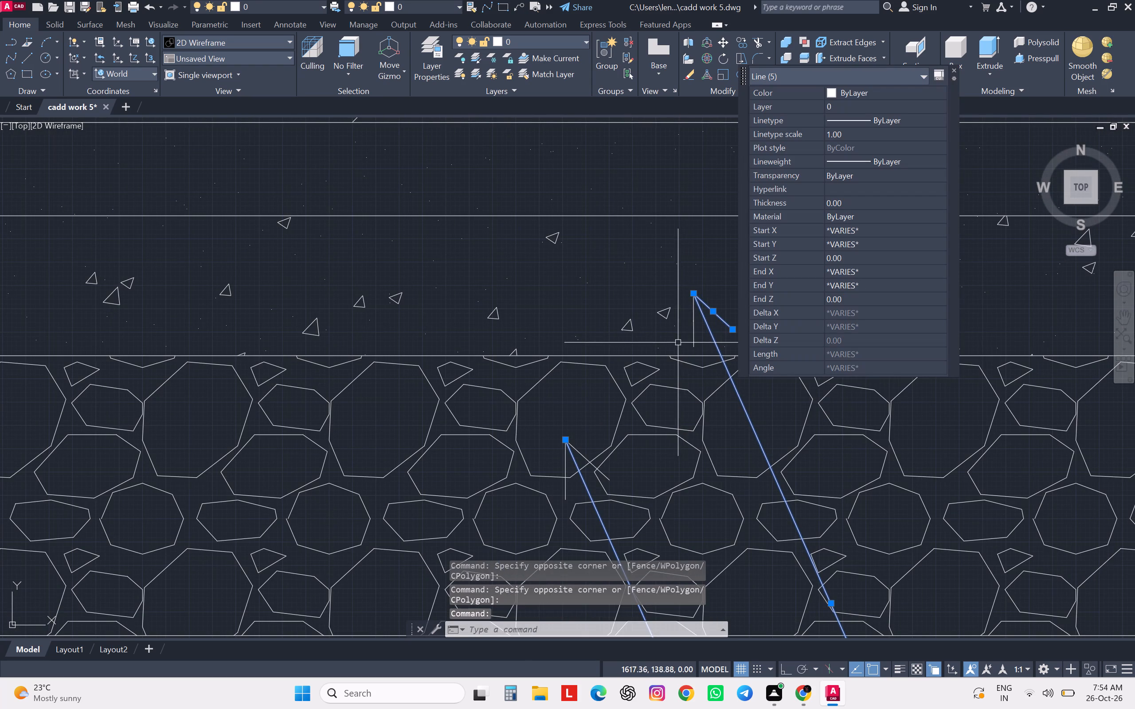
click(692, 334)
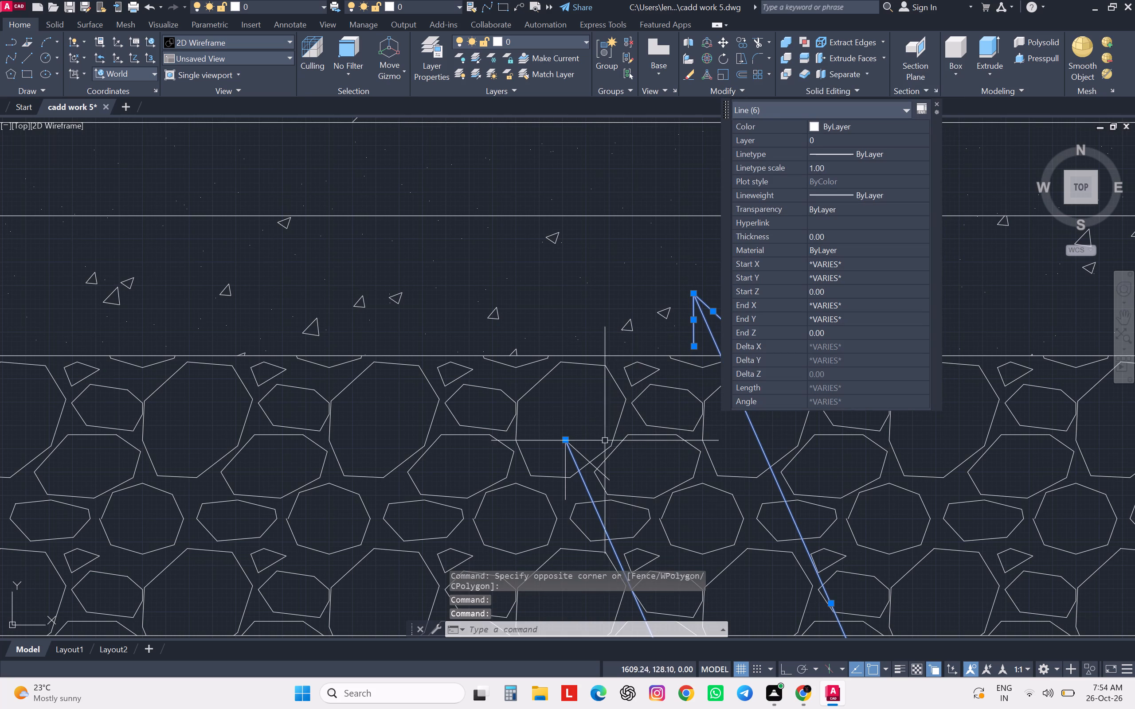
click(583, 455)
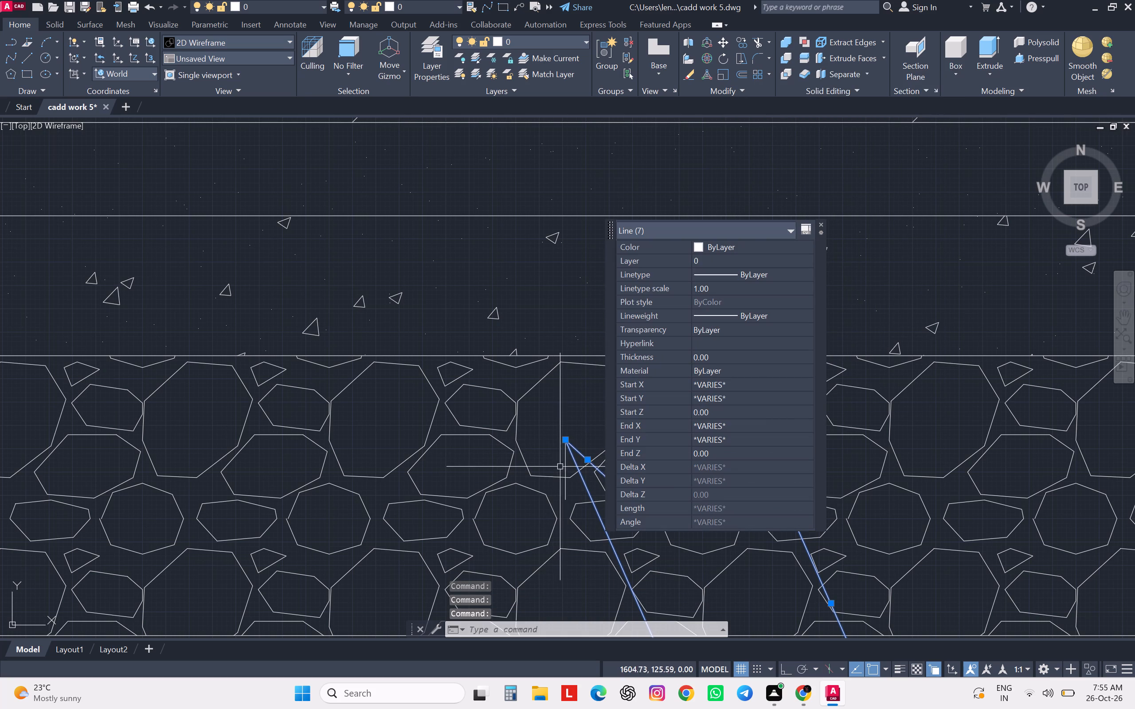
click(565, 464)
scroll(580, 395, up, 1)
scroll(580, 395, down, 4)
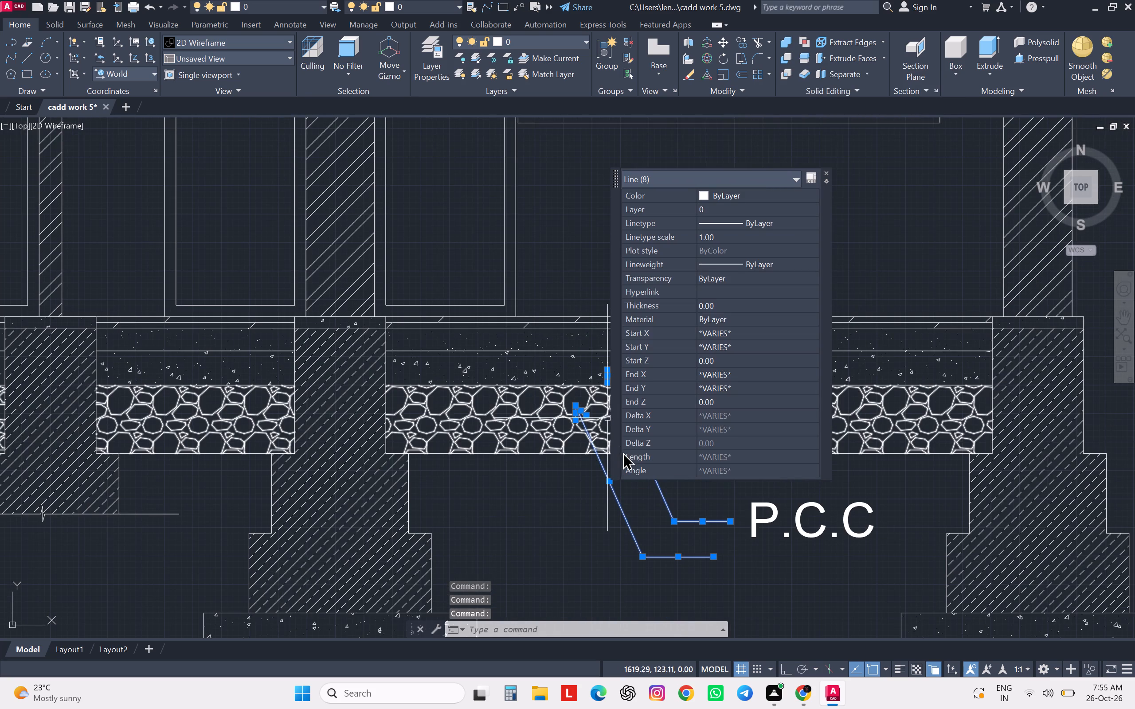
key(m)
key(Return)
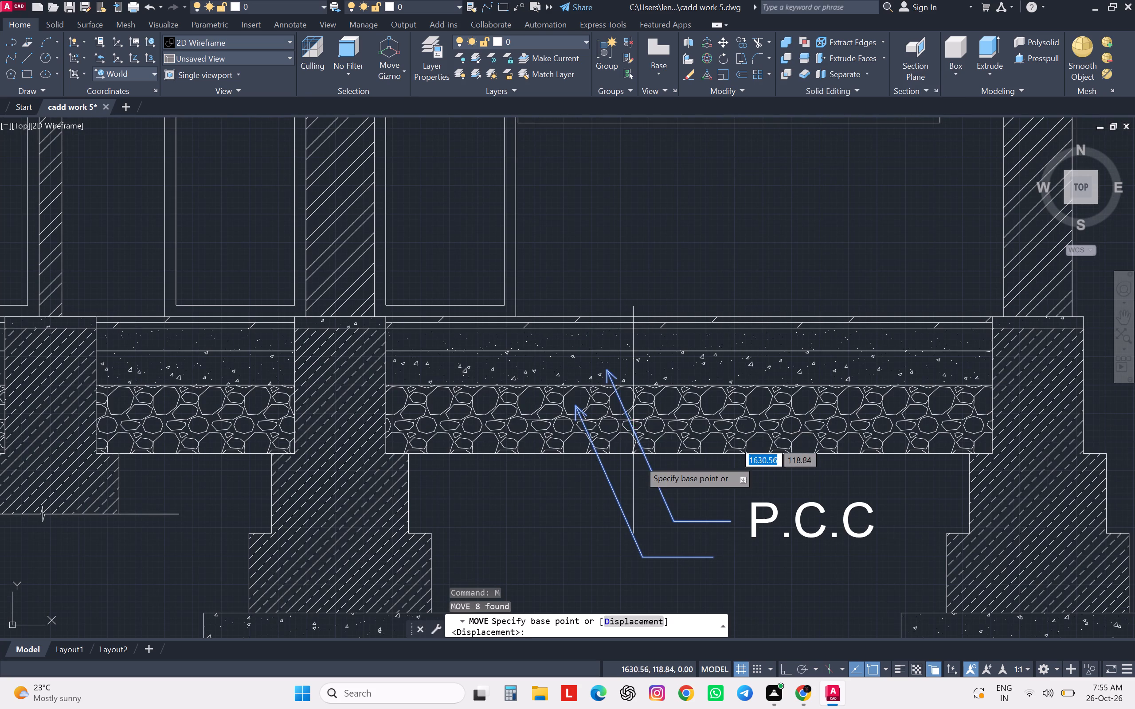
click(642, 557)
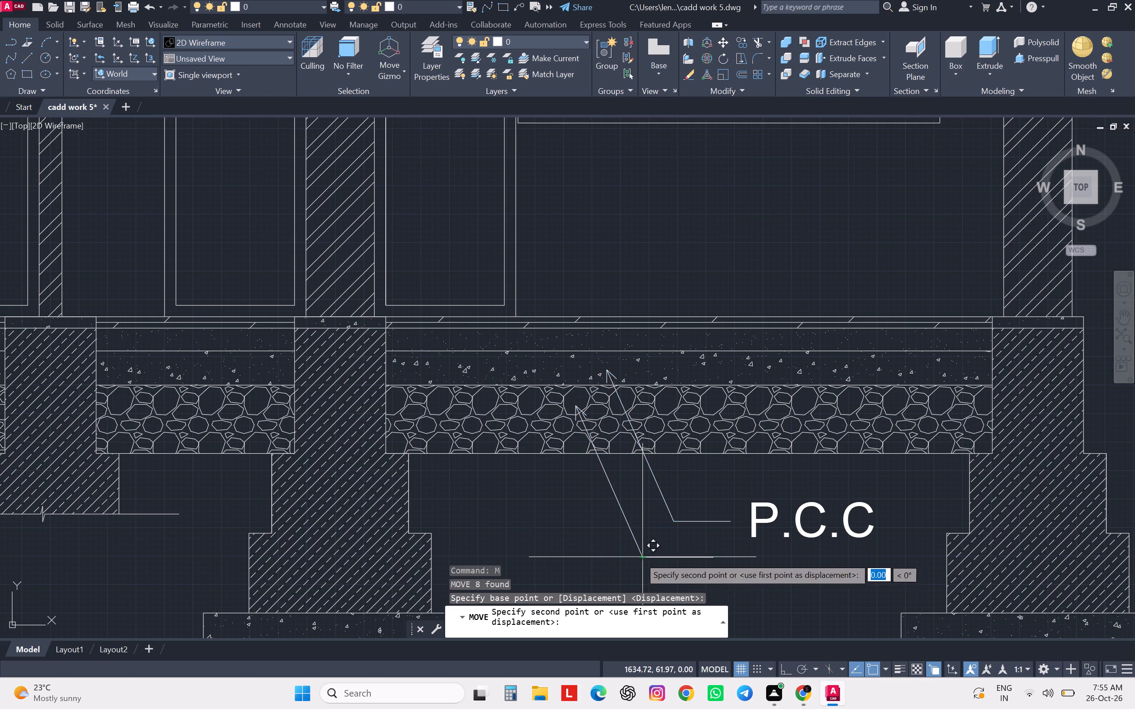
click(537, 553)
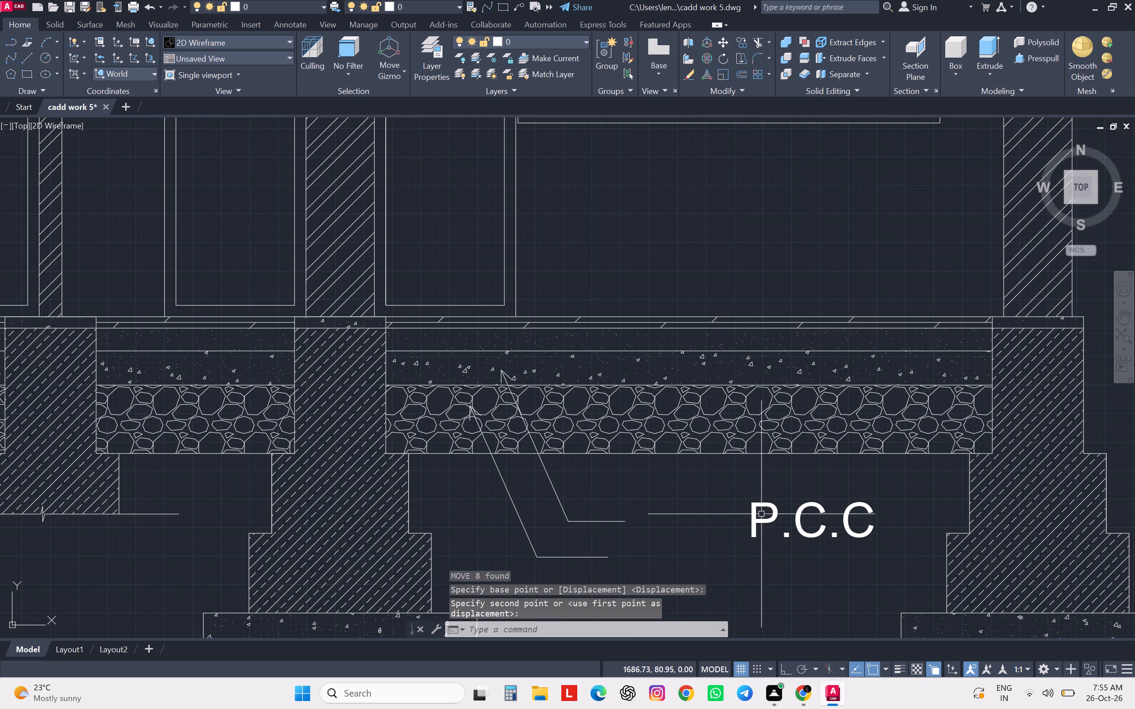
Move the P.C.C text back beside the end of the upper leader's horizontal landing.
click(761, 514)
click(739, 521)
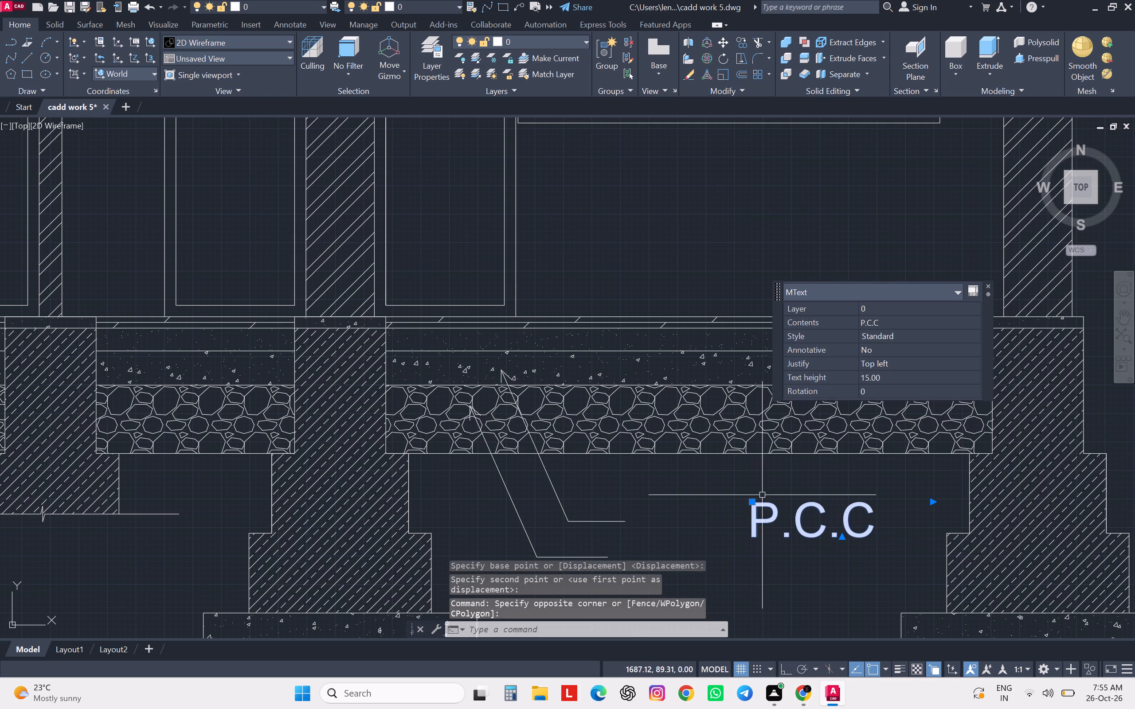
click(750, 503)
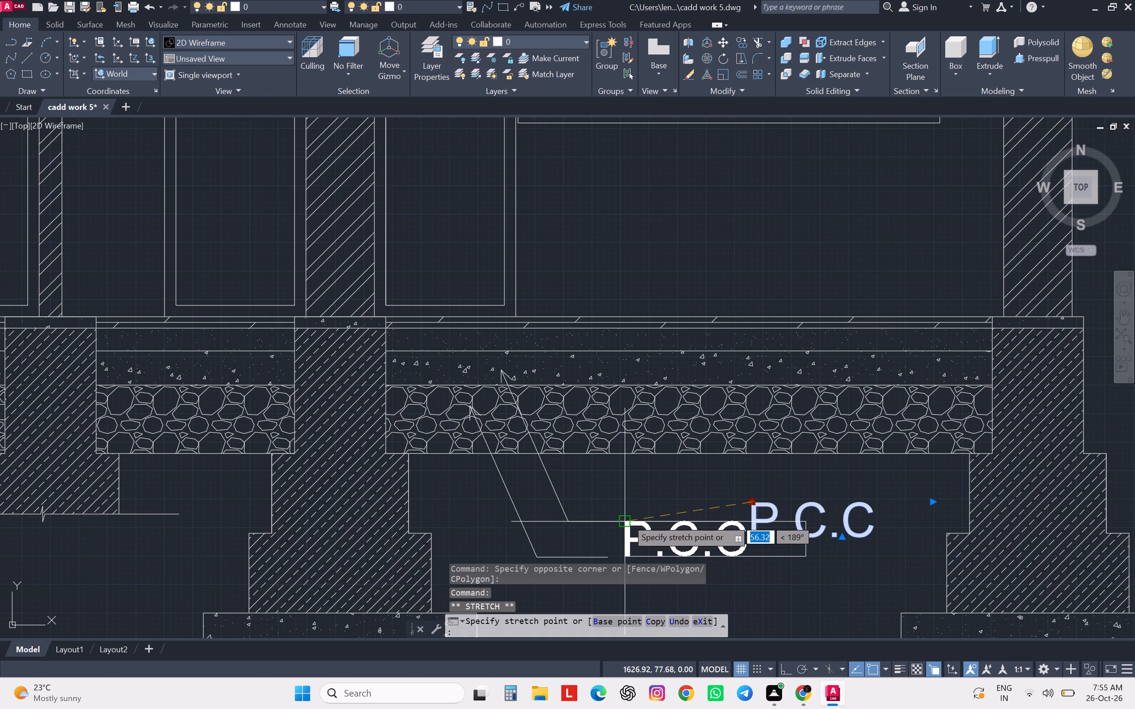
click(632, 499)
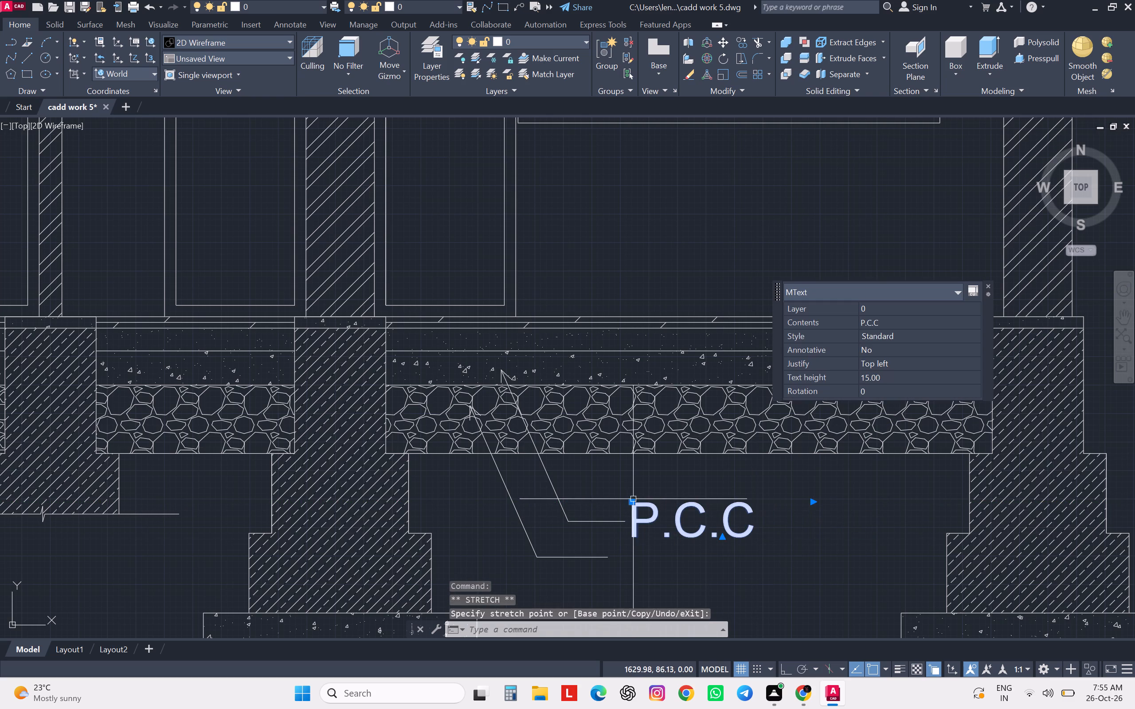
Copy the P.C.C text about 19 units away at 247°, placing it beside the lower leader's landing.
text(CO)
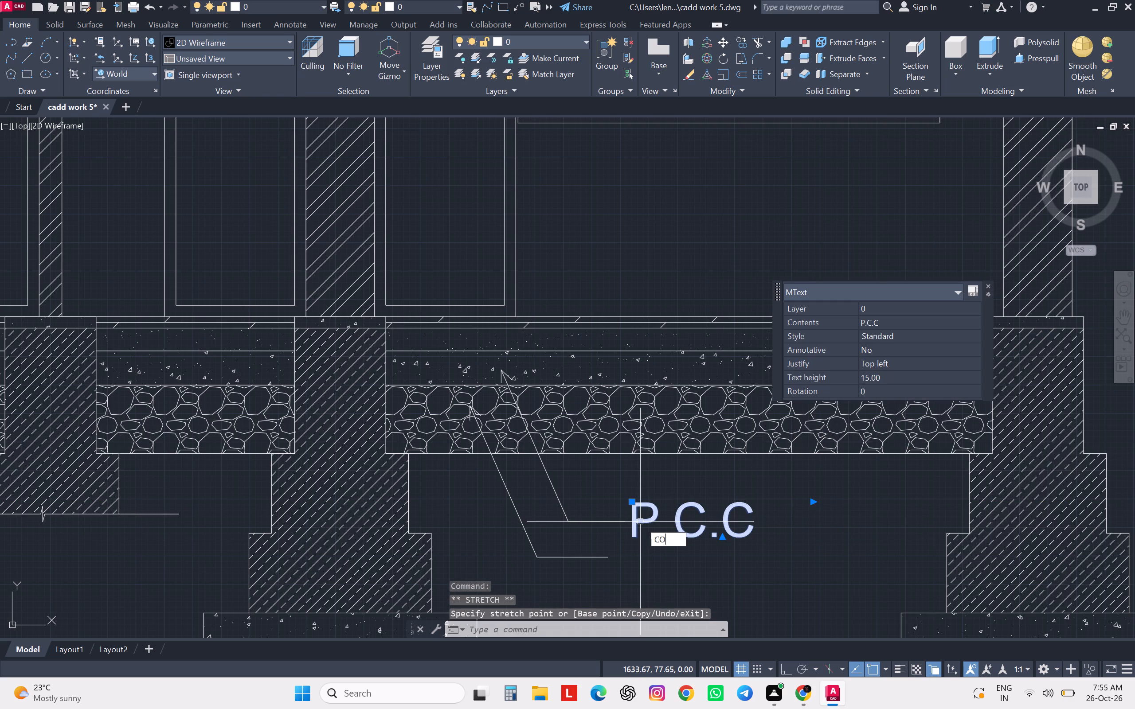
key(Return)
click(633, 527)
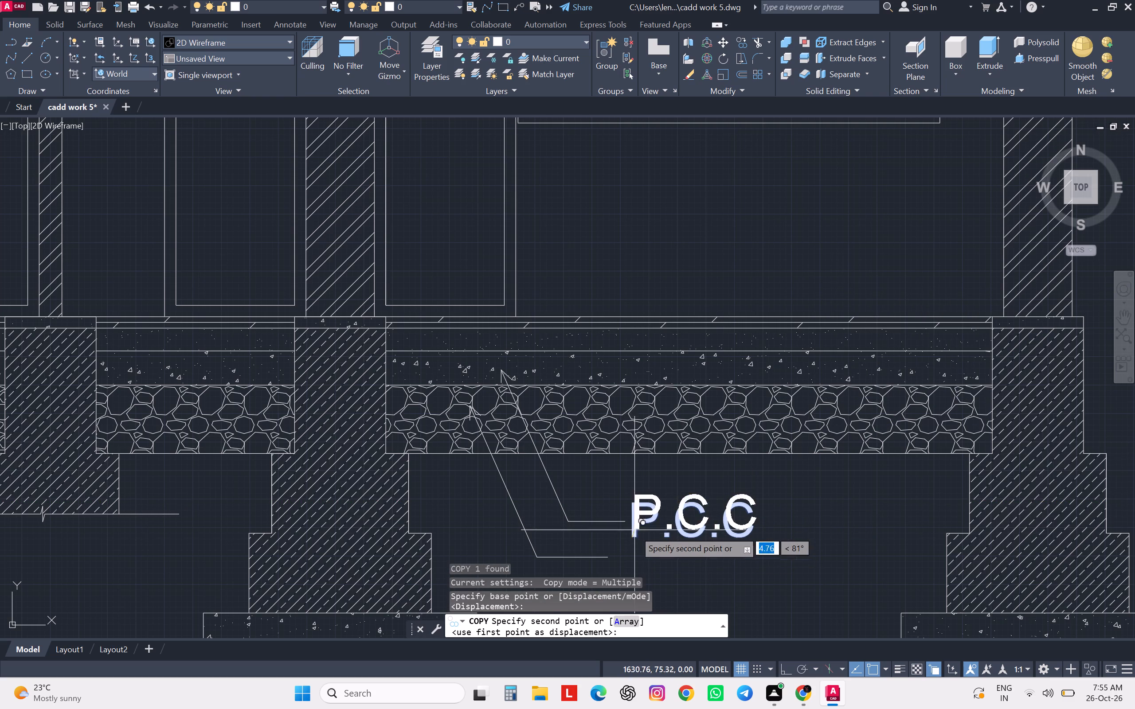
scroll(632, 537, down, 2)
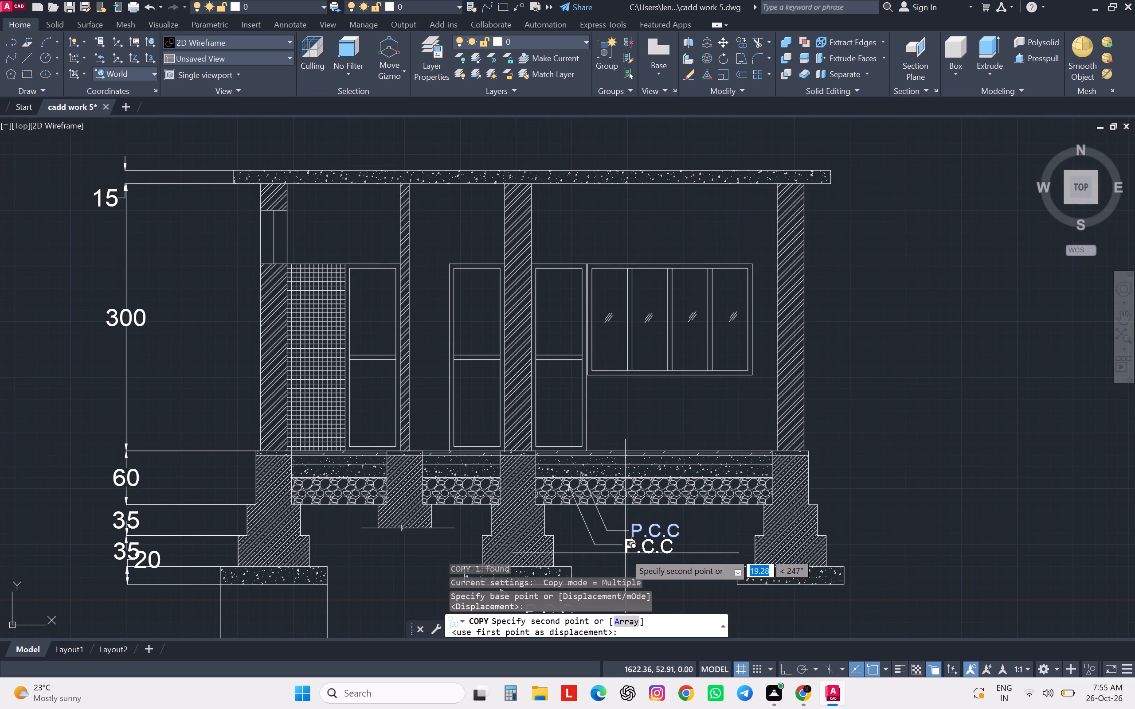
click(626, 554)
key(Escape)
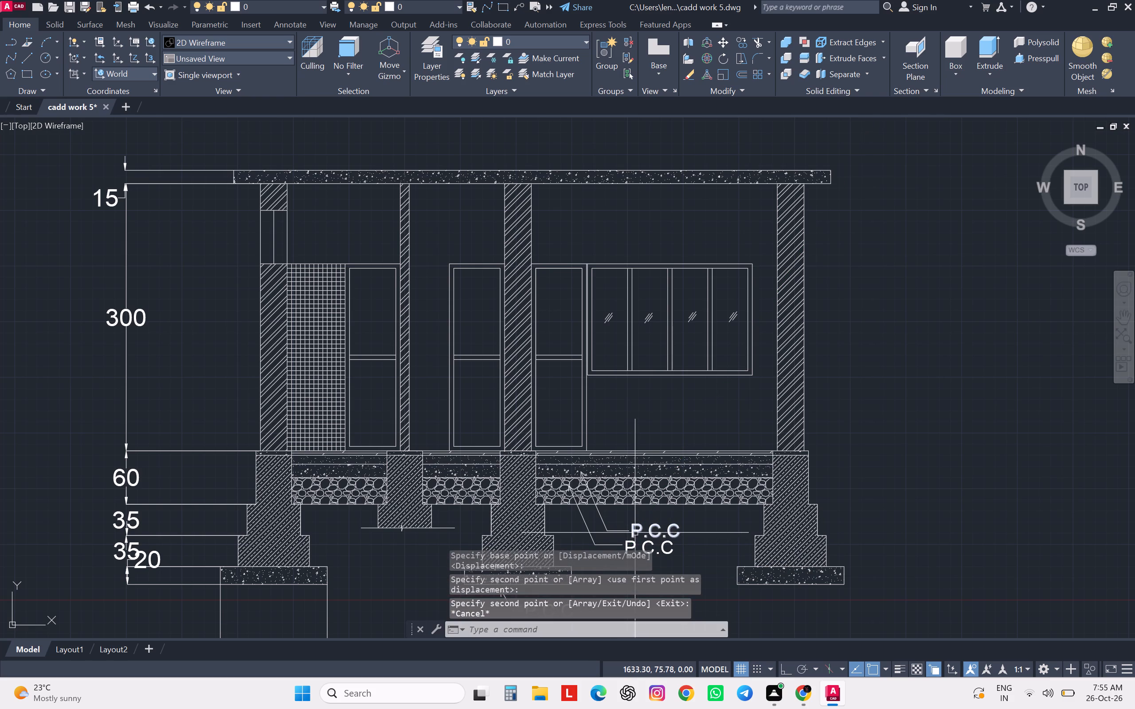
key(Escape)
key(Escape)
key(Escape)
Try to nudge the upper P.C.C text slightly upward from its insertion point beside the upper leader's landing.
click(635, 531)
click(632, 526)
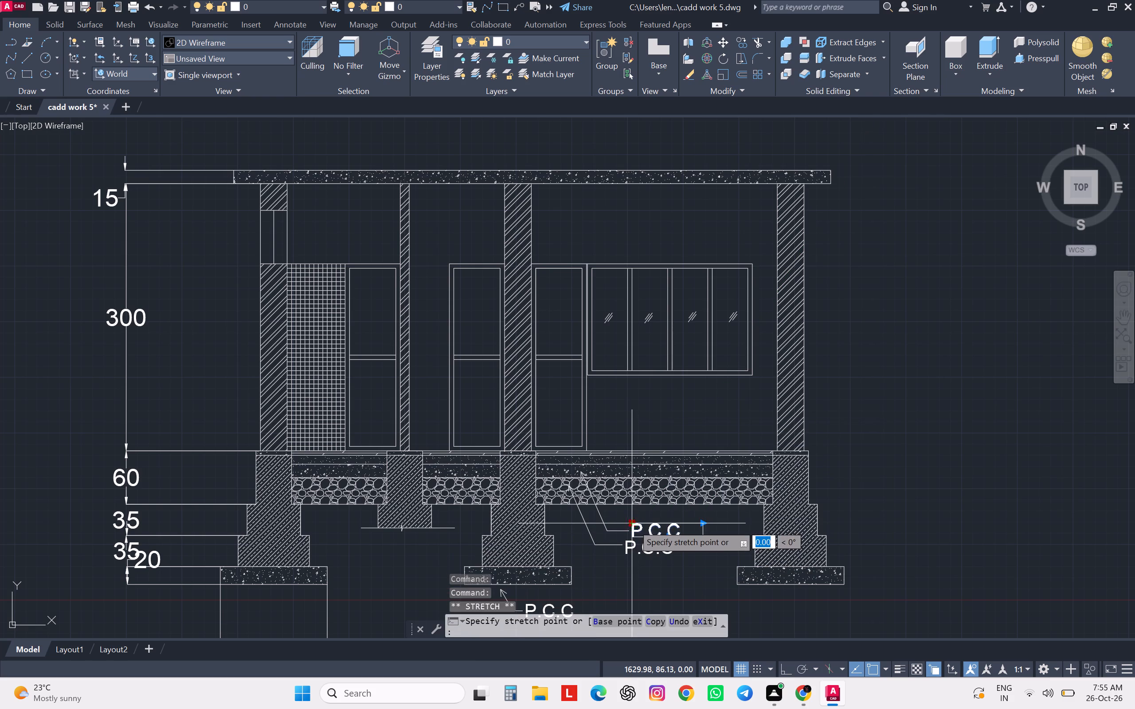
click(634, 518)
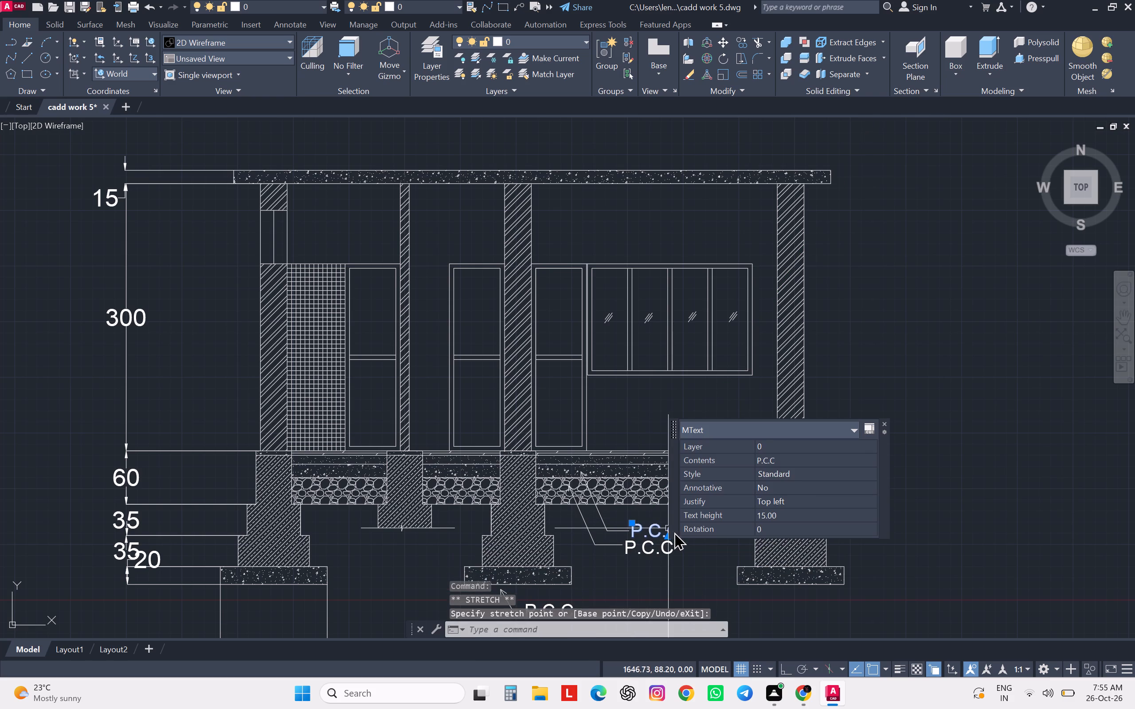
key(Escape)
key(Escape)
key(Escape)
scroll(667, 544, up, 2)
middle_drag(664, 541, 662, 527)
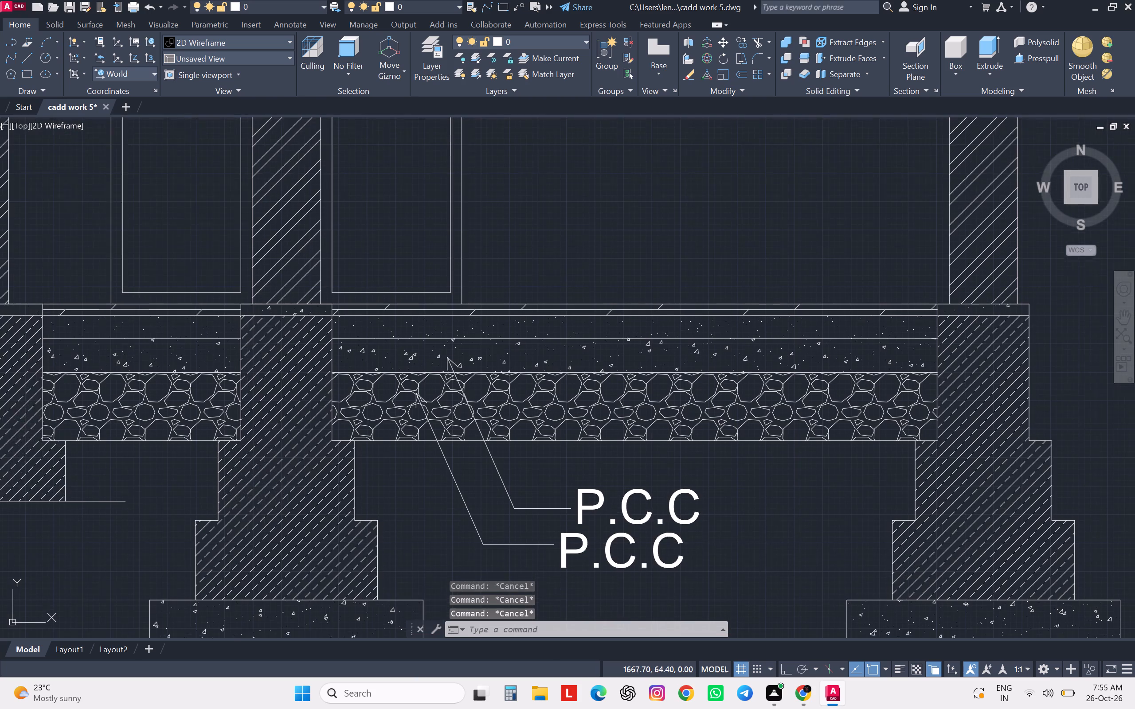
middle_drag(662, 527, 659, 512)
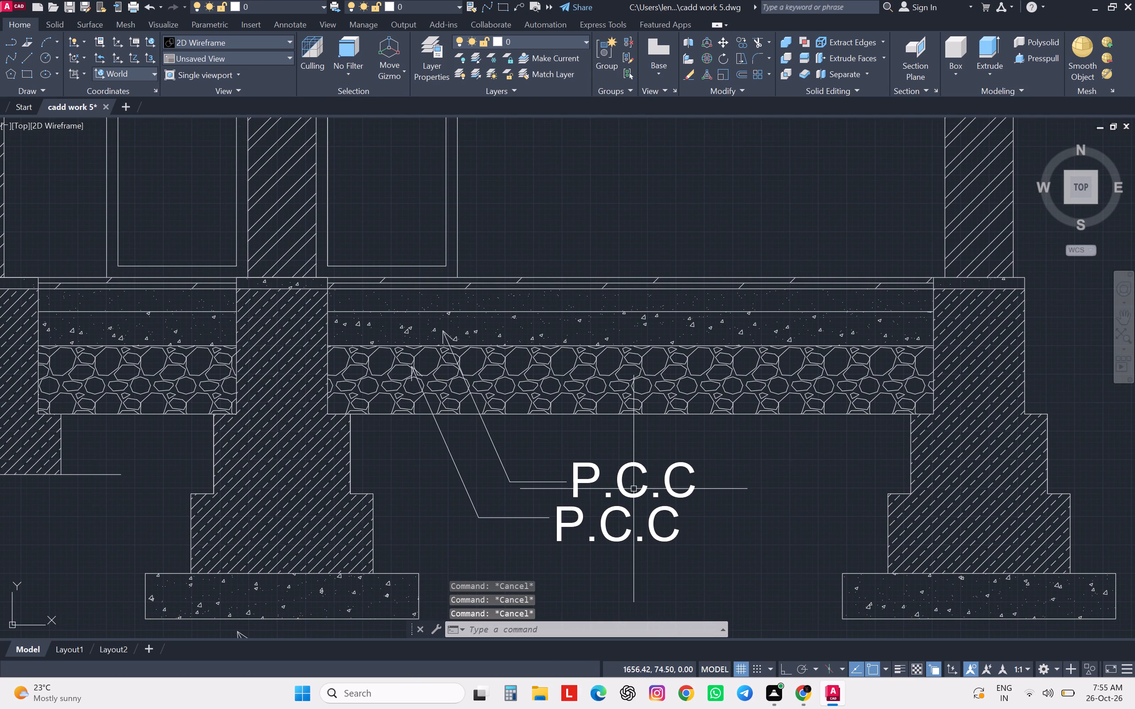
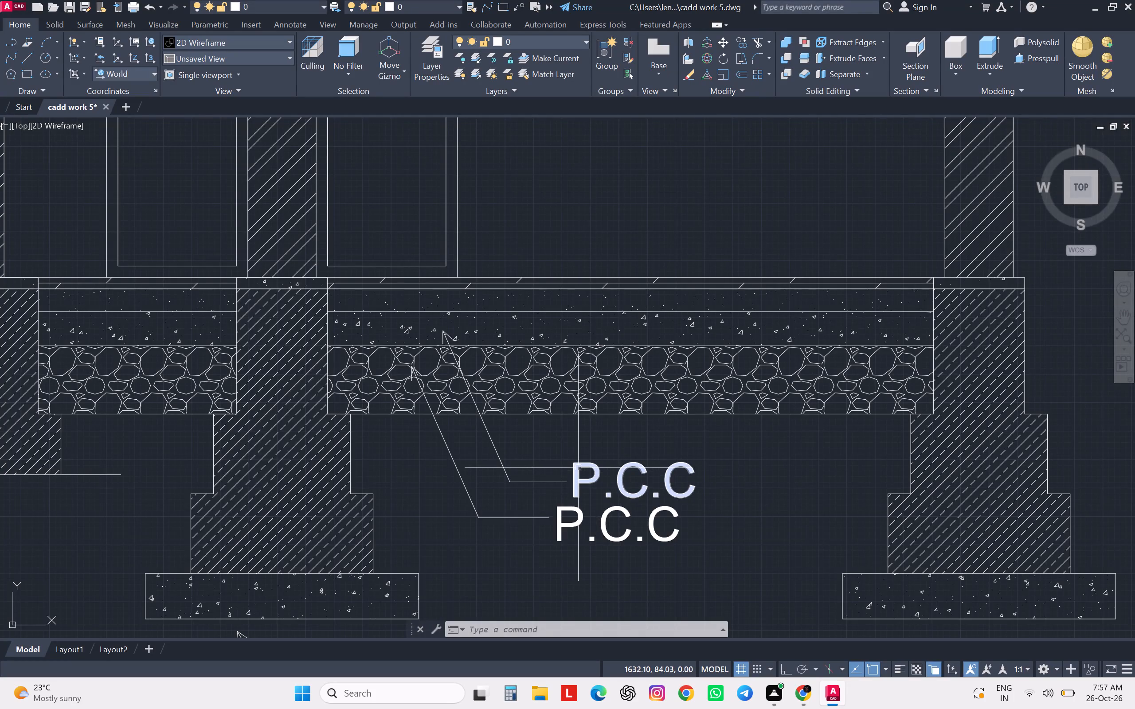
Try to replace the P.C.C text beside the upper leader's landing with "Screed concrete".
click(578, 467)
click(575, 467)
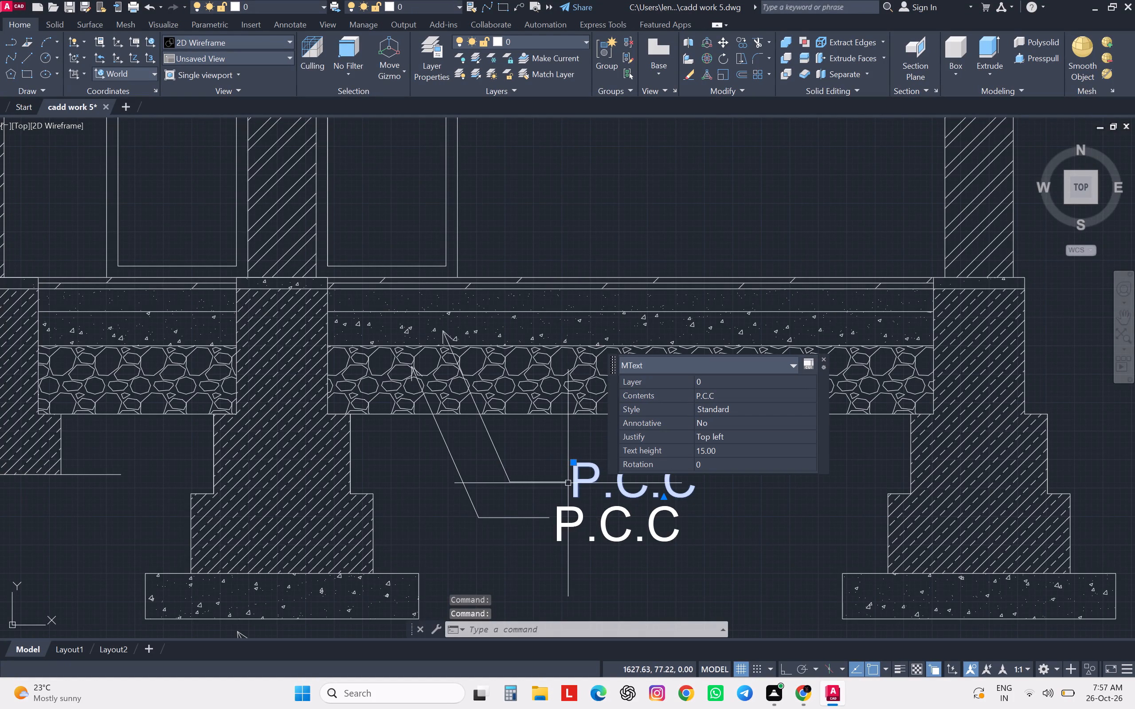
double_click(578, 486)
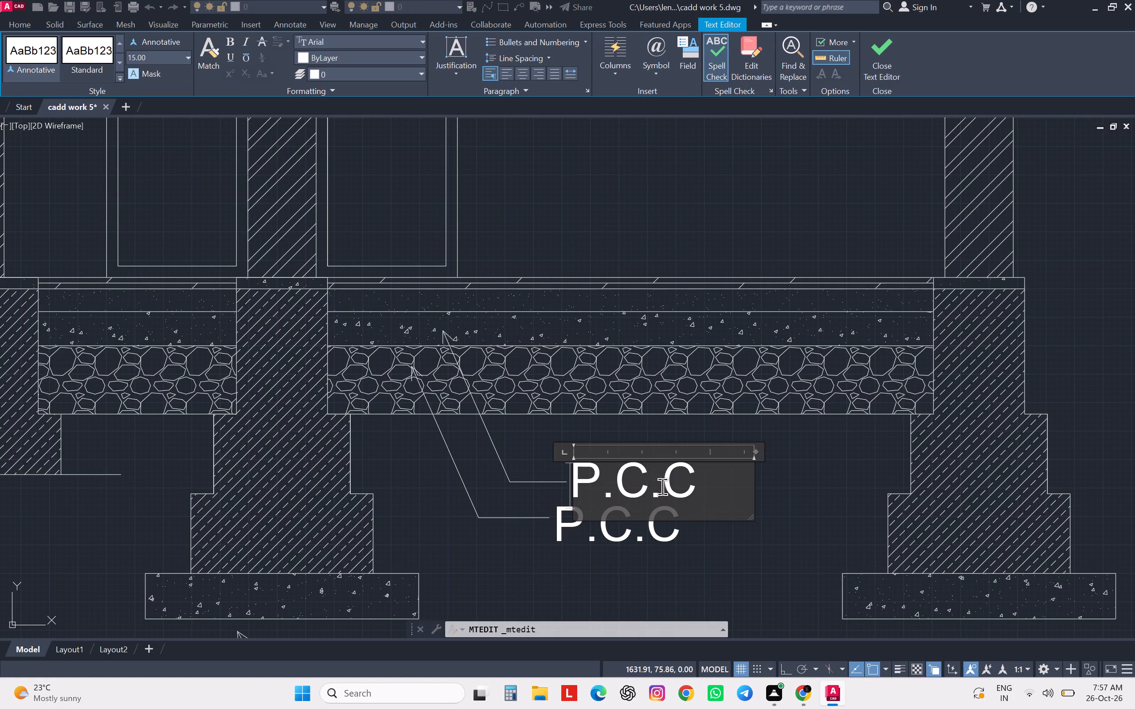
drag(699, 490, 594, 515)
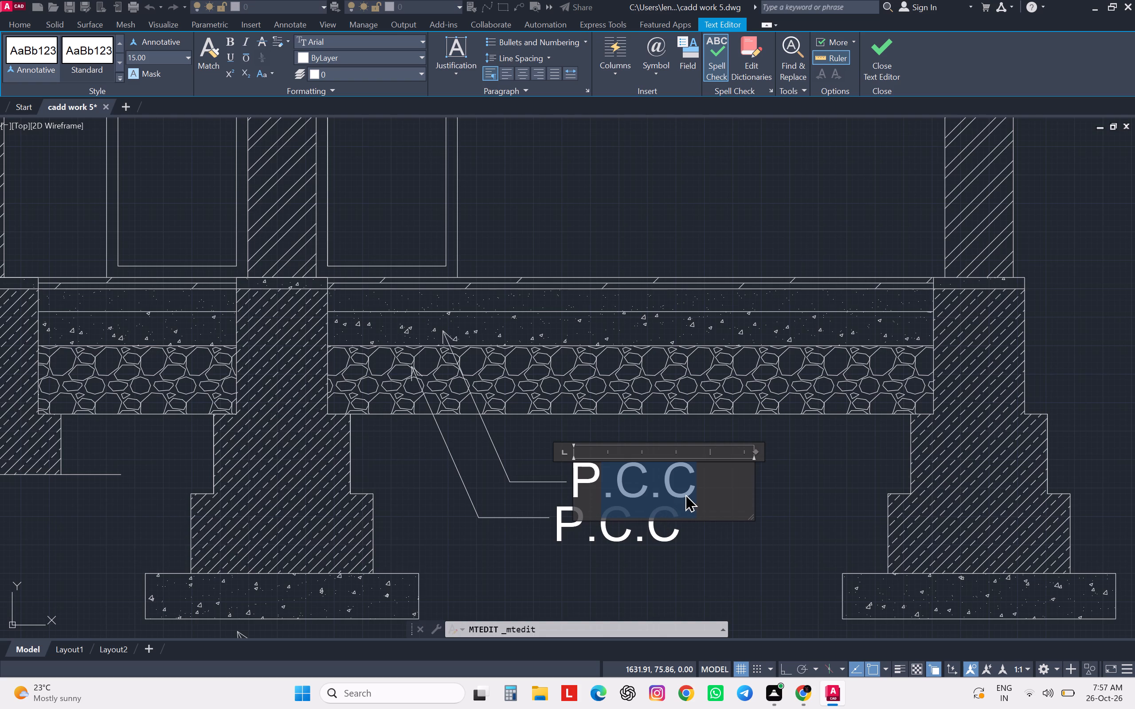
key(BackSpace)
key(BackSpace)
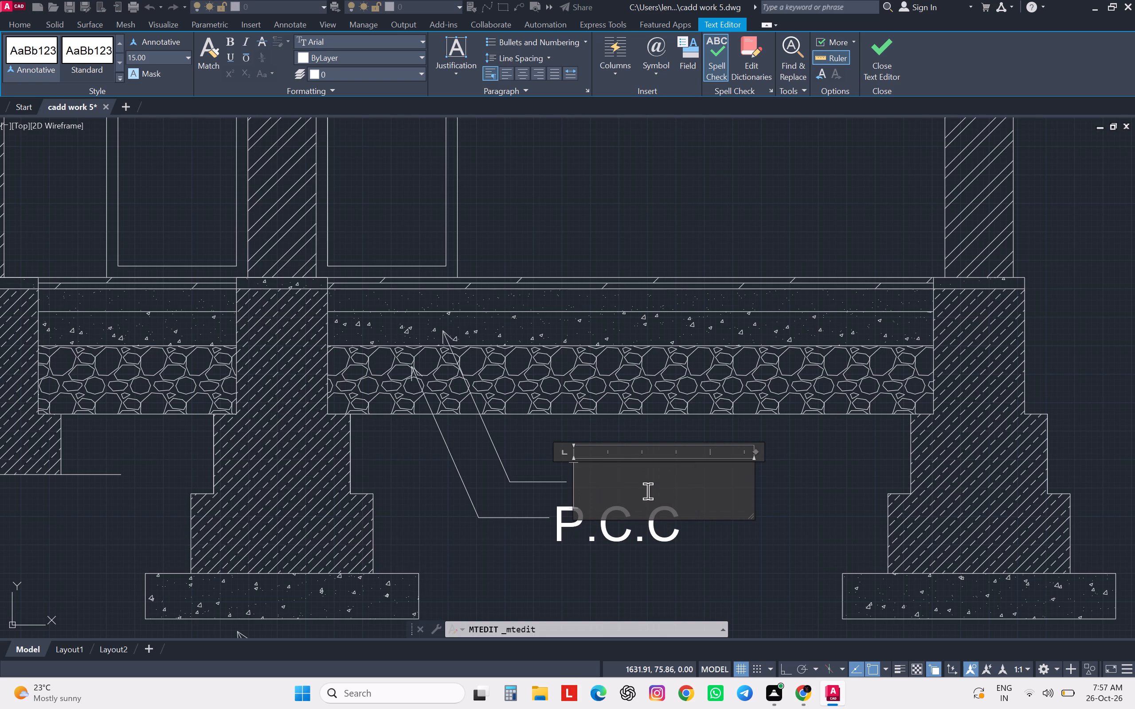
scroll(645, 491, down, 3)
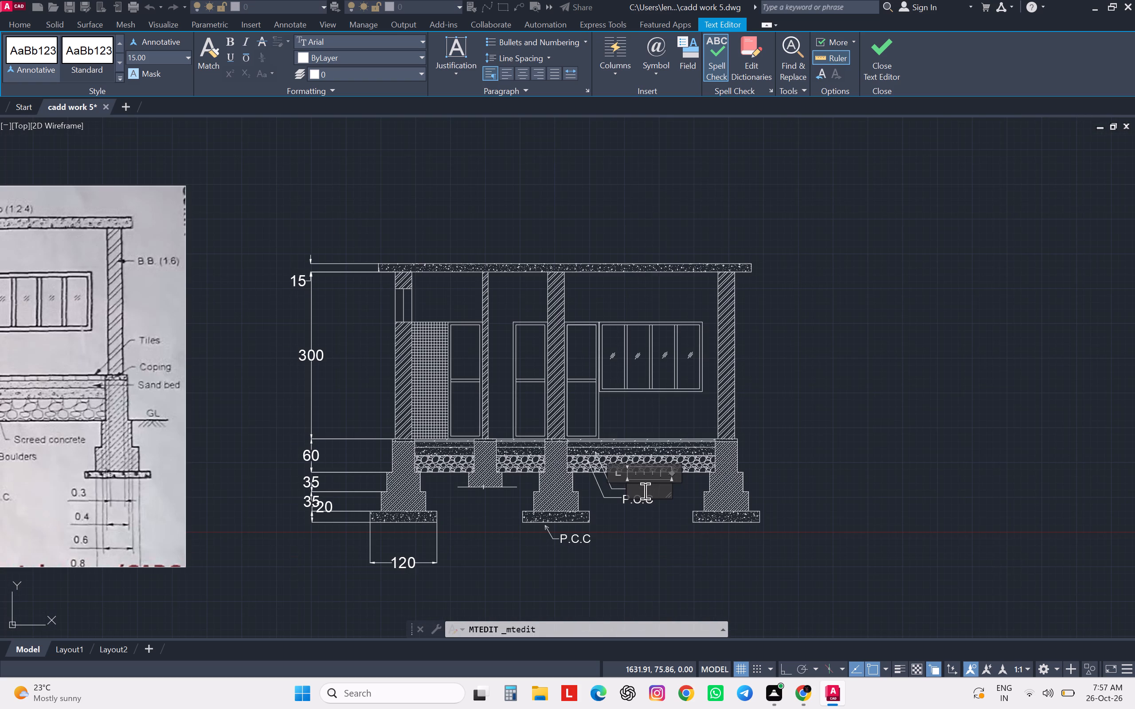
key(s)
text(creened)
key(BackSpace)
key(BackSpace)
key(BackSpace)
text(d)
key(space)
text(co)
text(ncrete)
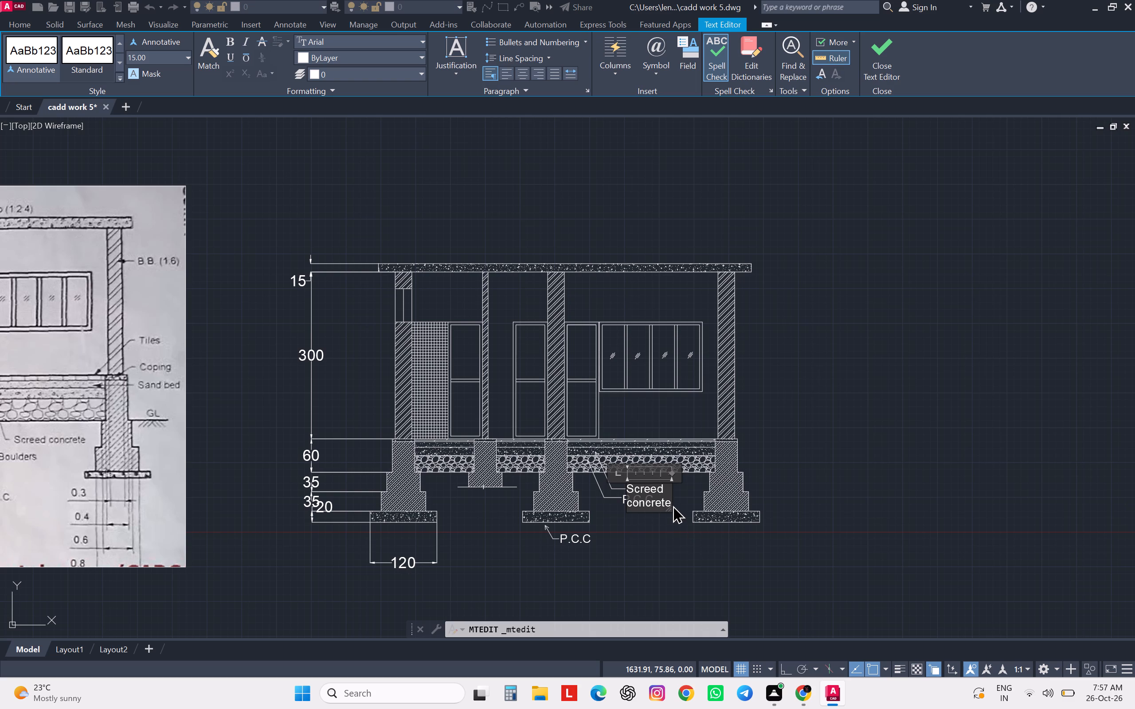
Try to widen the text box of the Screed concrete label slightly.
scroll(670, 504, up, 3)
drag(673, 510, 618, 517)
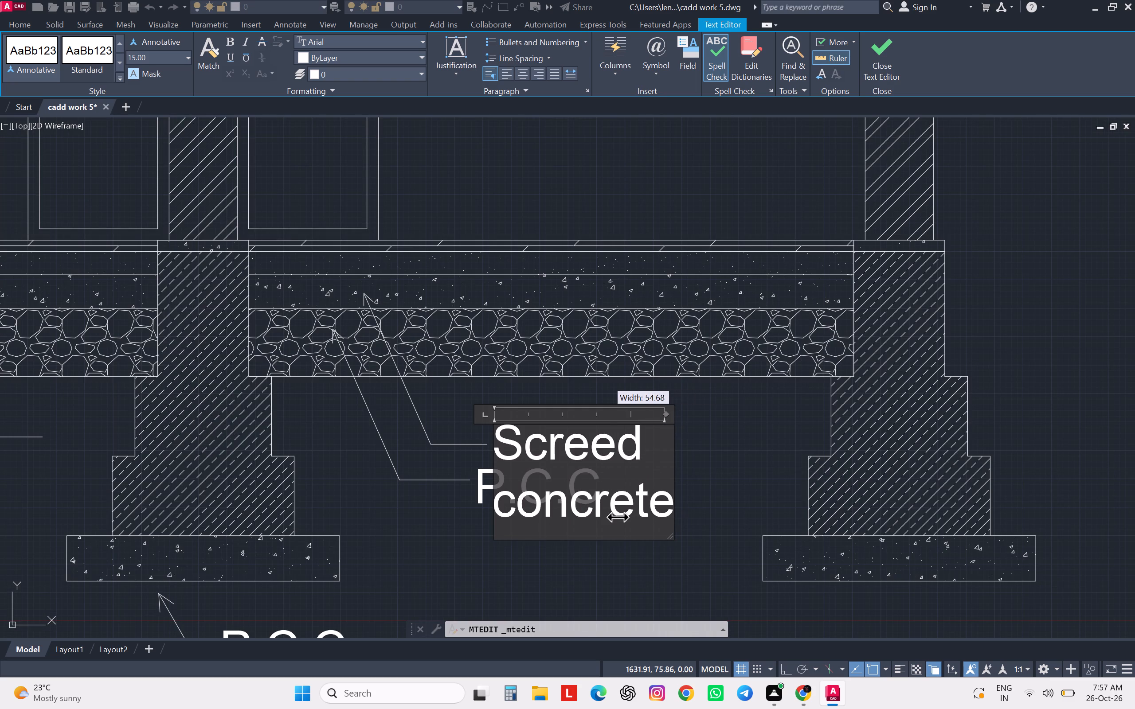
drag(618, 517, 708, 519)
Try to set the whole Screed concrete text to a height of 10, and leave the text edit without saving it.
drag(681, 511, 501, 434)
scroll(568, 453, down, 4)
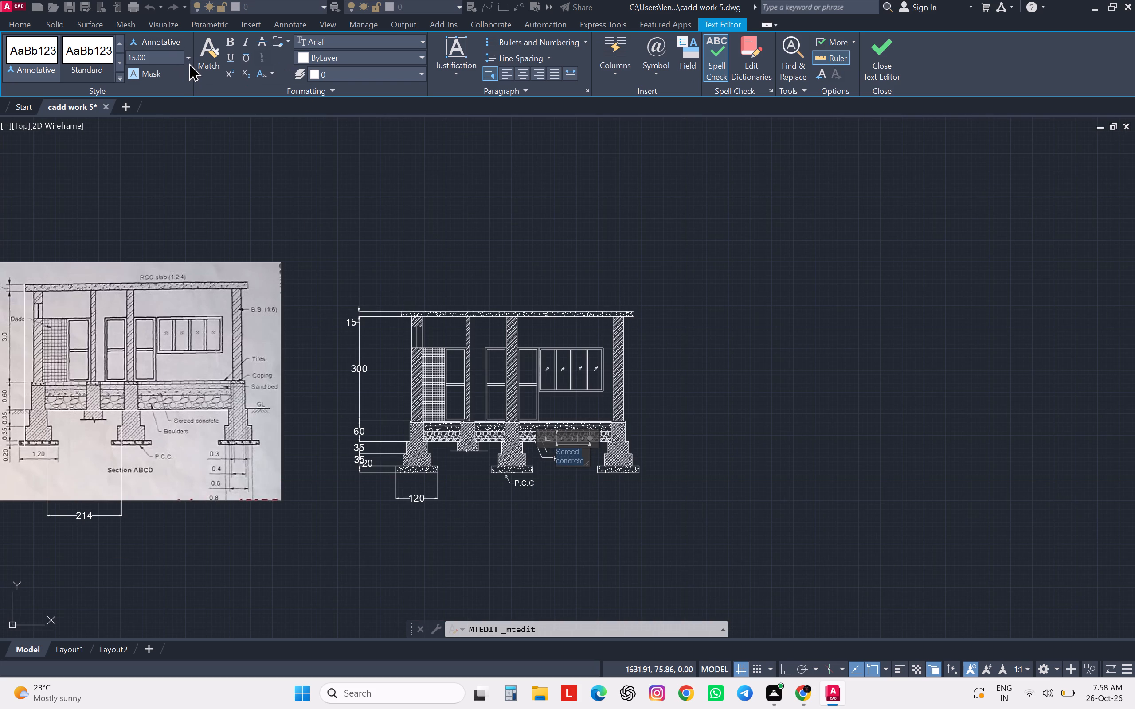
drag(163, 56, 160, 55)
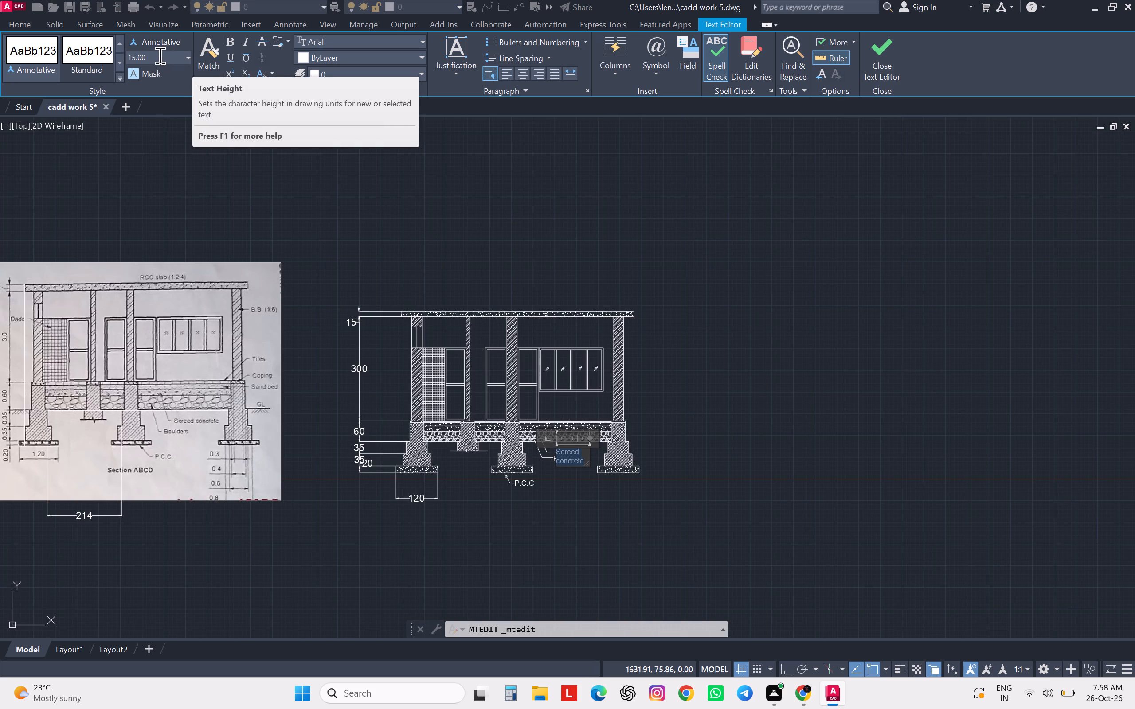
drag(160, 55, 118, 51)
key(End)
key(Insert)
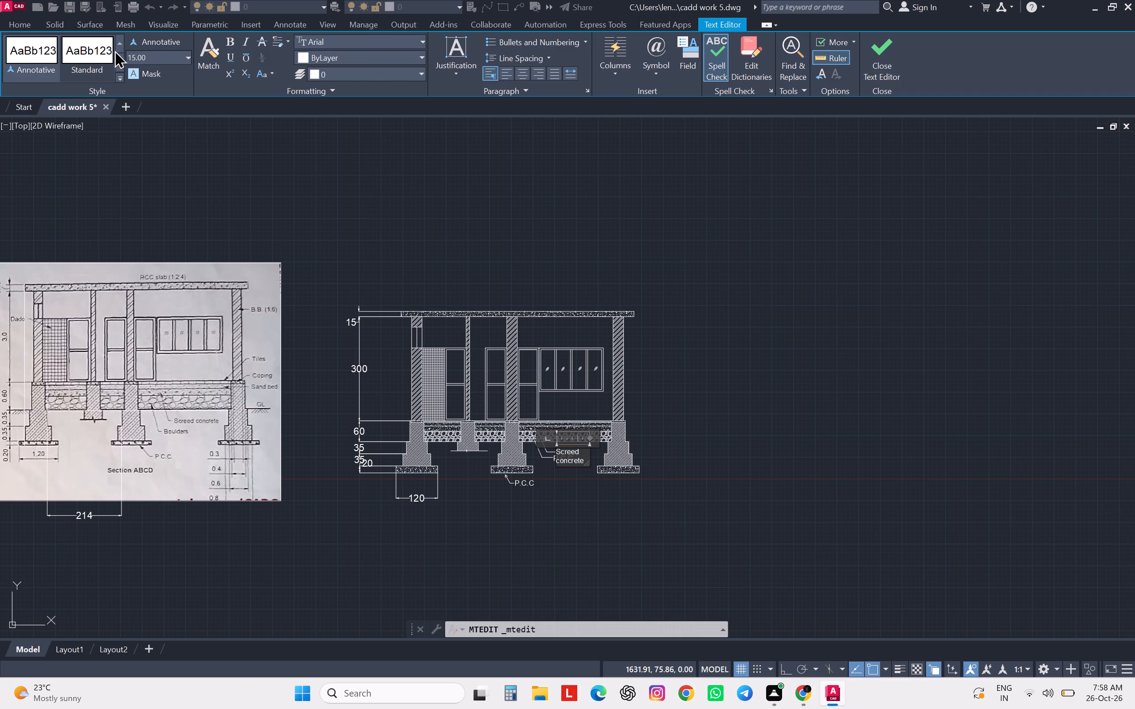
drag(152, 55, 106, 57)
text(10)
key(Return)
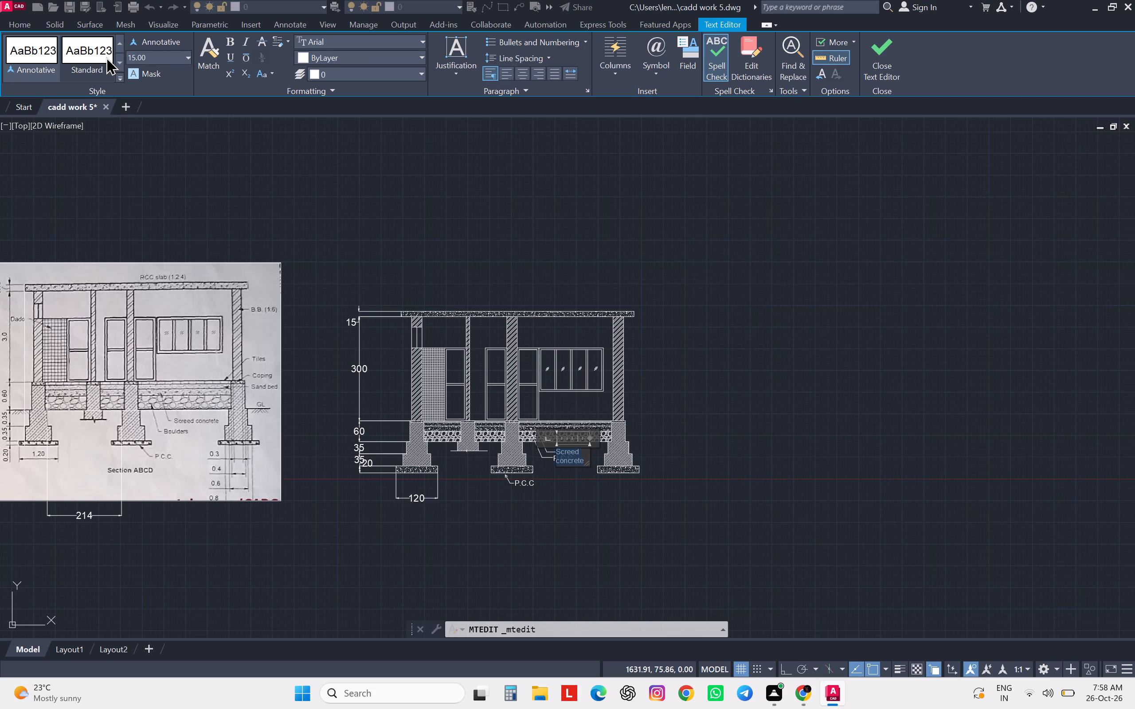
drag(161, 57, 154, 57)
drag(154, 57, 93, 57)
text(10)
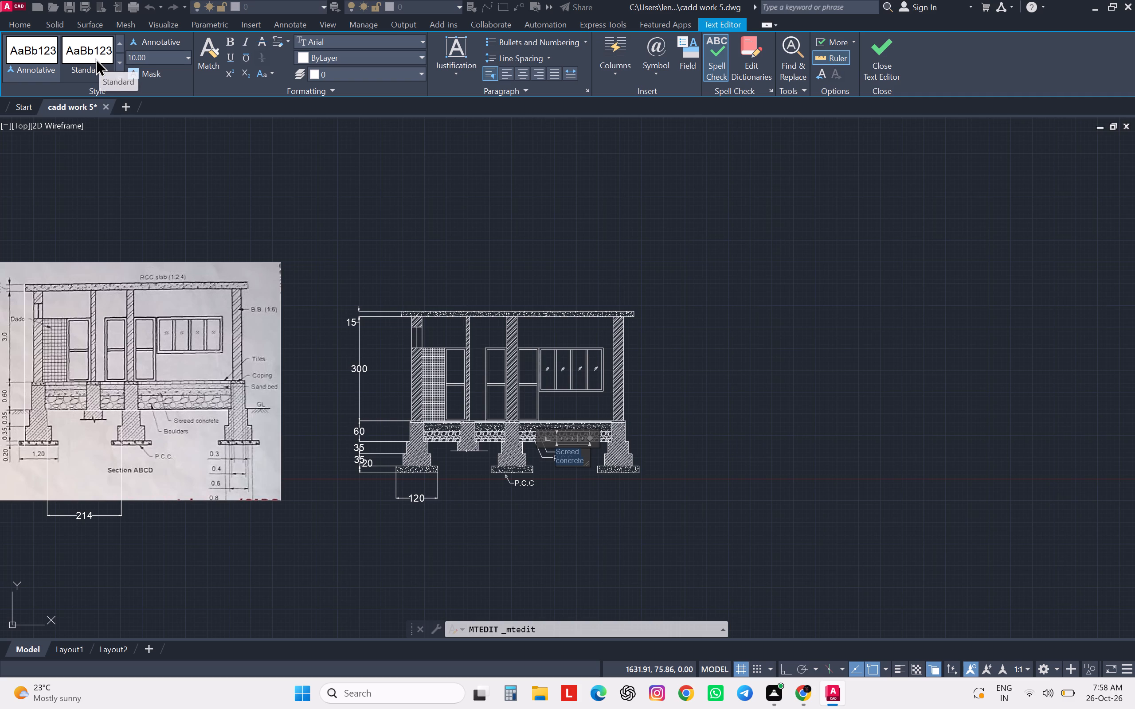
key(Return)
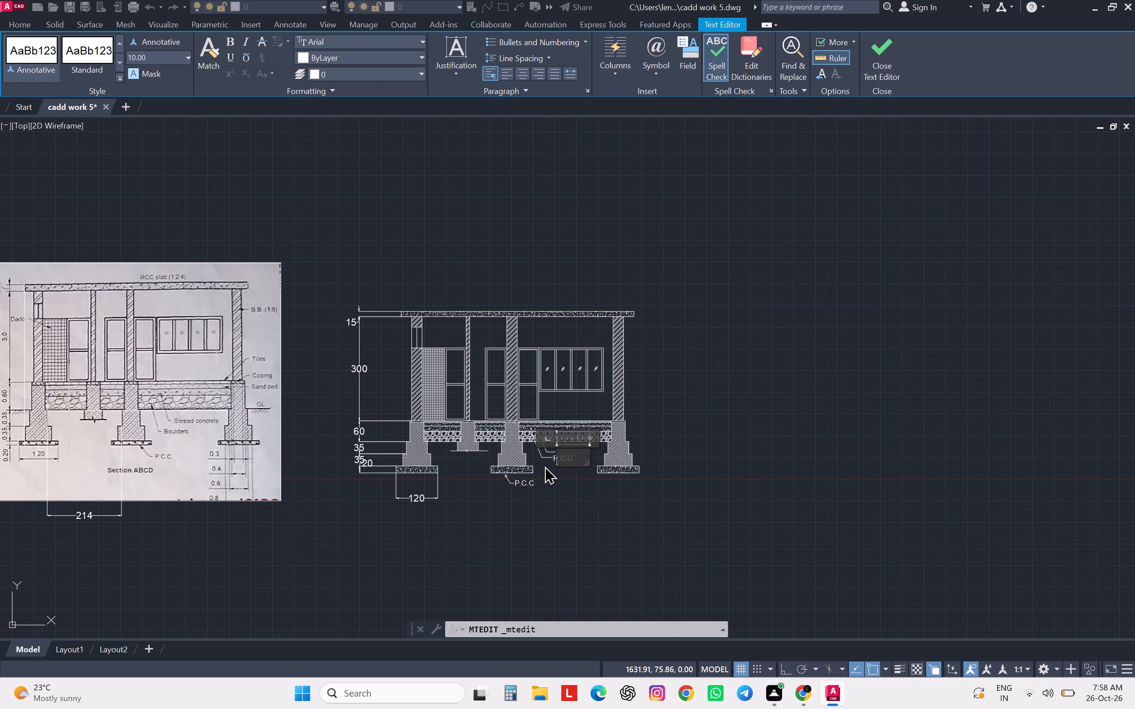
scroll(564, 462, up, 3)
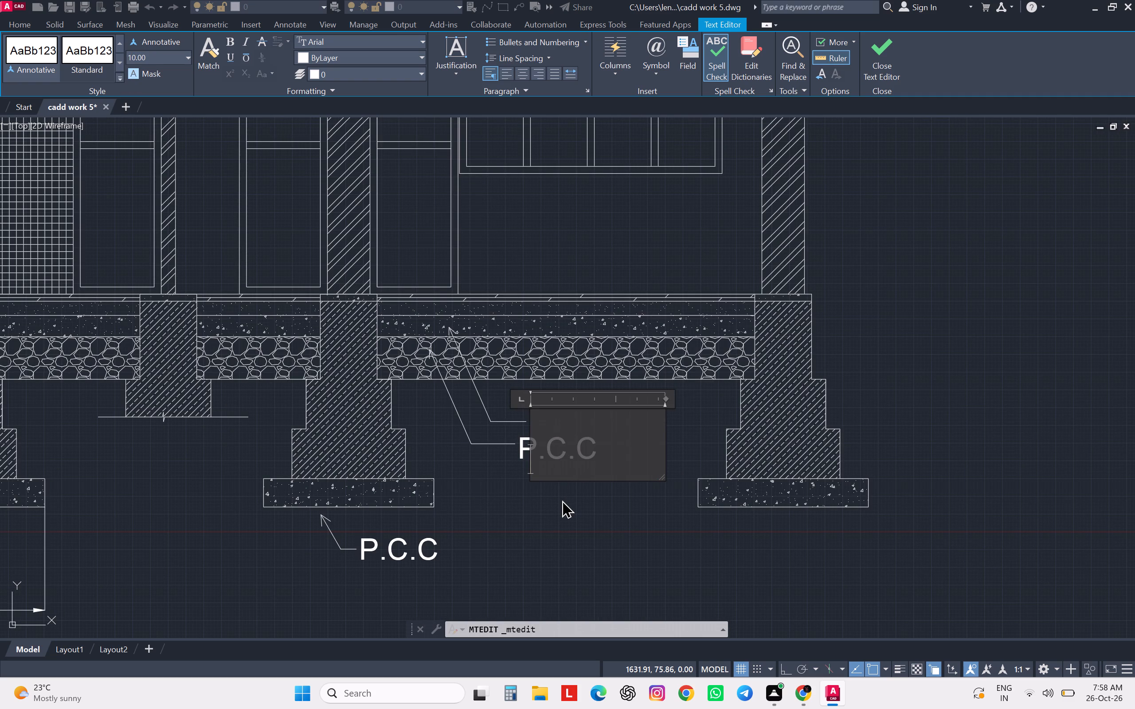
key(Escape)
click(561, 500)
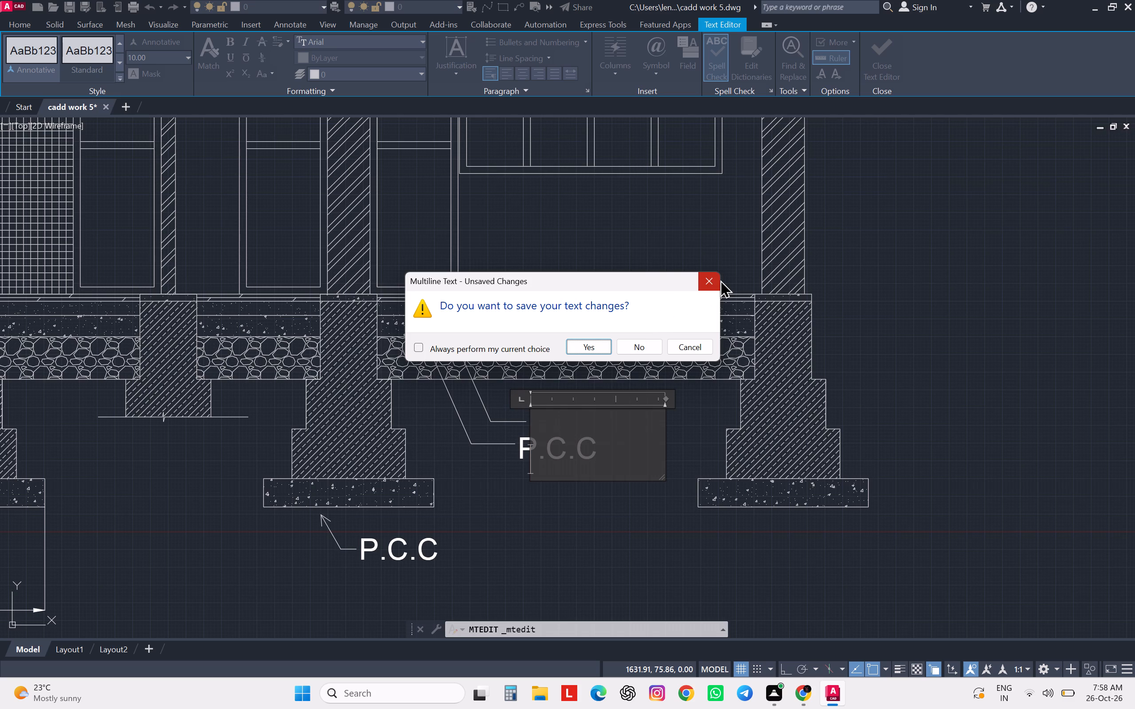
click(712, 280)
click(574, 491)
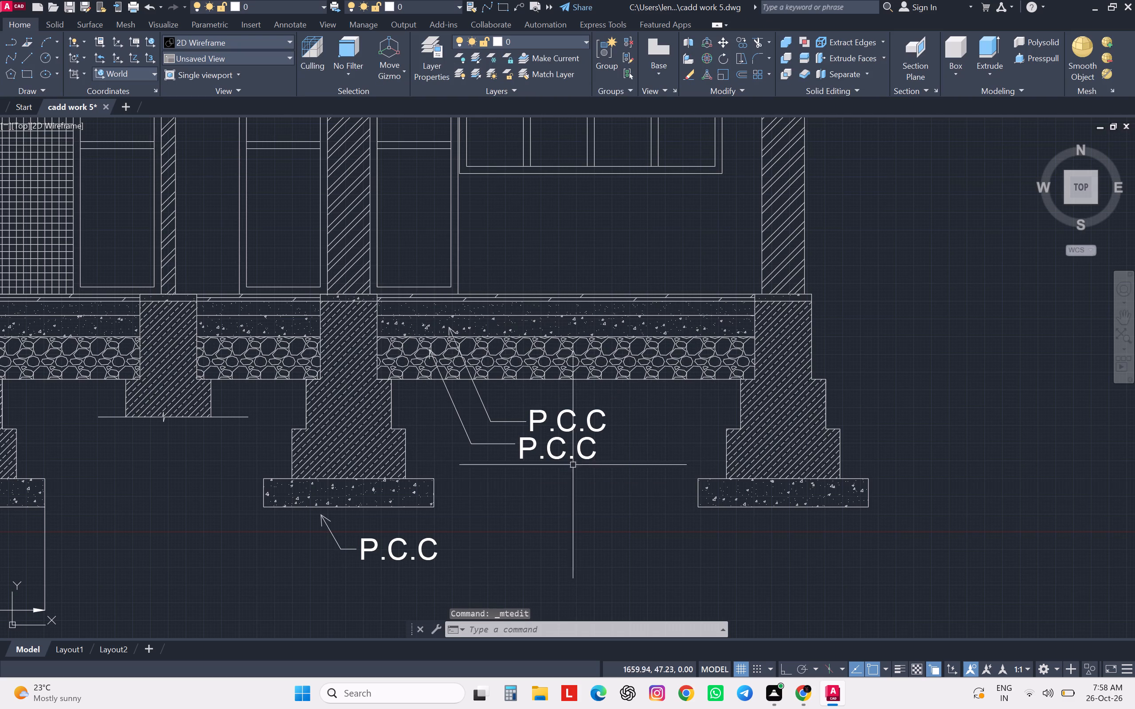
Replace the P.C.C text beside the upper leader's landing with "Screed concrete" at a text height of 10.
double_click(565, 414)
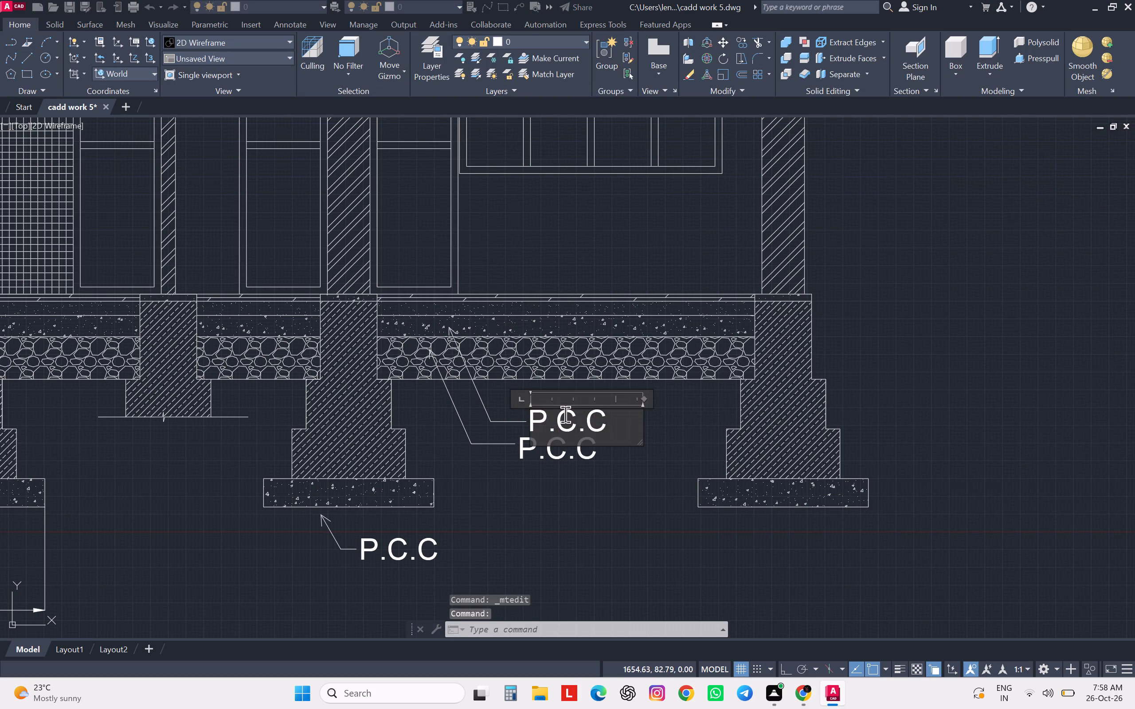
click(190, 59)
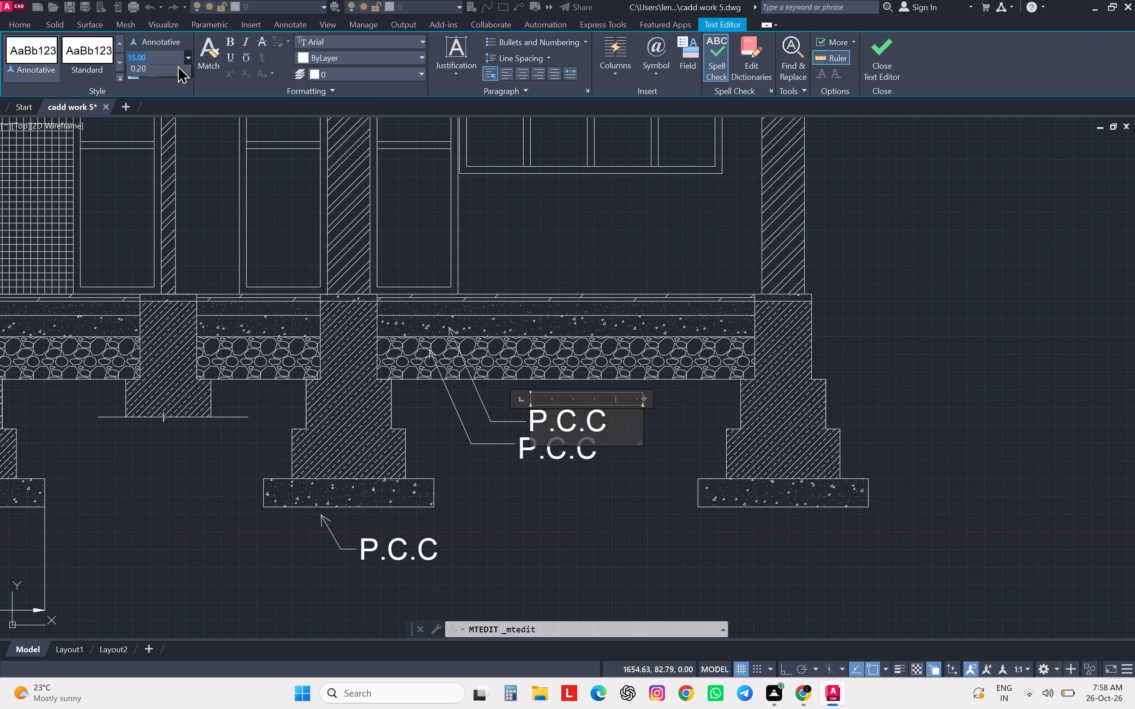
click(158, 75)
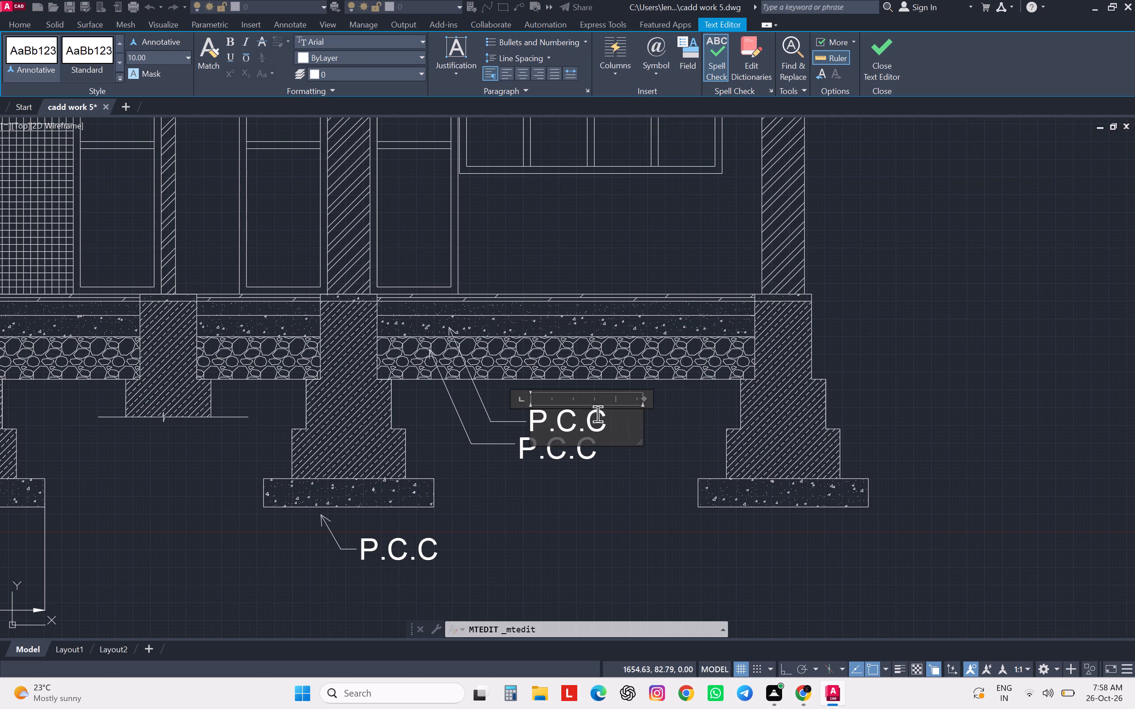
drag(606, 421, 517, 424)
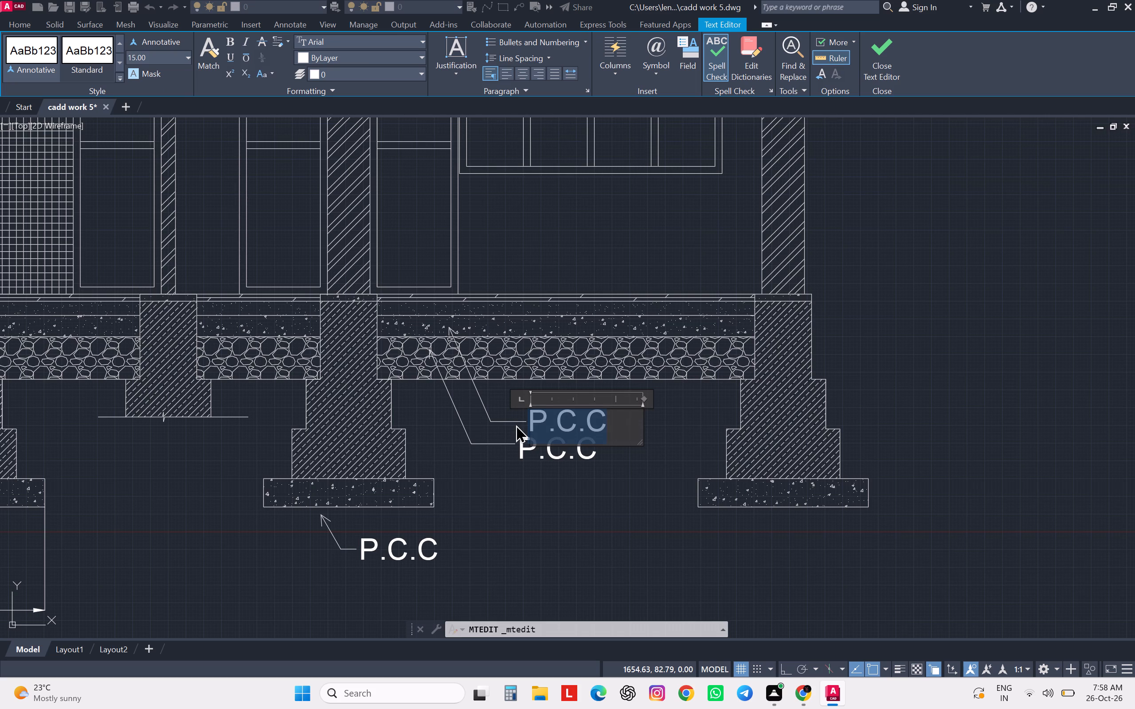
key(BackSpace)
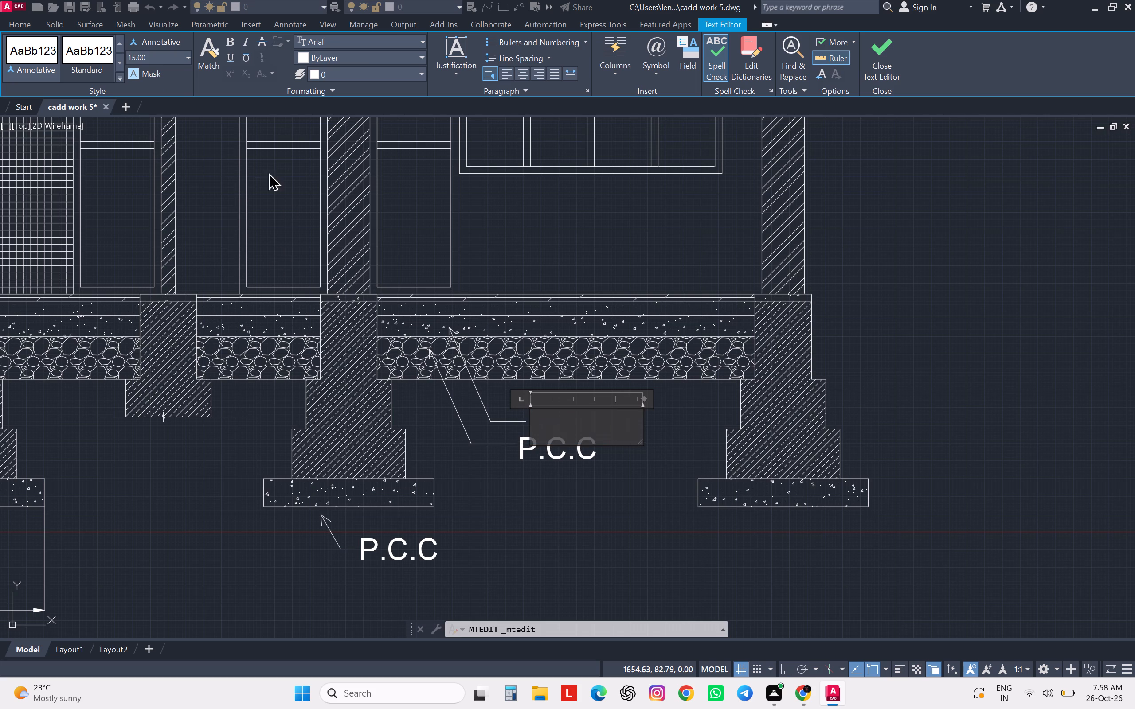
click(189, 62)
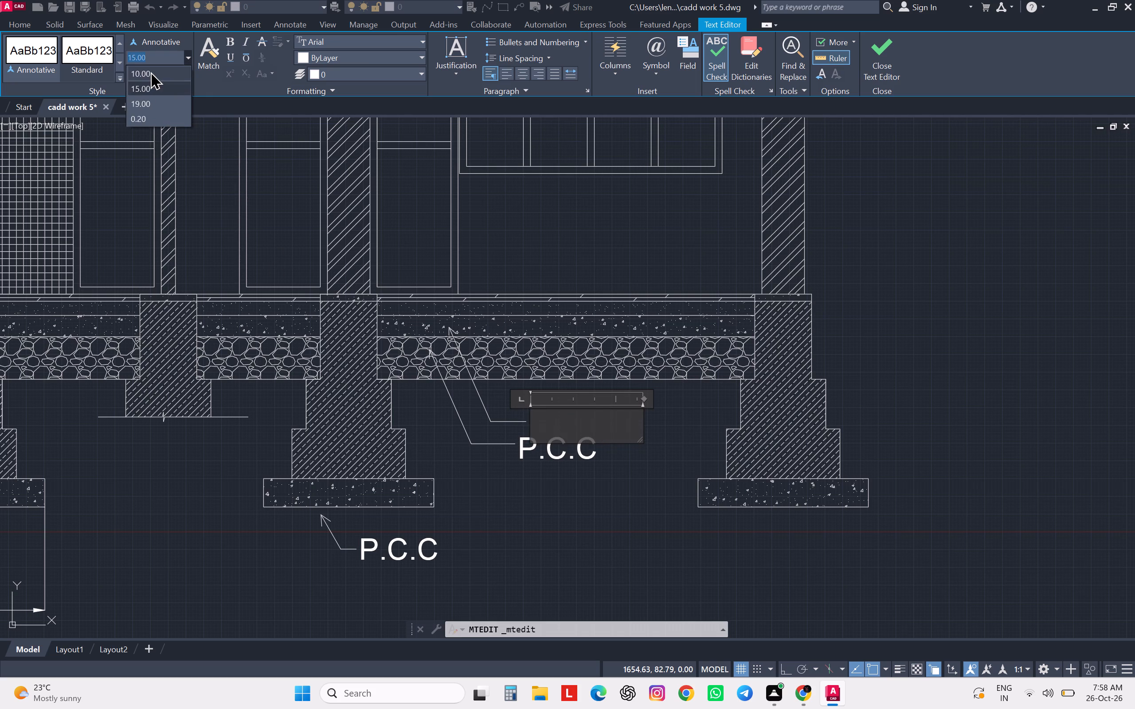
click(150, 71)
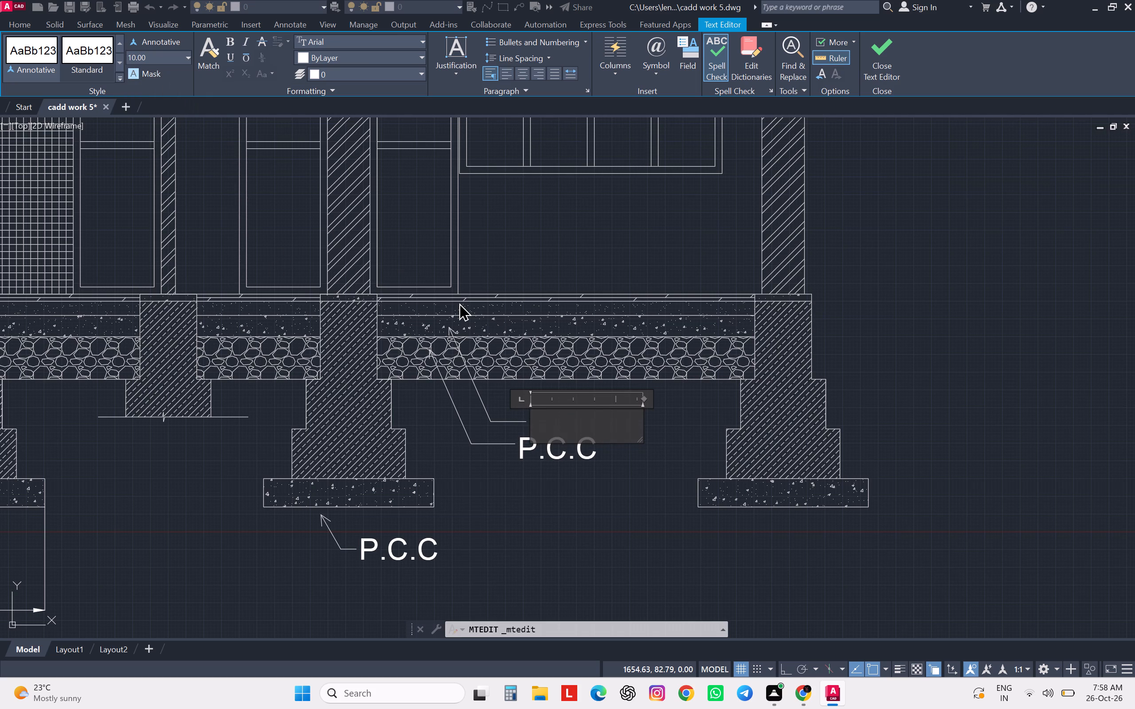
key(s)
text(creed concrete)
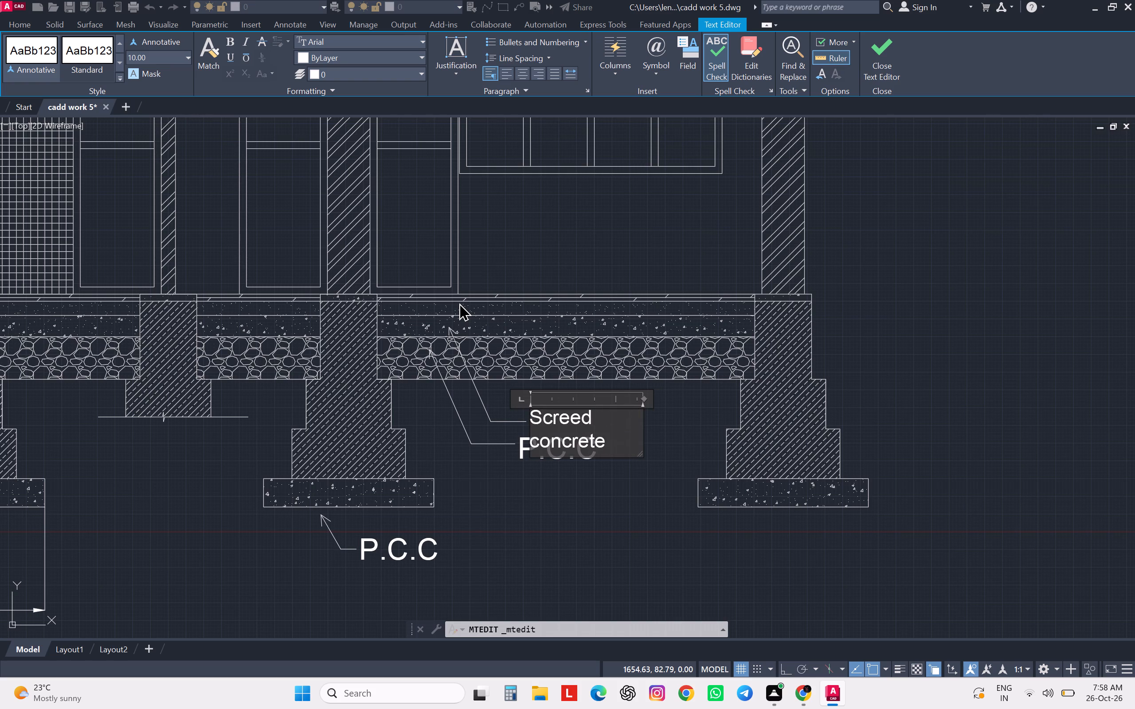
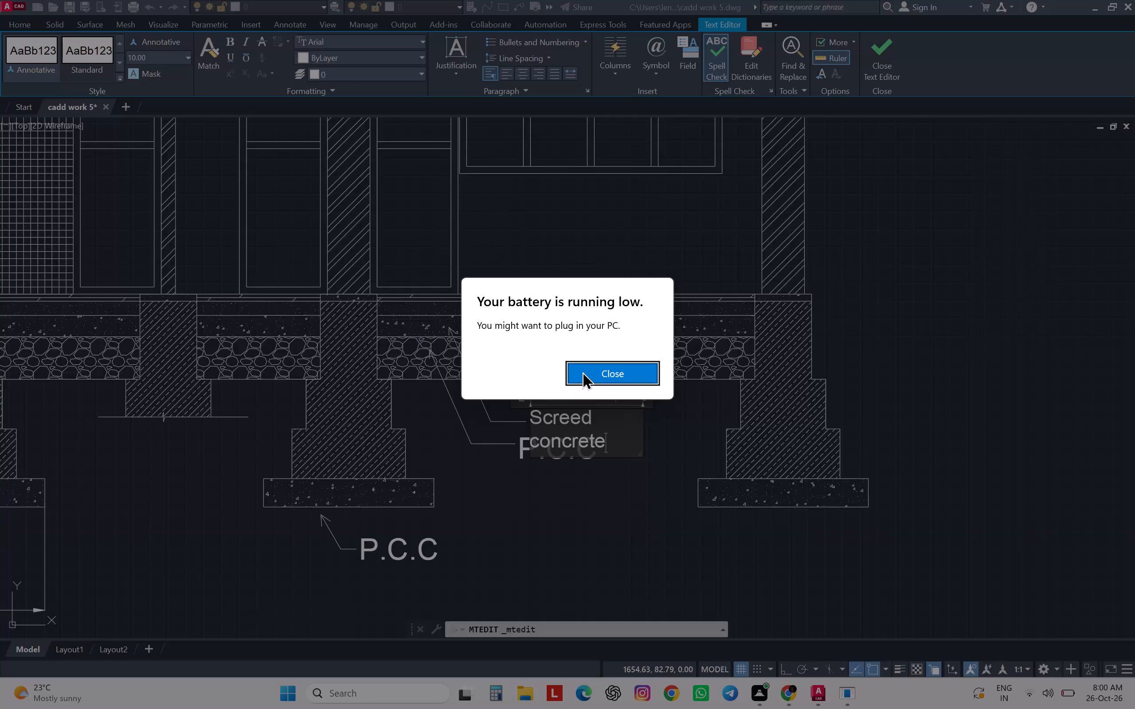
Dismiss the low-battery notice and try to save the drawing while the Screed concrete label is still being edited.
click(583, 372)
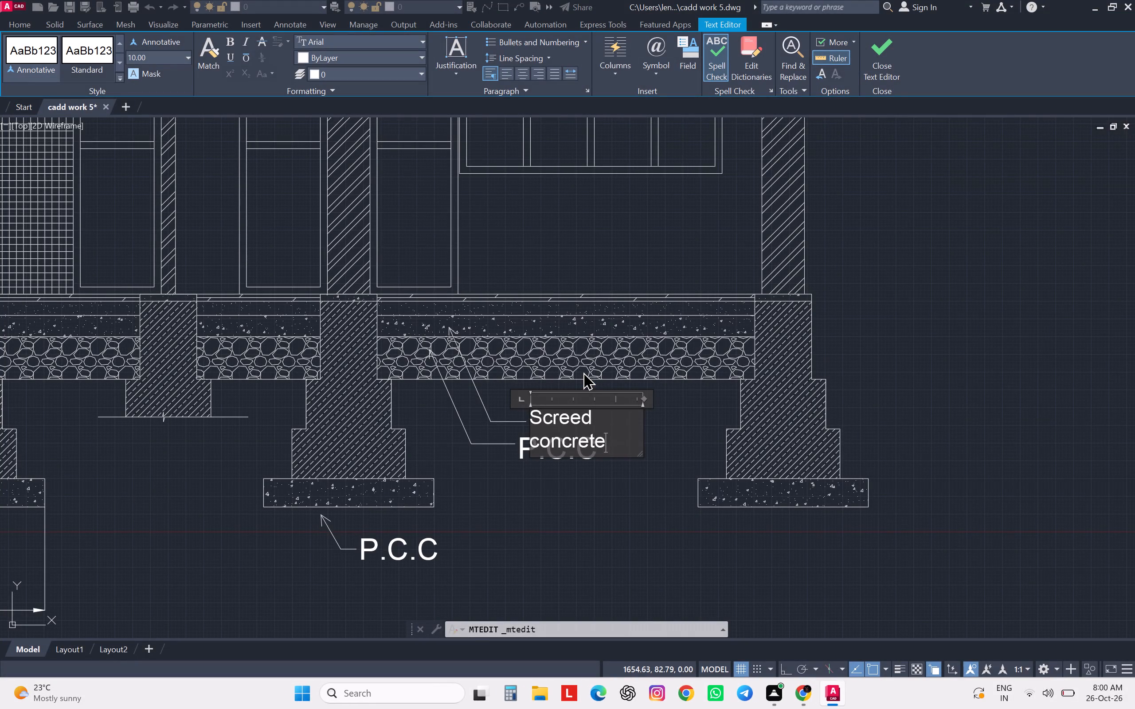
key(ctrl+s)
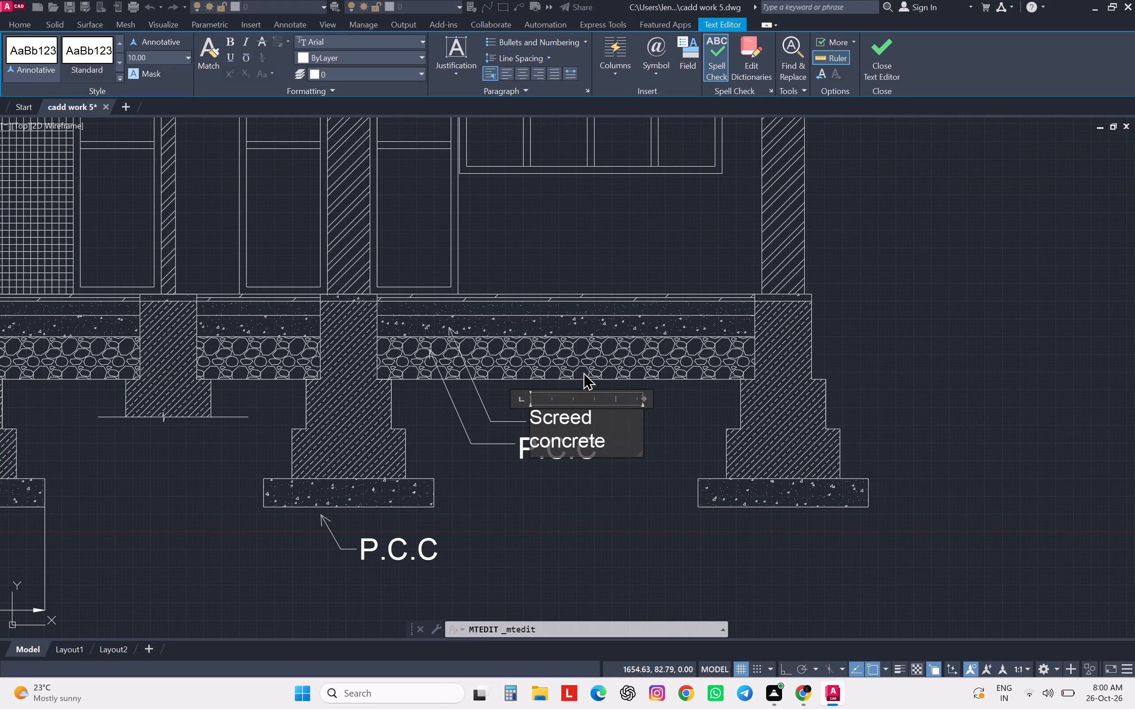
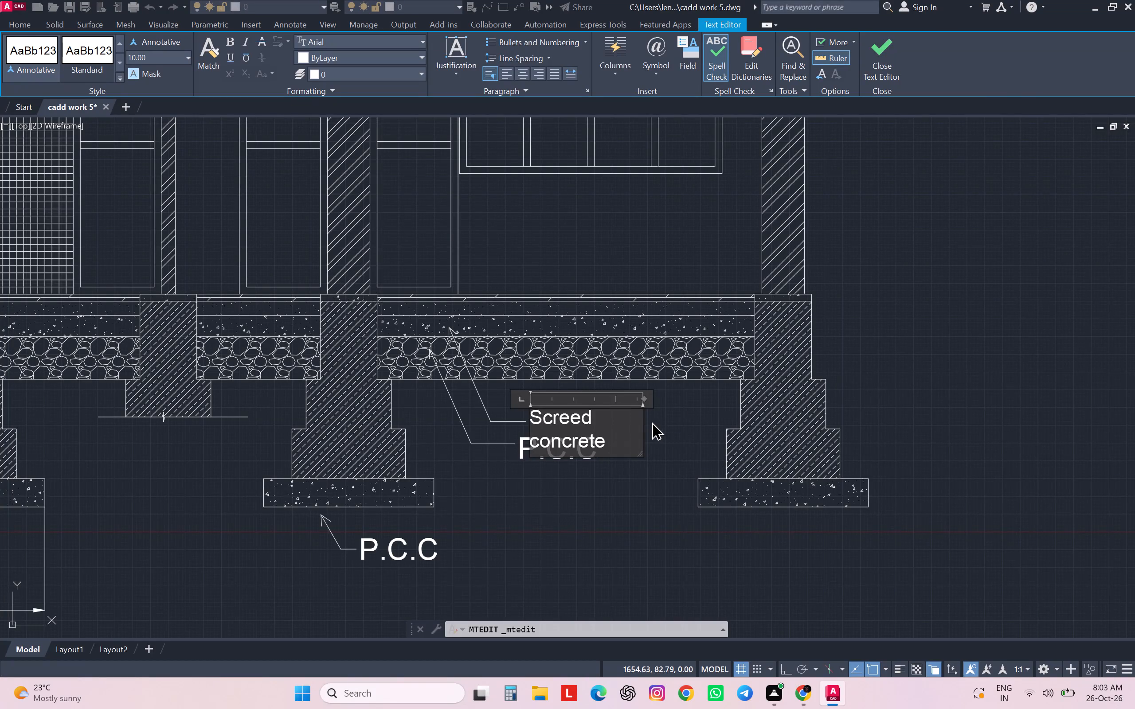
Widen the Screed concrete label's text box so the text fits on one line, and finish editing it.
drag(643, 401, 686, 401)
click(636, 465)
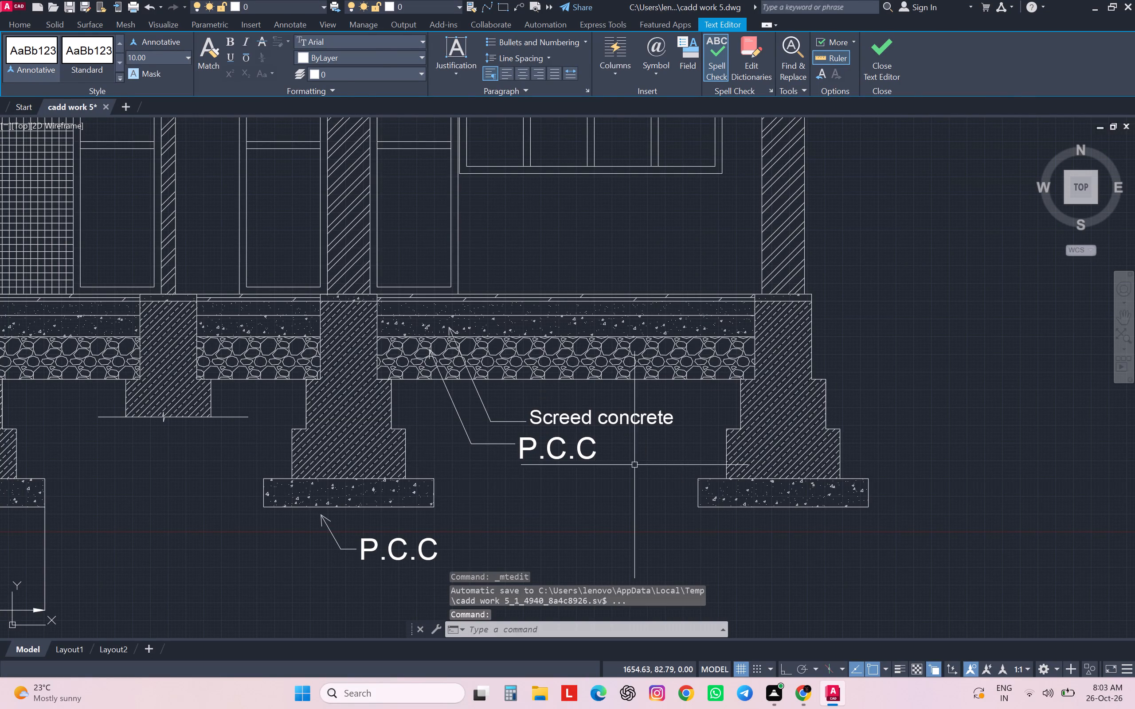
Replace the P.C.C label on the lower floor-layer leader with "Boulders" at text height 10.
double_click(519, 455)
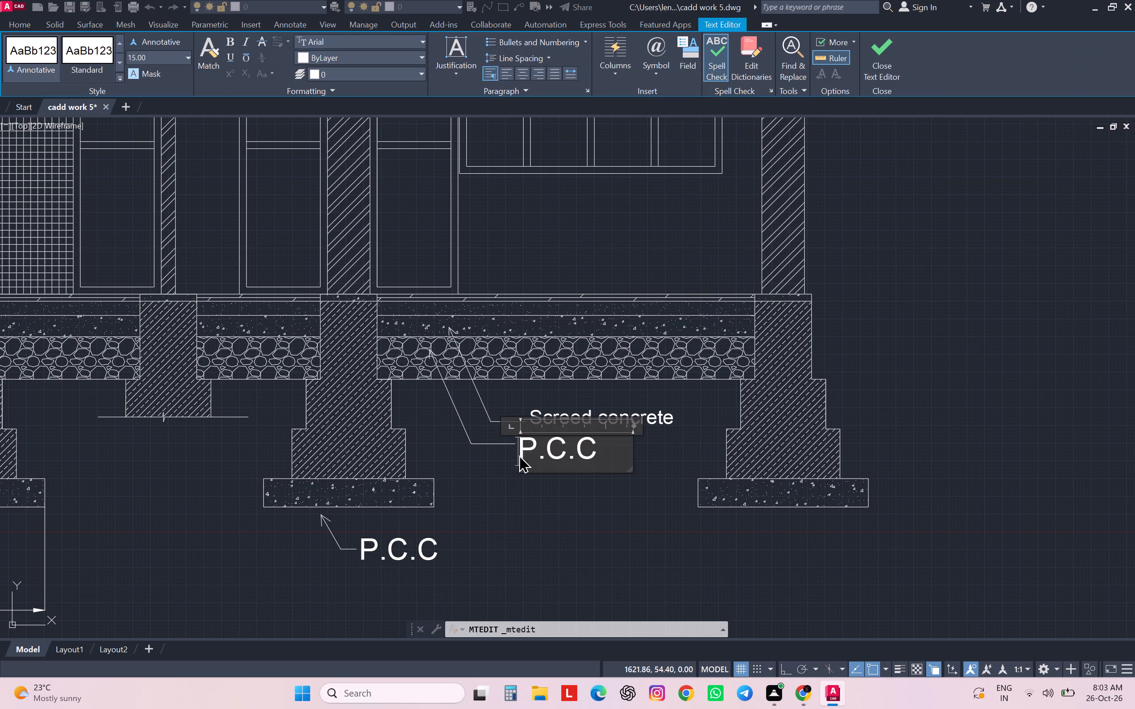
drag(598, 450, 523, 454)
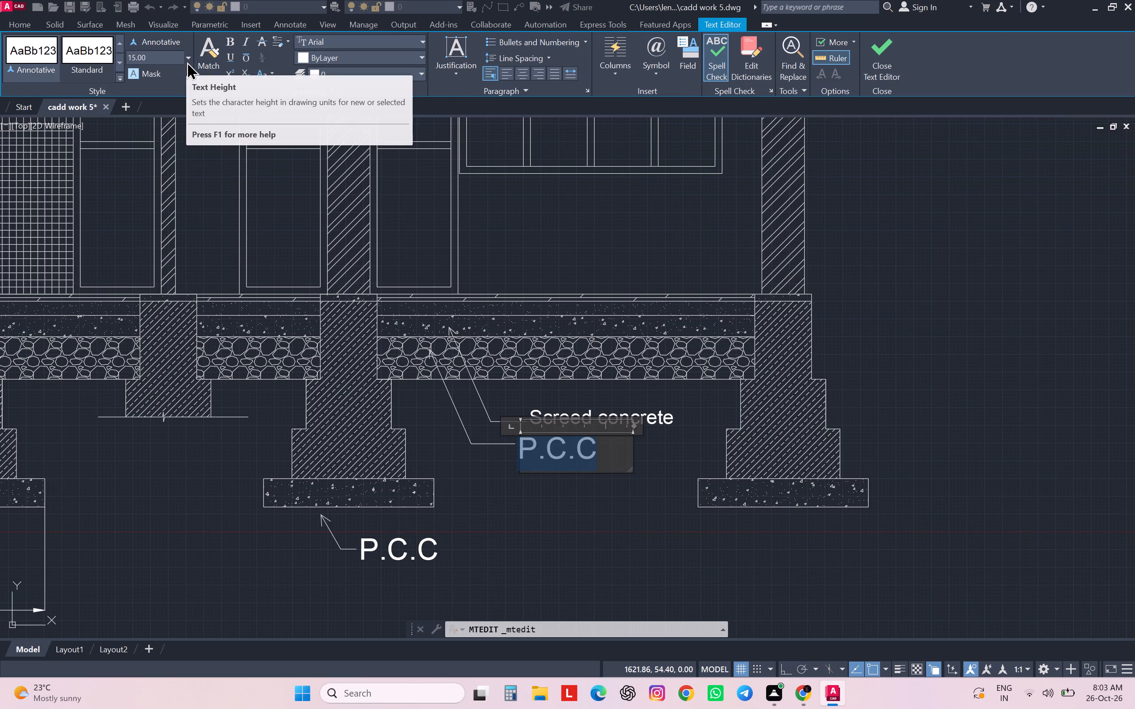
key(BackSpace)
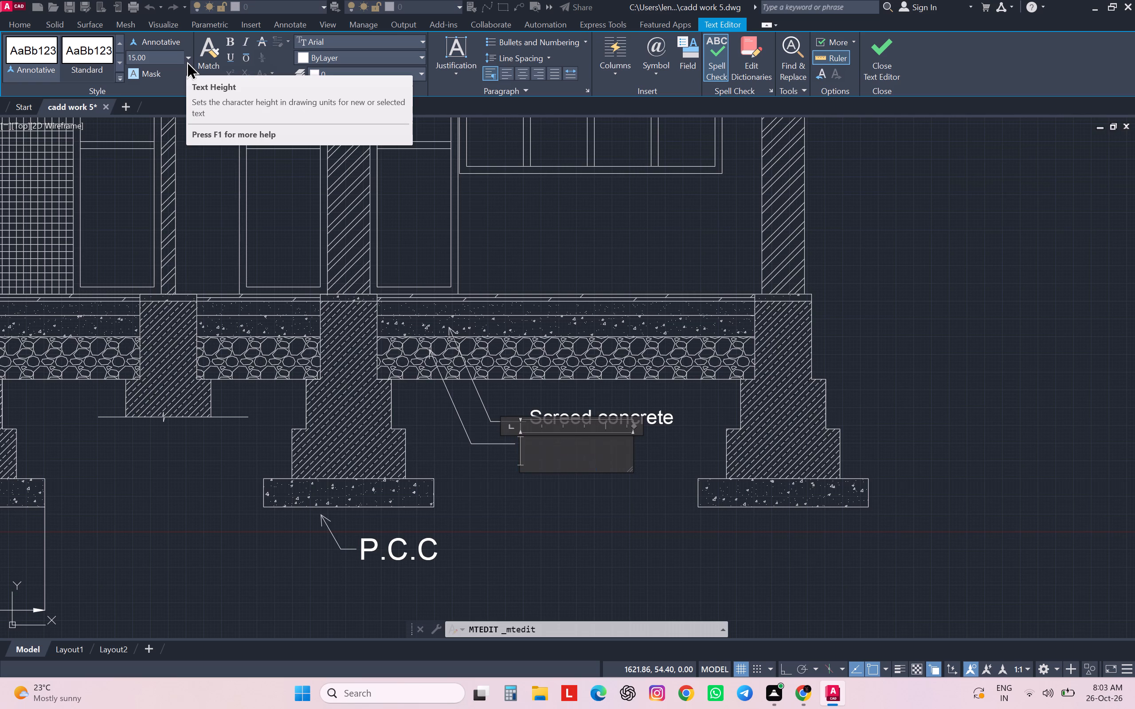
click(185, 59)
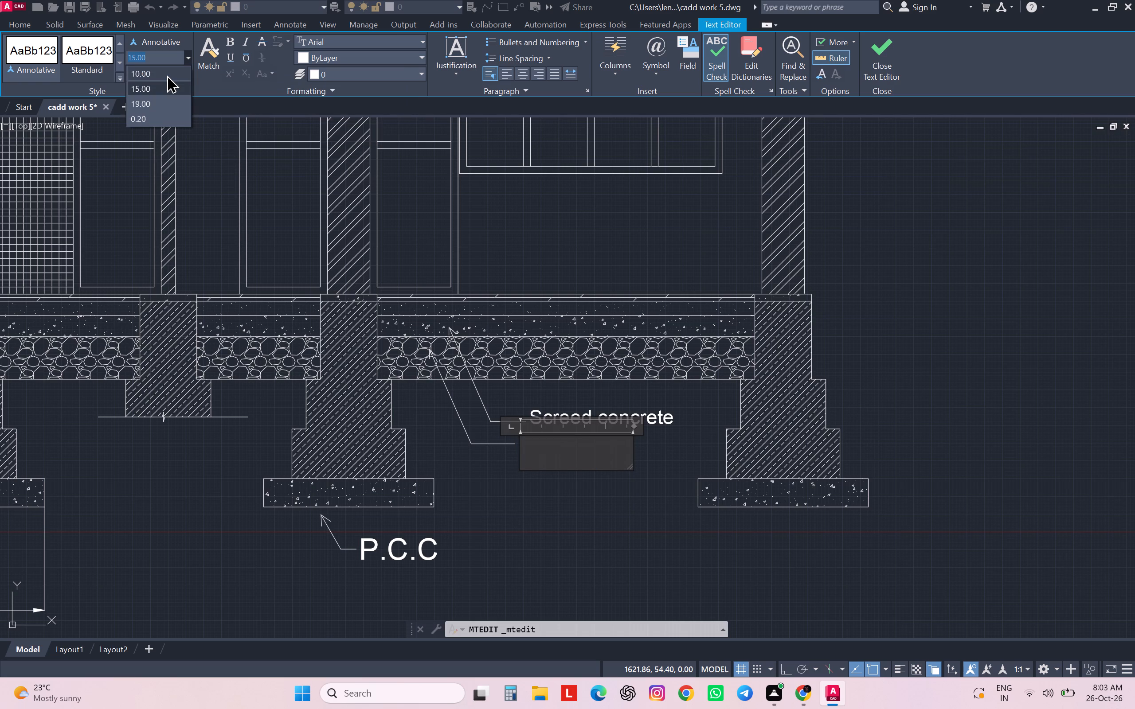
click(167, 75)
scroll(463, 454, down, 2)
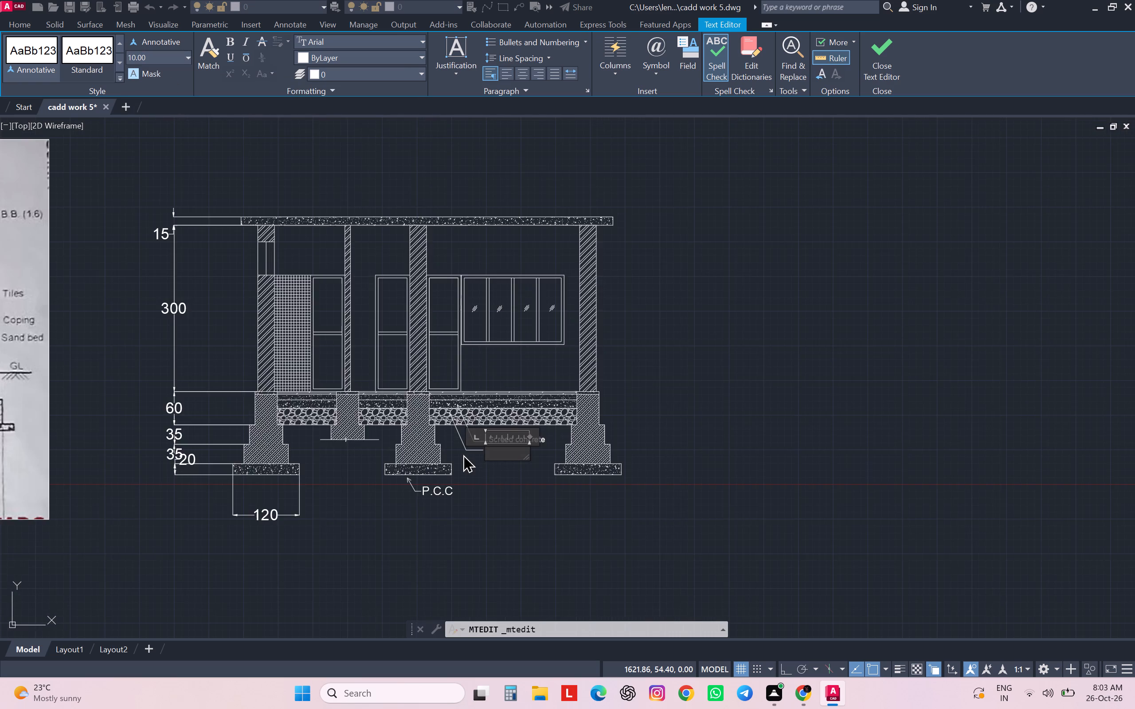
scroll(463, 454, down, 1)
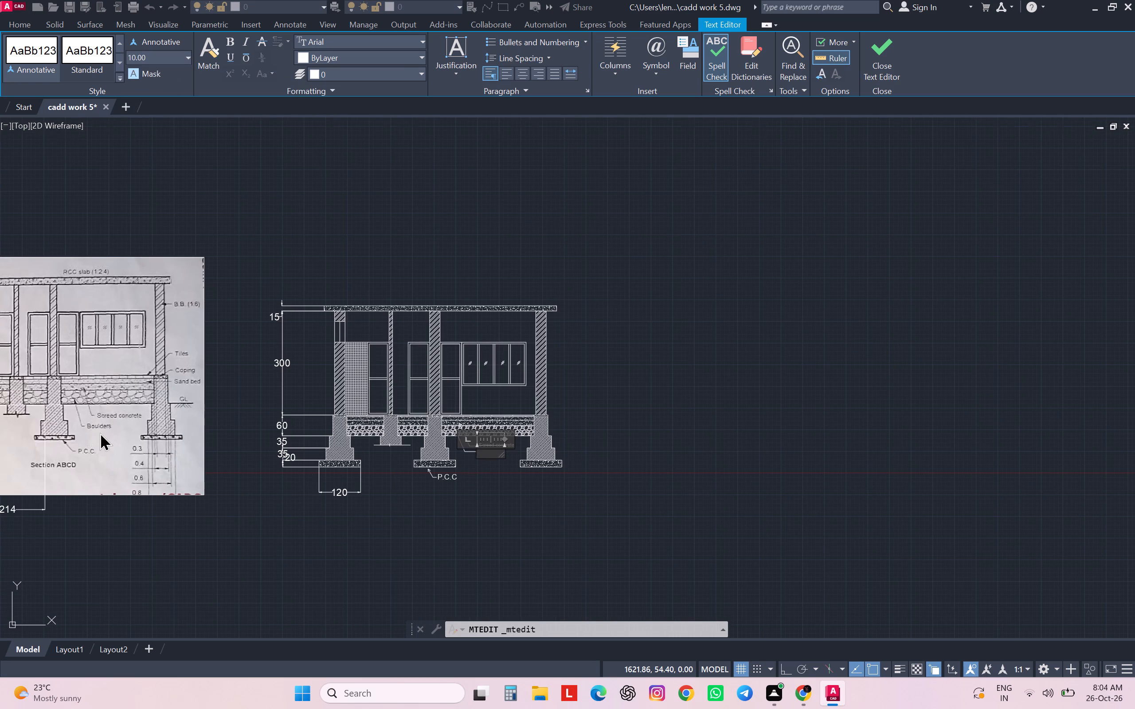
scroll(100, 432, up, 1)
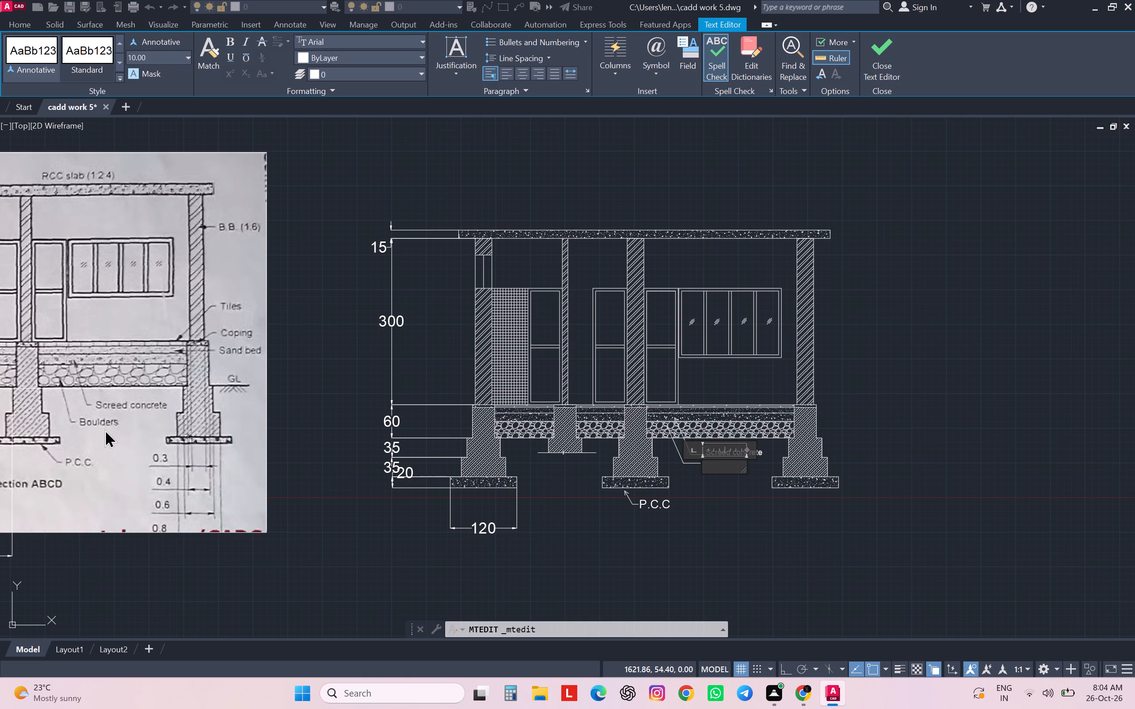
key(b)
text(ou)
text(lders)
click(723, 499)
Move the Boulders leader, including its arrowhead lines, about 9 units straight down so it points deeper into the boulder layer.
scroll(720, 471, up, 2)
scroll(720, 471, down, 2)
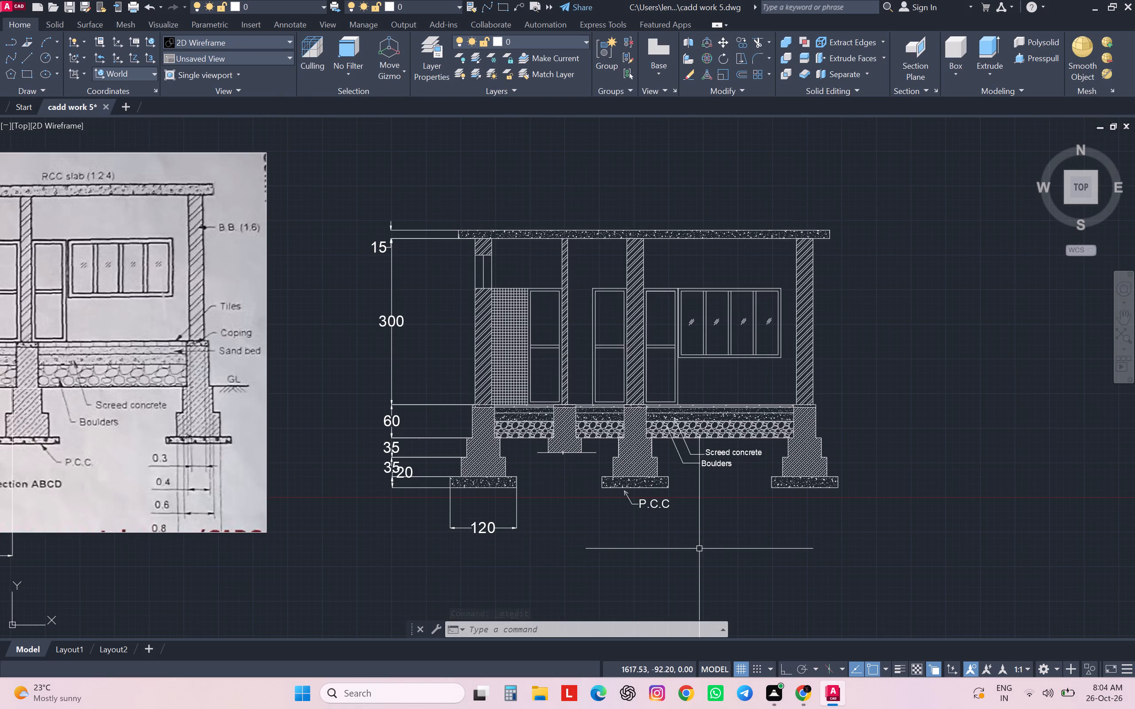
scroll(724, 471, up, 1)
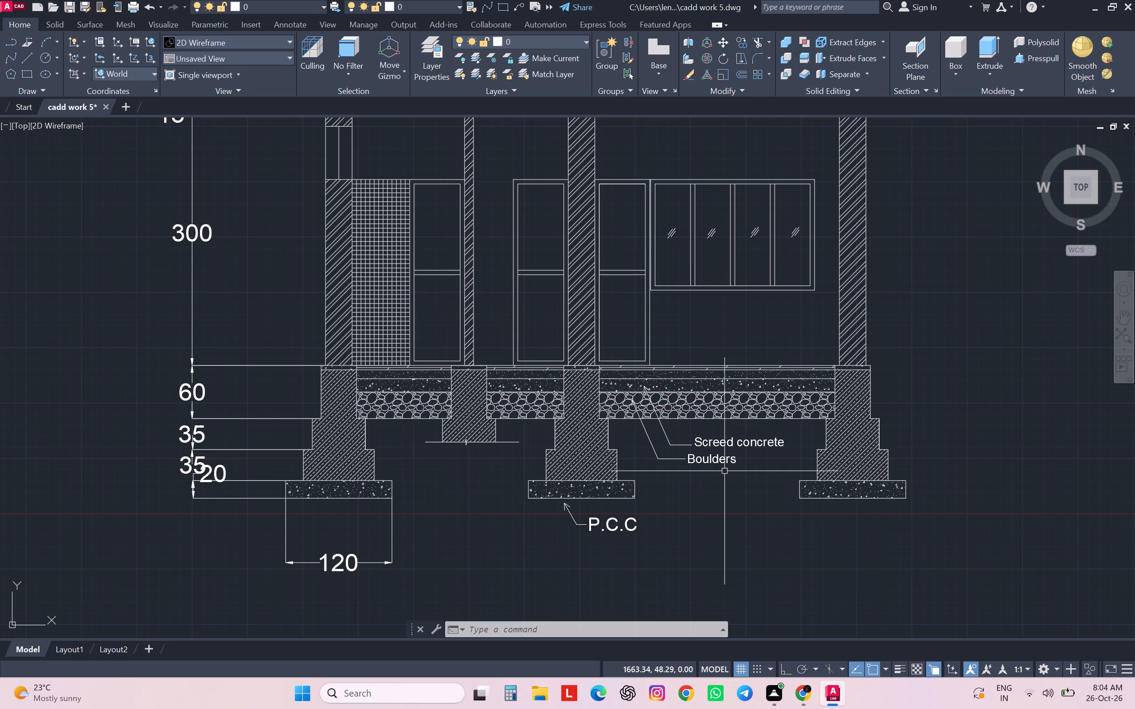
scroll(724, 471, up, 1)
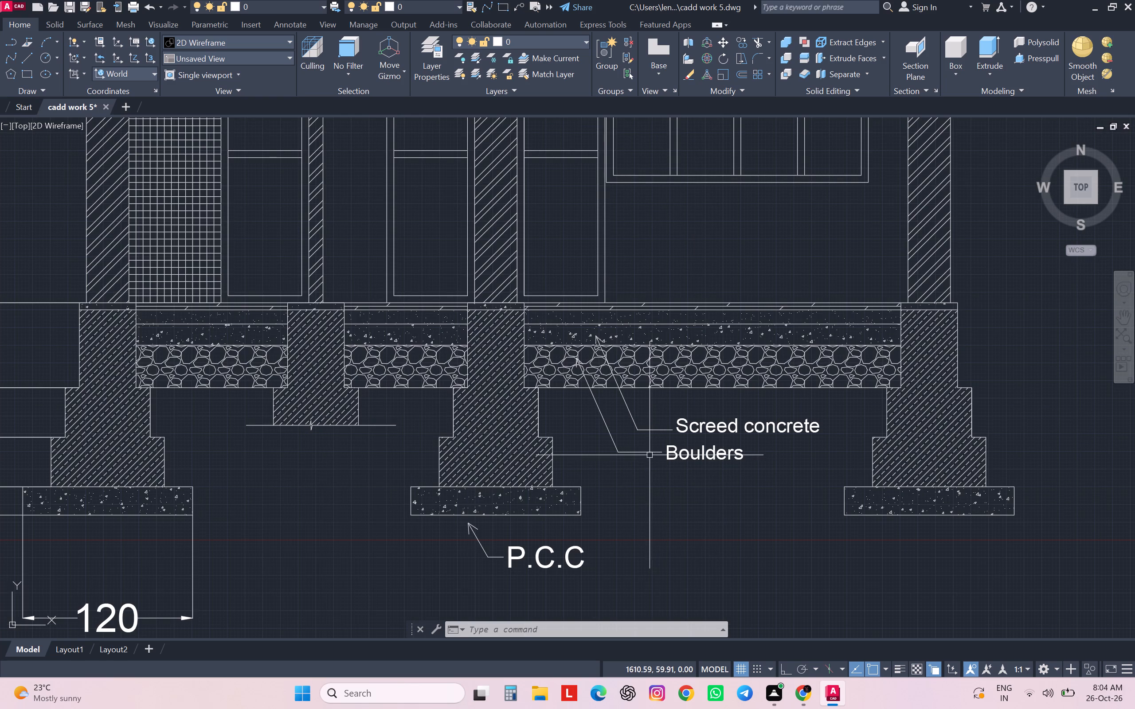
click(648, 453)
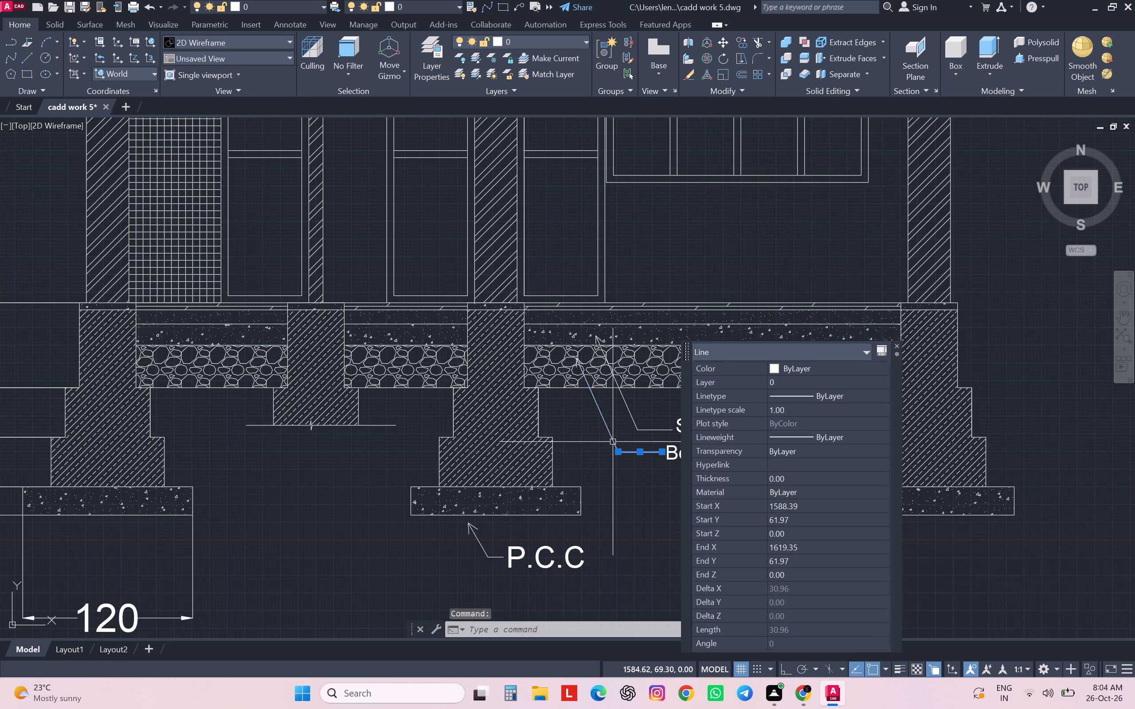
click(613, 442)
scroll(566, 361, up, 2)
scroll(566, 361, down, 1)
scroll(566, 361, up, 2)
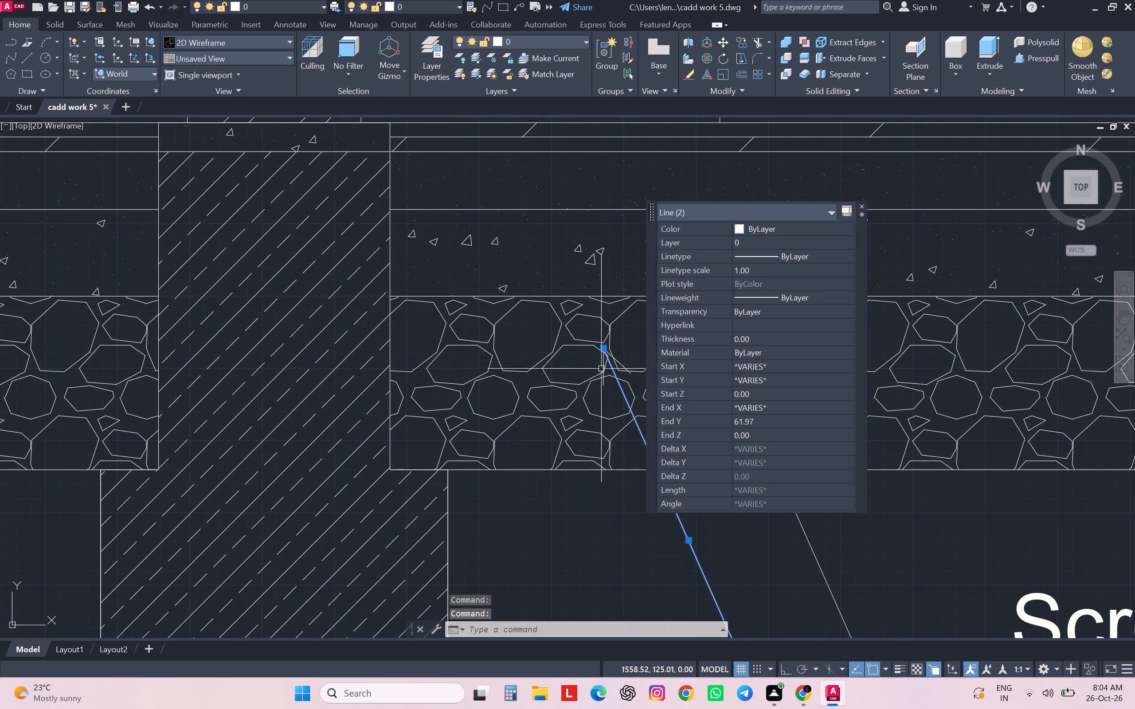
scroll(603, 372, up, 3)
click(605, 380)
scroll(601, 376, down, 1)
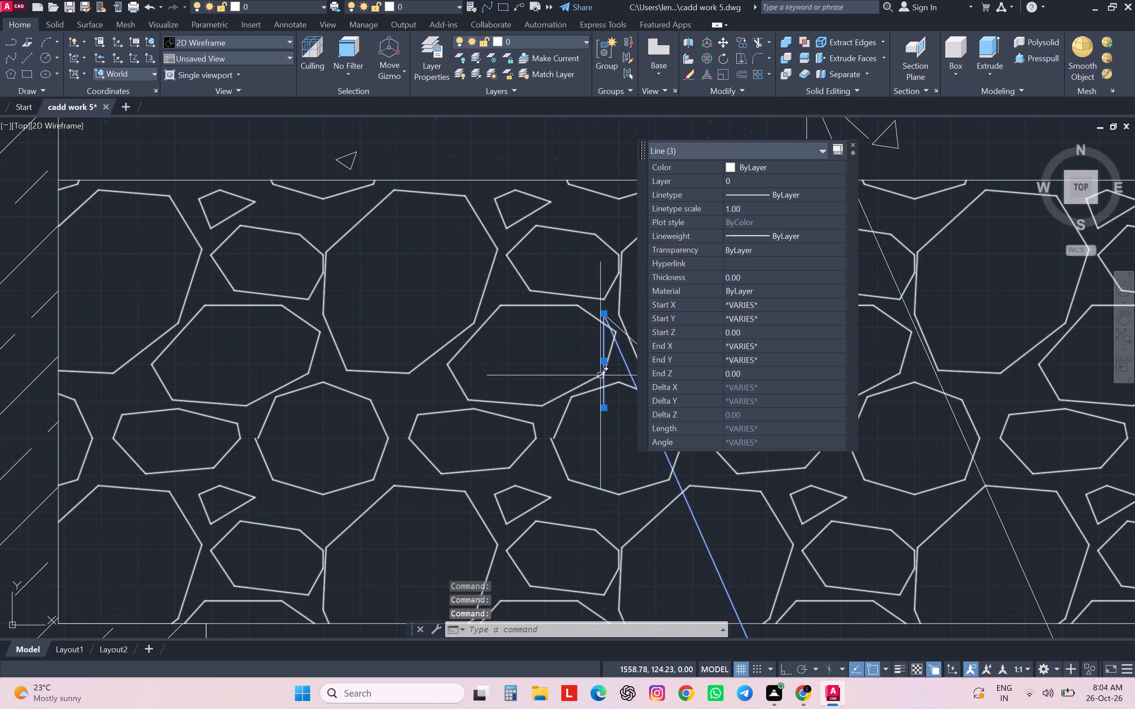
click(616, 329)
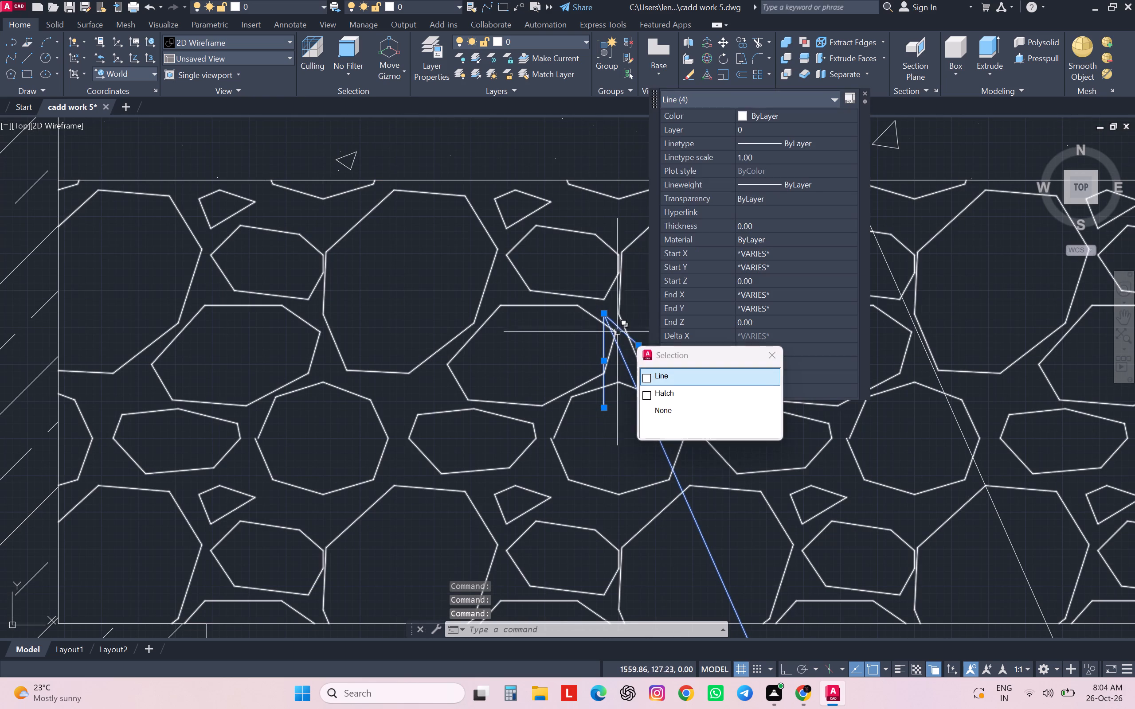
click(644, 376)
scroll(644, 375, down, 5)
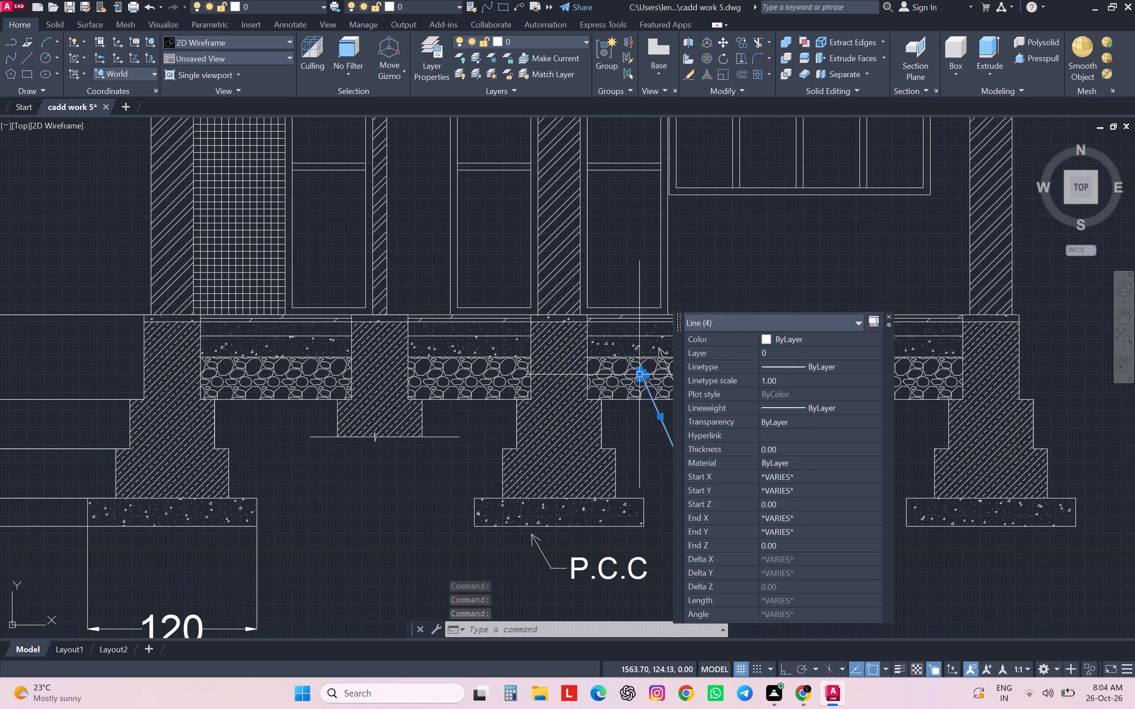
click(888, 319)
scroll(742, 467, up, 2)
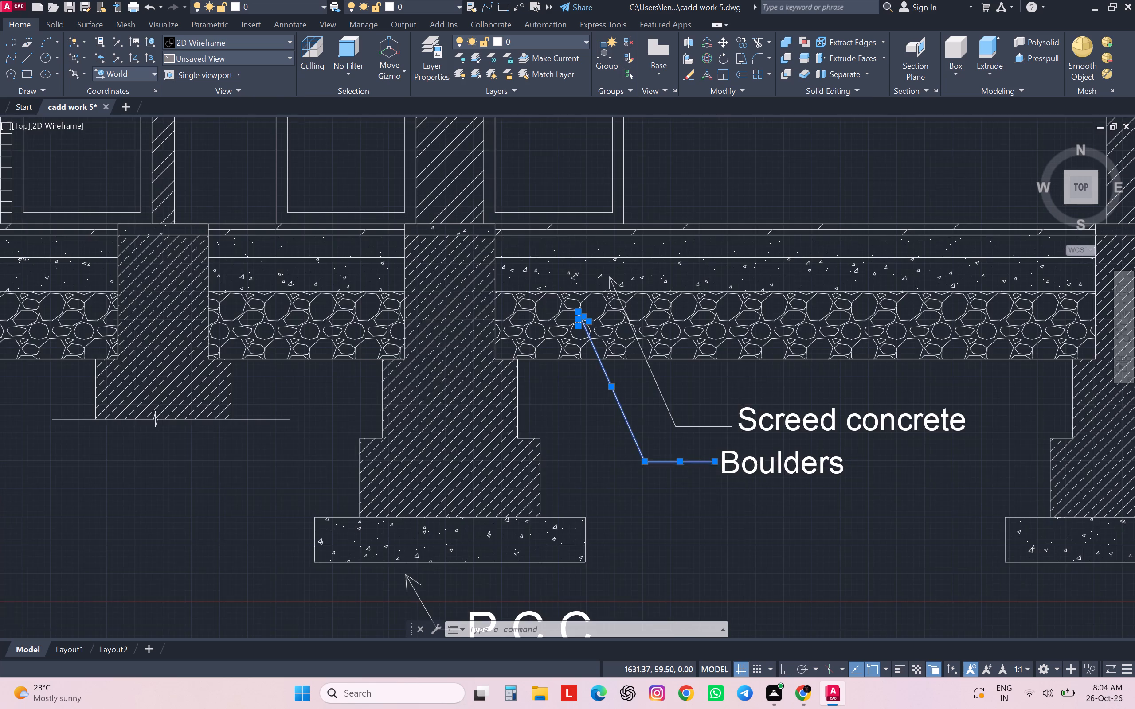
key(m)
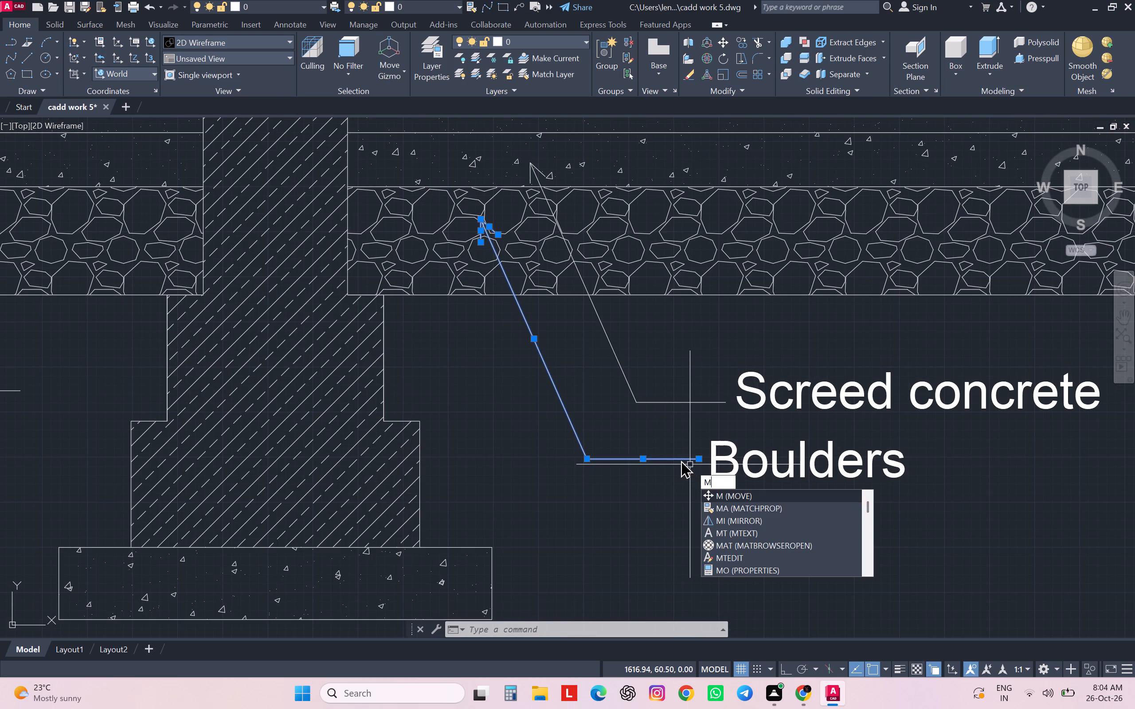
key(Return)
click(694, 457)
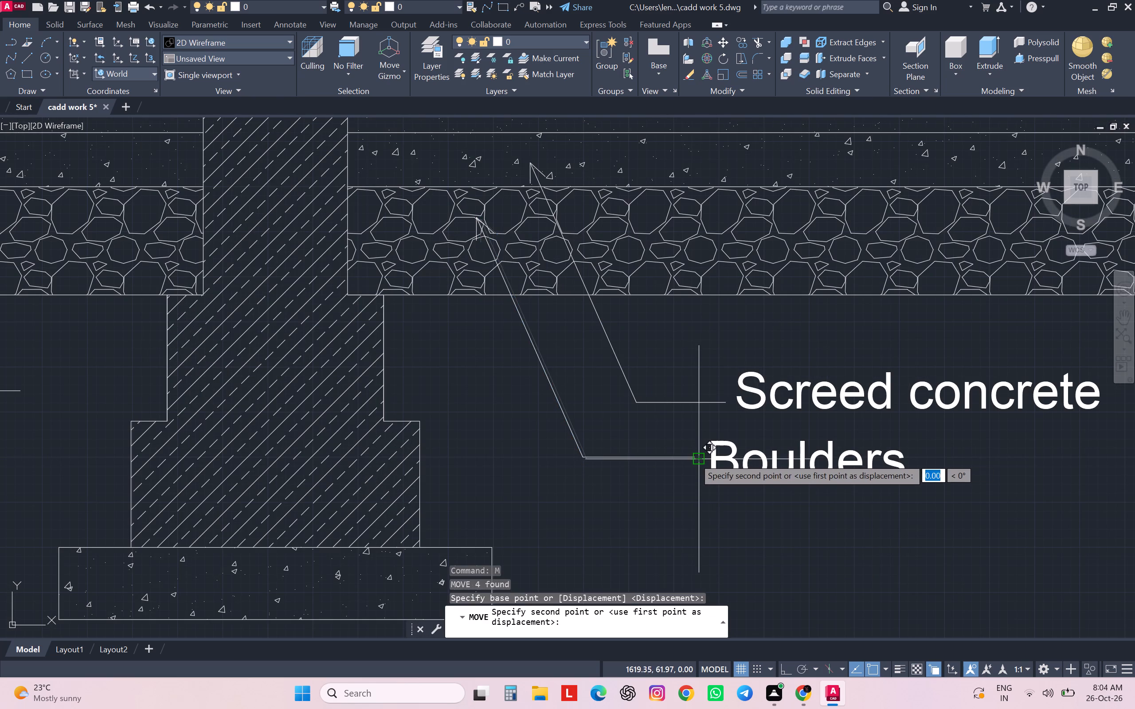
click(704, 492)
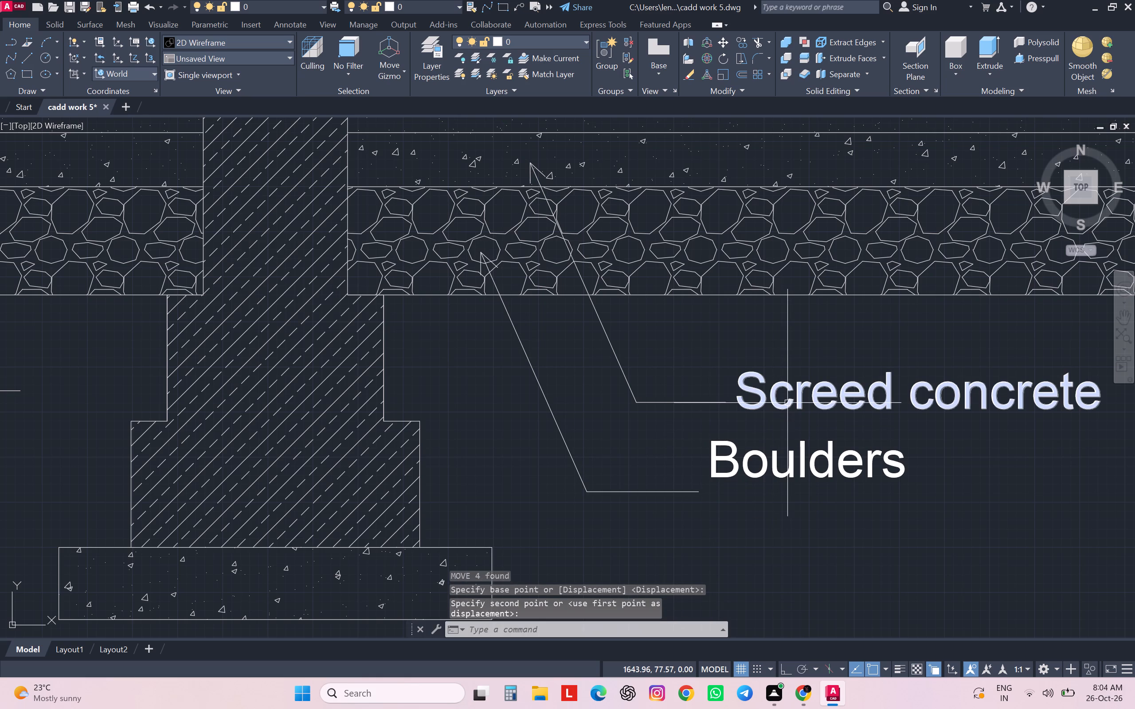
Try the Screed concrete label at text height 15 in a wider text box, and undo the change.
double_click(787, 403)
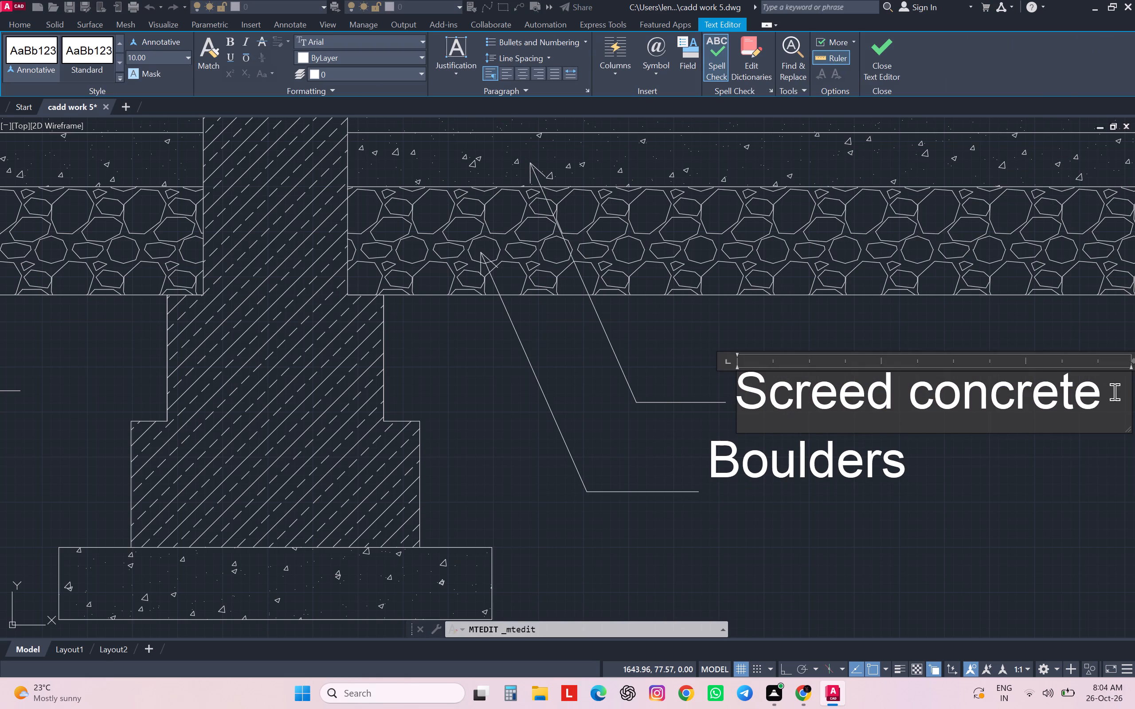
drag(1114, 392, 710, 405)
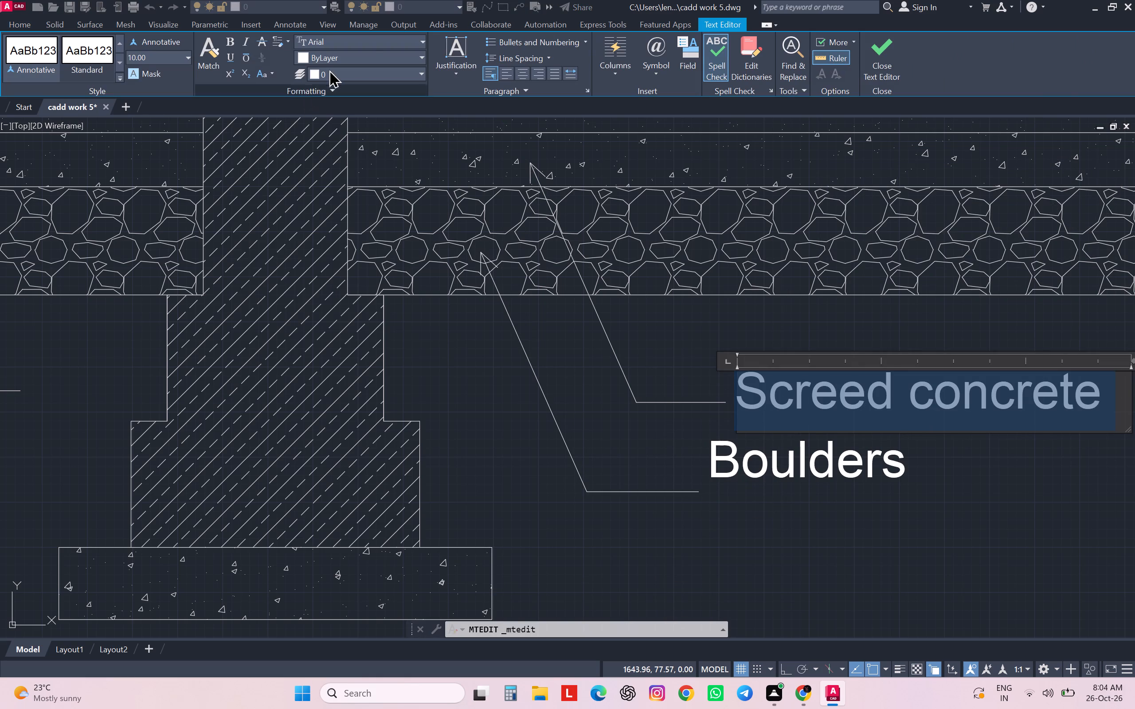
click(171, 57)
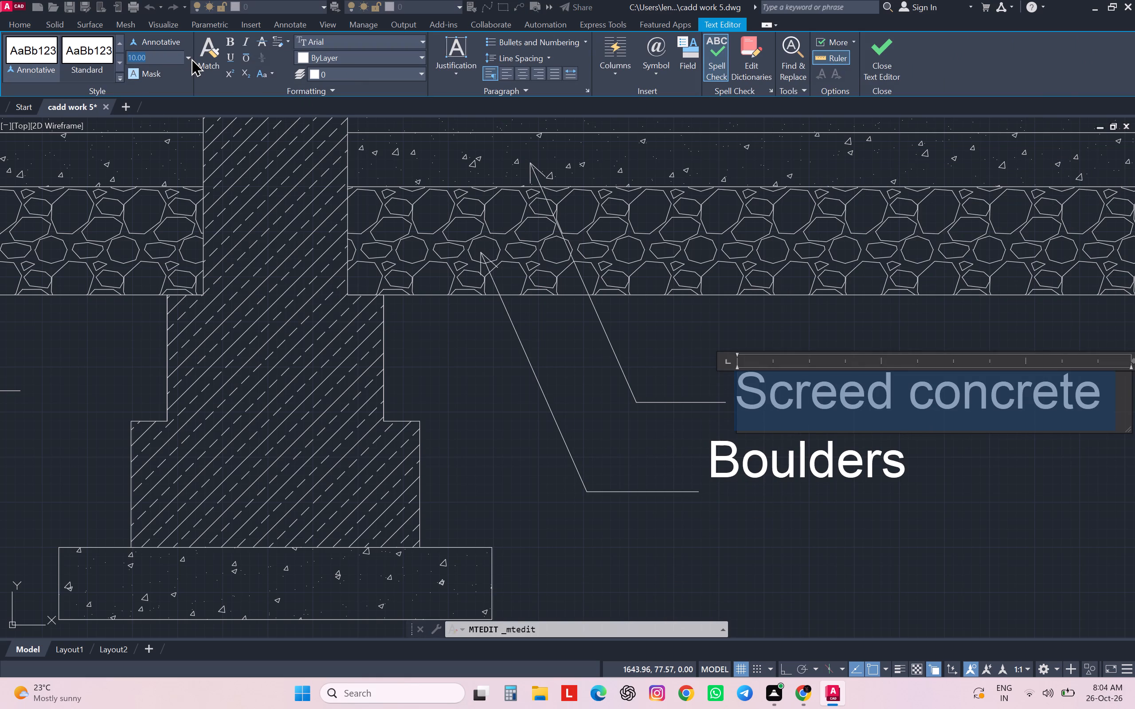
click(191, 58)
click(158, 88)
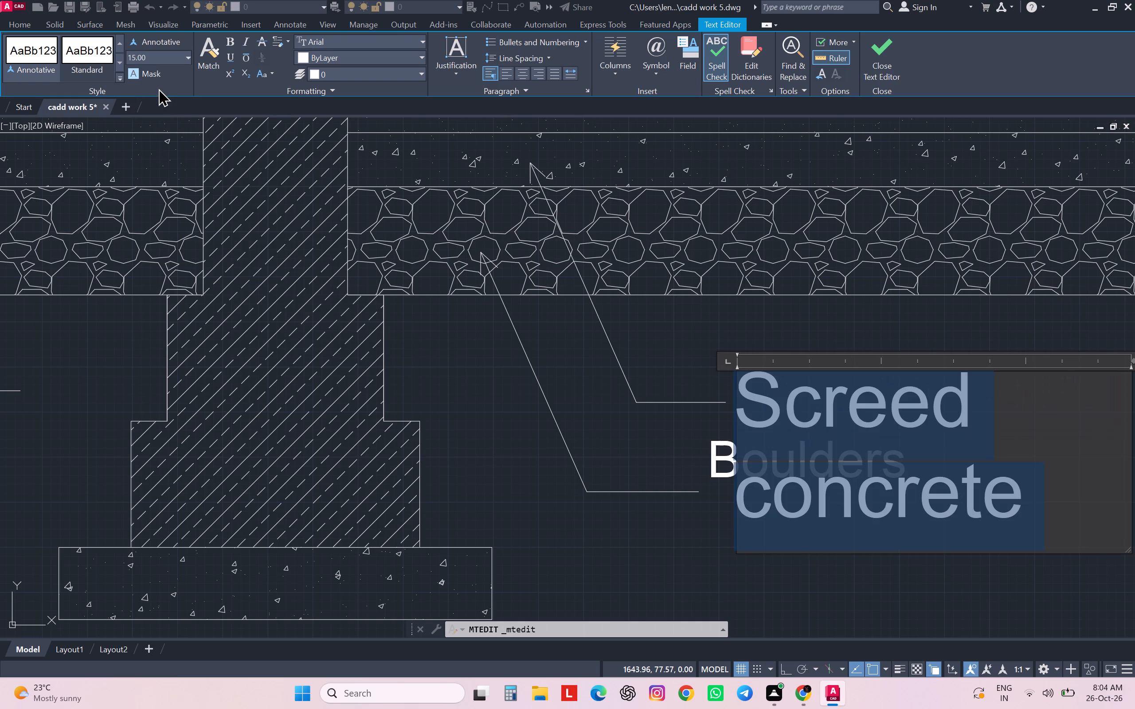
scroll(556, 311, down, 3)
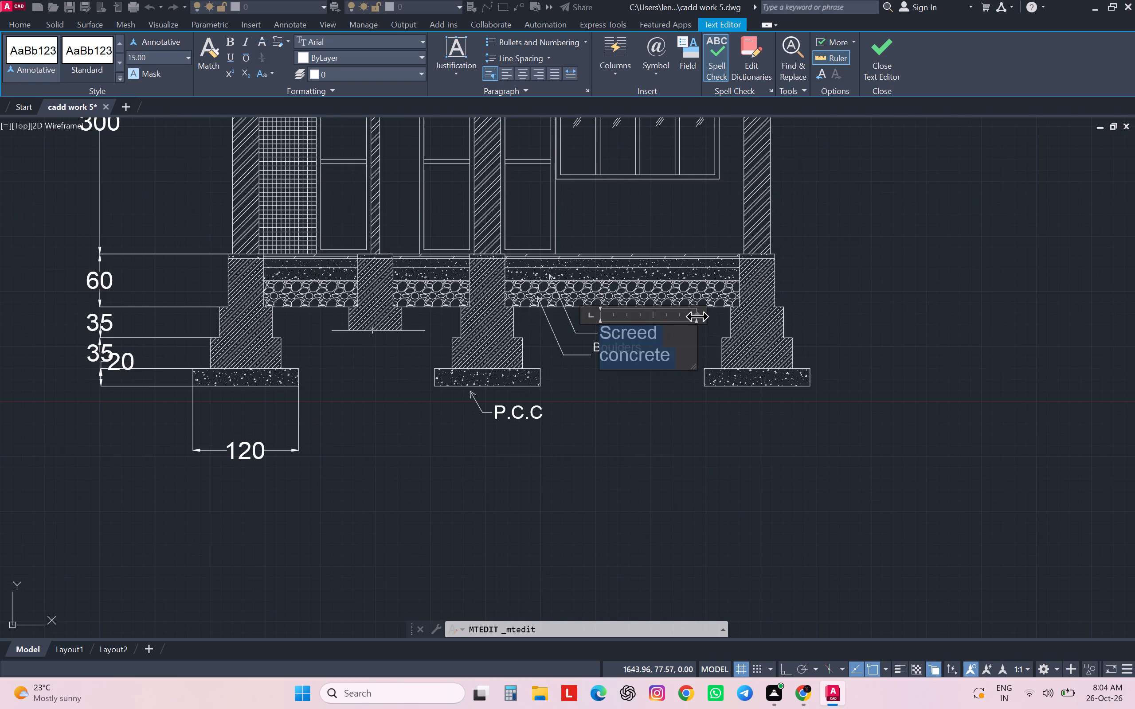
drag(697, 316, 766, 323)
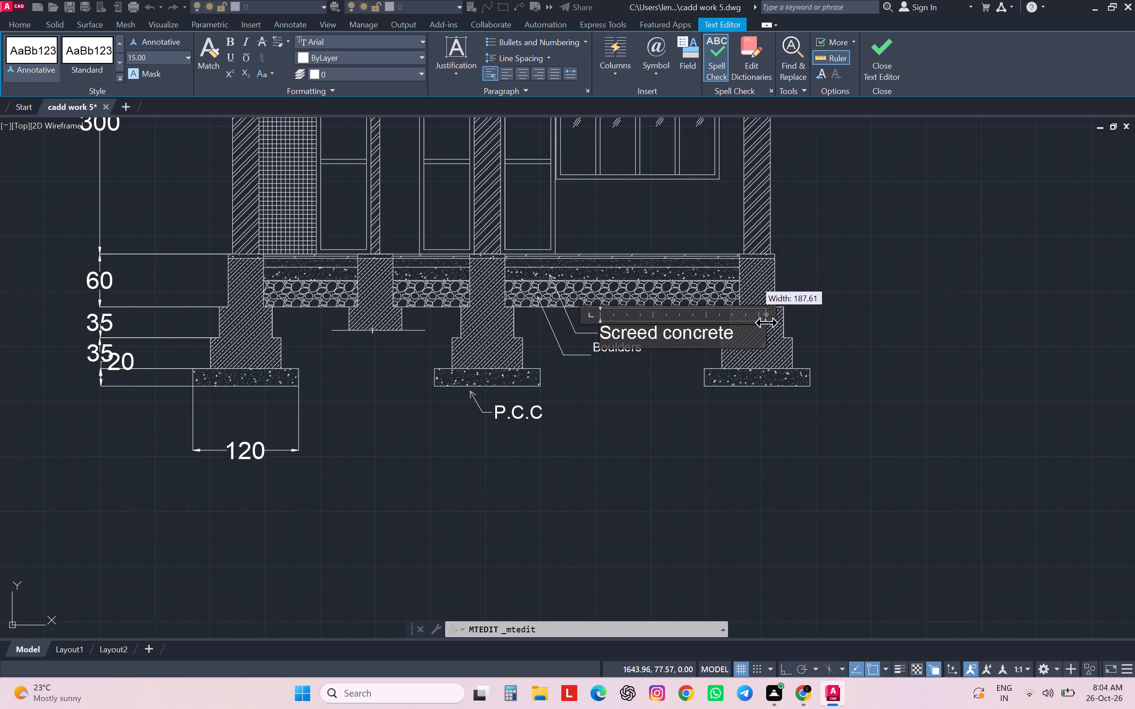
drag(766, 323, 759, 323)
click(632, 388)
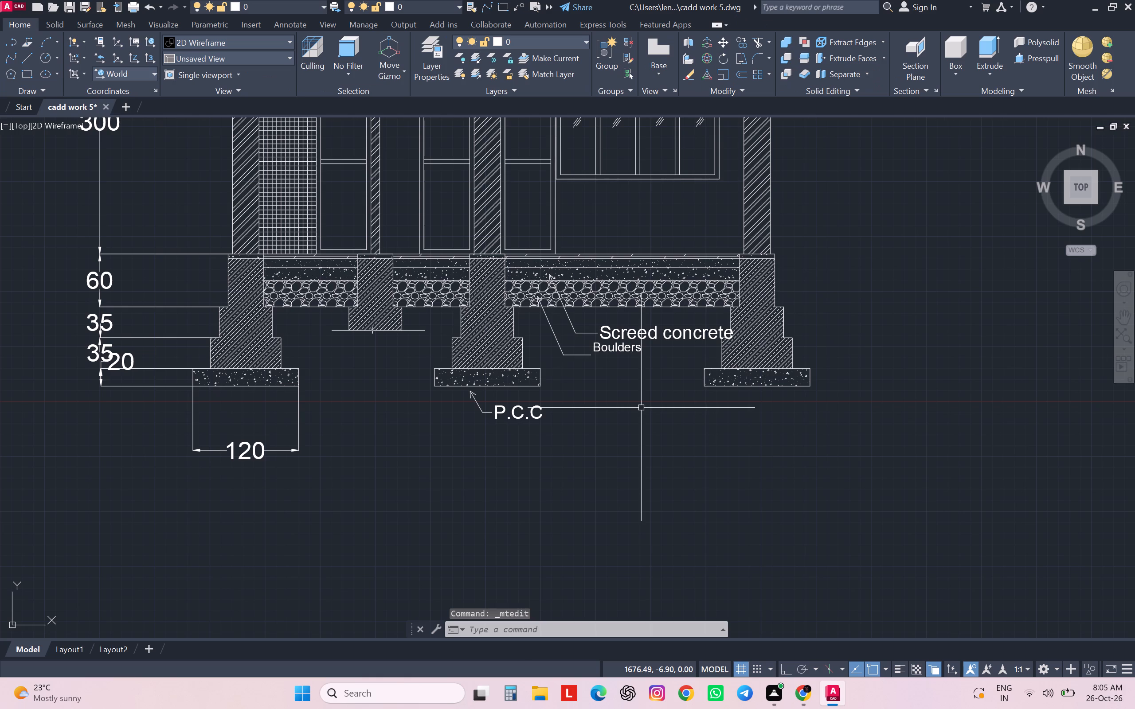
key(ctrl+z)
Draw a horizontal ground line about 46 units long, running outward from the right foundation's upper step corner at the boulder layer's base.
scroll(644, 393, down, 4)
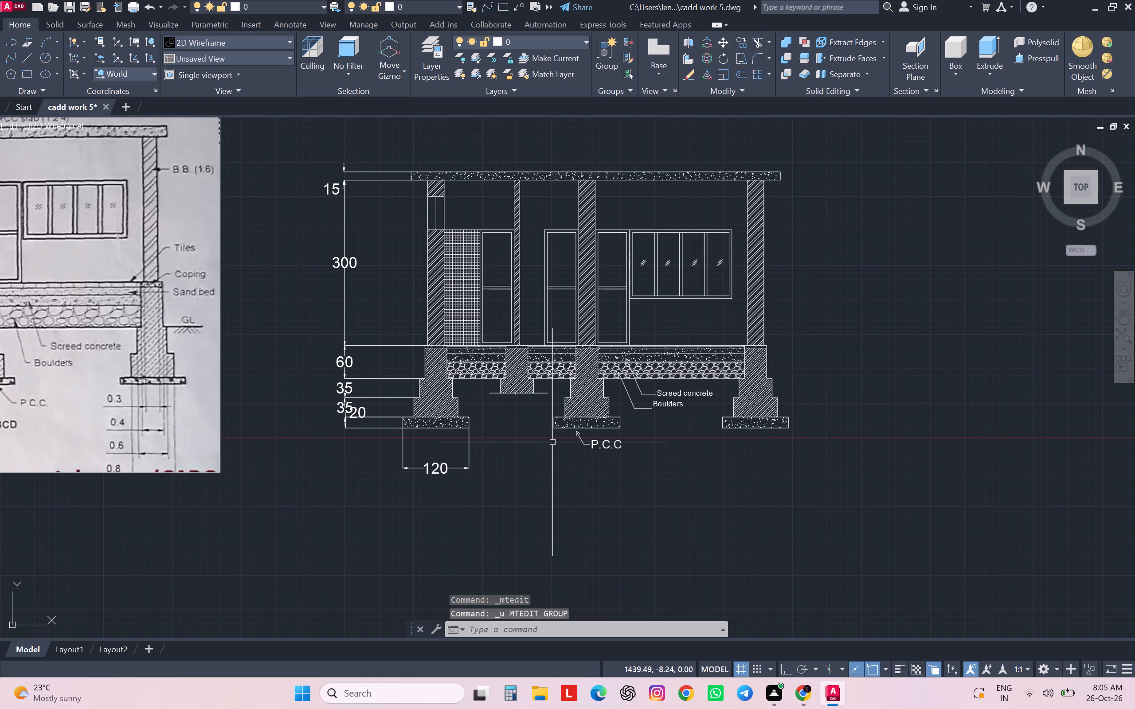
scroll(715, 499, down, 2)
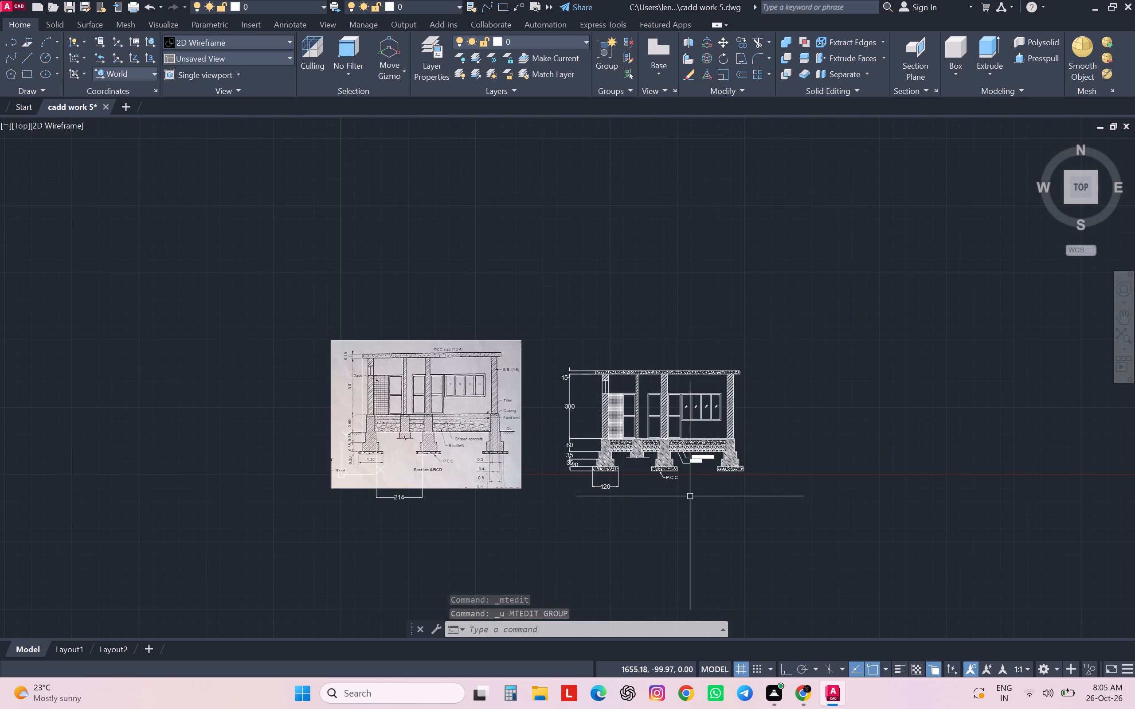
scroll(618, 495, up, 2)
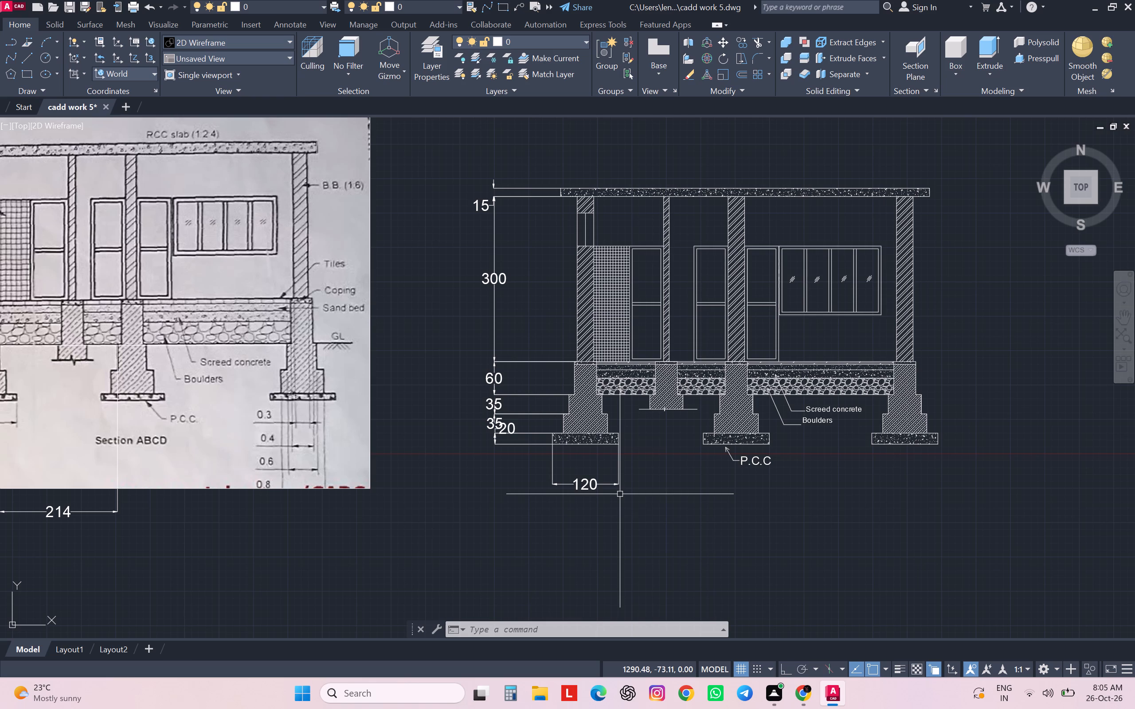
scroll(923, 421, up, 3)
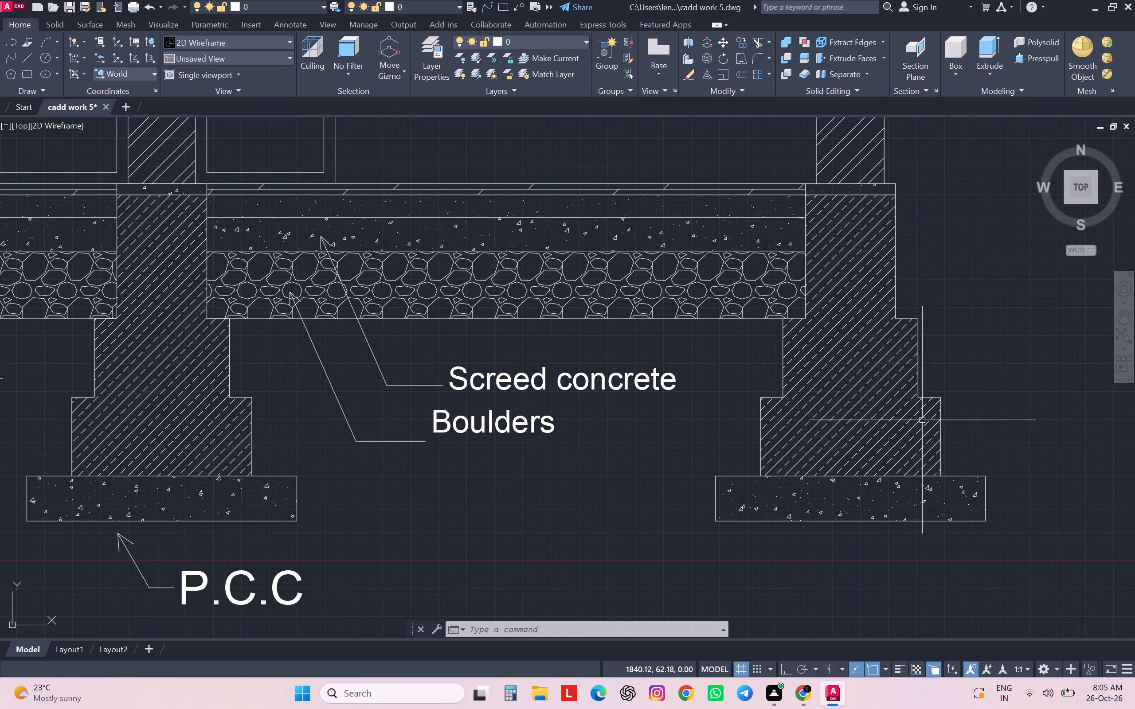
key(l)
key(Return)
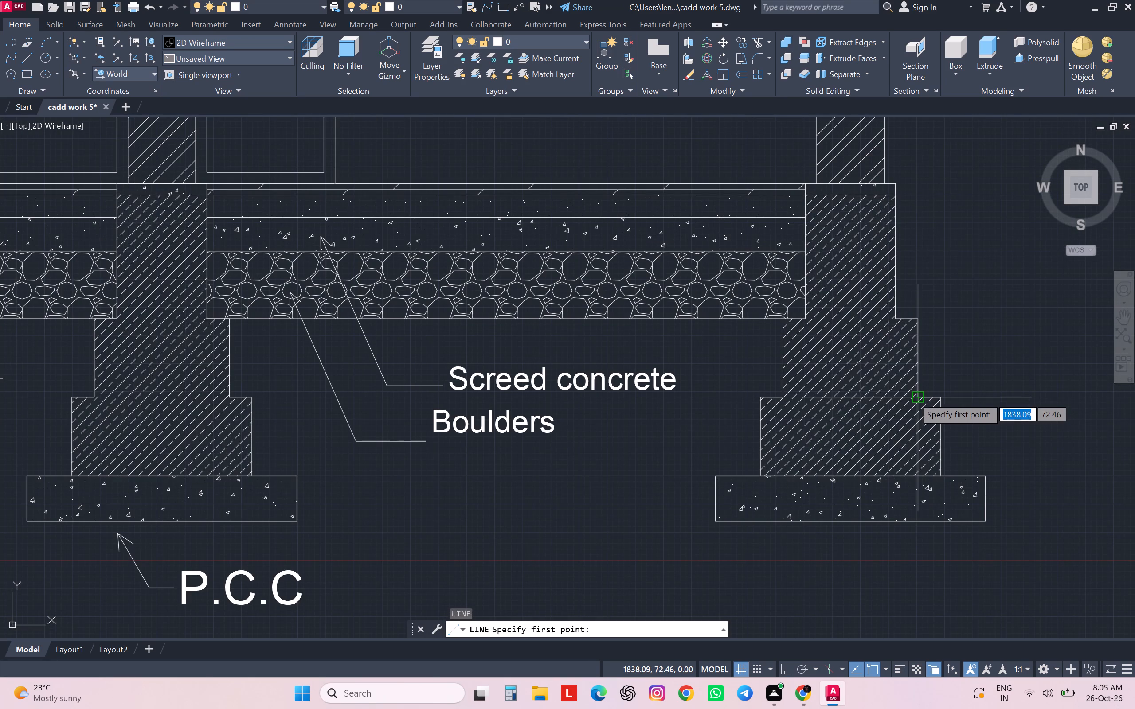
click(920, 322)
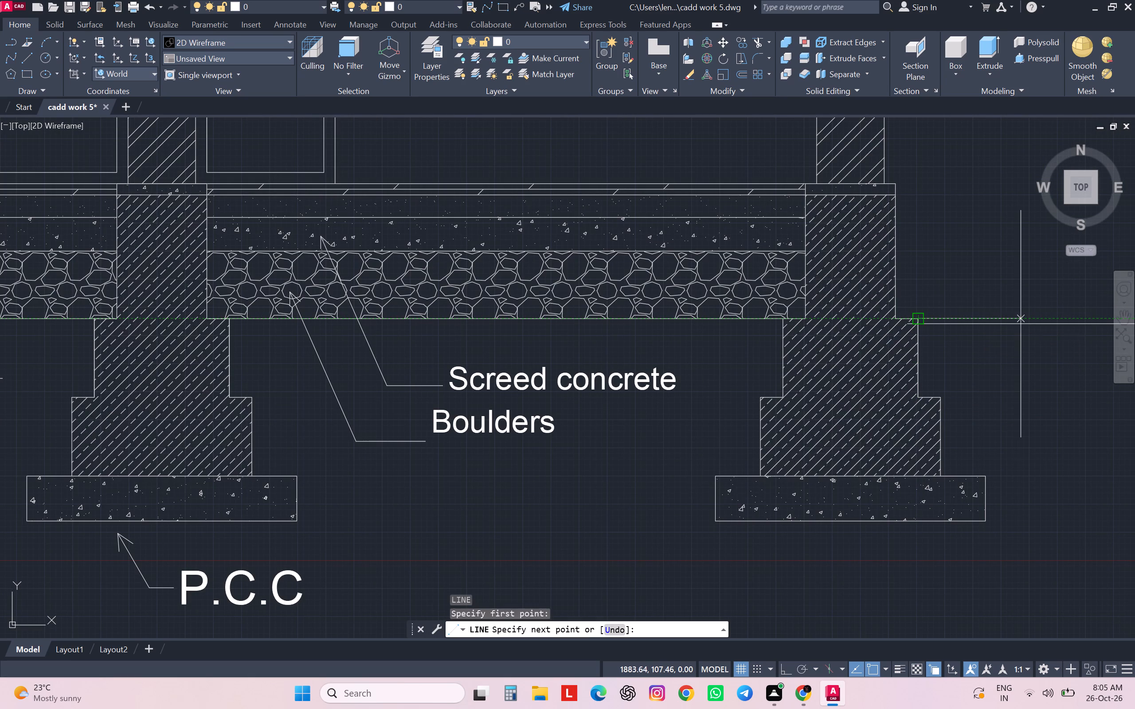
click(1022, 324)
key(Escape)
Draw a short slanted tick about 5 units long at 240° down from the ground line's midpoint.
scroll(1036, 374, down, 1)
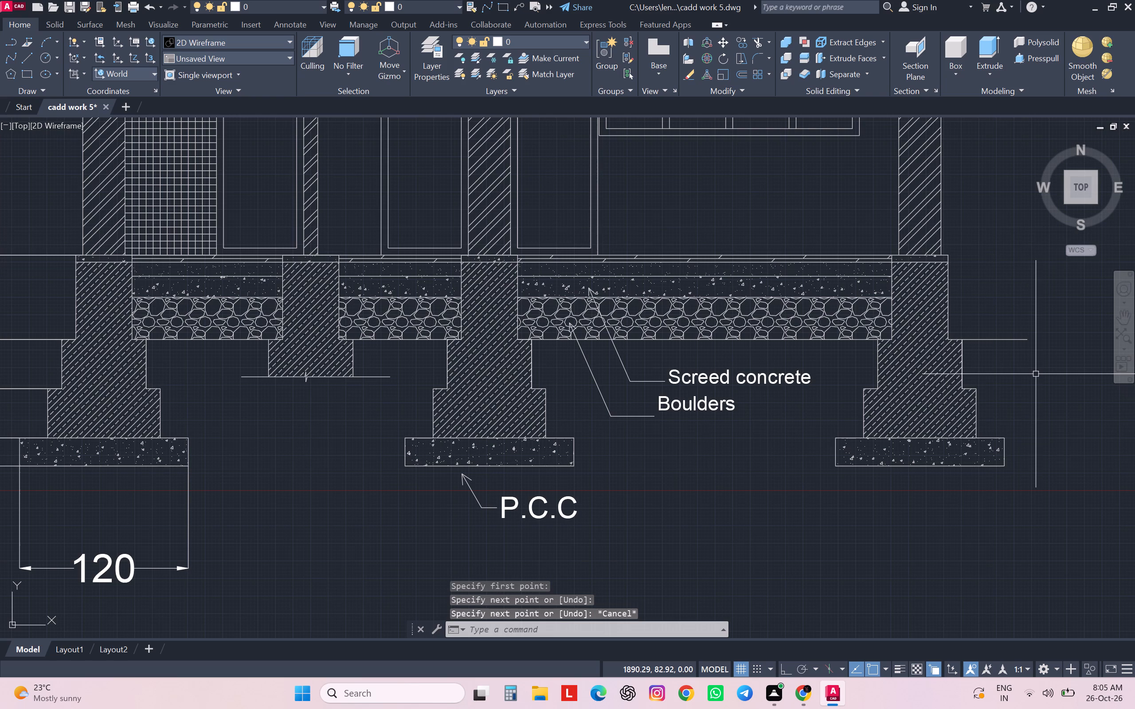
key(l)
key(Return)
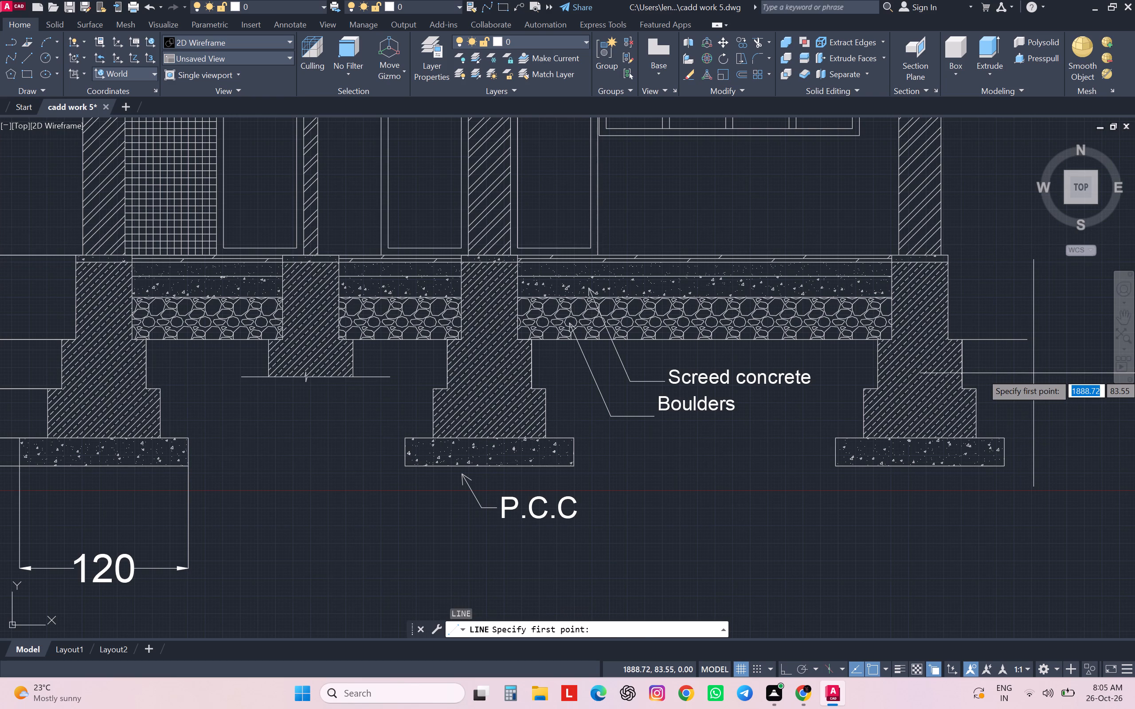
key(F8)
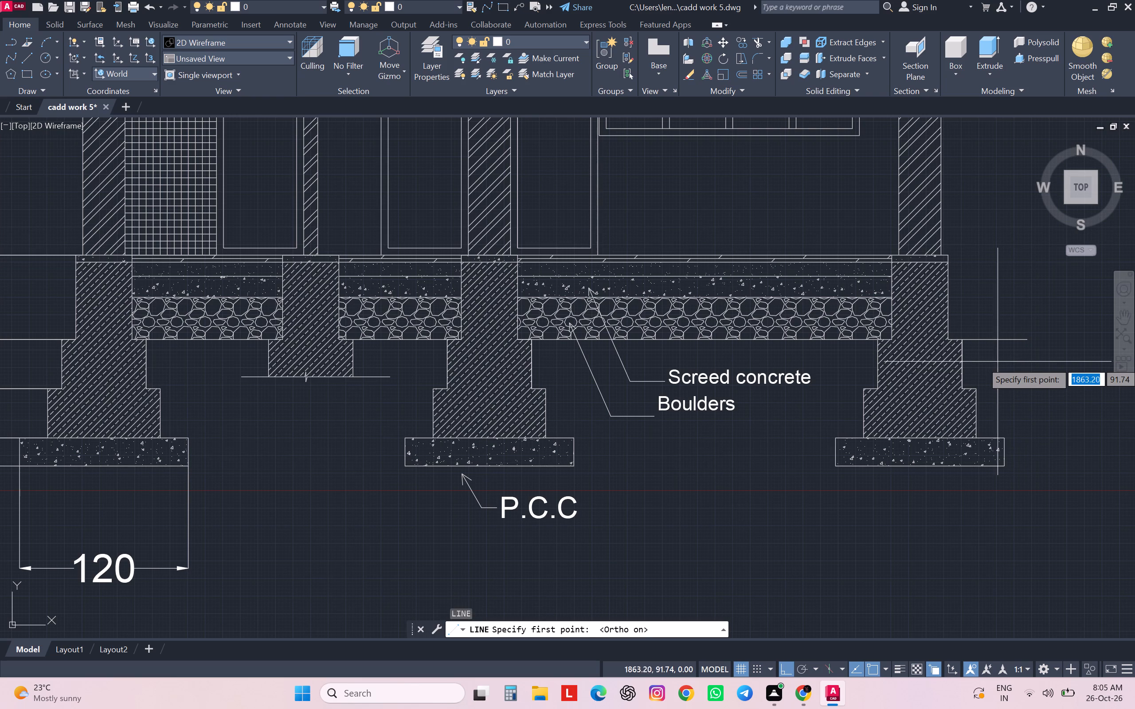
scroll(990, 363, up, 1)
scroll(990, 363, down, 3)
scroll(989, 363, up, 4)
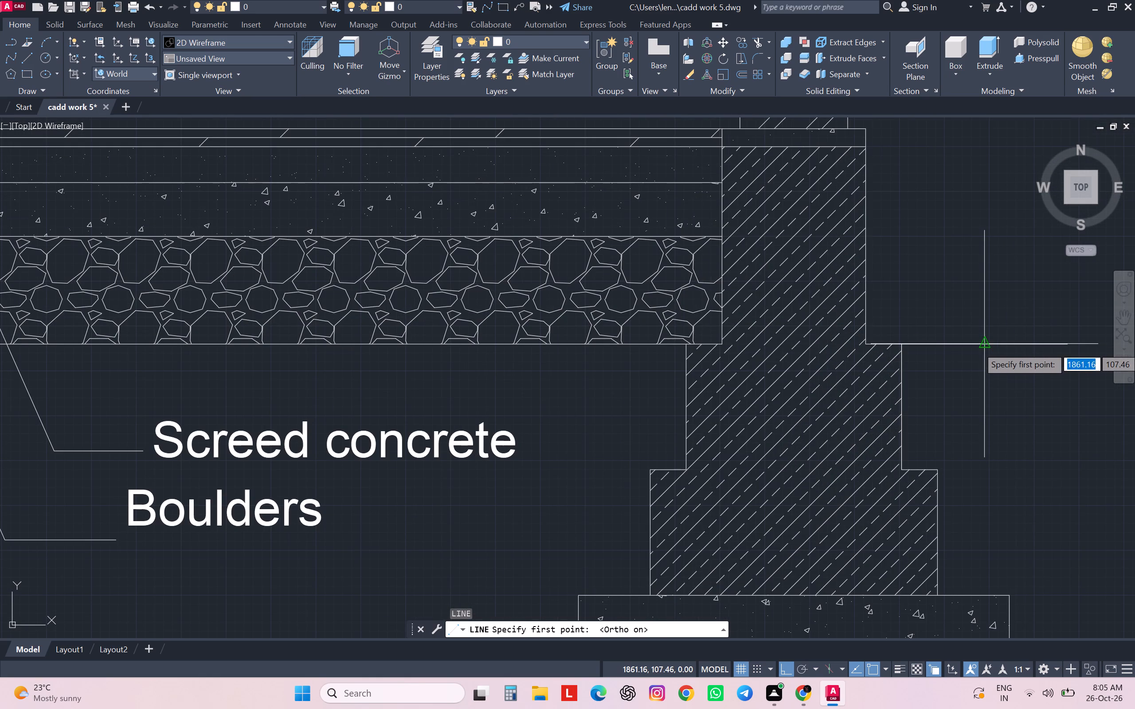
click(986, 347)
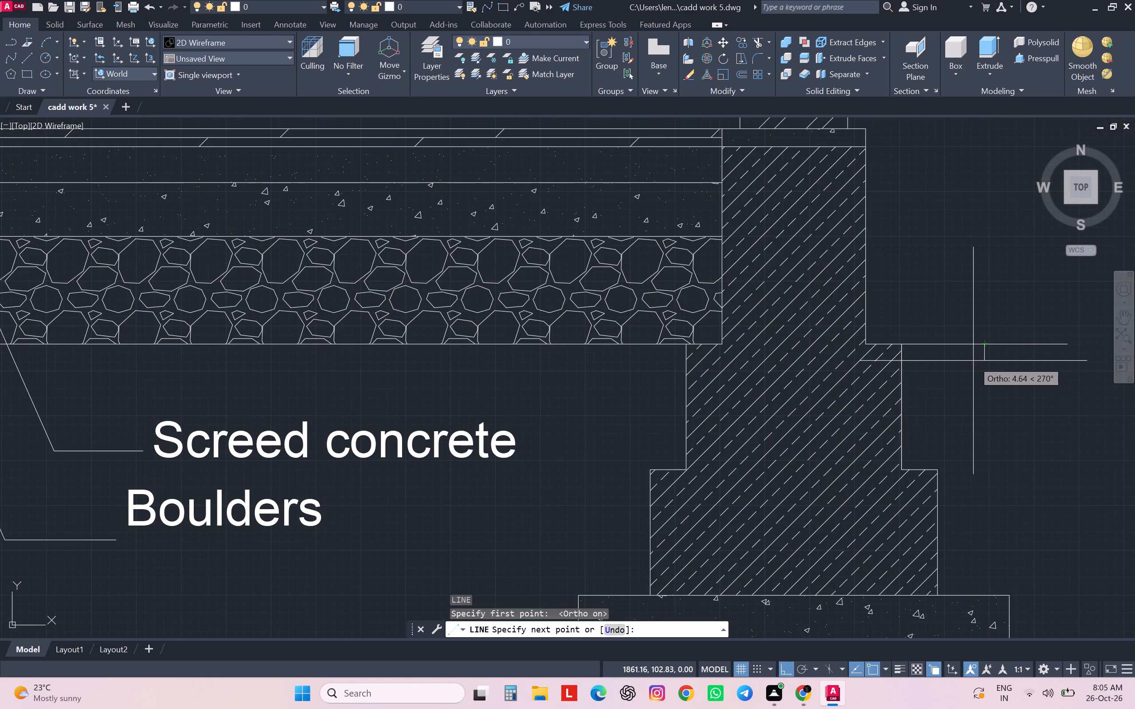
key(F8)
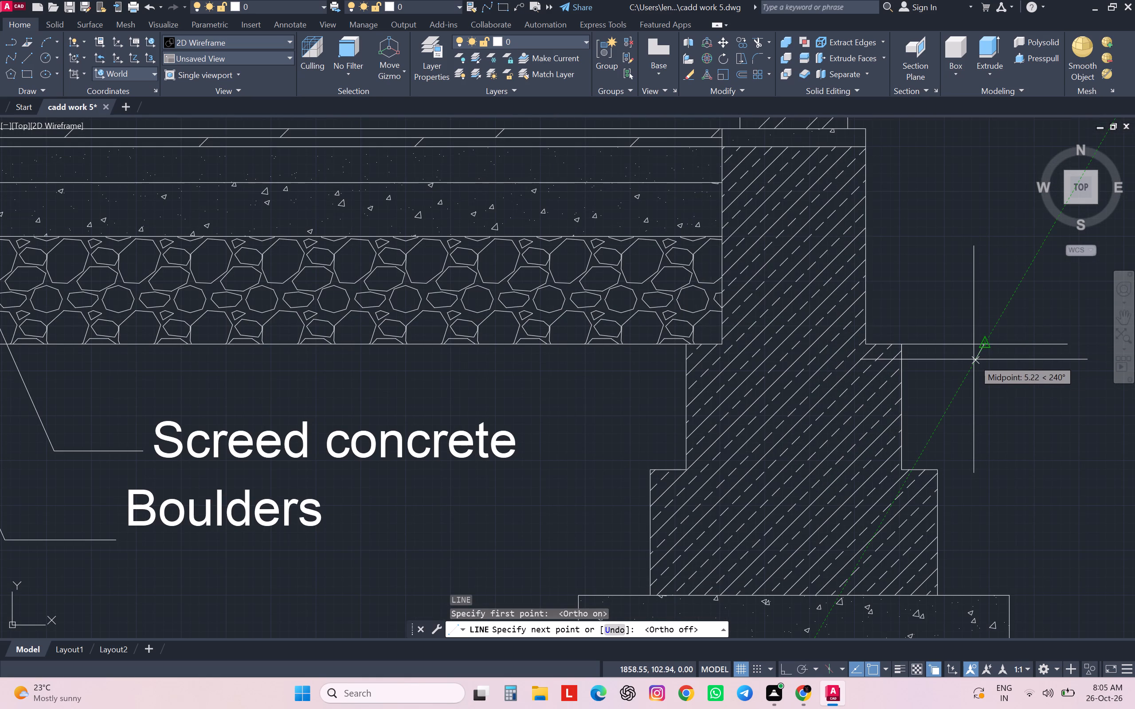
click(974, 359)
key(Escape)
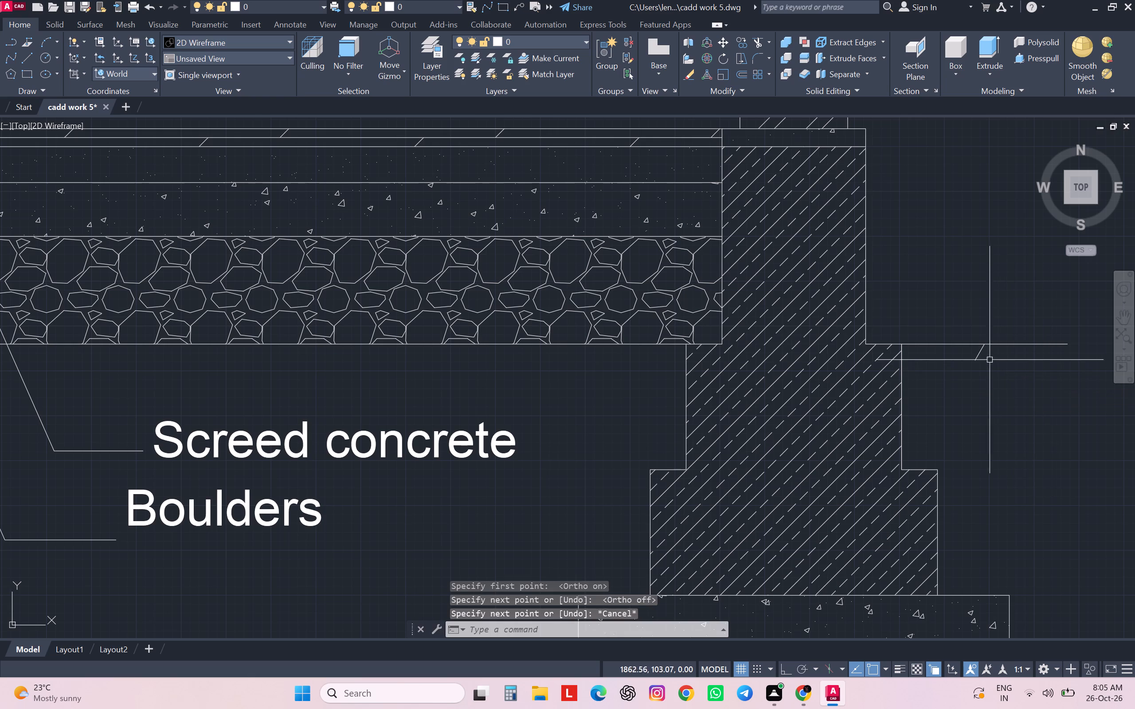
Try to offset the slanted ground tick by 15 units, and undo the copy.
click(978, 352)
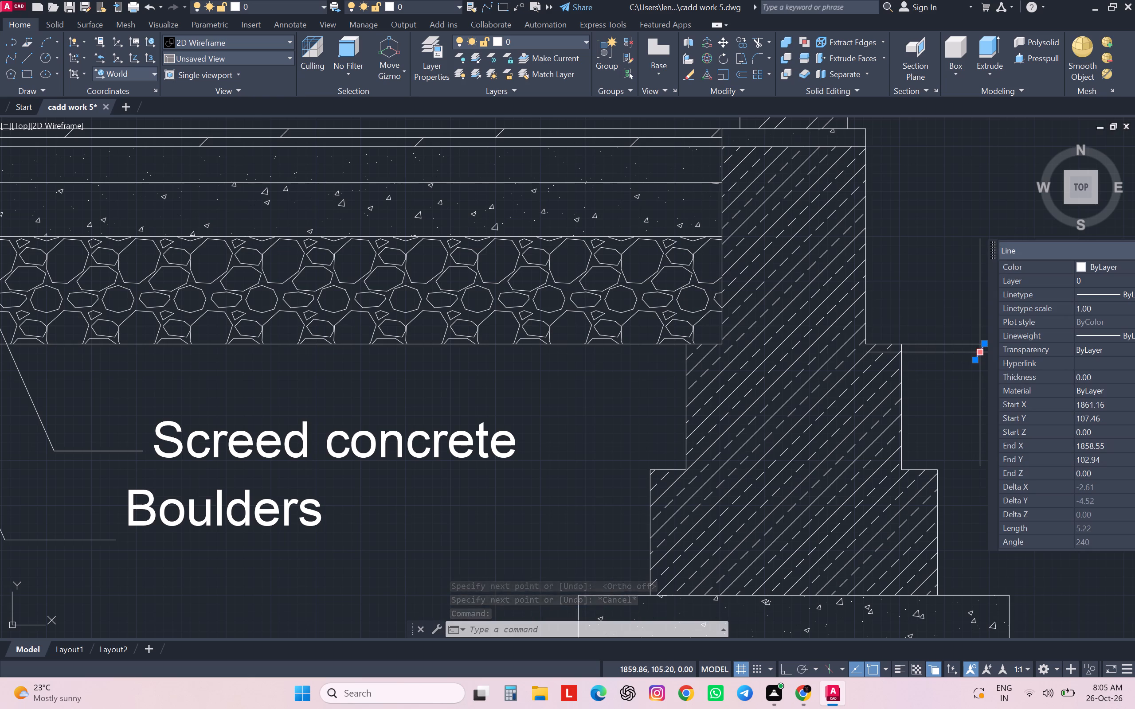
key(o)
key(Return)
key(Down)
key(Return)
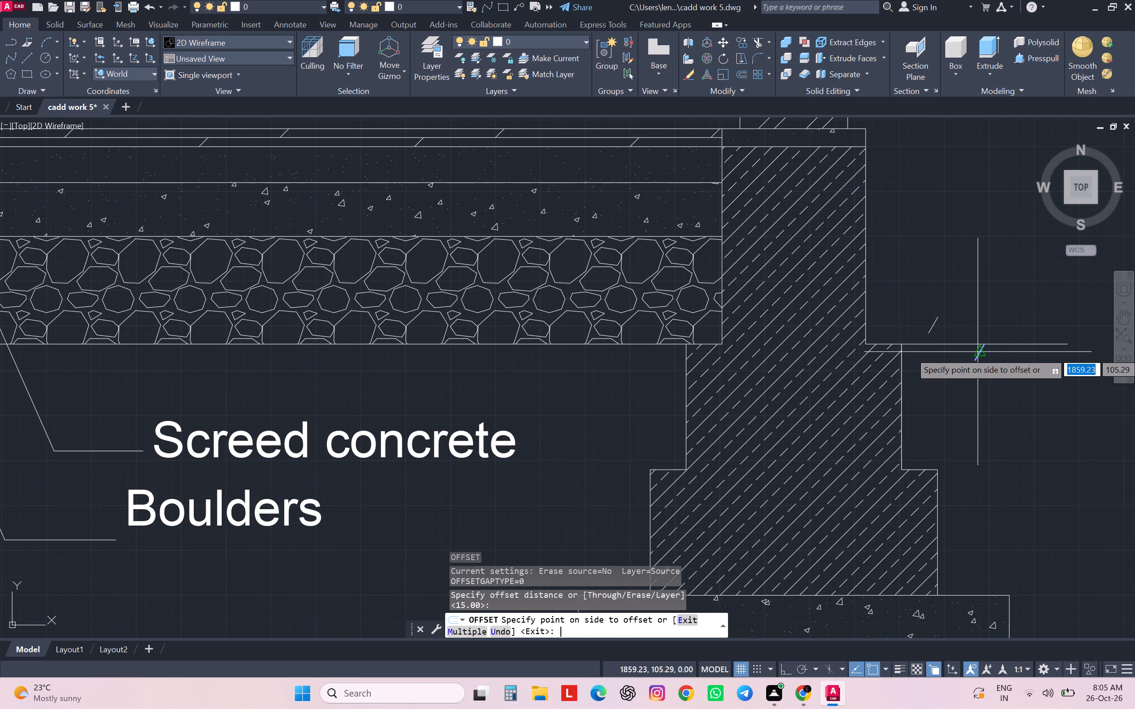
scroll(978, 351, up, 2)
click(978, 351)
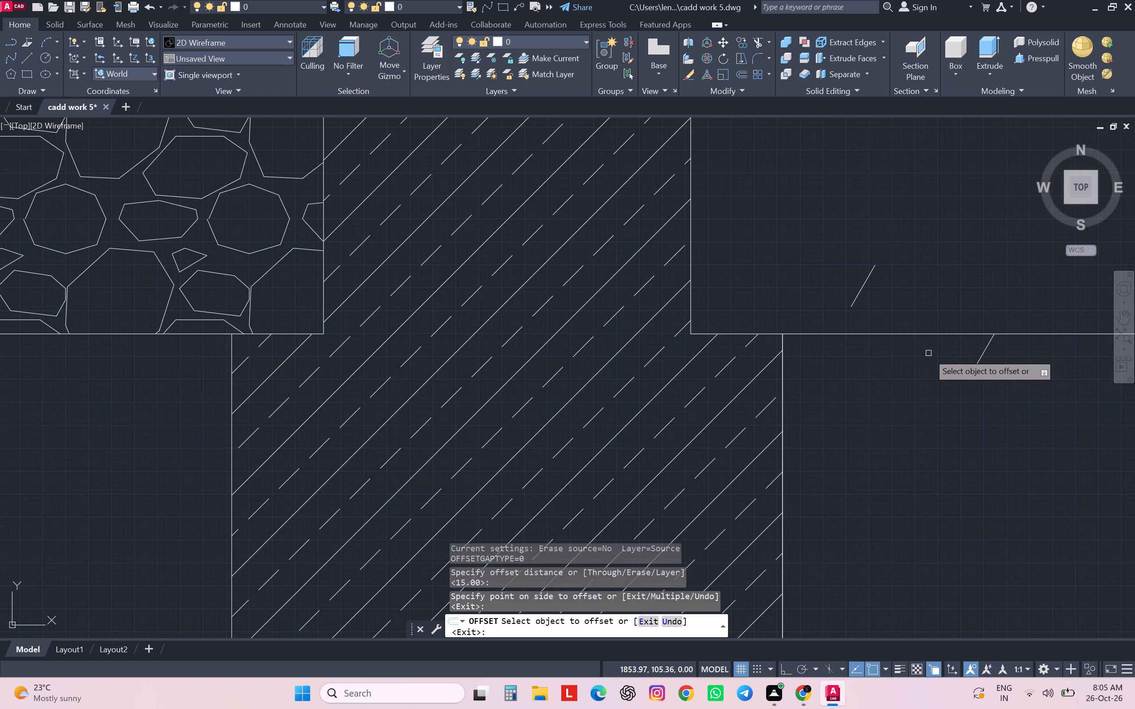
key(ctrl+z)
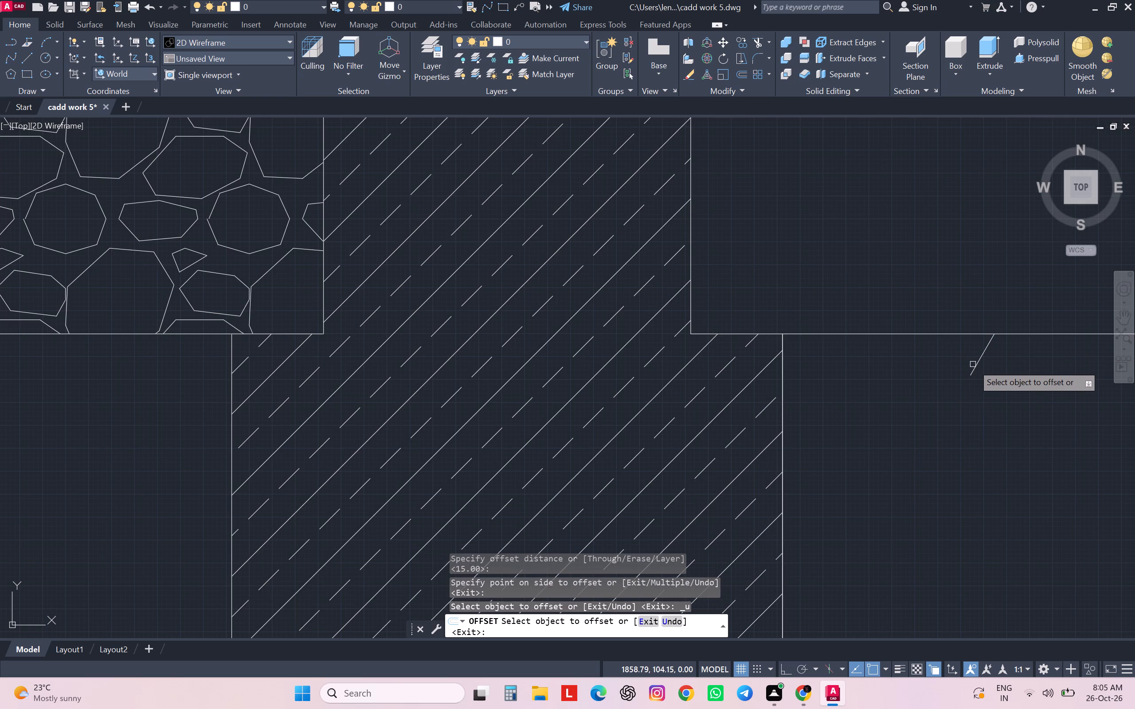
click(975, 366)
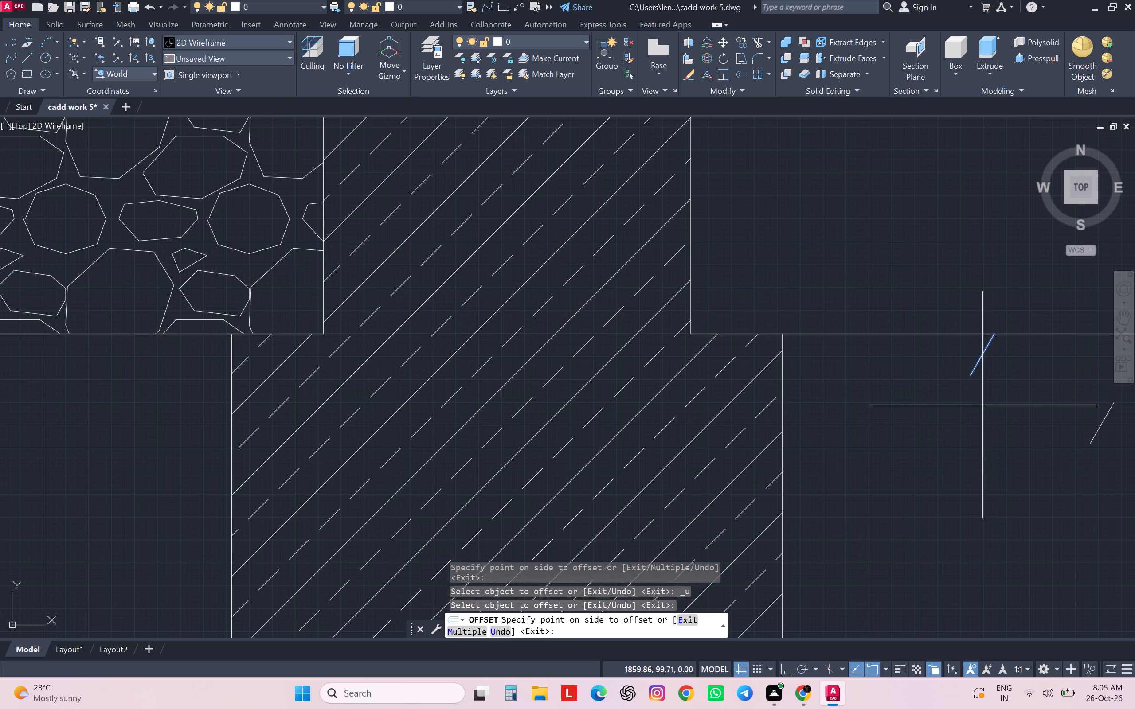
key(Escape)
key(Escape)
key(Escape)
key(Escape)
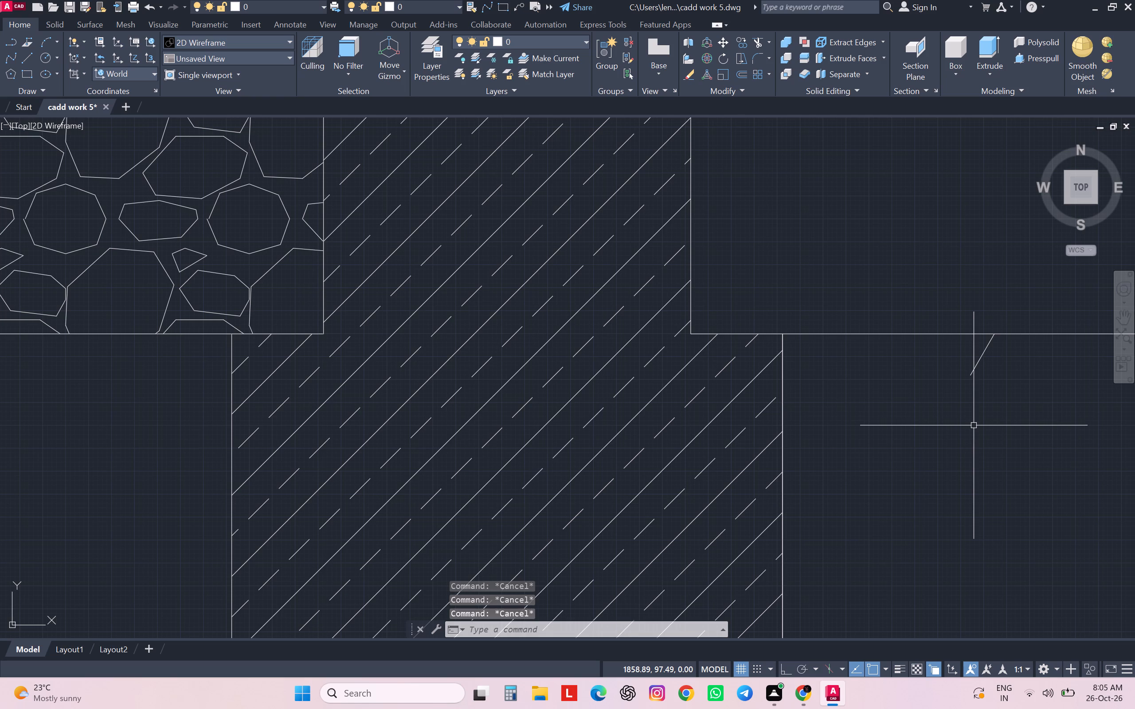
Draw two more slanted ticks about 5 units long under the ground line, spaced about 3 units apart toward the foundation.
key(l)
key(Return)
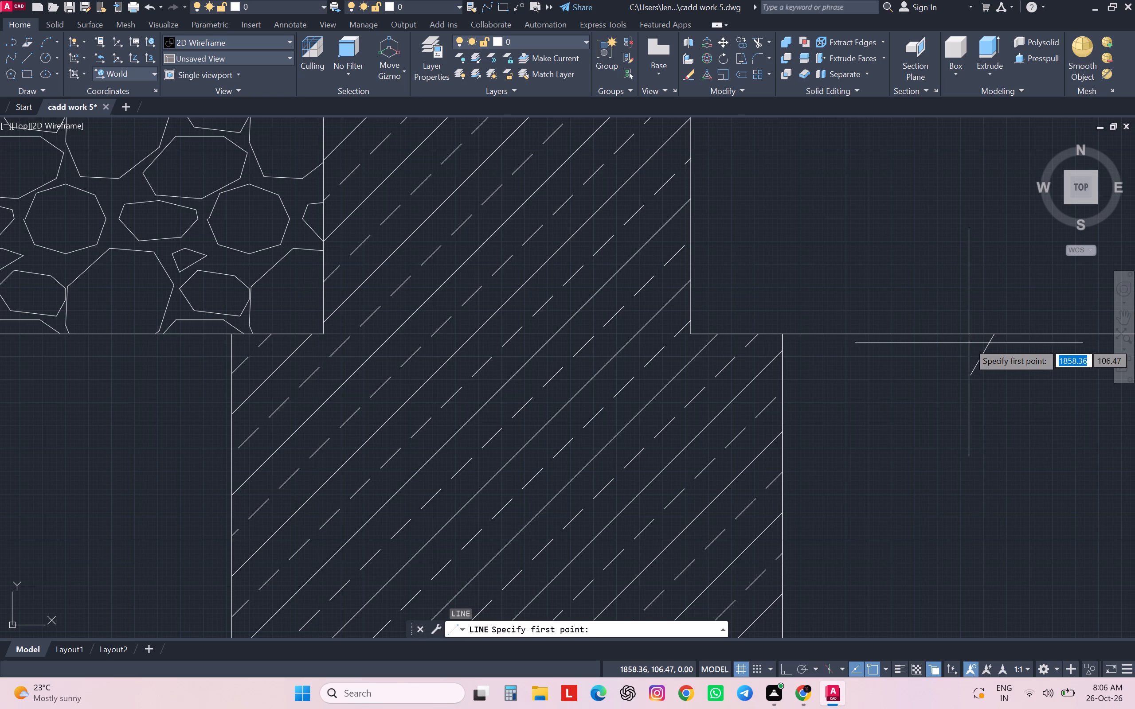
click(965, 336)
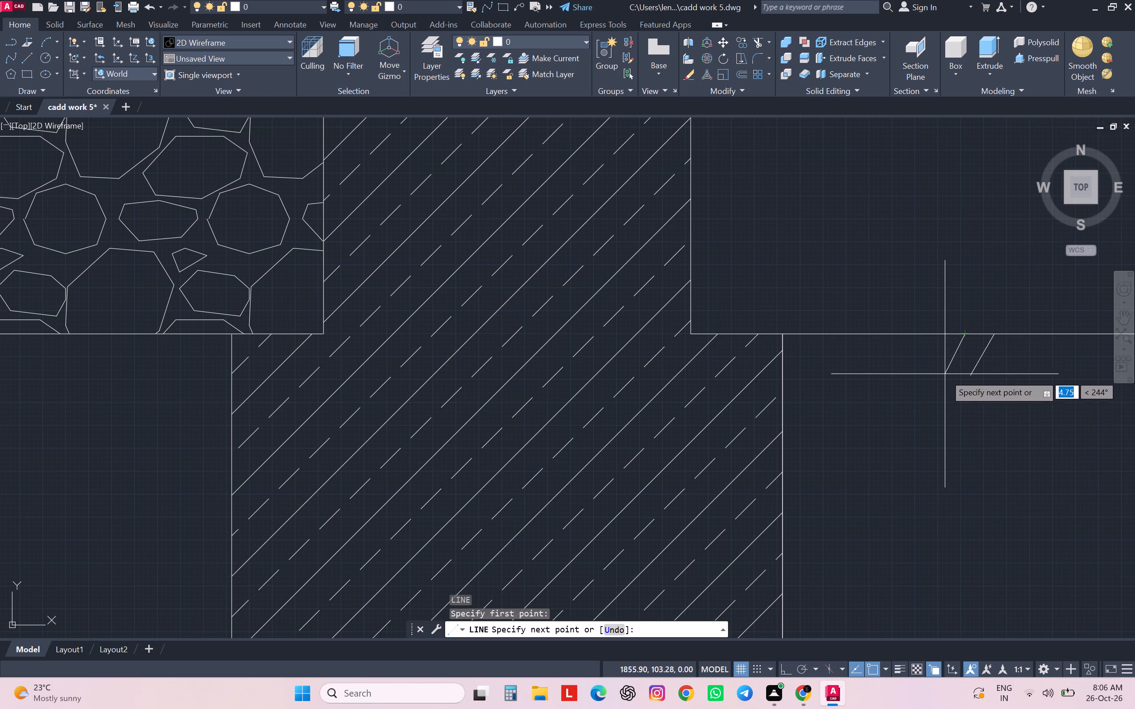
click(942, 374)
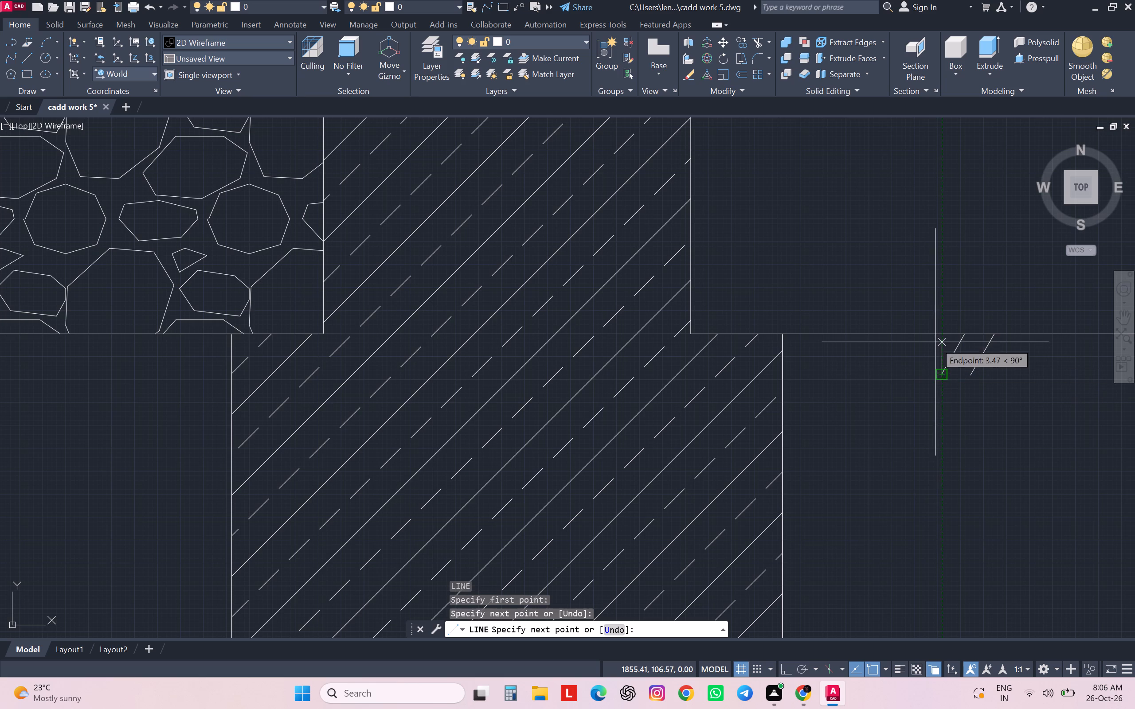
key(Escape)
key(space)
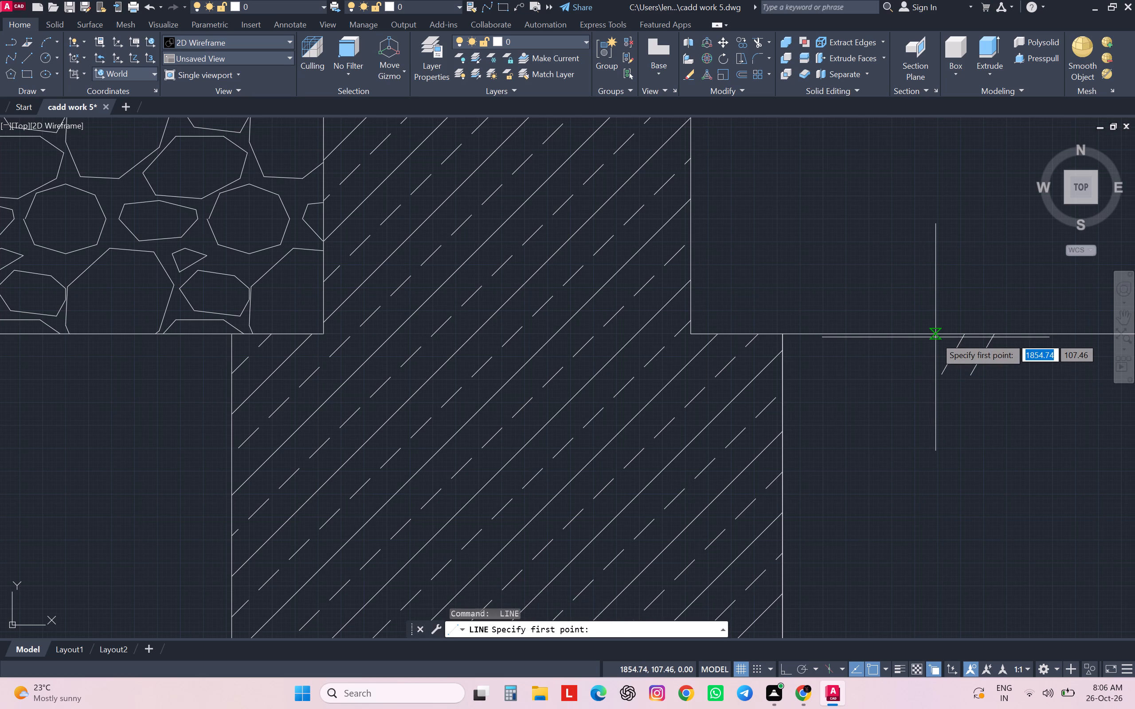
click(935, 337)
click(912, 371)
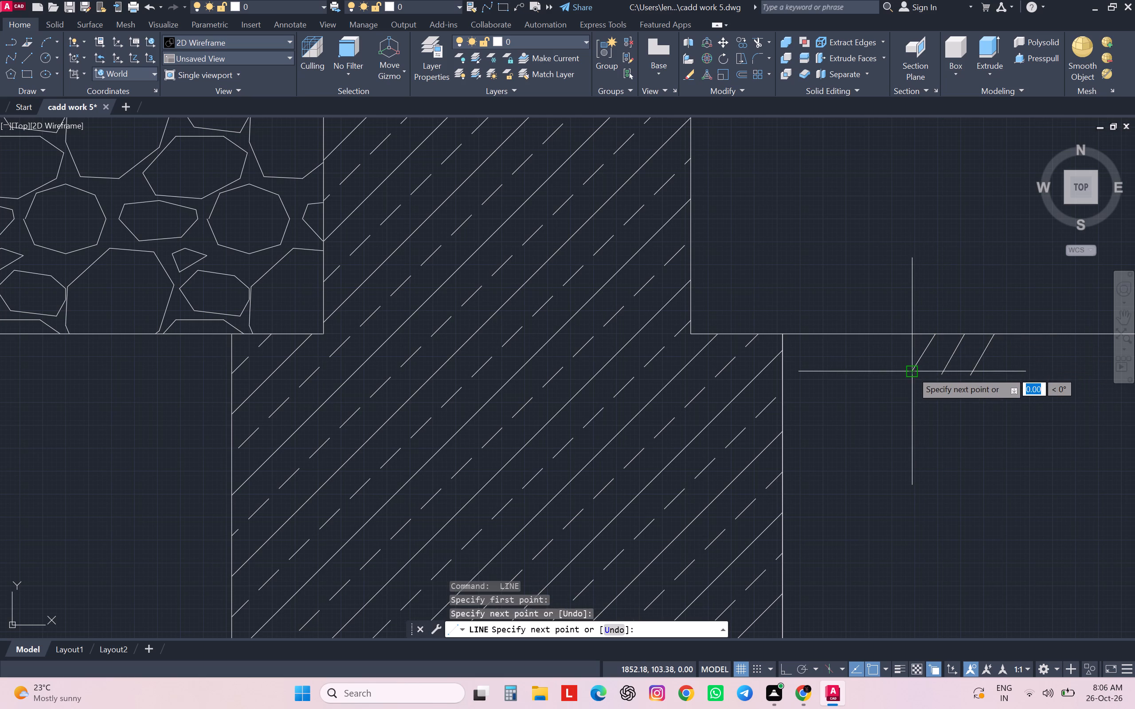
key(Escape)
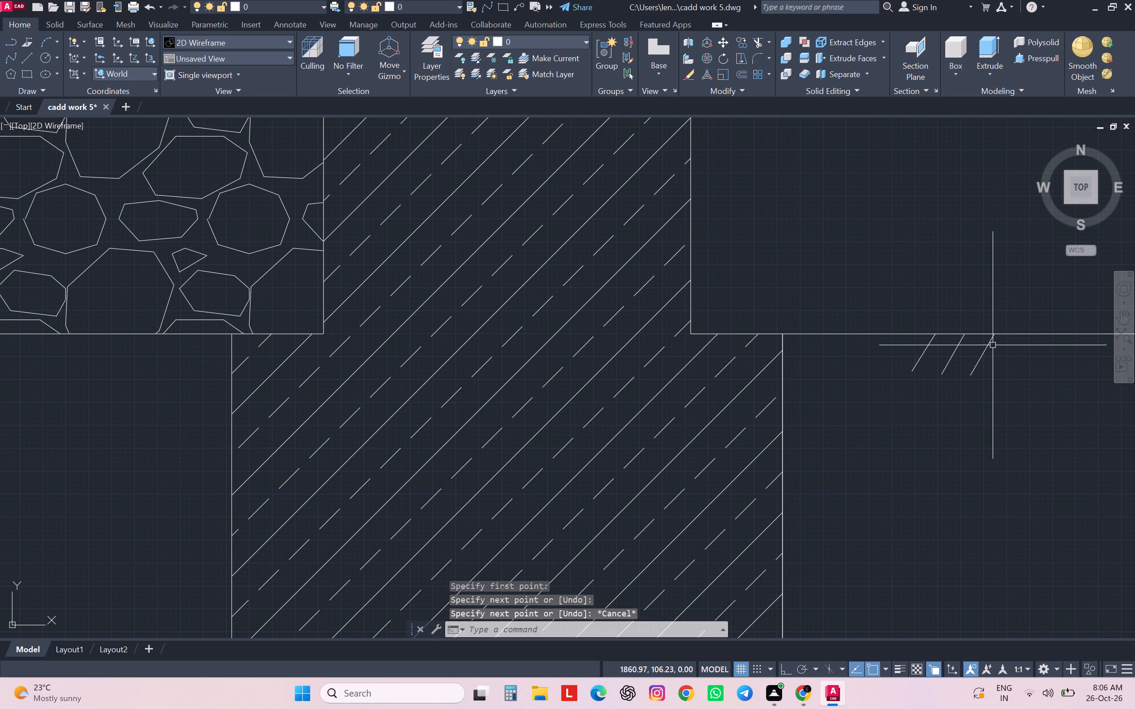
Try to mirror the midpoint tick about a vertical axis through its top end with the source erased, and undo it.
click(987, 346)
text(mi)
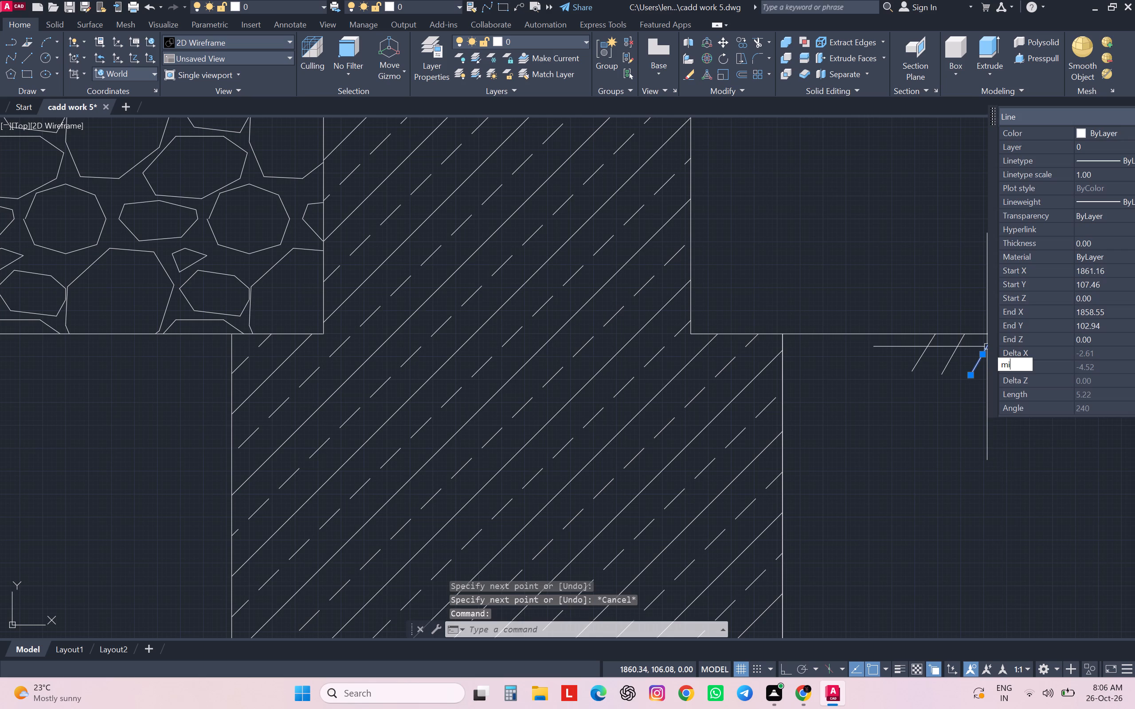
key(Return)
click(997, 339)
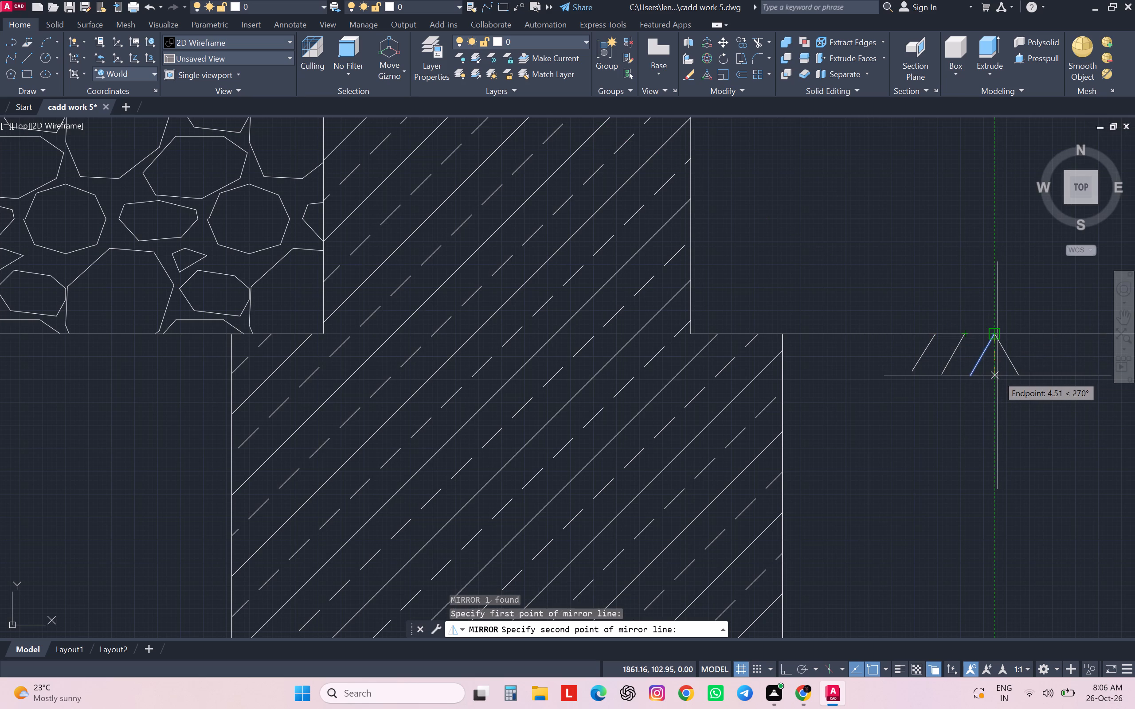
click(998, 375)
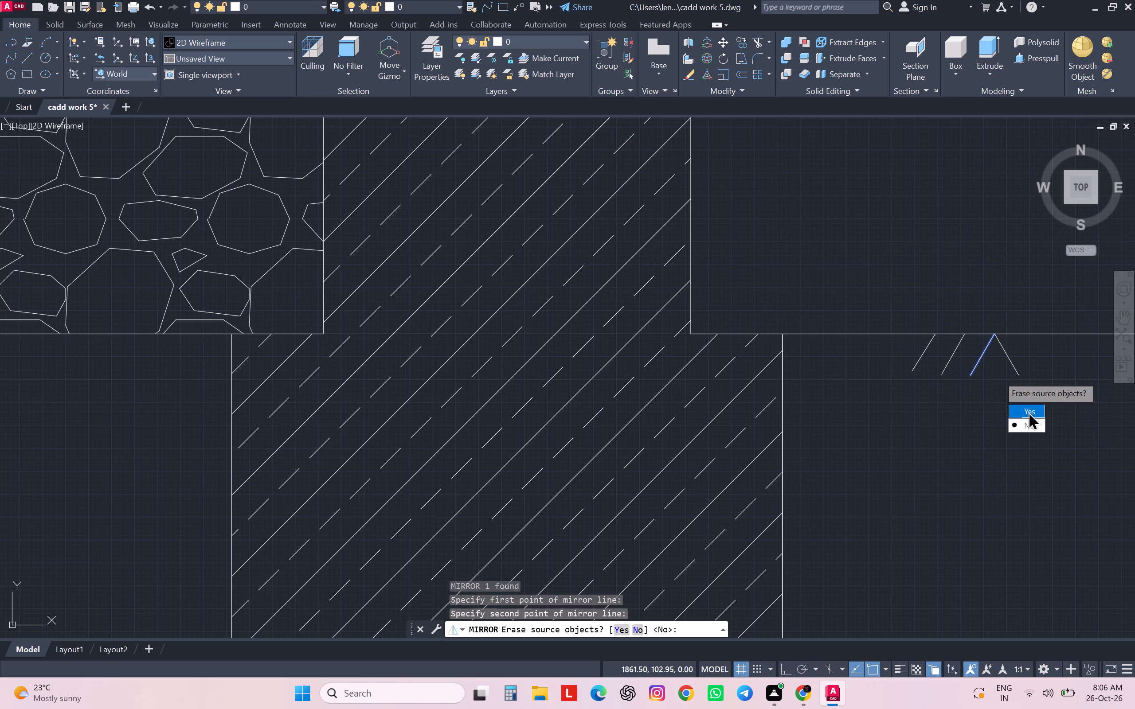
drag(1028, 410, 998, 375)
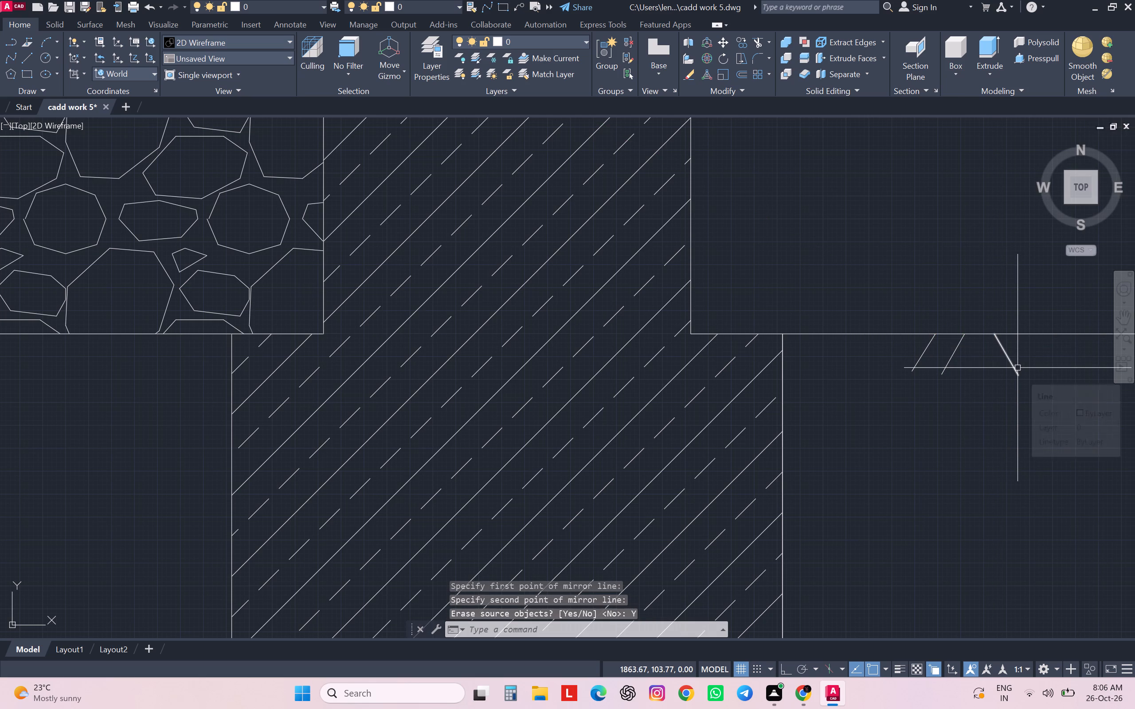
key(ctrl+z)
Mirror the midpoint tick about a vertical axis through its top end, keeping the source line.
click(986, 354)
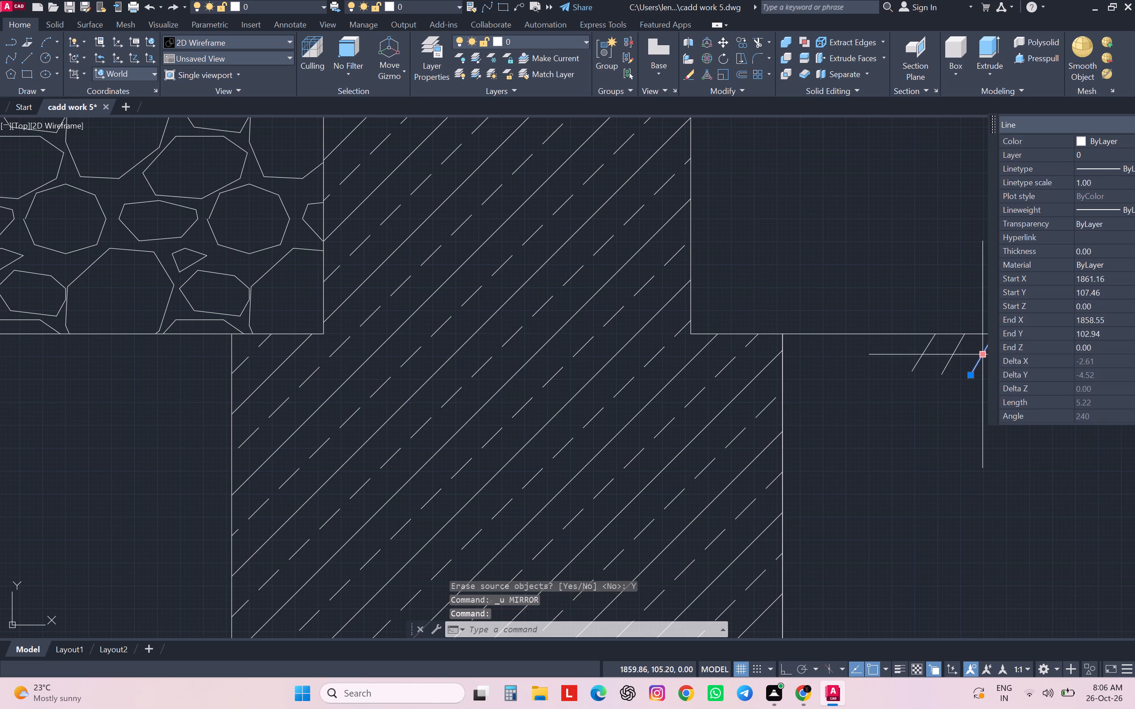
text(mi)
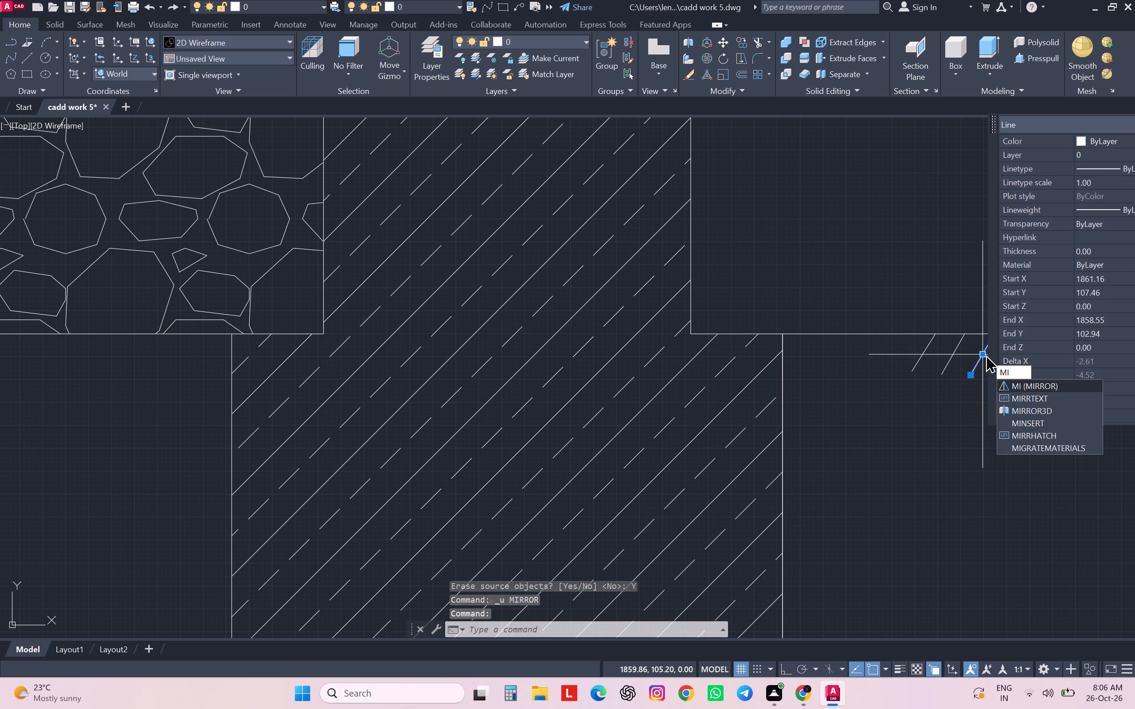
key(Return)
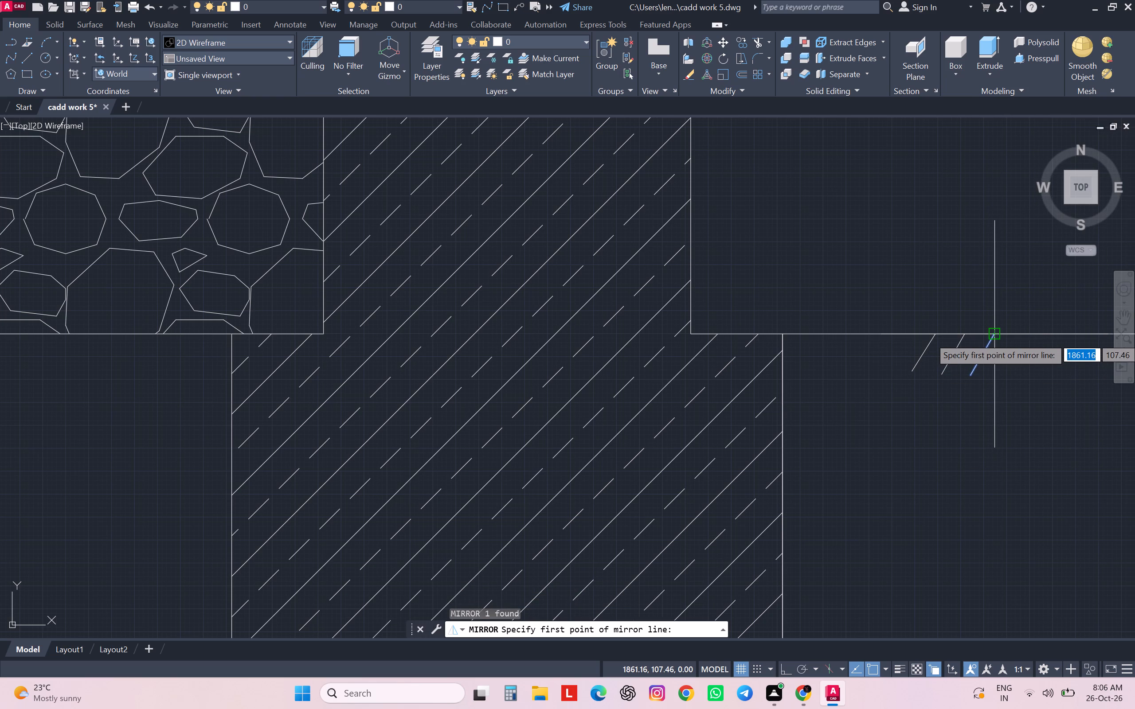
click(996, 337)
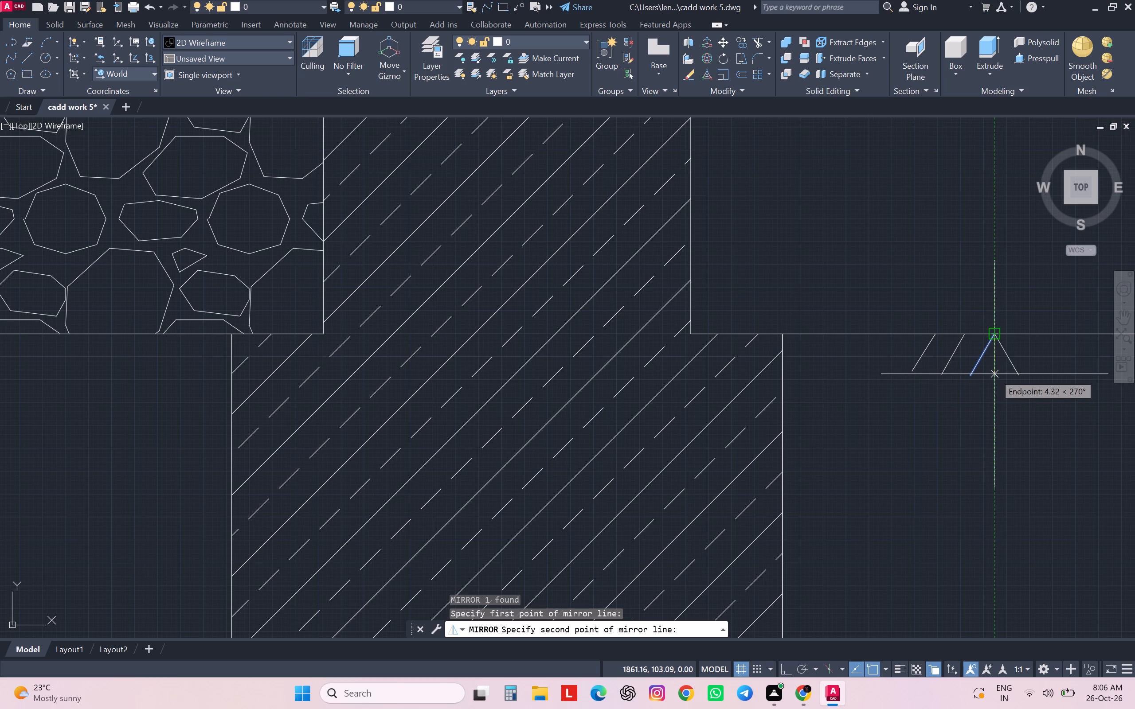
click(994, 374)
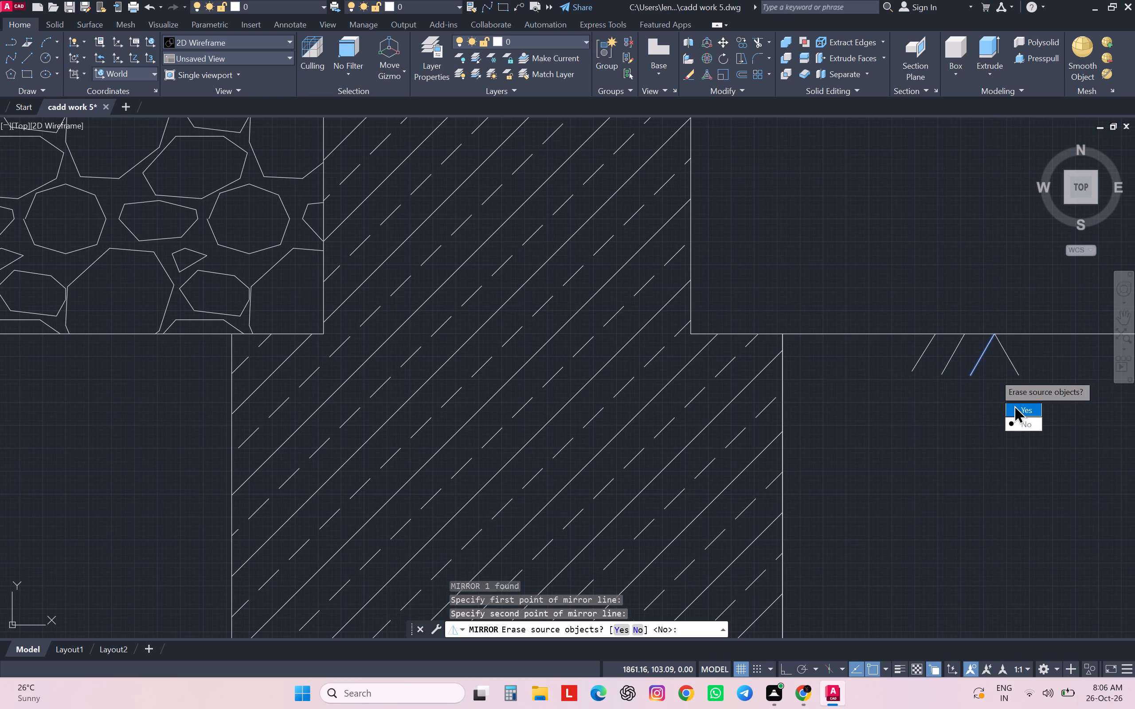
drag(1020, 423, 994, 374)
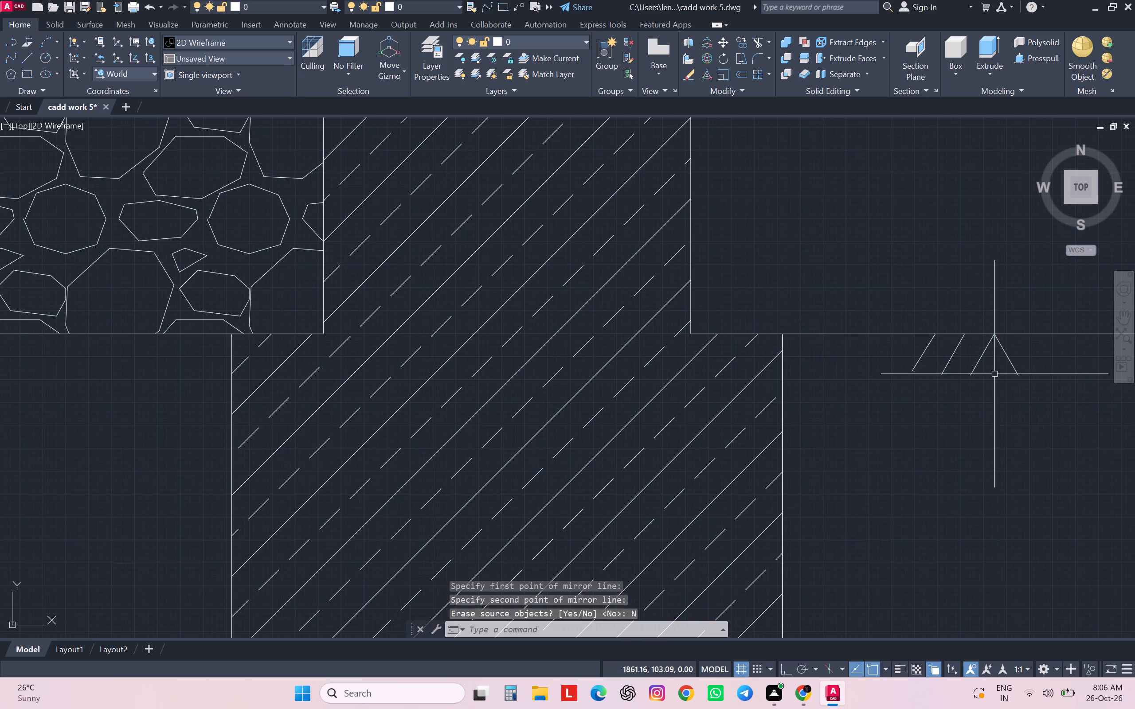
Copy the mirrored tick twice along the ground line, spaced about 3 units apart, away from the right foundation.
click(1004, 348)
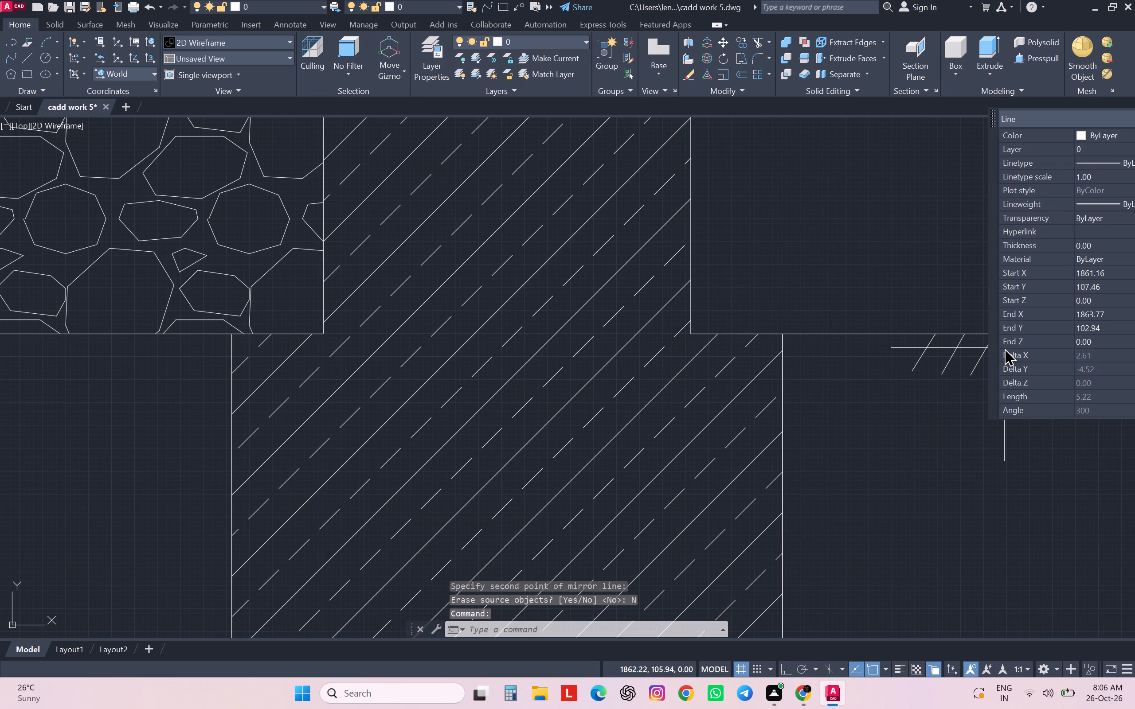
key(c)
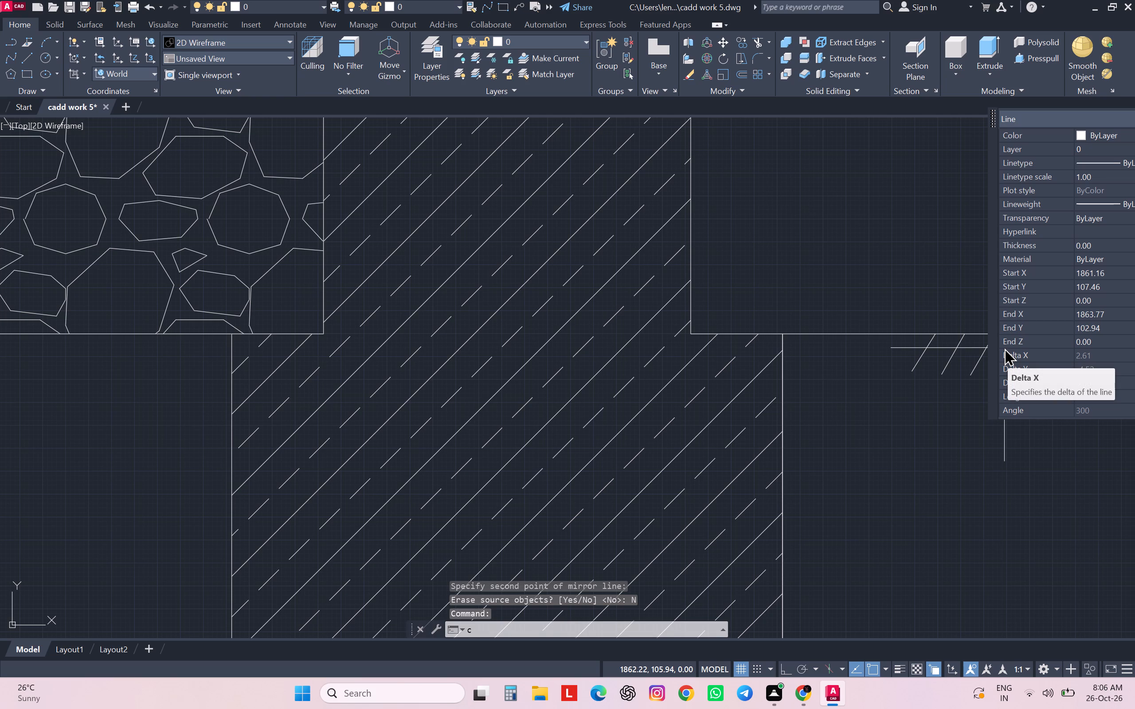
key(o)
key(Return)
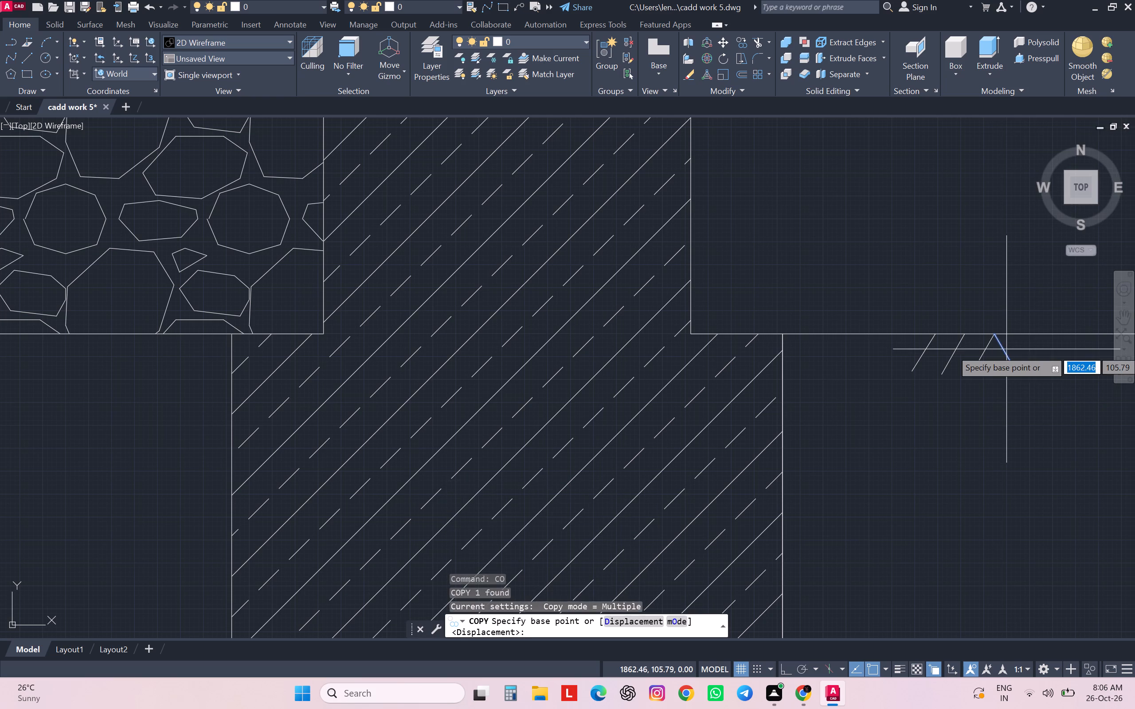
click(997, 334)
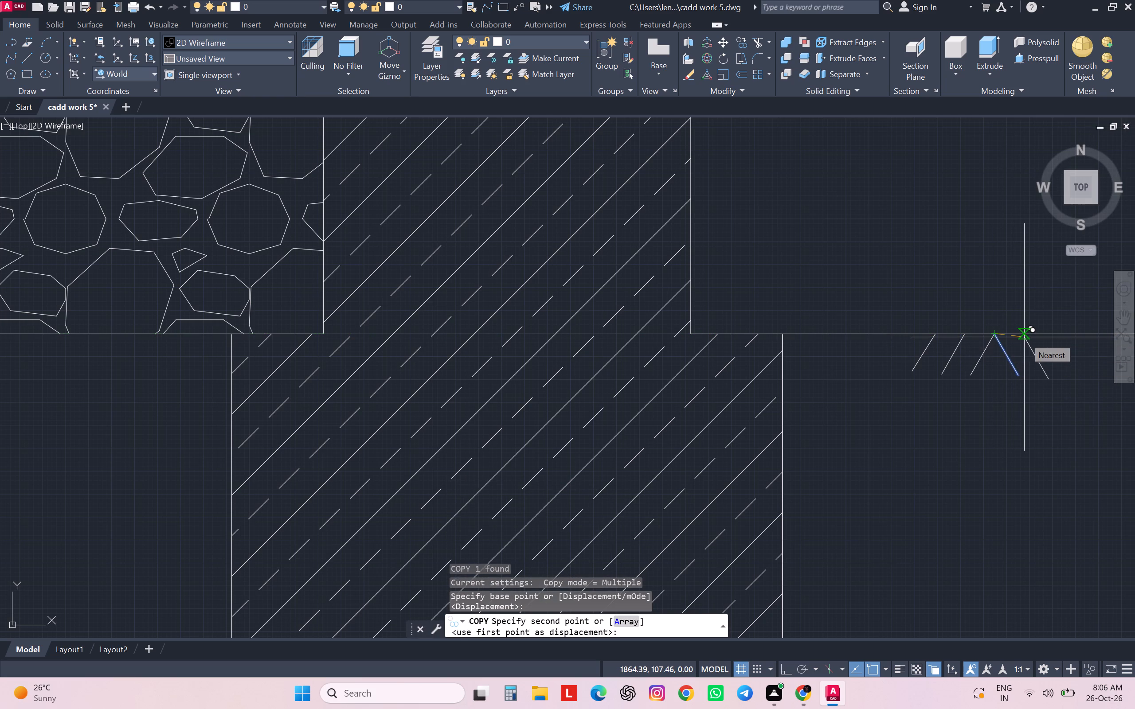
click(1023, 337)
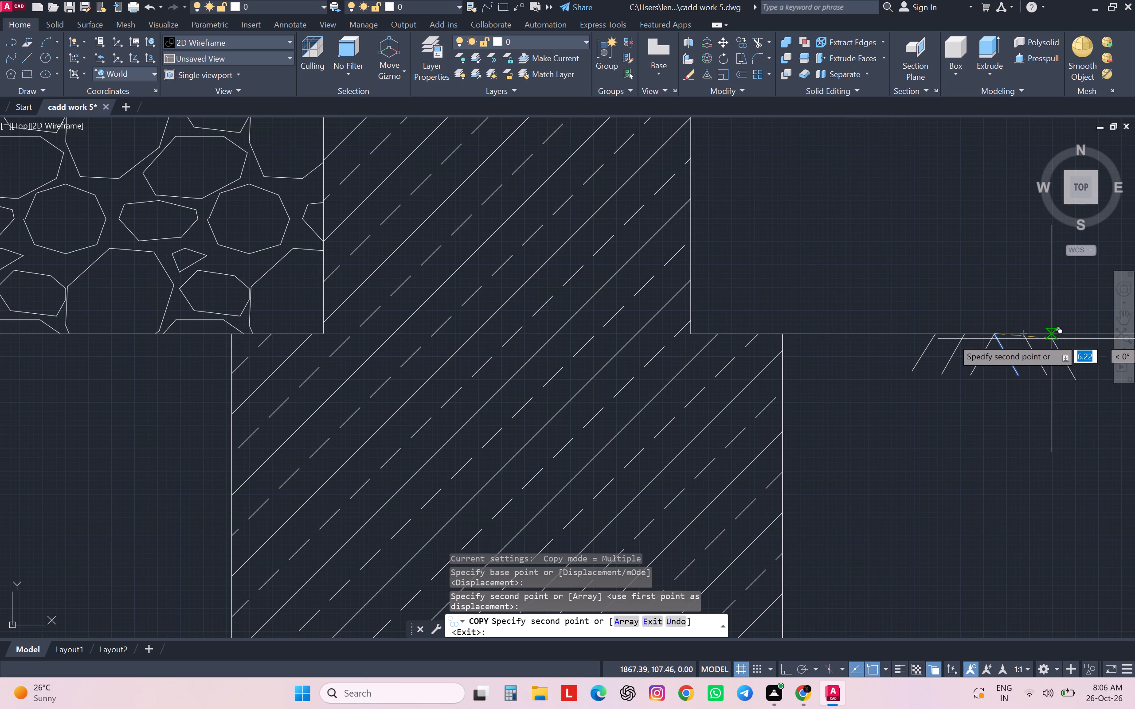
click(1049, 338)
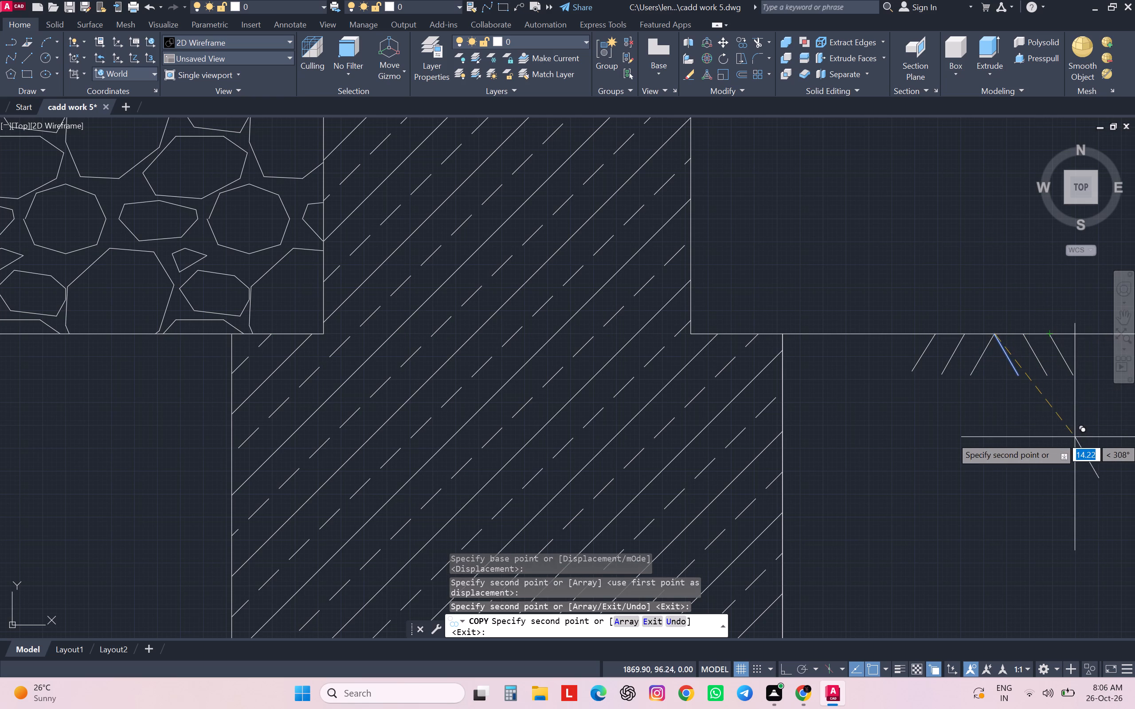
key(Escape)
key(Escape)
key(Escape)
key(Escape)
Copy all six ground ticks from their apex onto the upper extension line of the 60 dimension, beside the left foundation.
scroll(1074, 432, down, 3)
scroll(1073, 415, up, 2)
click(1074, 409)
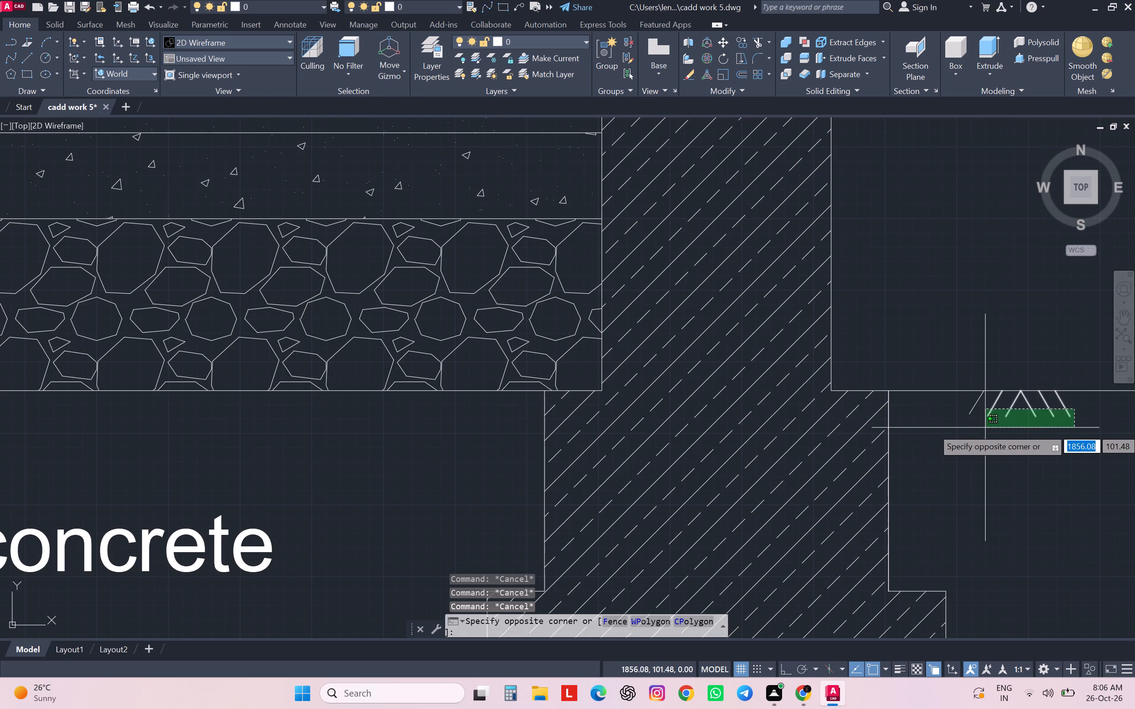
click(965, 433)
text(co)
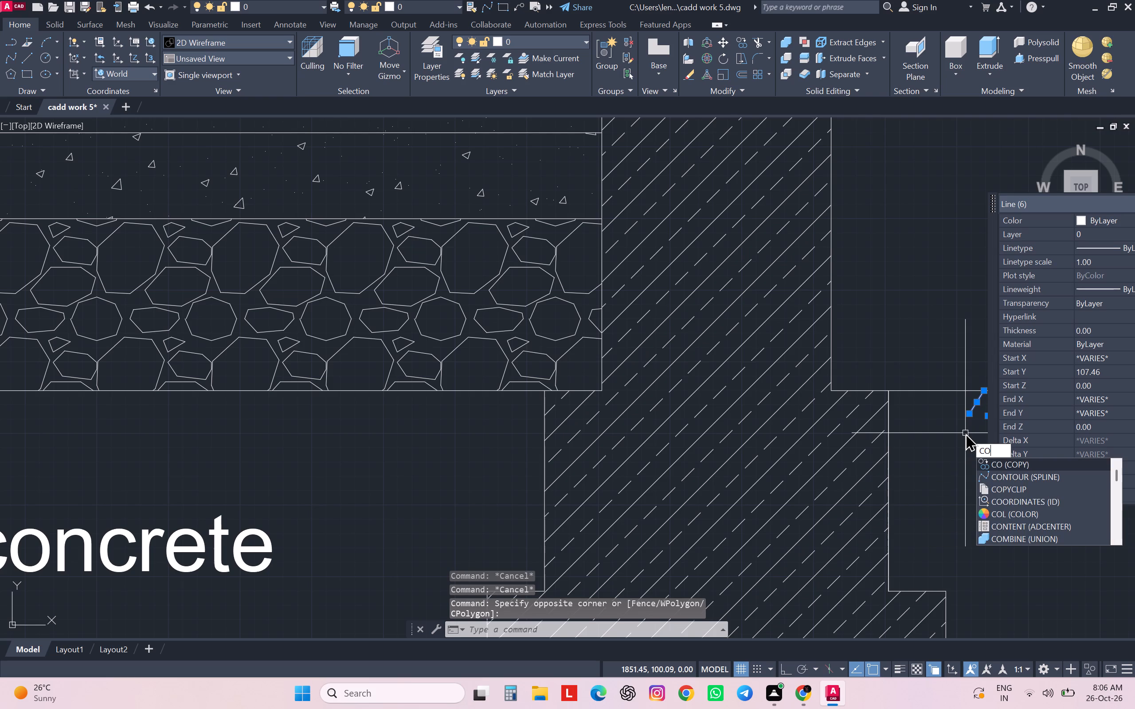
key(Return)
click(1016, 393)
scroll(1016, 391, down, 2)
scroll(934, 404, down, 2)
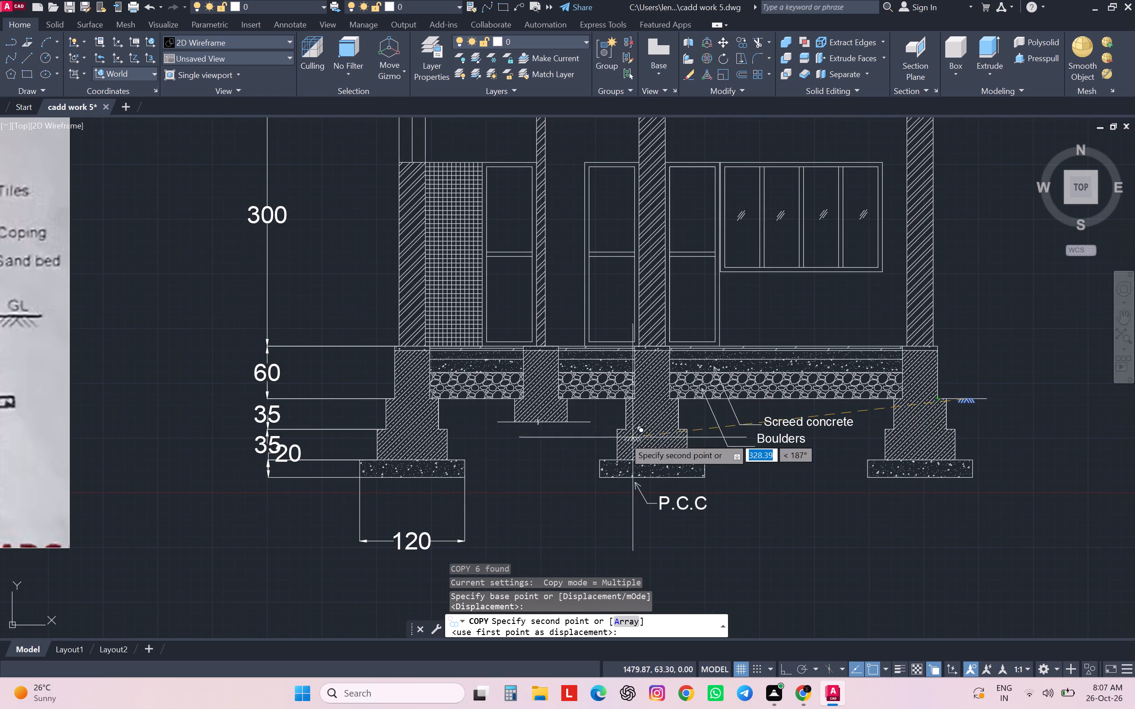
scroll(608, 440, down, 2)
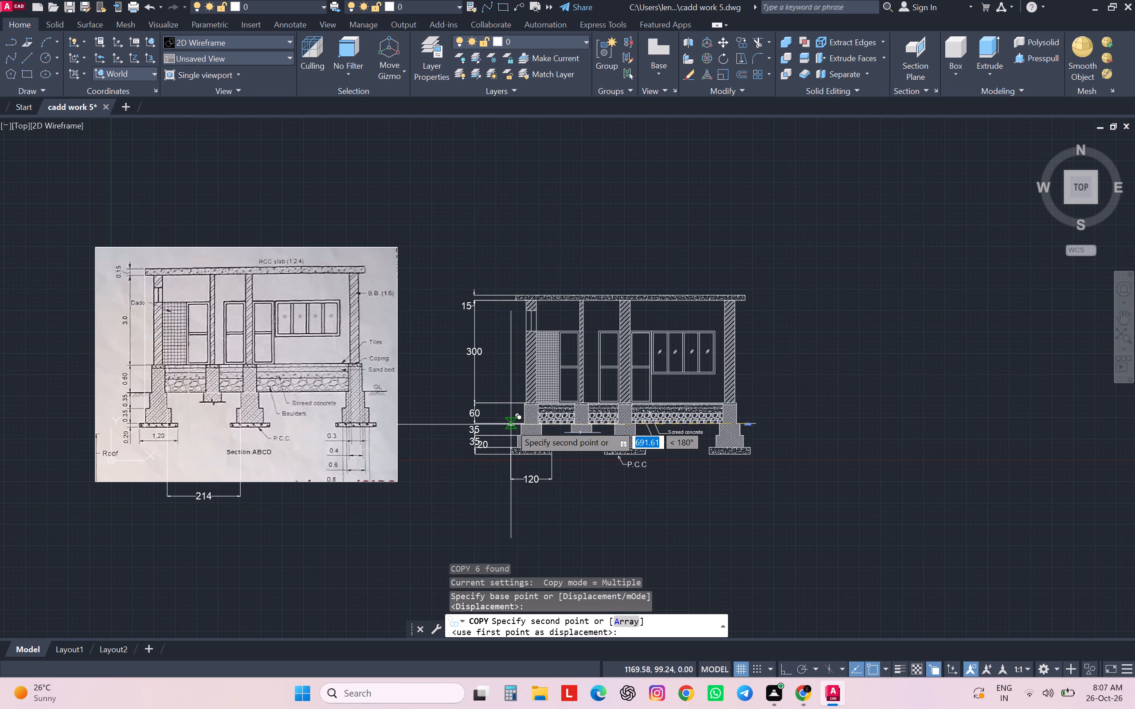
scroll(514, 418, up, 2)
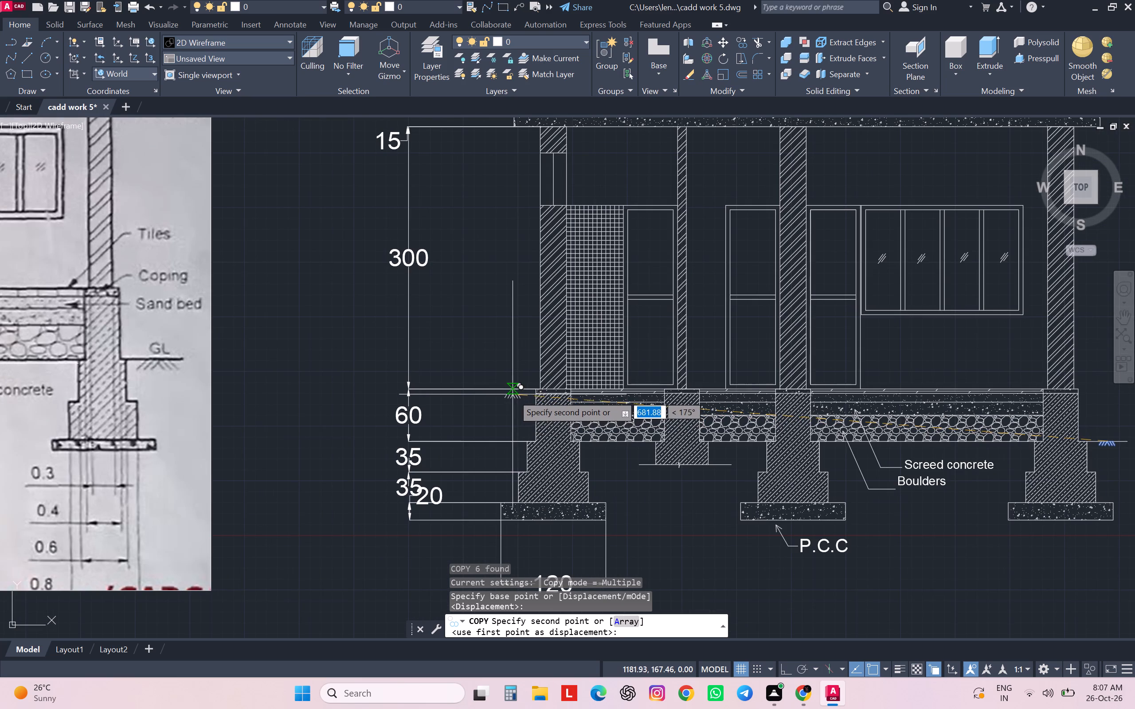
click(513, 392)
key(Escape)
key(Escape)
key(Escape)
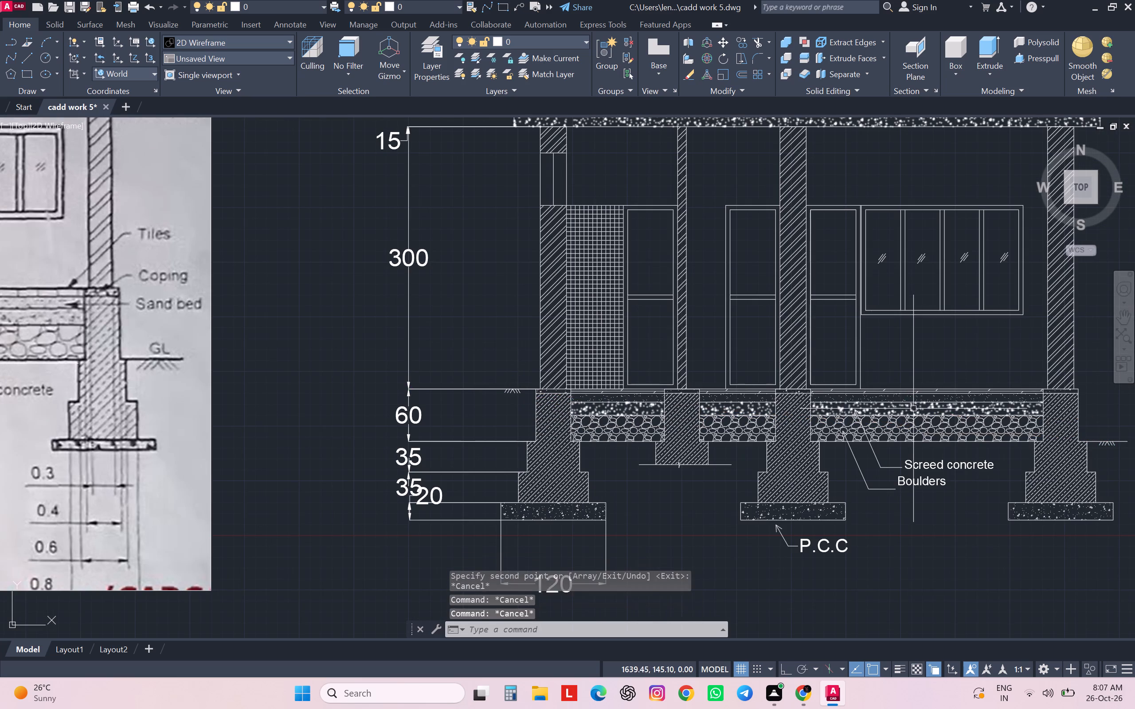
Scale the six copied ticks beside the left foundation to about twice their size, about their apex.
scroll(914, 409, down, 2)
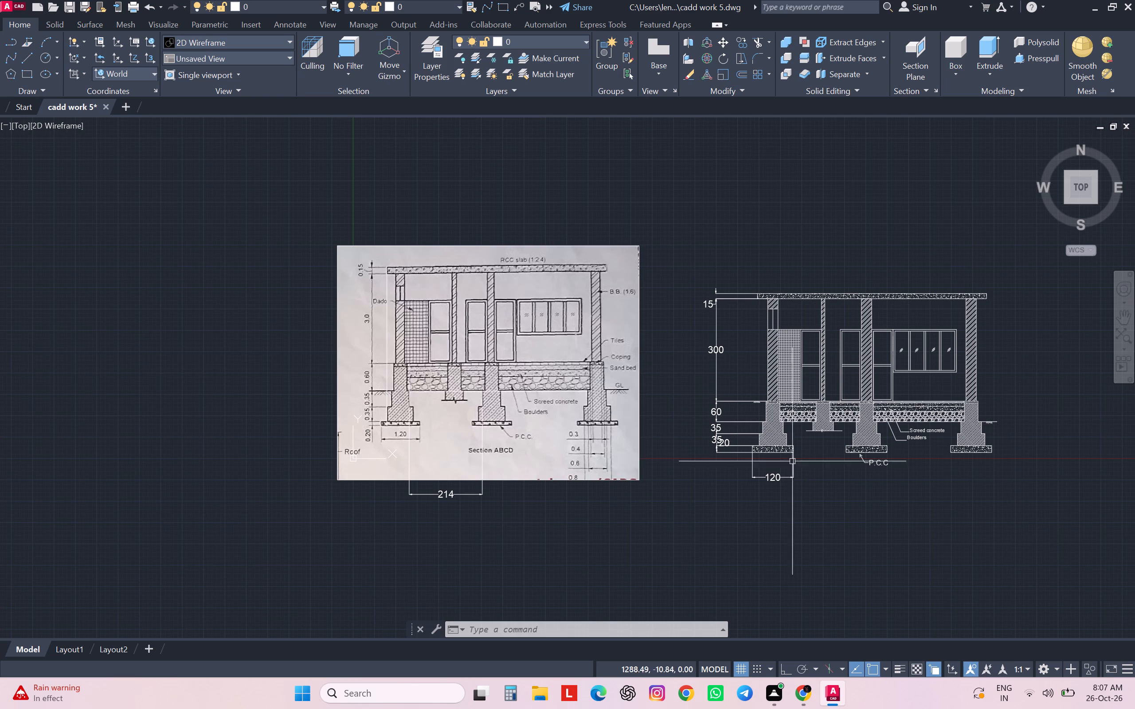
scroll(761, 414, up, 5)
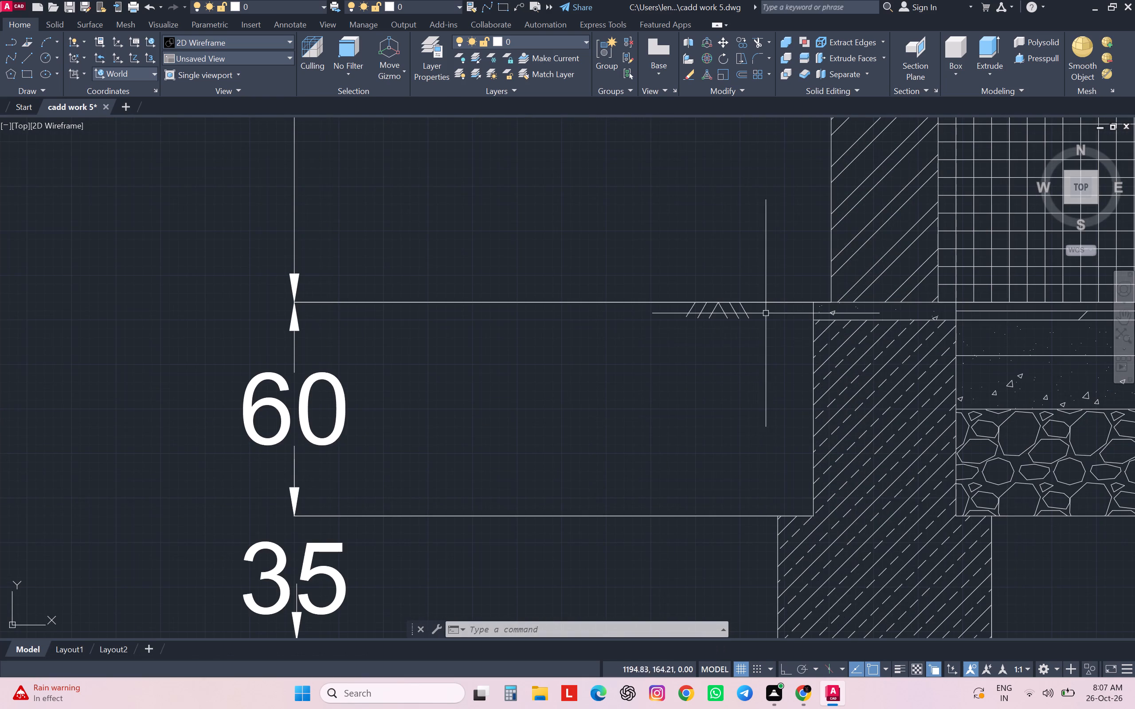
click(766, 313)
click(670, 344)
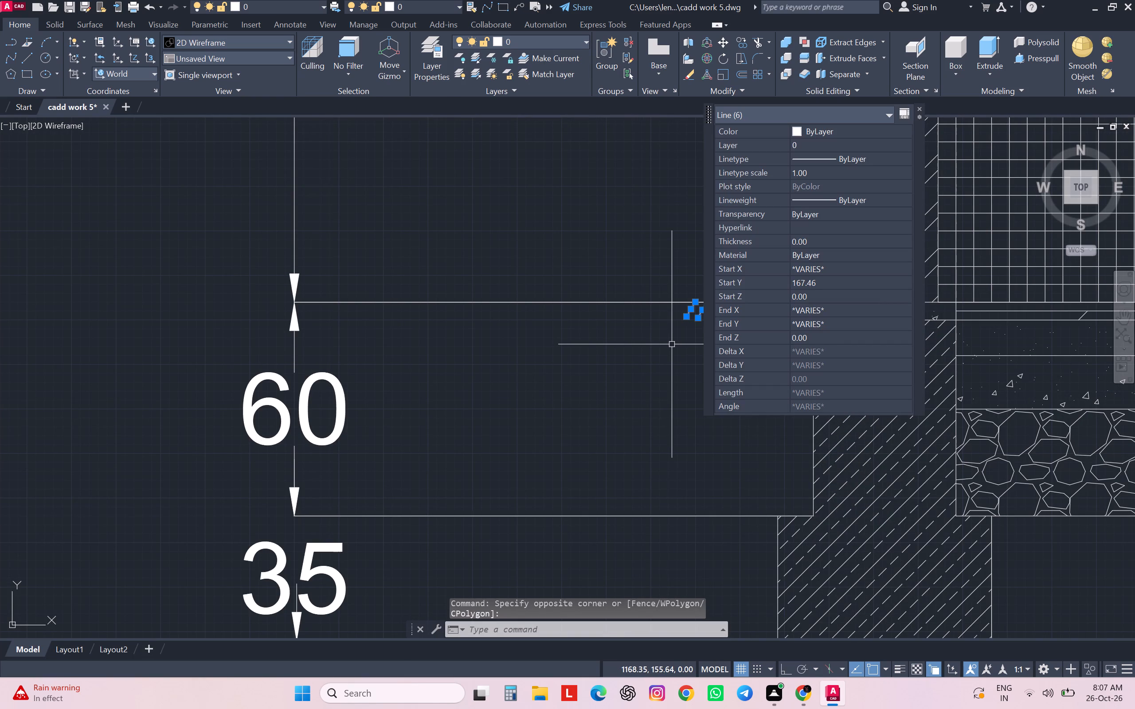
text(sc)
key(Return)
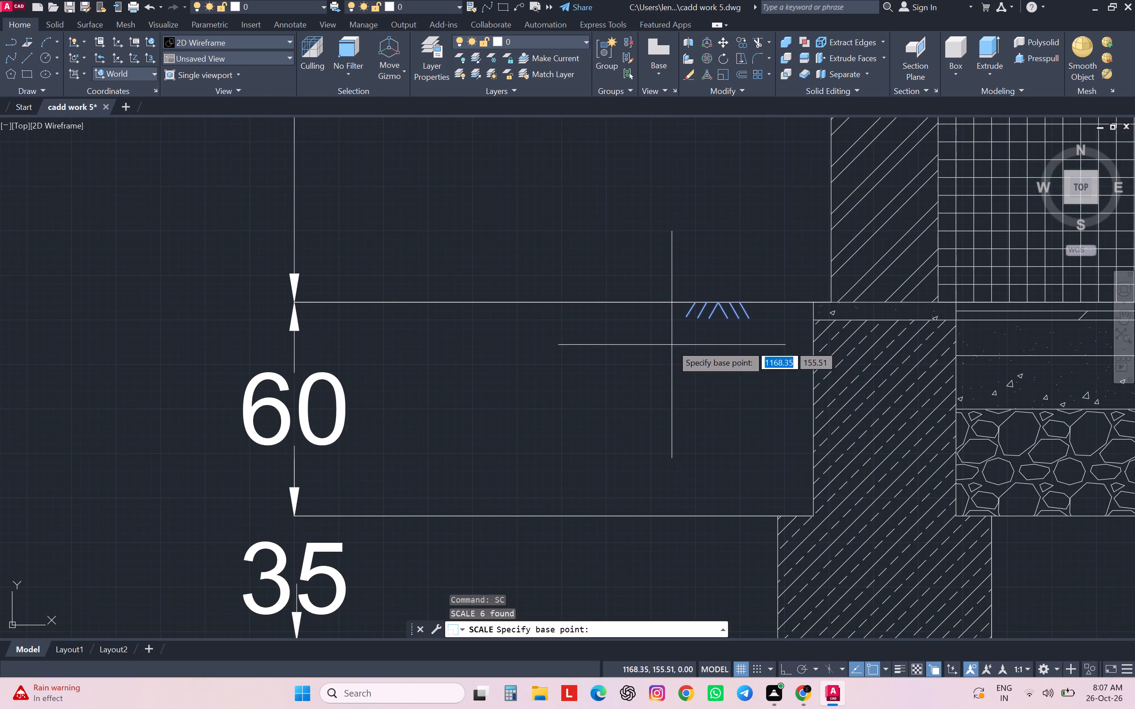
click(719, 304)
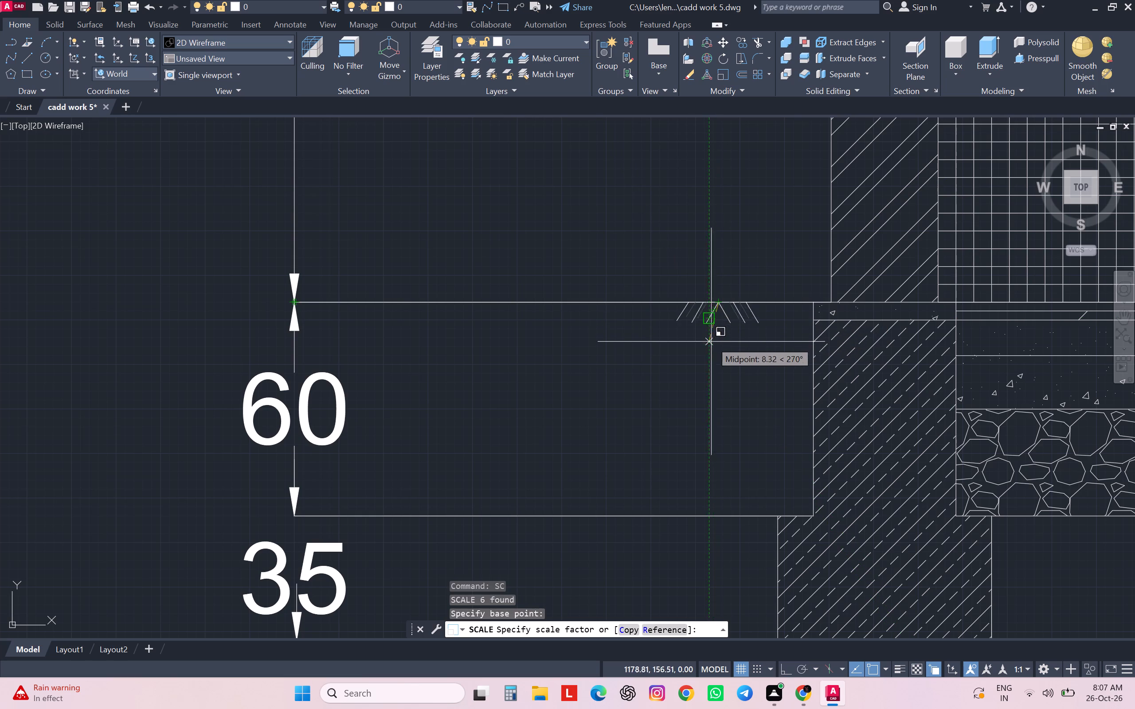
click(697, 363)
Move the six enlarged ticks by their apex down to the ground line at the lower end of the 60 dimension.
scroll(697, 363, down, 4)
middle_drag(853, 417, 722, 425)
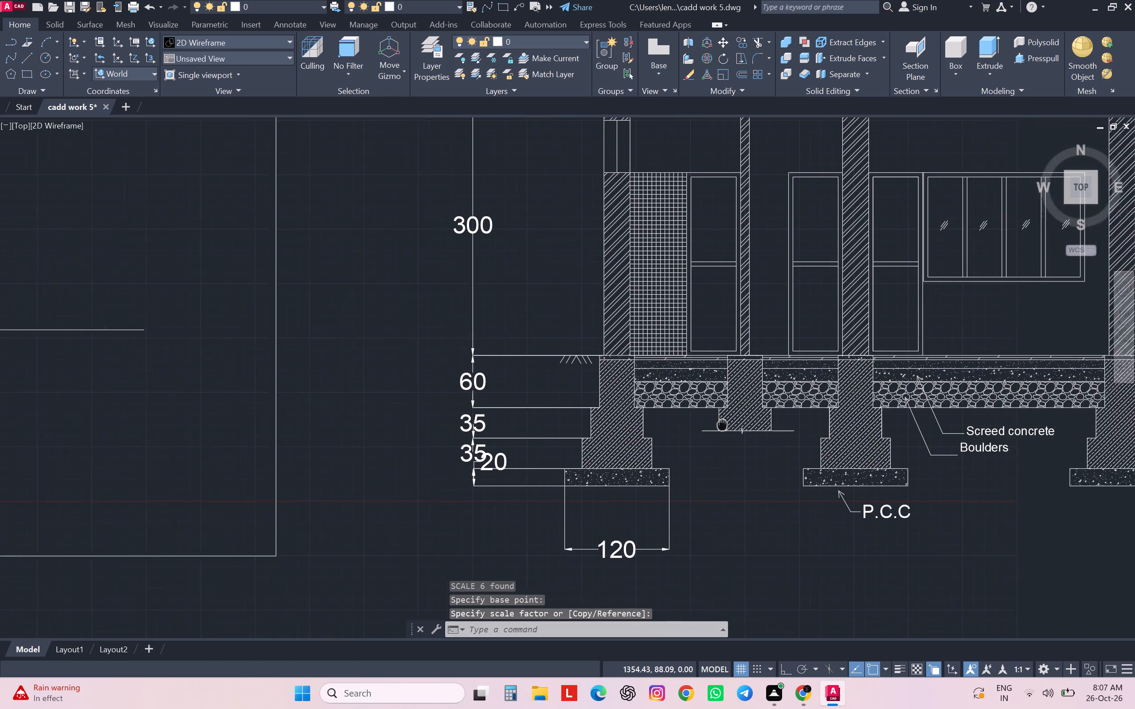
middle_drag(722, 425, 485, 416)
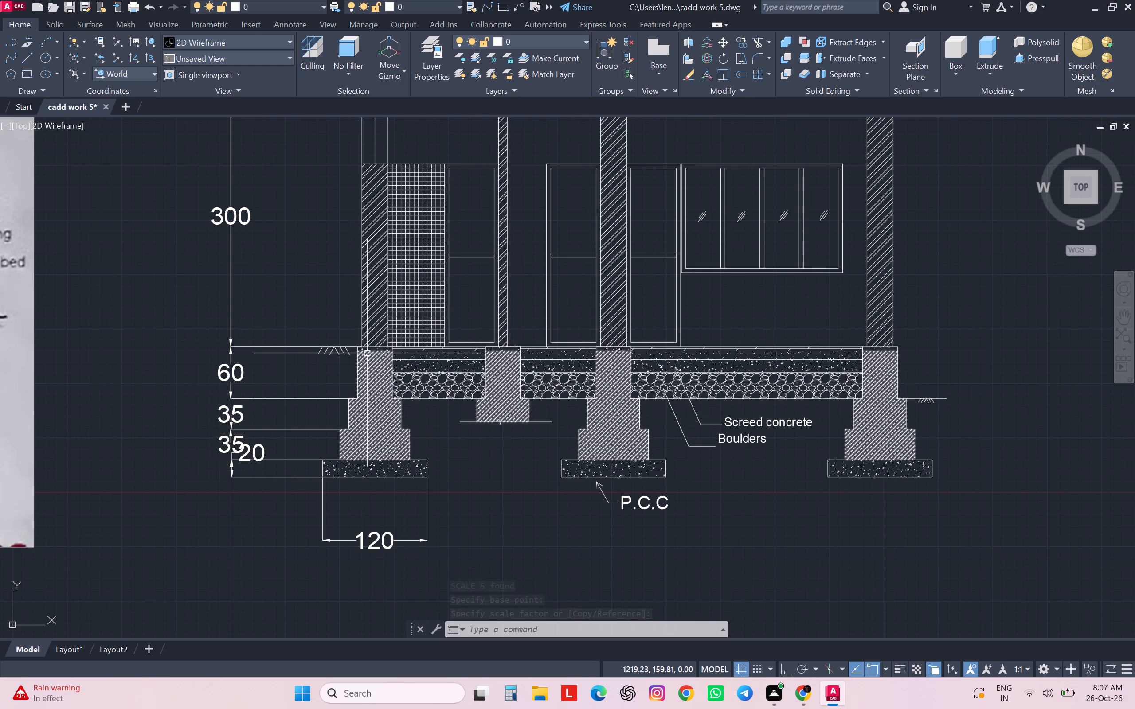
scroll(345, 352, up, 4)
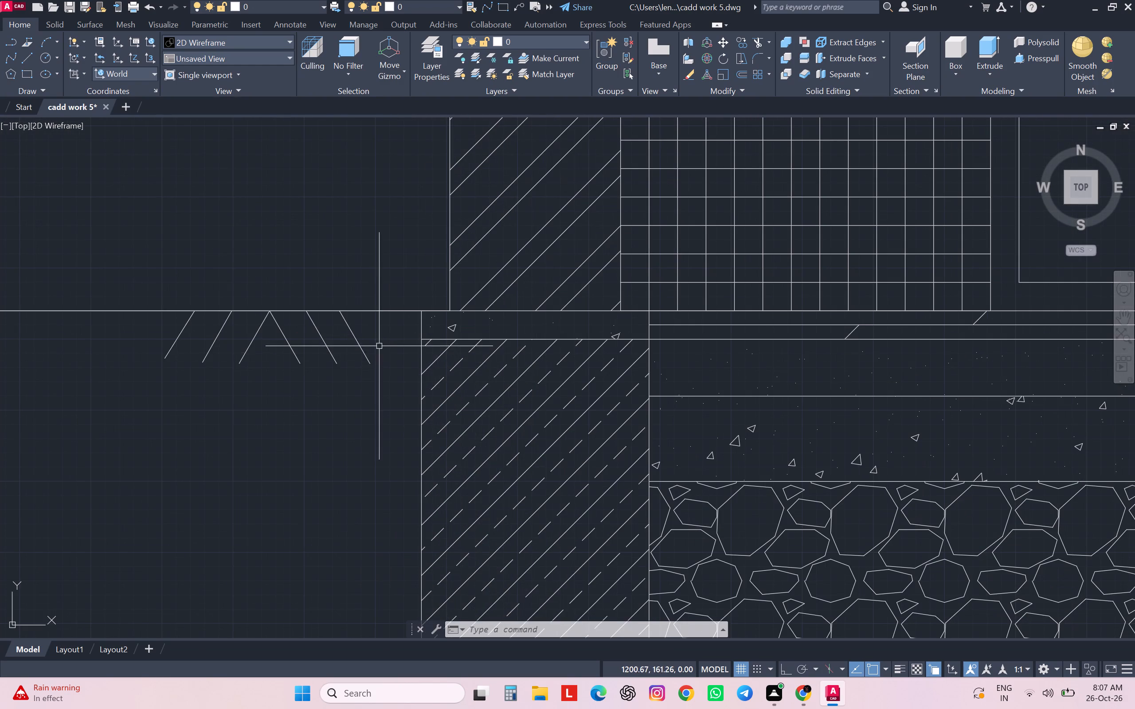
click(379, 346)
click(158, 372)
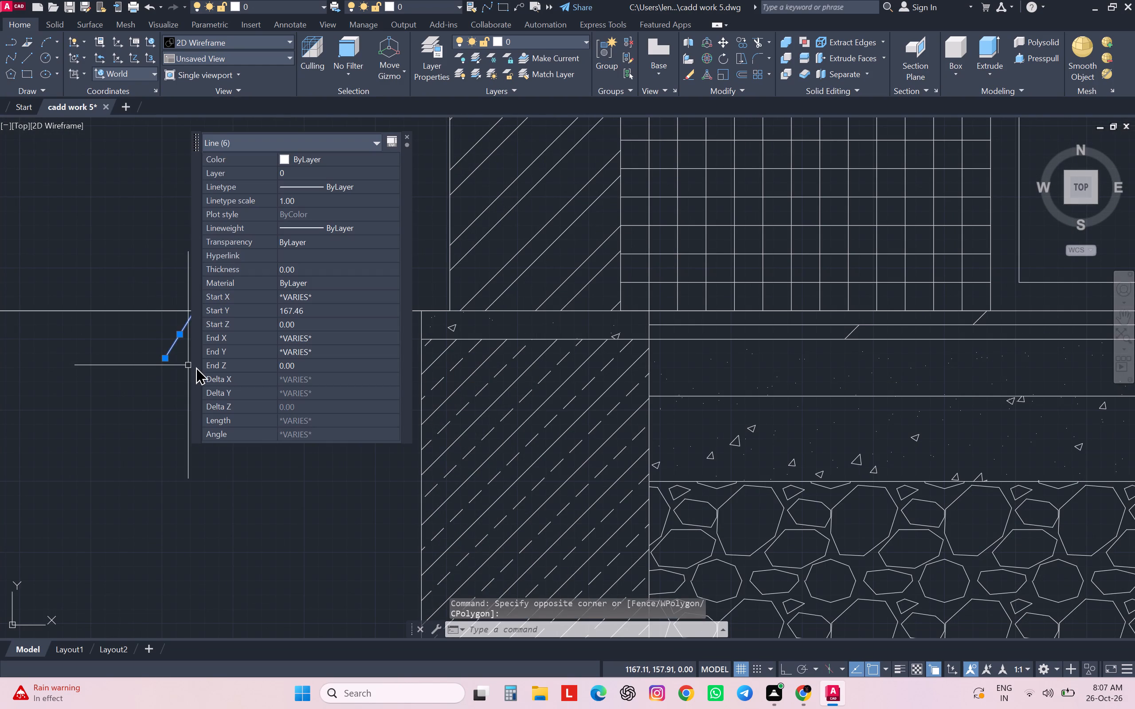
key(m)
key(Return)
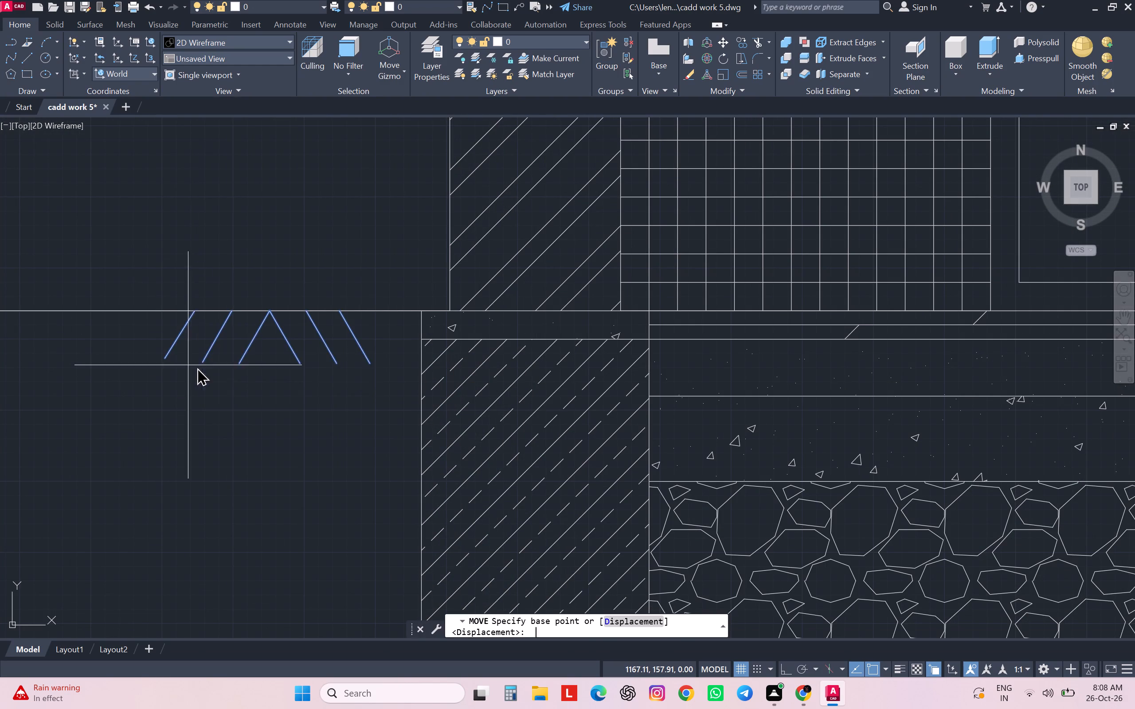
click(272, 313)
scroll(270, 313, down, 5)
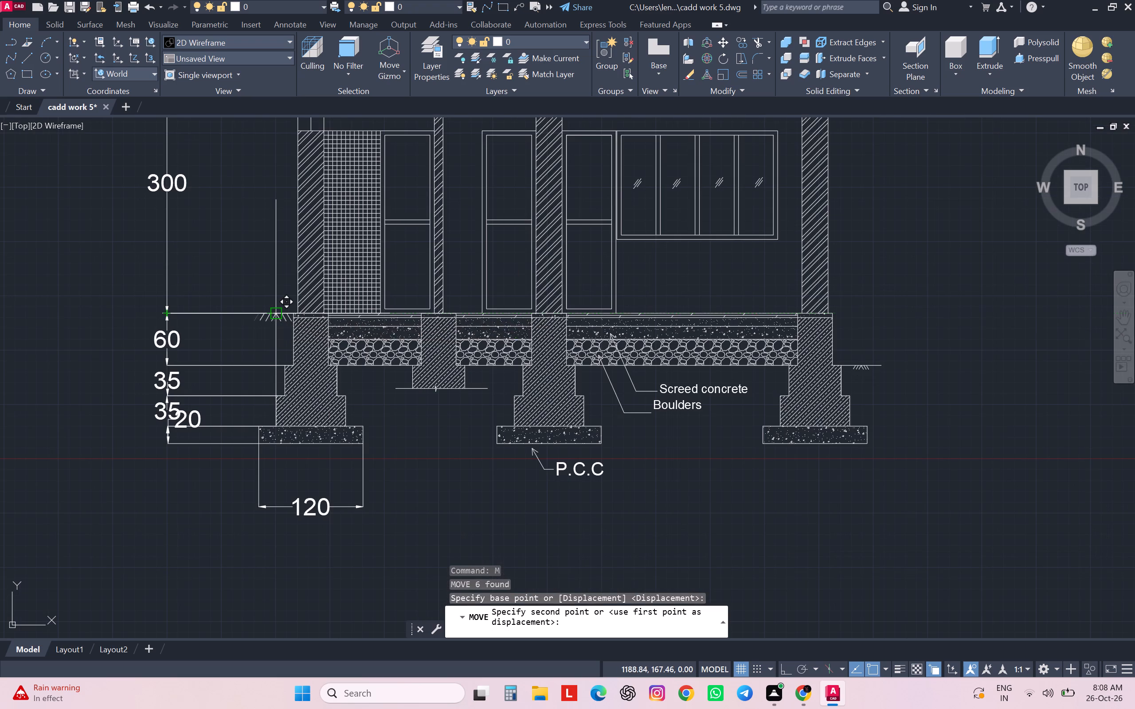
click(259, 366)
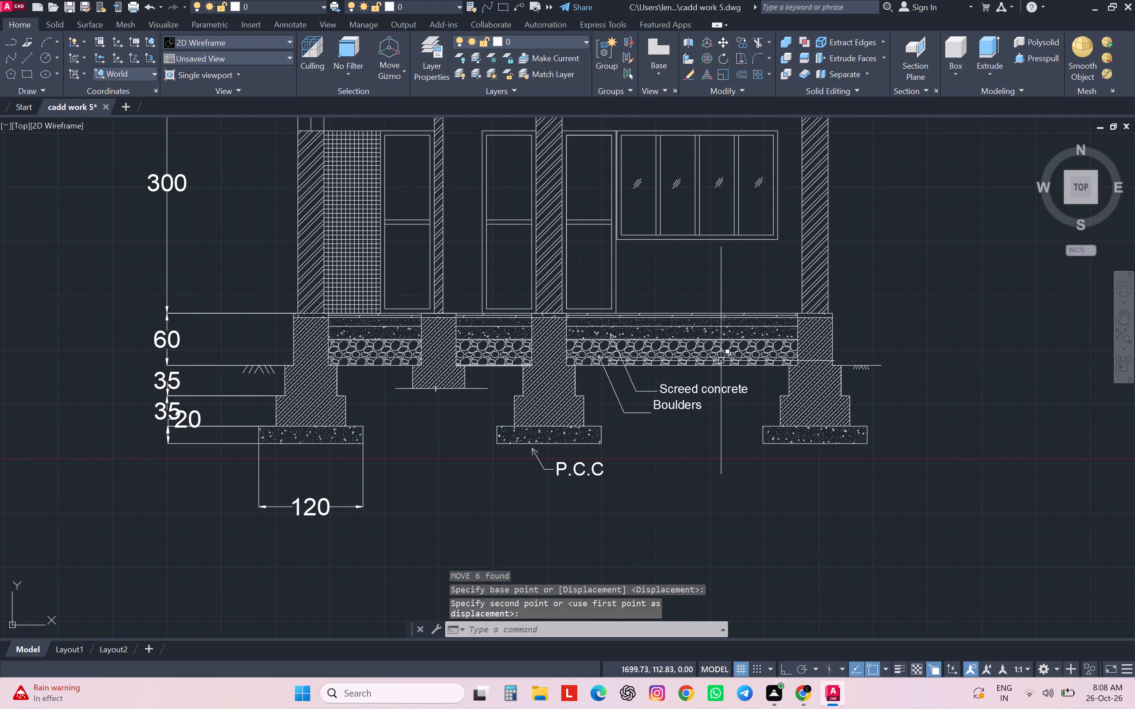
Erase the six small ticks under the ground line beside the right foundation.
scroll(833, 376, up, 2)
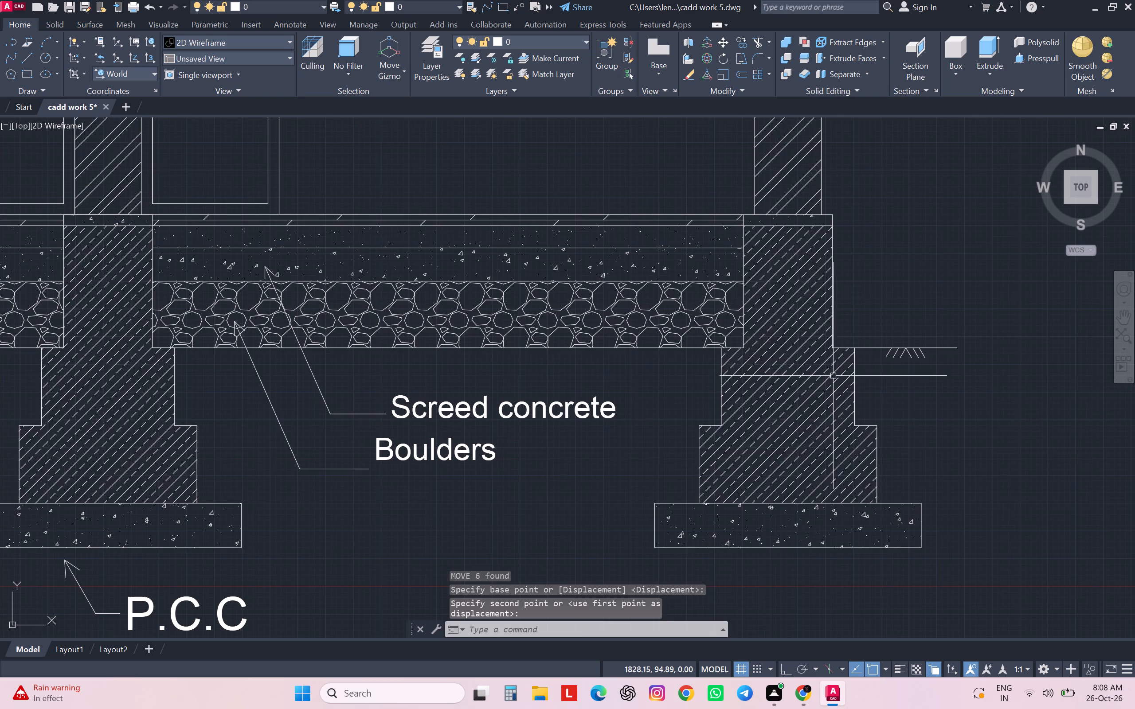
click(928, 354)
click(863, 367)
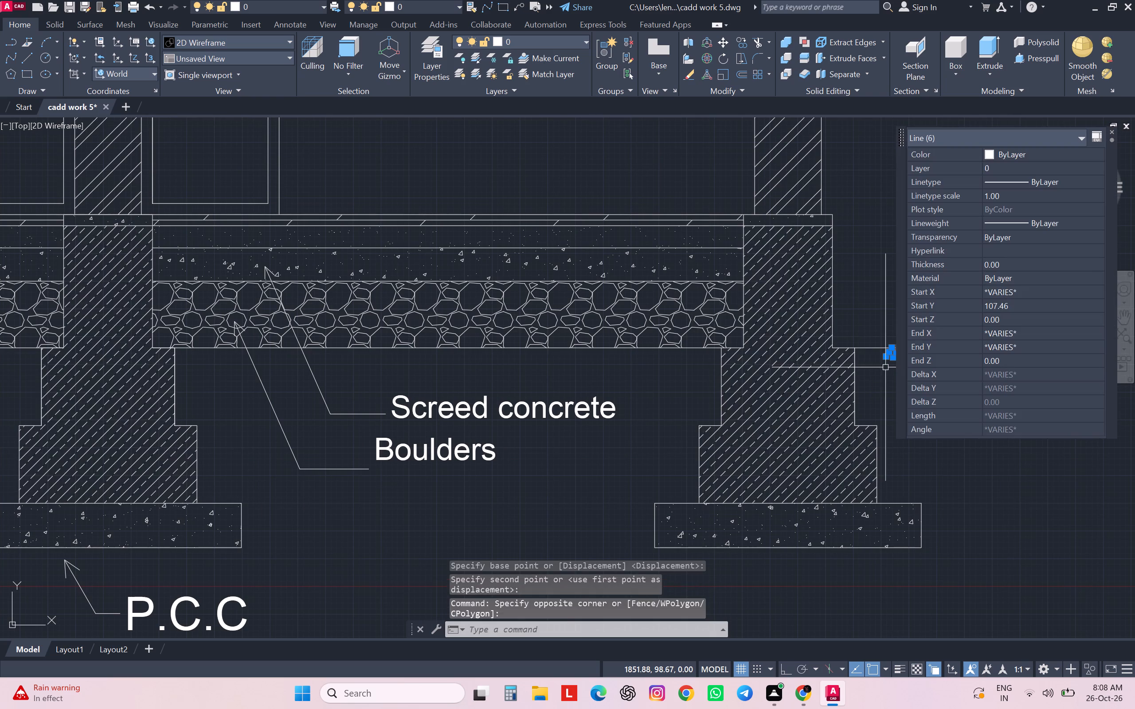
key(Delete)
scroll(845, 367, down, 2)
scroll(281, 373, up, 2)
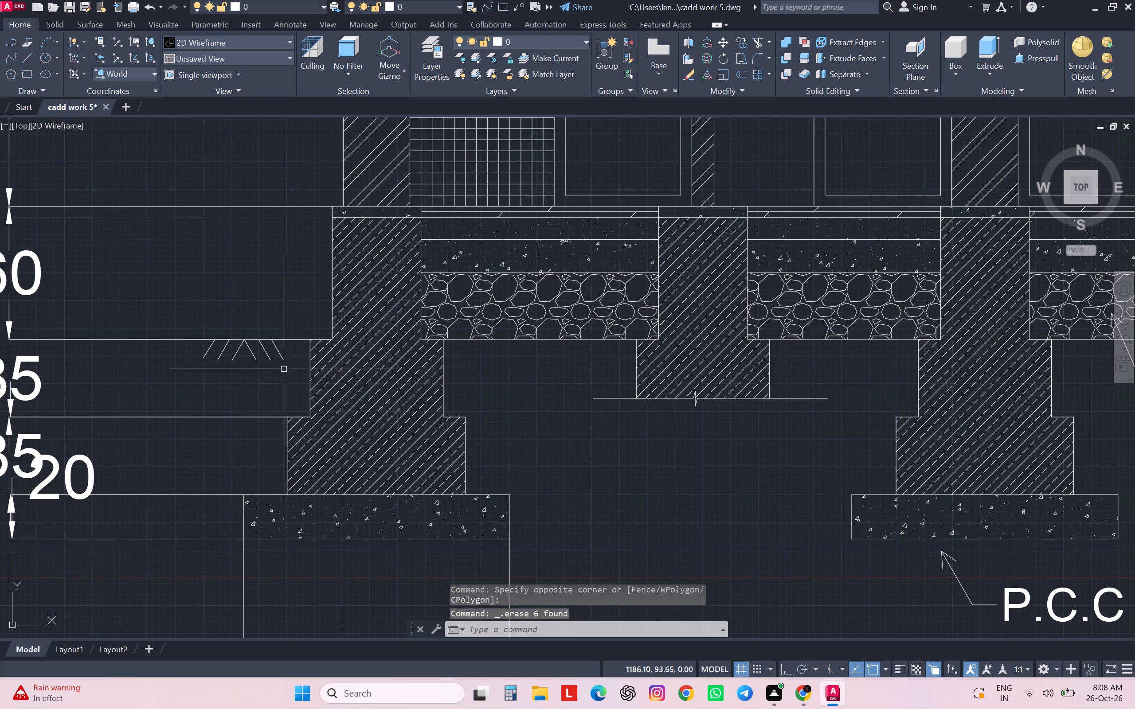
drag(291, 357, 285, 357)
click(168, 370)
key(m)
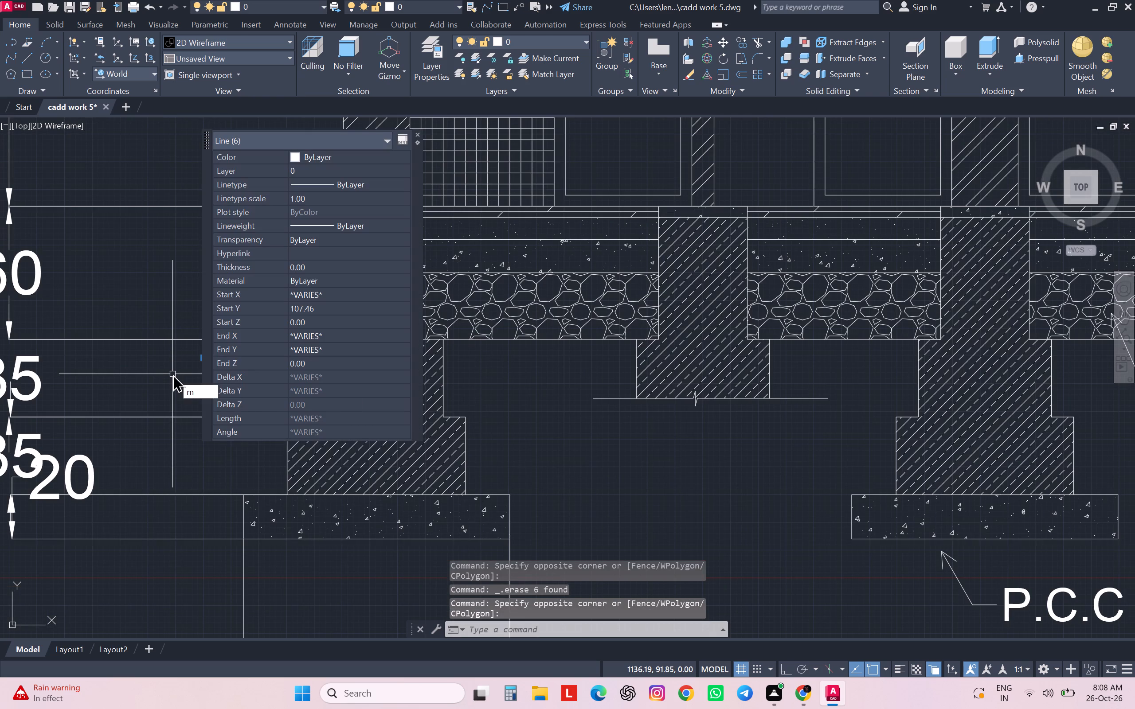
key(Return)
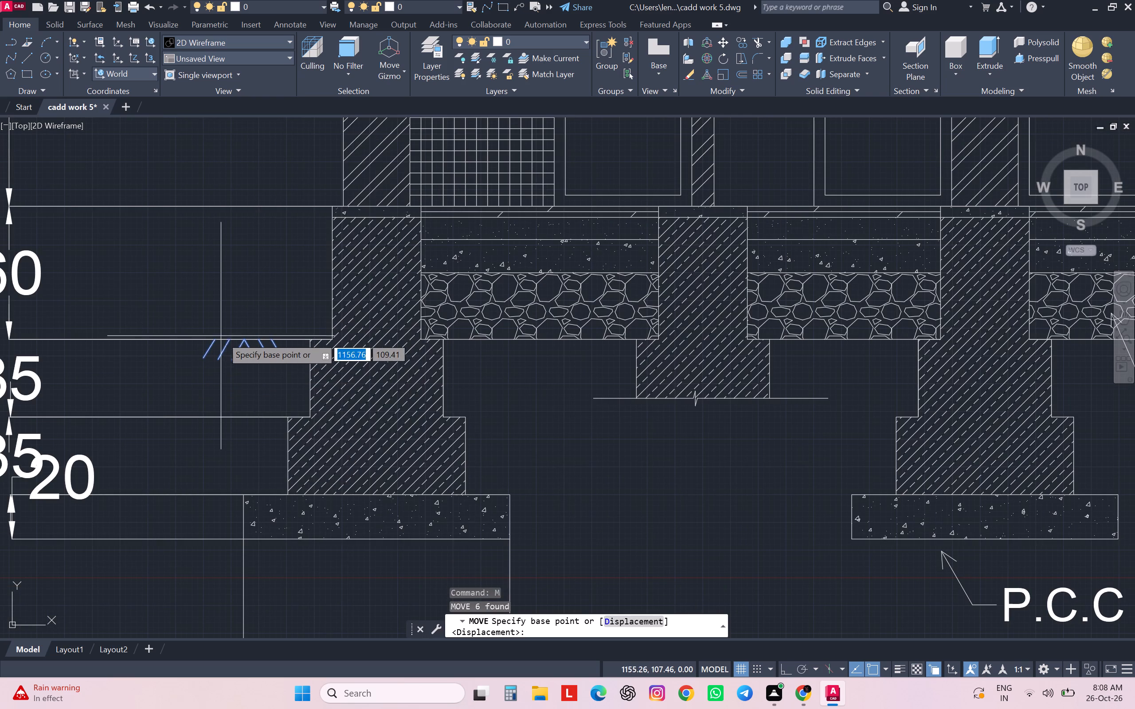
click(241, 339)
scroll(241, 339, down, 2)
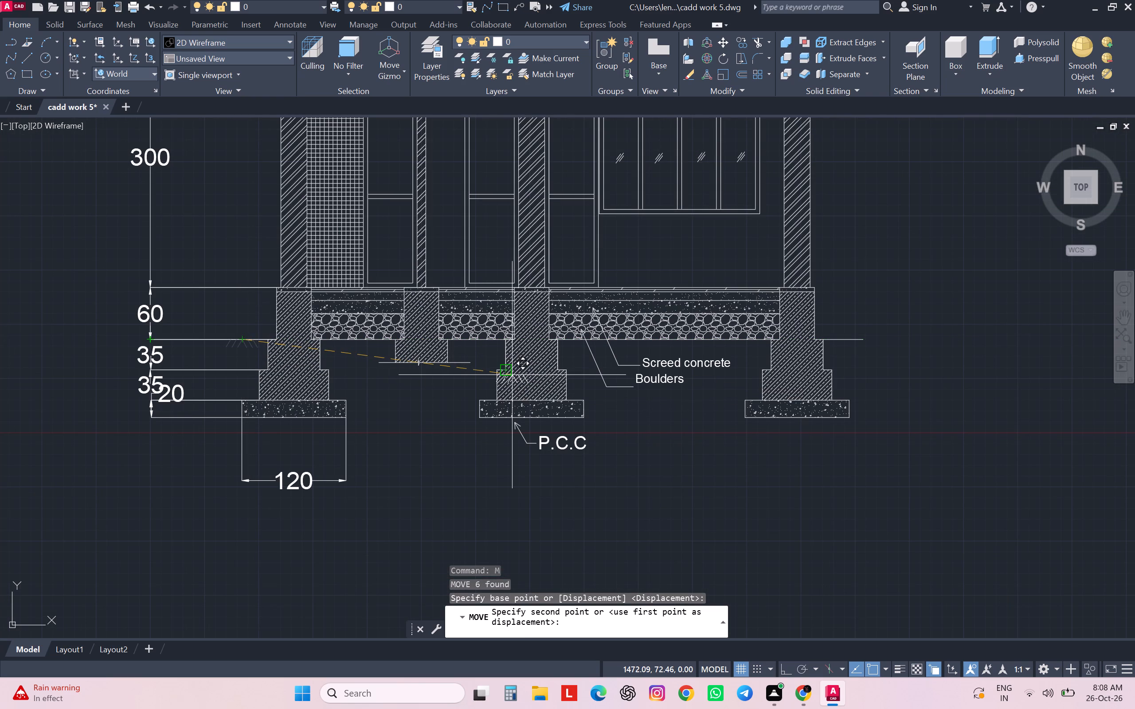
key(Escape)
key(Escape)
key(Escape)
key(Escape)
Copy the six enlarged ticks by their apex from the left ground line to the ground line beside the right foundation.
scroll(269, 353, up, 2)
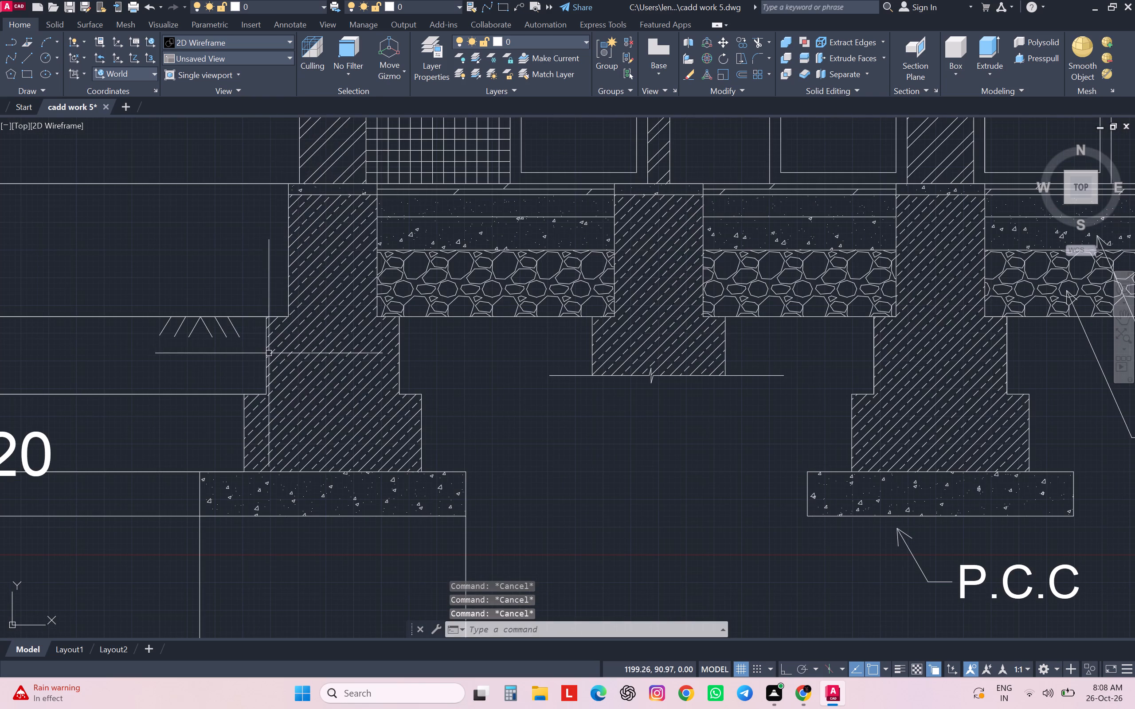
click(252, 335)
click(137, 352)
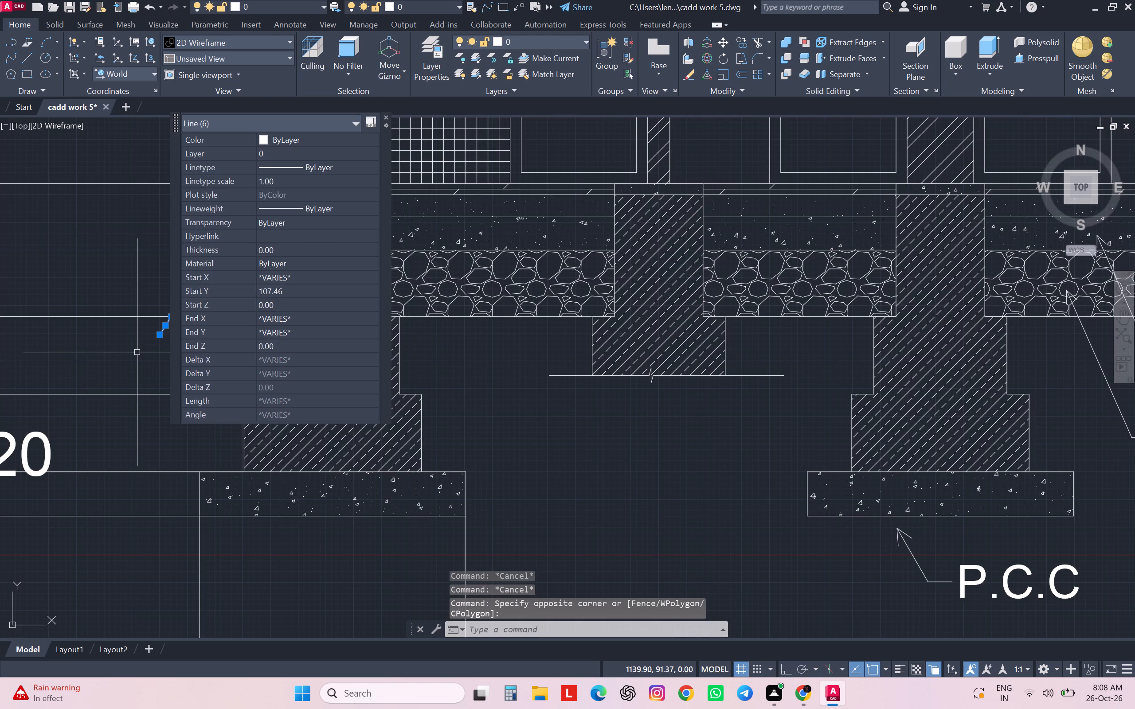
key(c)
key(o)
key(Return)
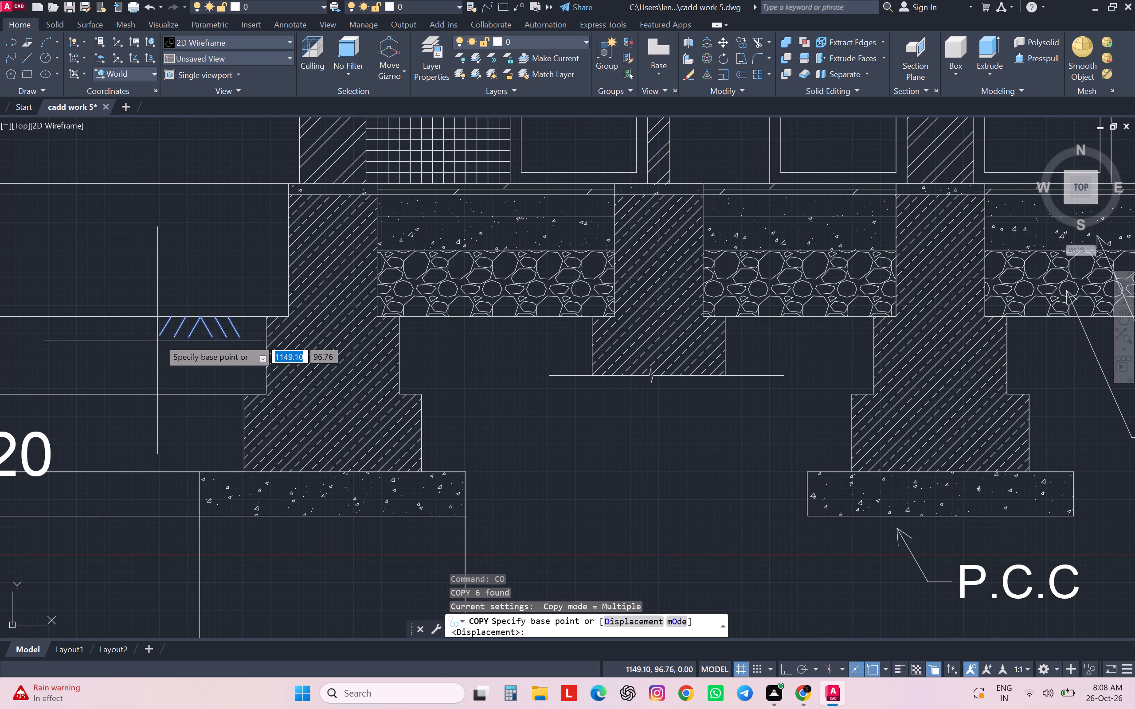
click(199, 315)
scroll(199, 315, down, 2)
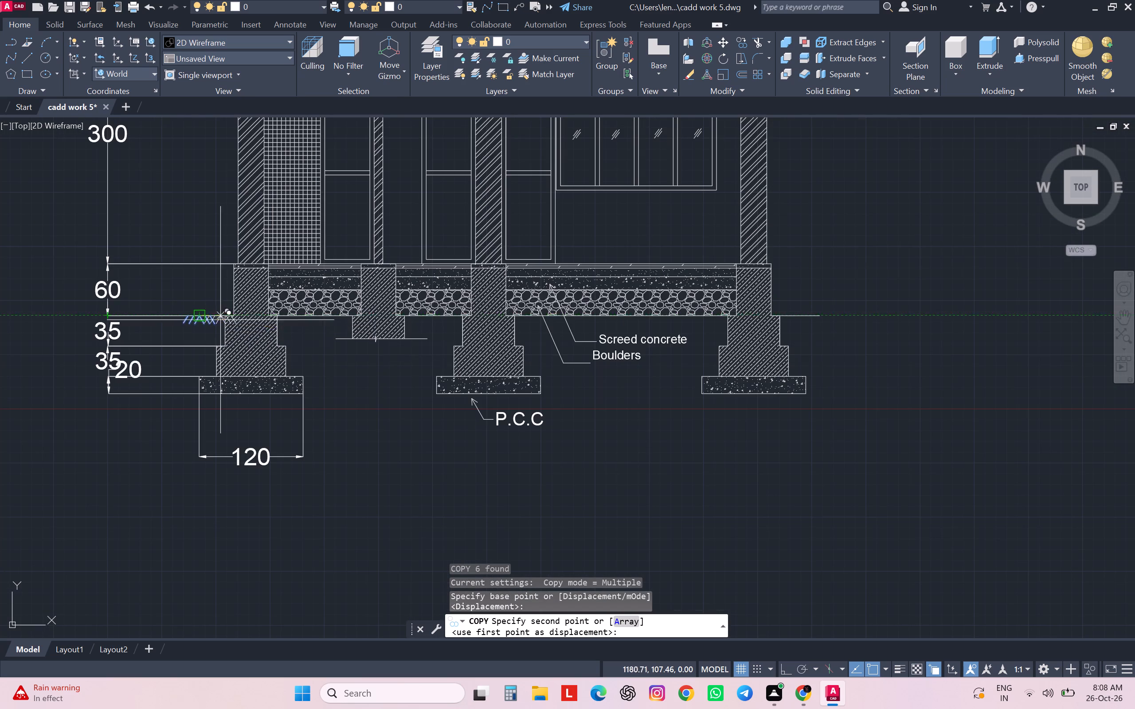
click(794, 319)
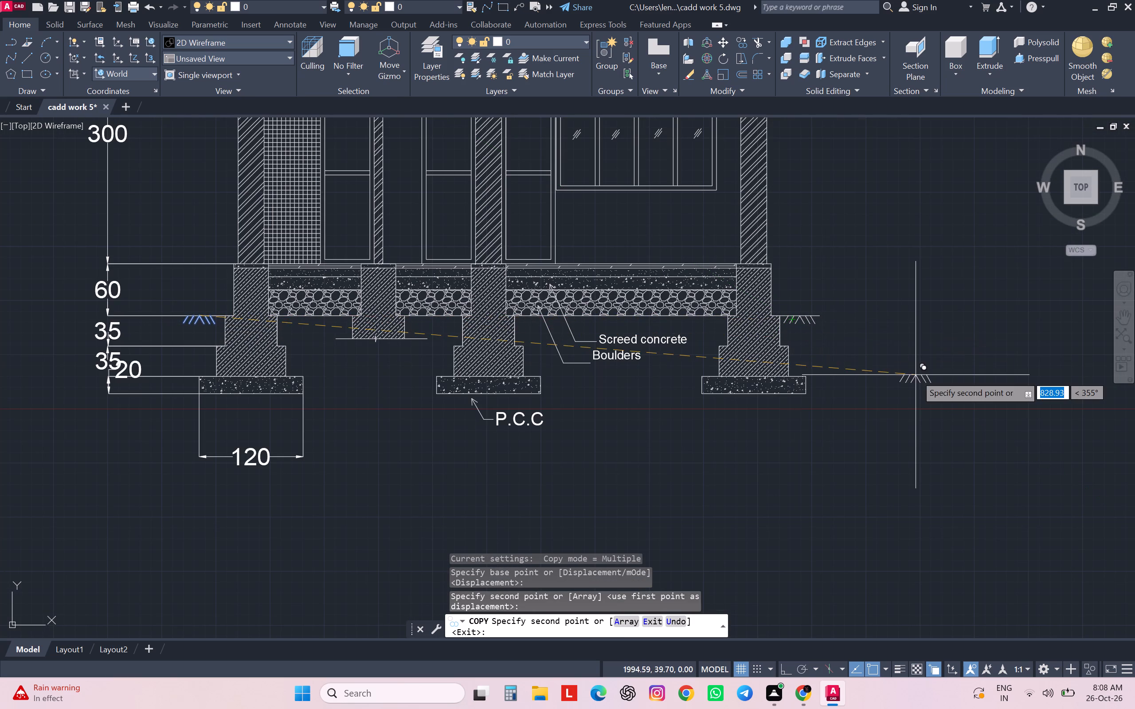
Copy the P.C.C label to just above the ground line beside the right foundation.
key(Escape)
key(Escape)
key(Escape)
scroll(912, 382, down, 3)
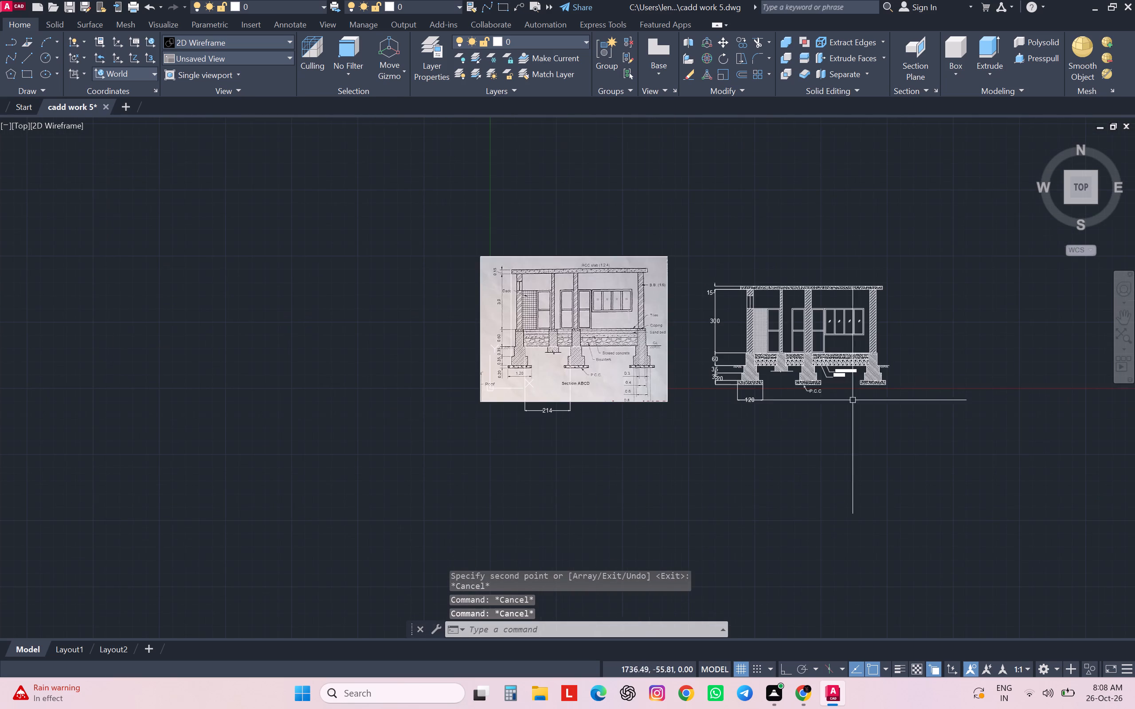
scroll(684, 381, up, 1)
middle_drag(684, 381, 477, 390)
scroll(686, 407, up, 1)
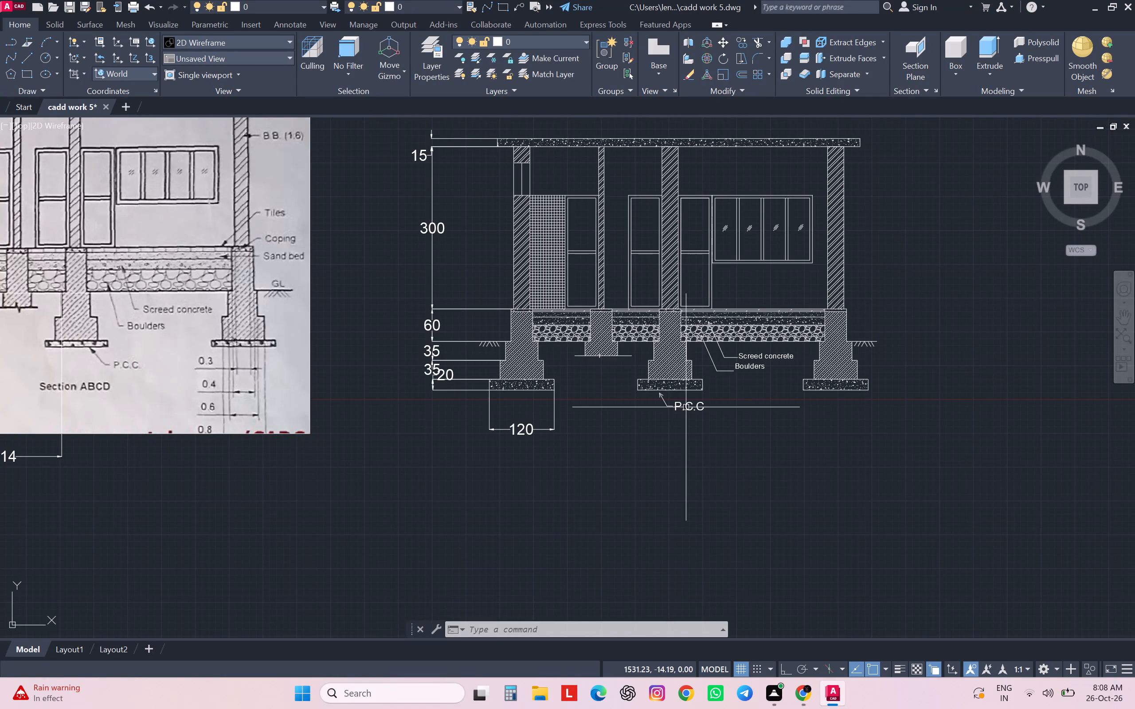
double_click(686, 407)
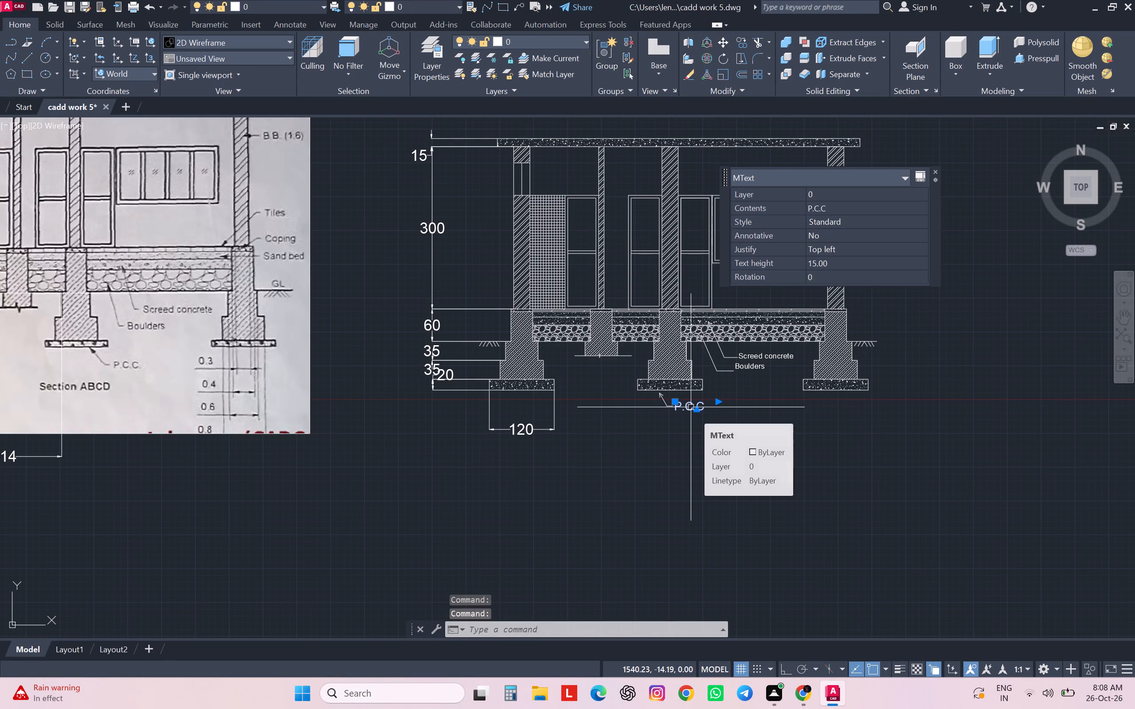
text(co)
key(Return)
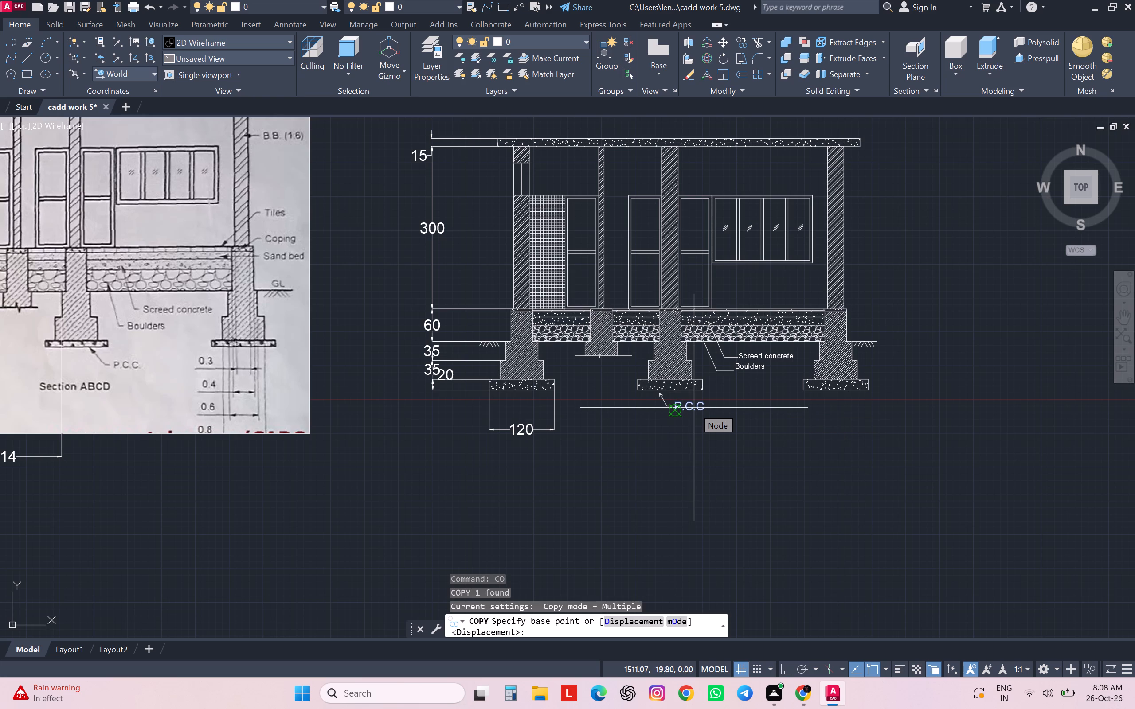
click(694, 408)
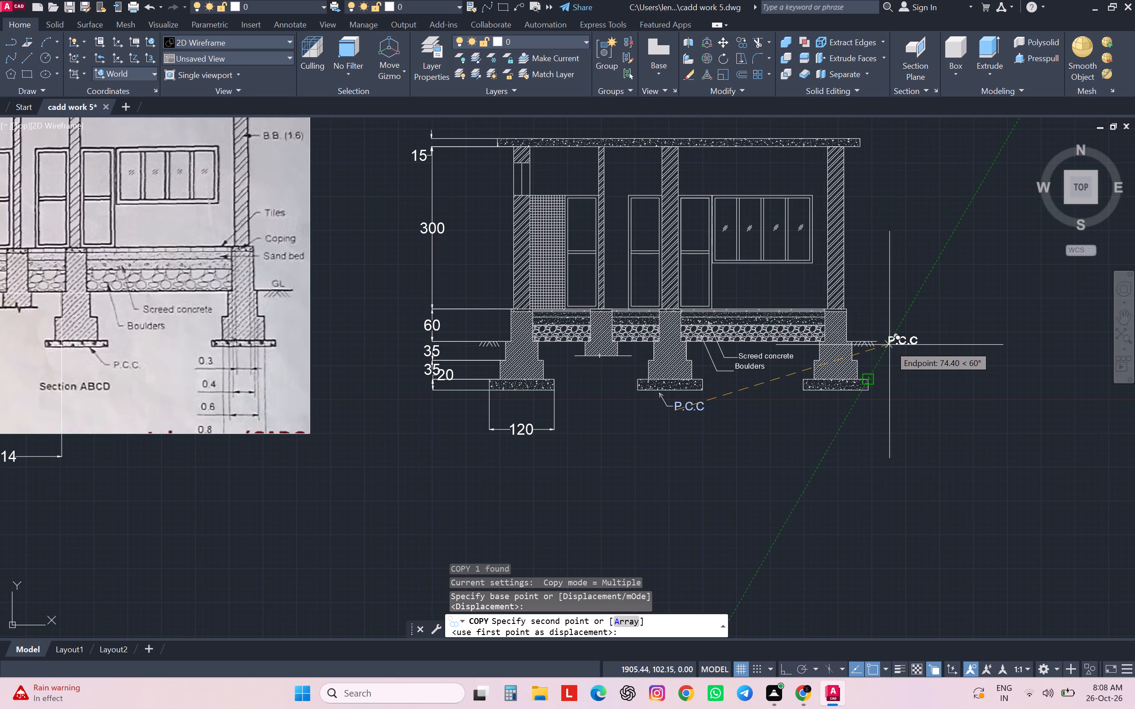
scroll(886, 344, up, 1)
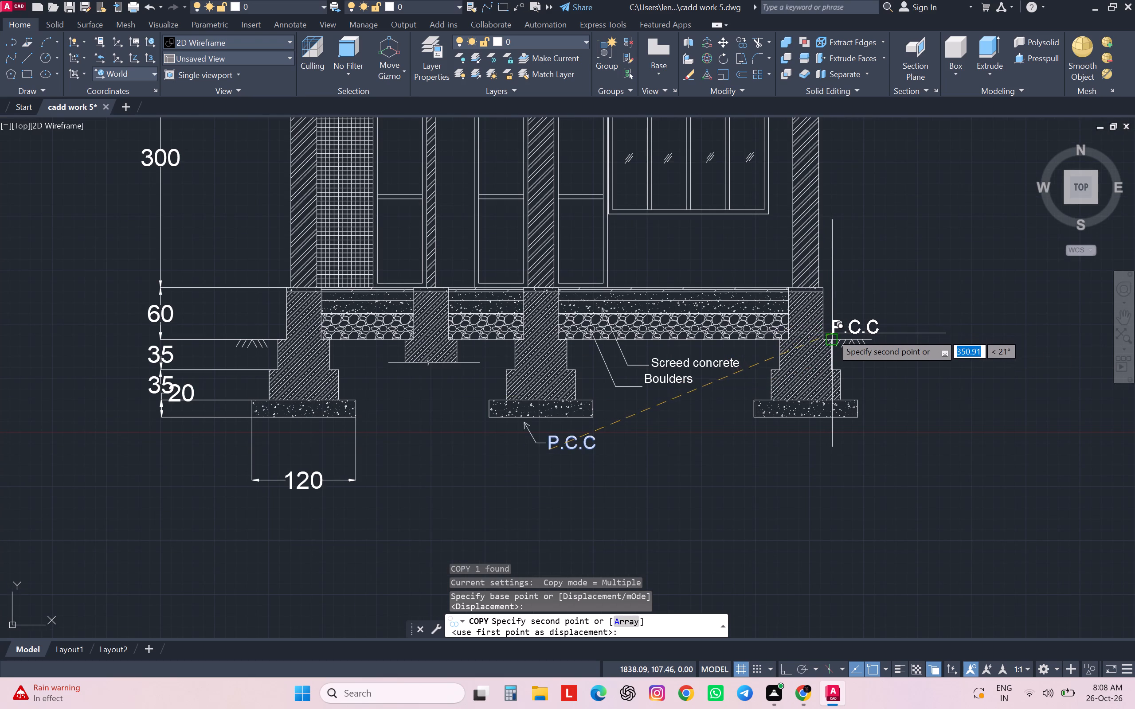
click(835, 332)
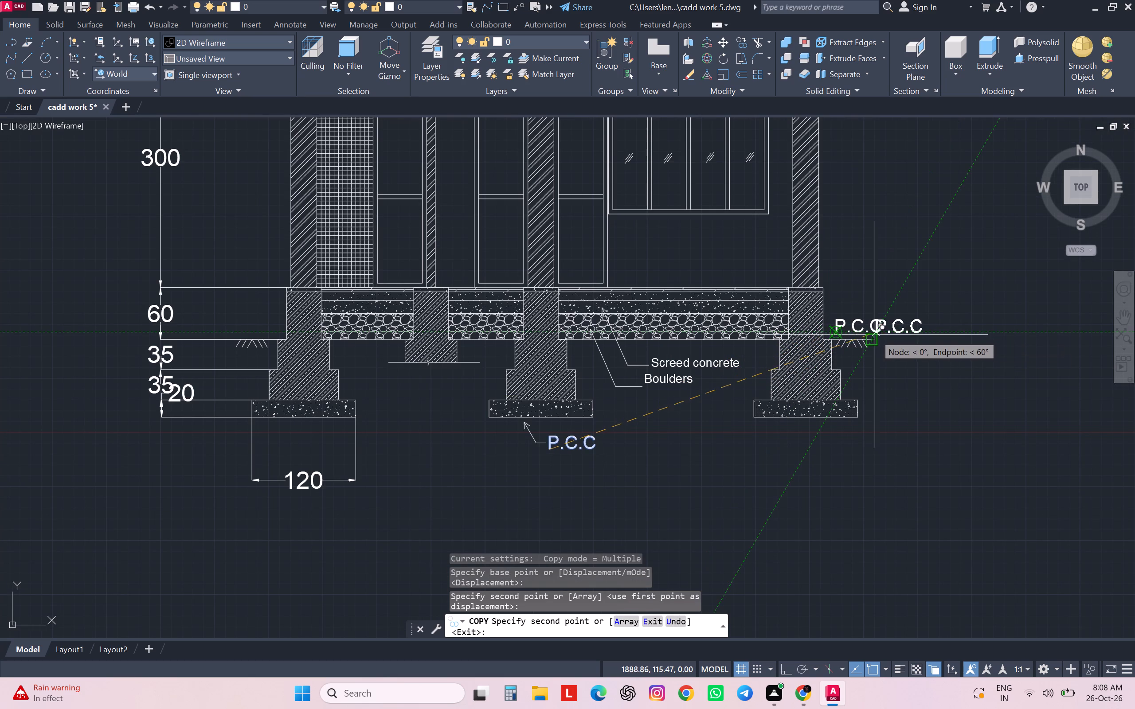
key(Escape)
Change the copied label above the right ground line to read GL.
double_click(856, 328)
drag(886, 327, 836, 332)
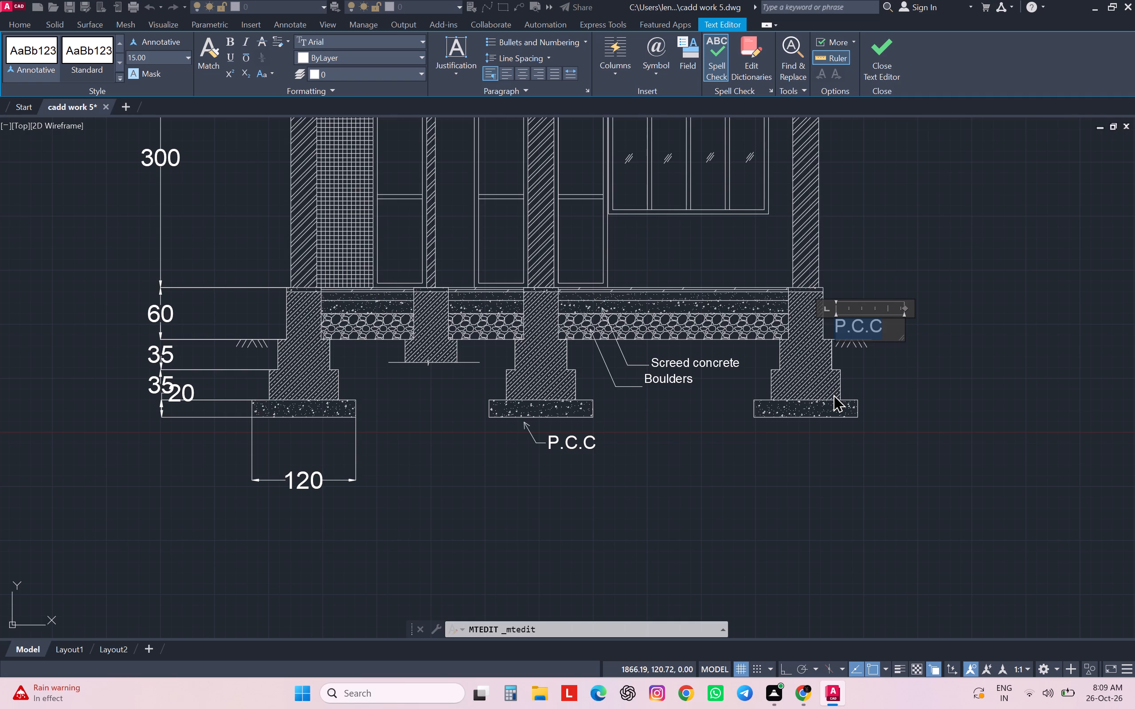
text(GL)
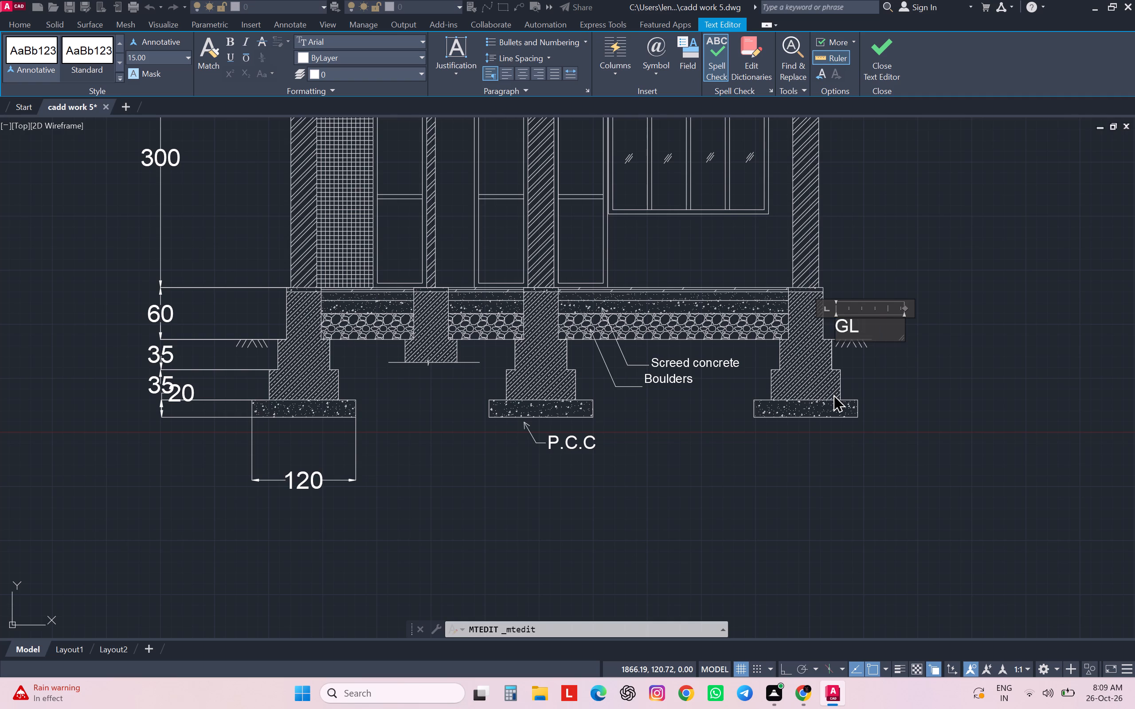
click(917, 400)
Save the drawing.
scroll(917, 400, down, 3)
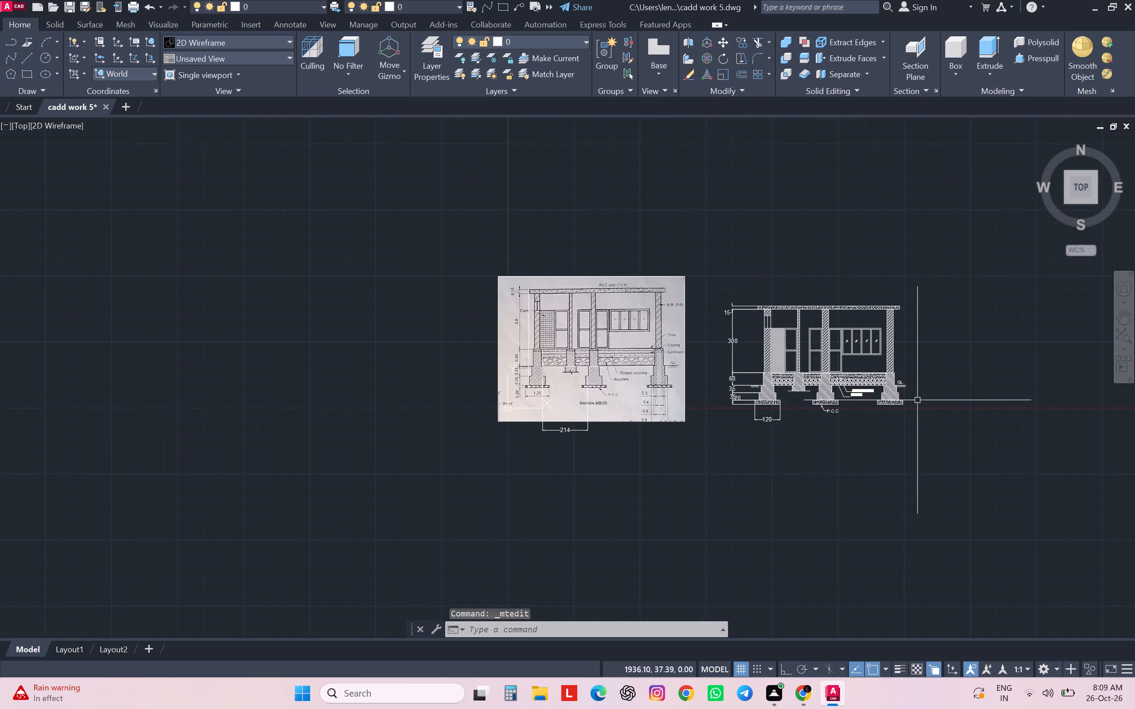
scroll(768, 384, up, 3)
middle_drag(658, 409, 653, 431)
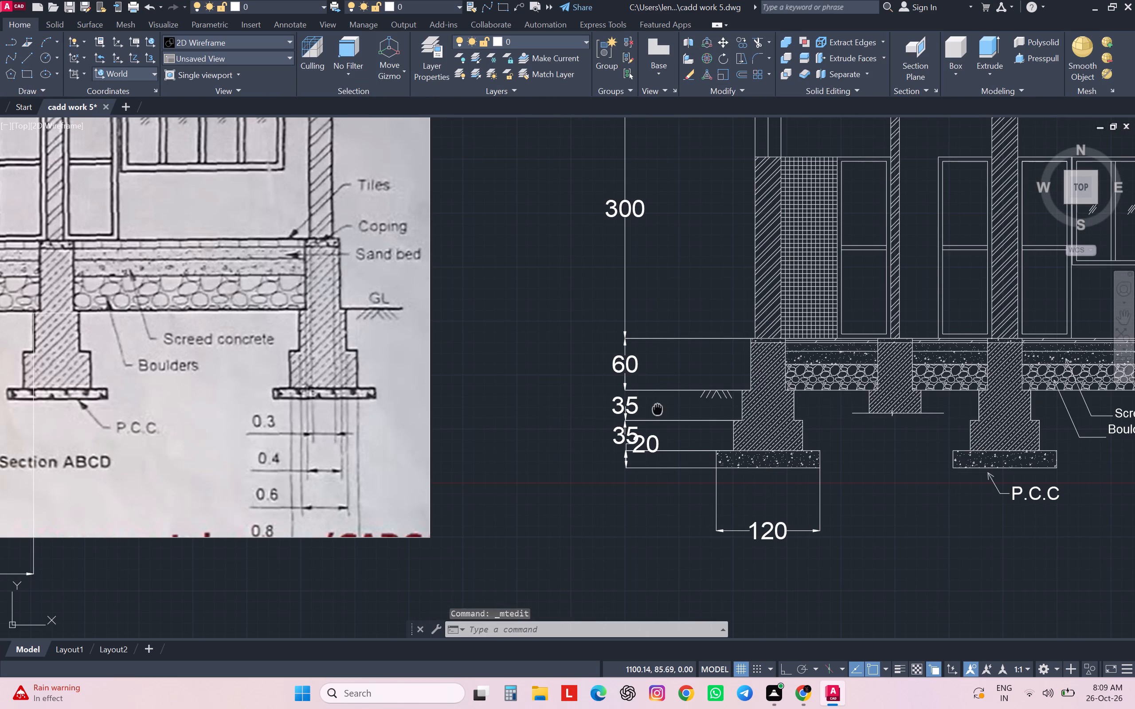
middle_drag(653, 431, 648, 448)
scroll(647, 442, down, 1)
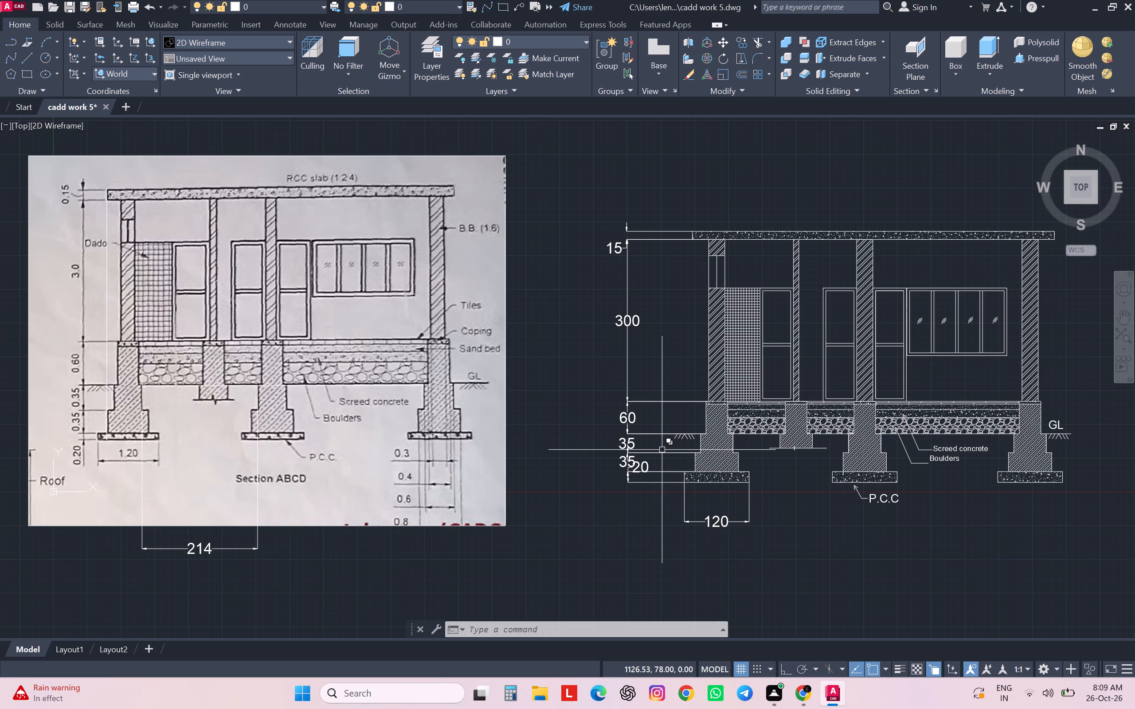
key(ctrl+s)
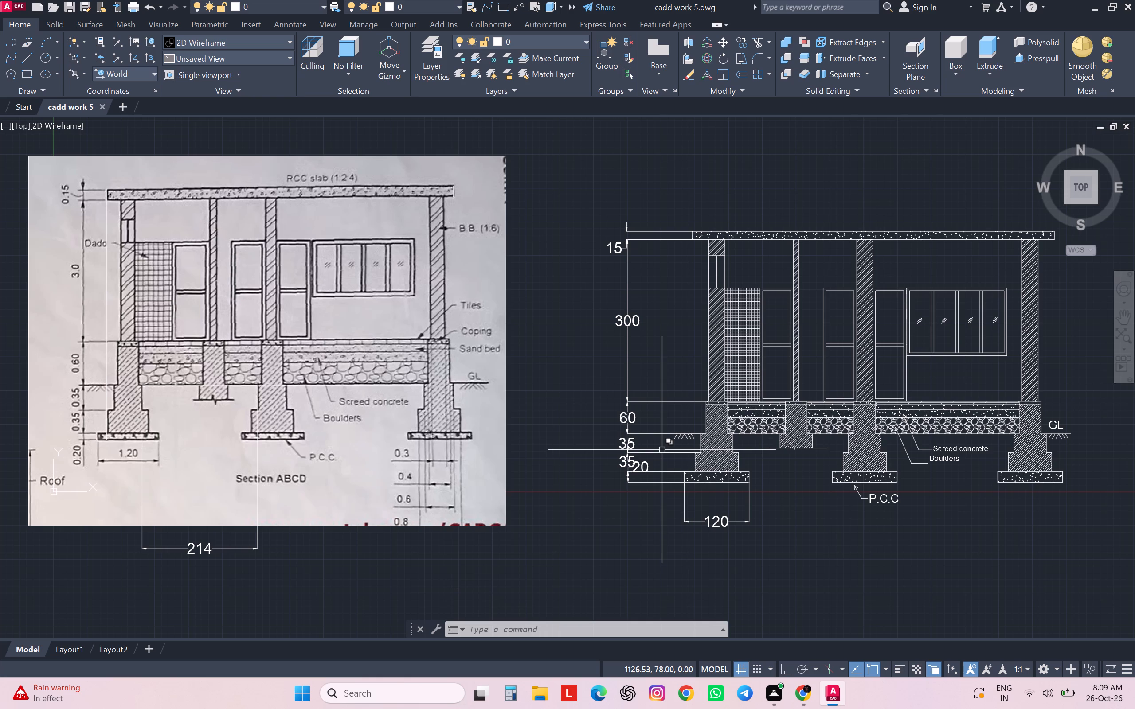
Copy the sloping leader line and arrowhead of the Screed concrete label to the empty space beside the right outer wall.
scroll(673, 445, down, 2)
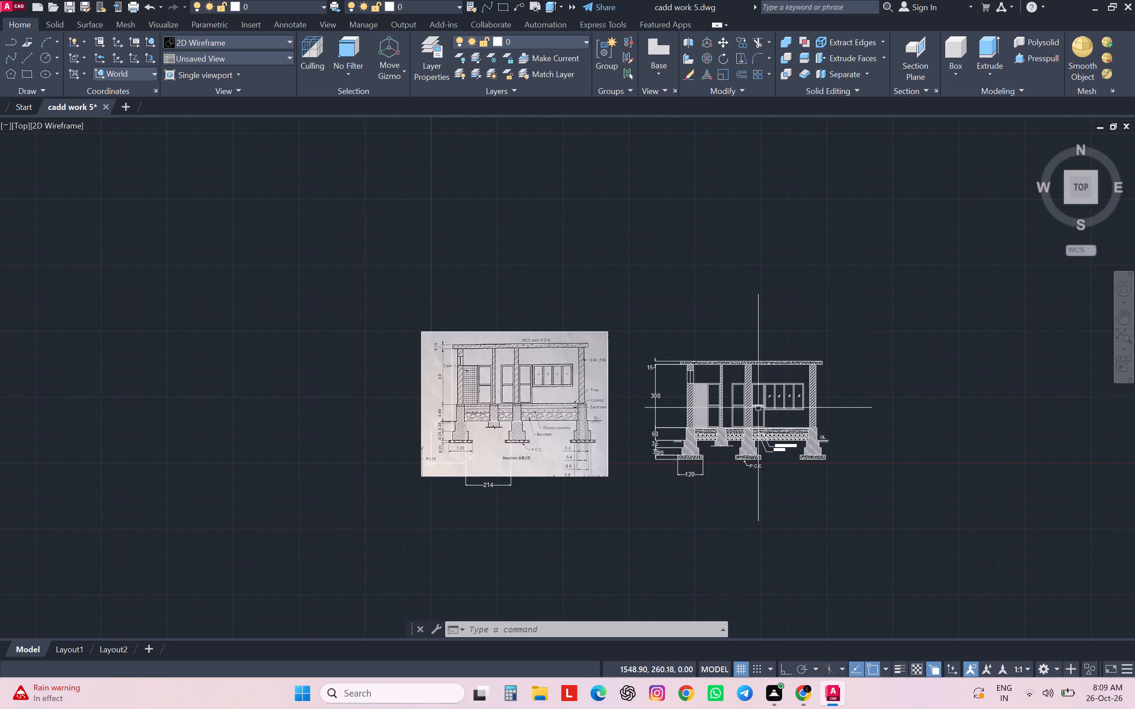
scroll(758, 408, up, 2)
scroll(771, 510, up, 2)
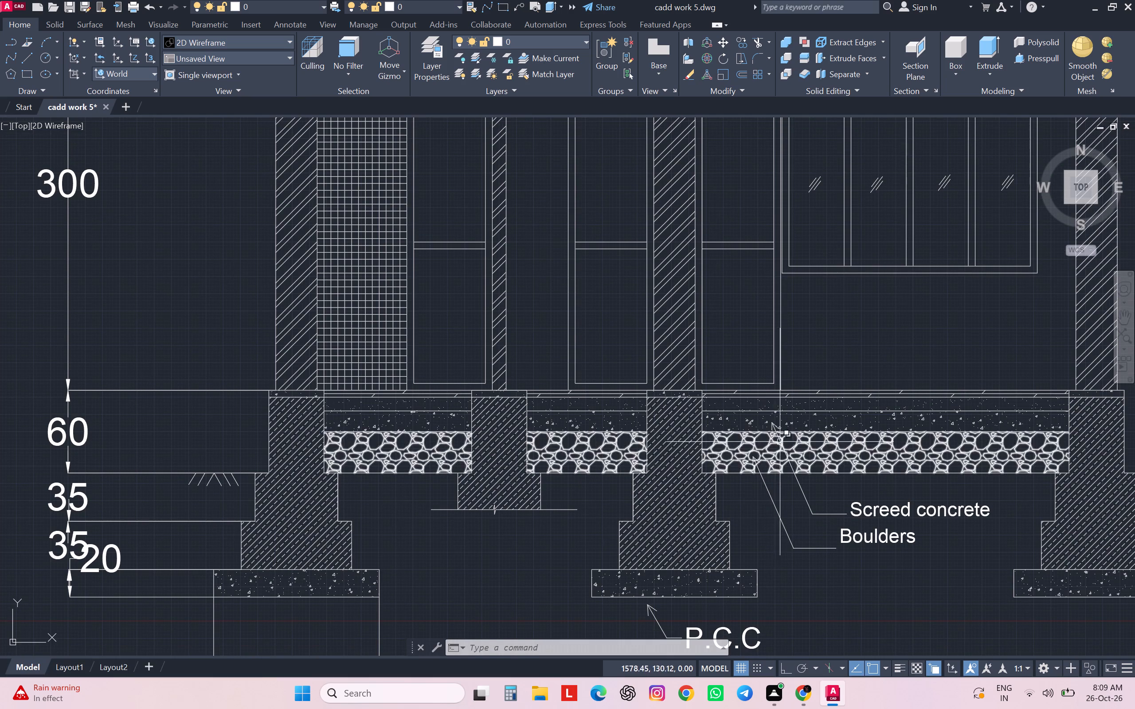
scroll(780, 441, up, 3)
click(761, 345)
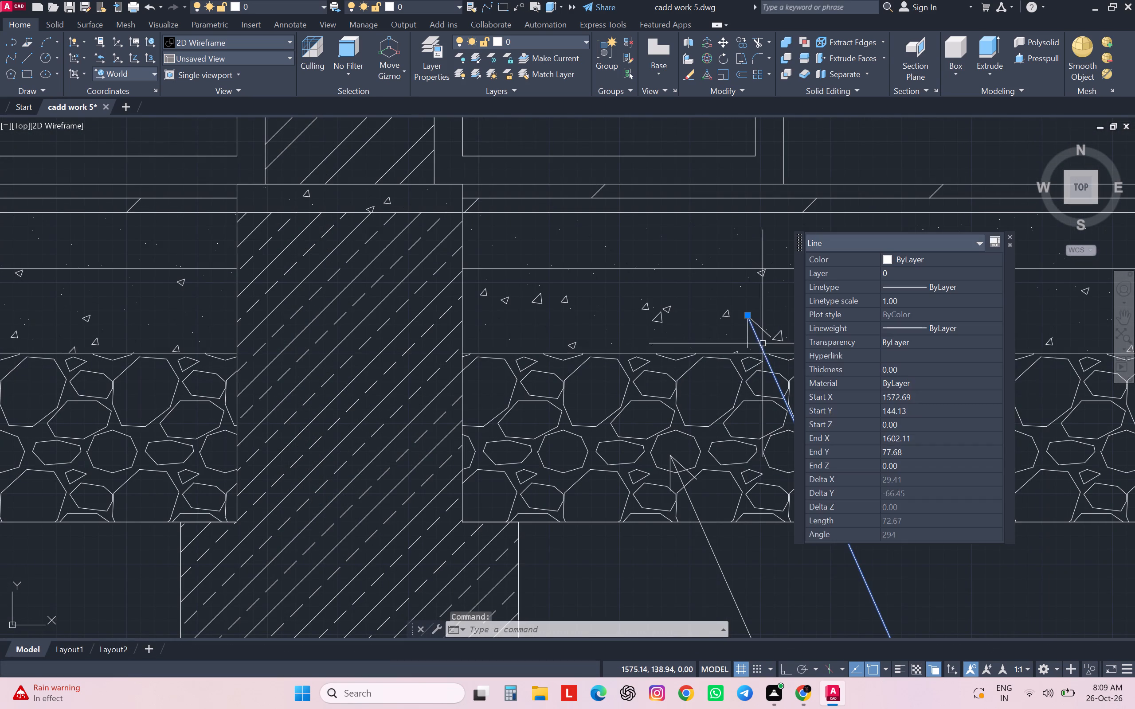
click(767, 333)
click(747, 340)
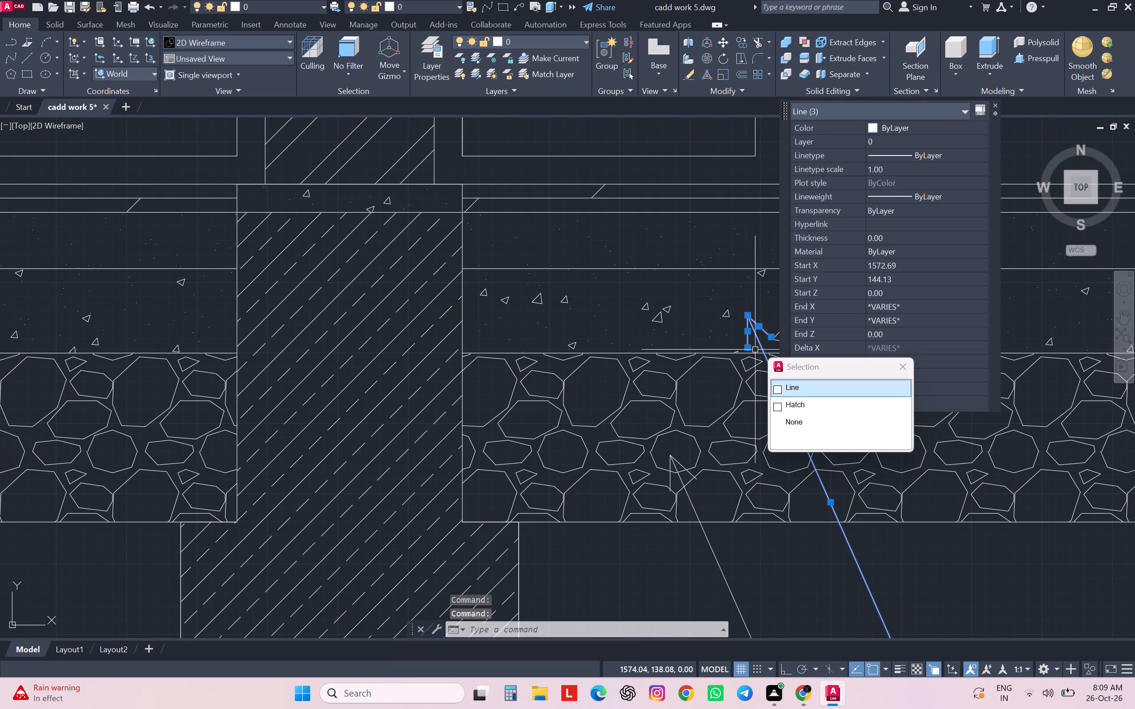
click(776, 386)
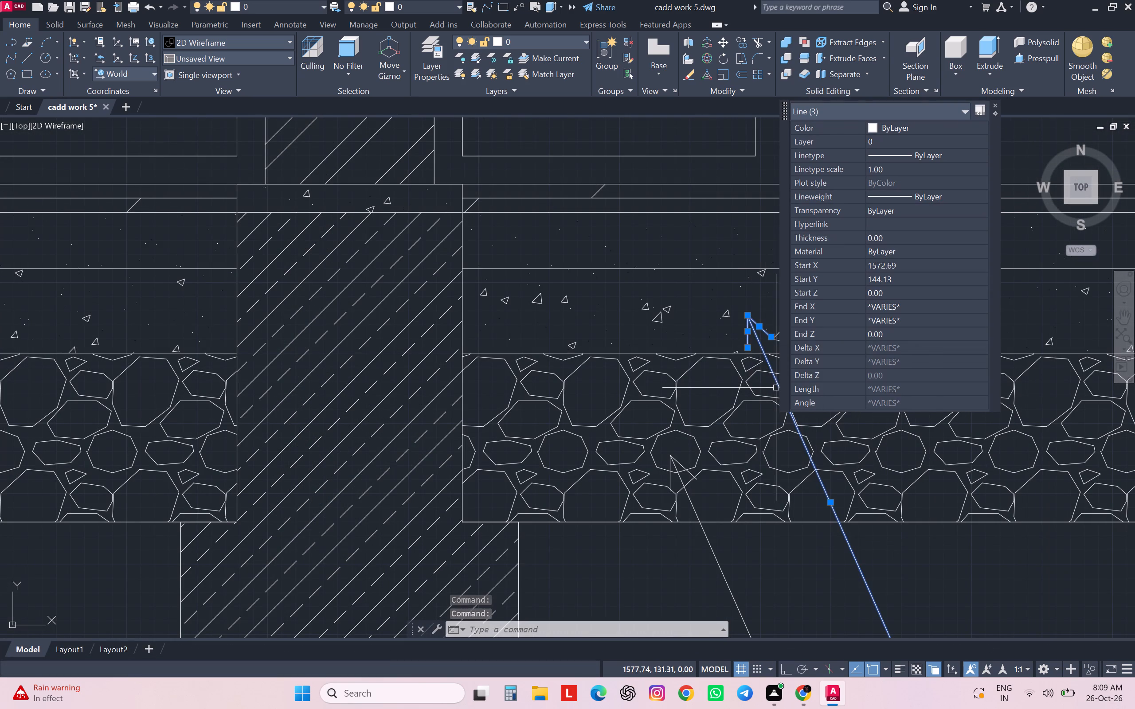
text(CO)
key(Return)
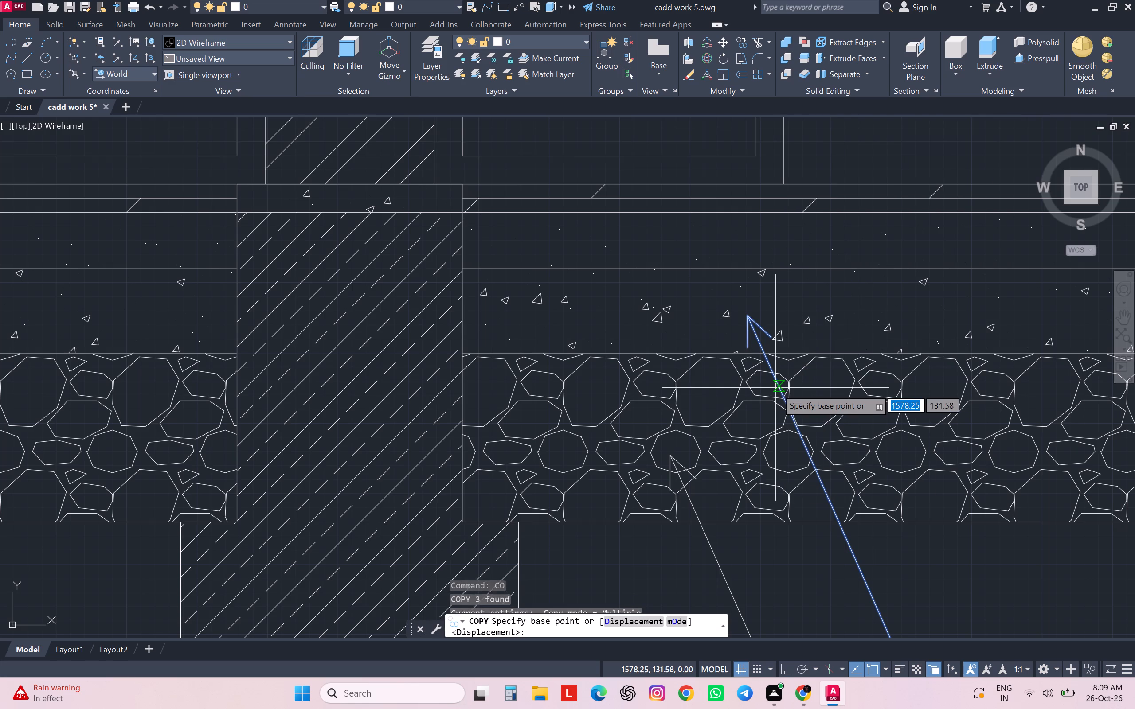
scroll(882, 539, down, 2)
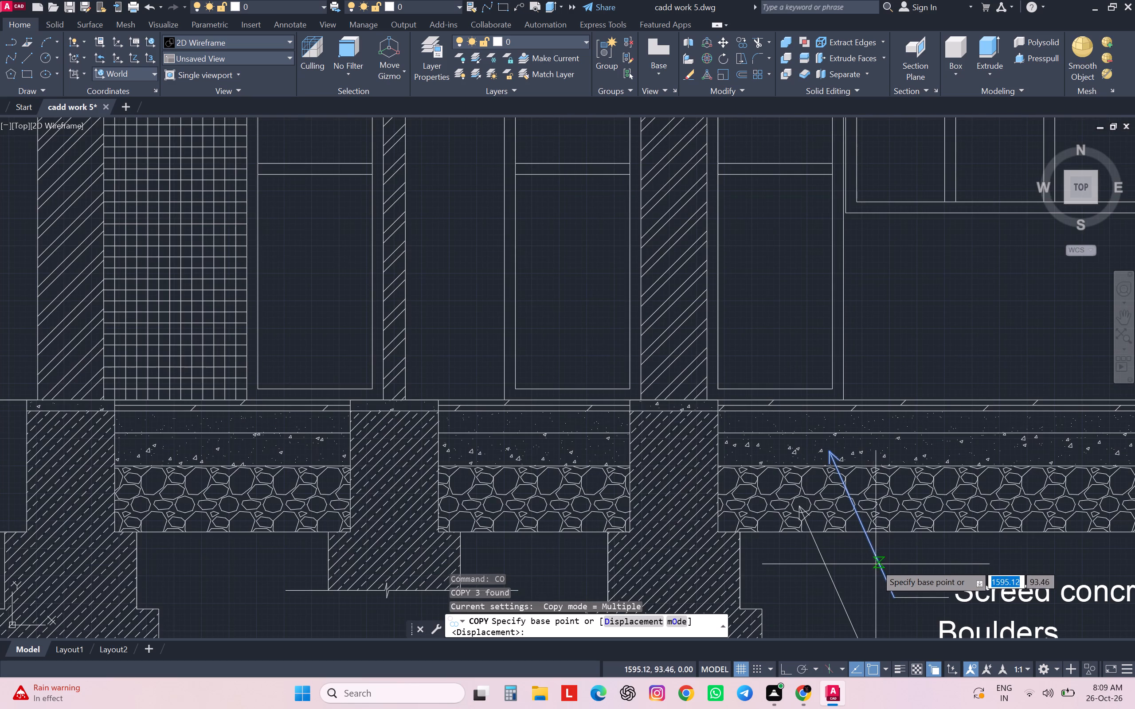
click(877, 563)
scroll(877, 562, down, 4)
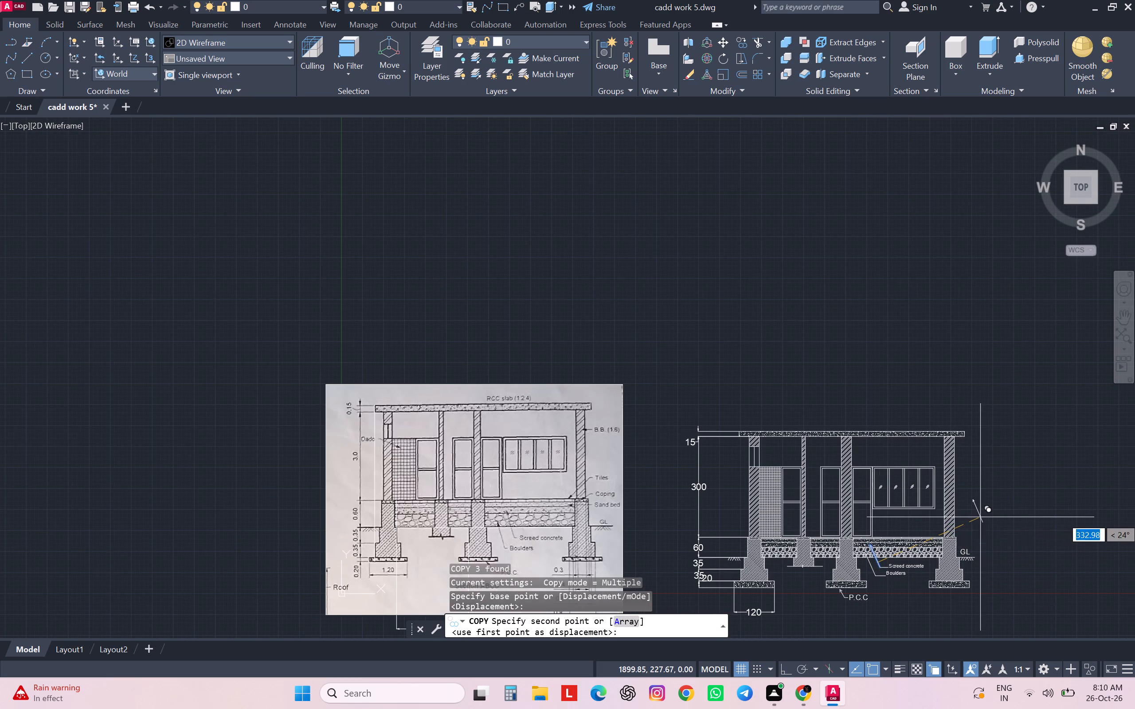
click(980, 517)
key(Escape)
key(Escape)
key(Escape)
key(Escape)
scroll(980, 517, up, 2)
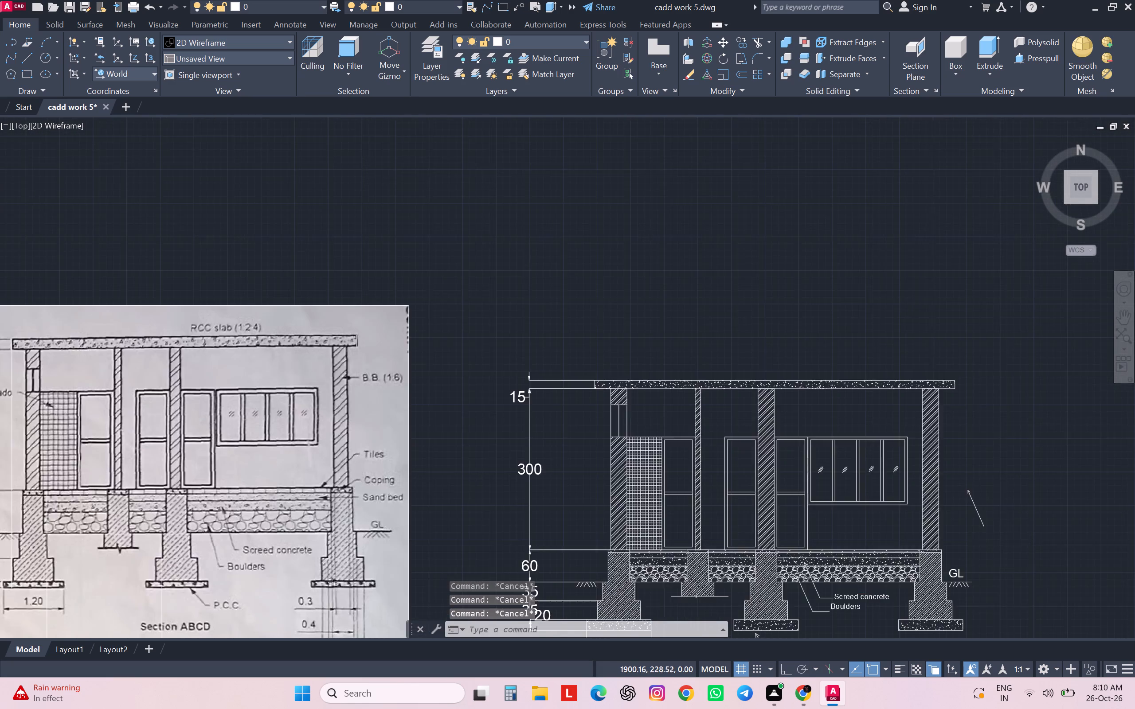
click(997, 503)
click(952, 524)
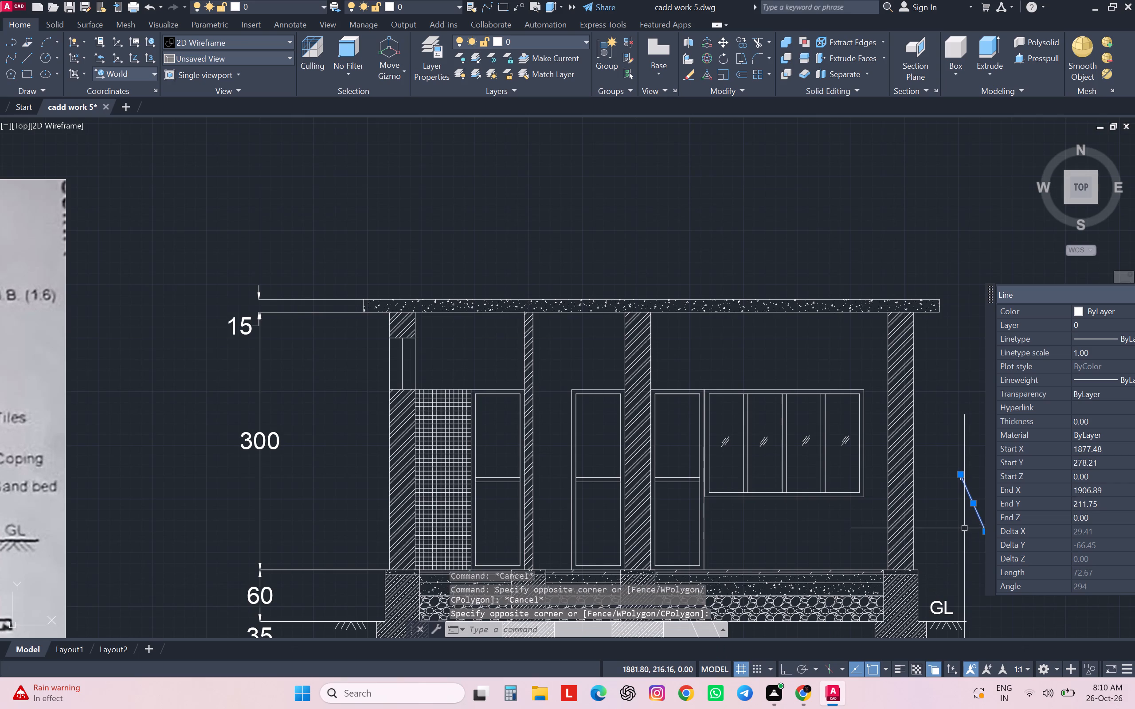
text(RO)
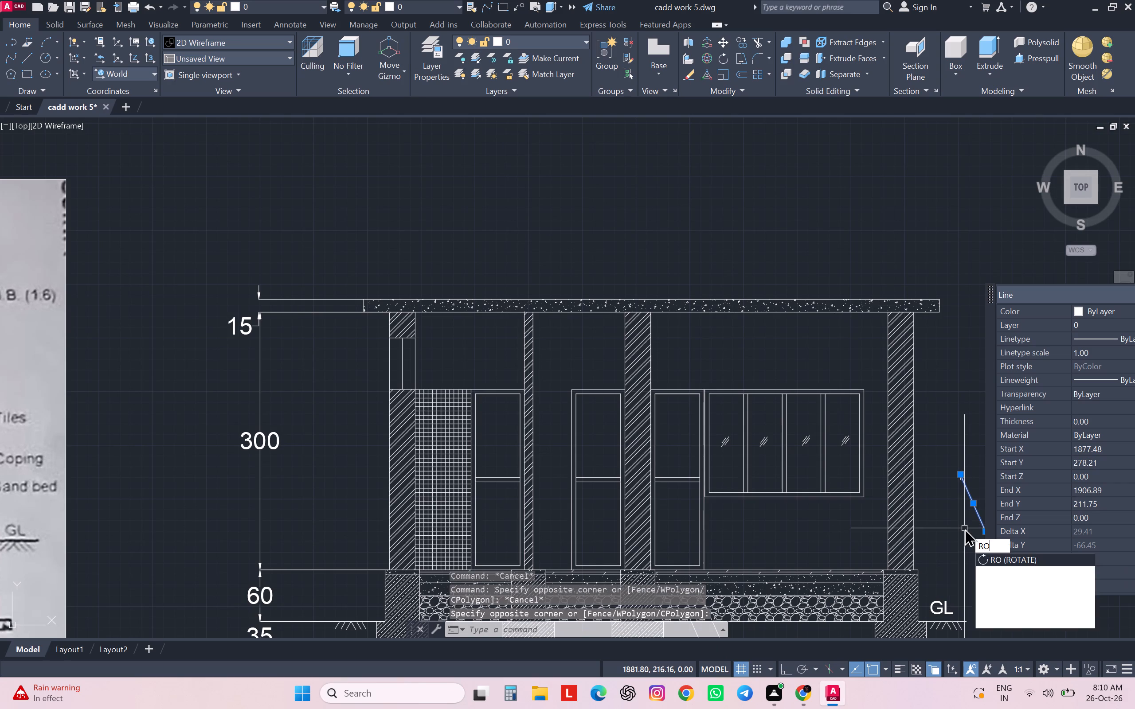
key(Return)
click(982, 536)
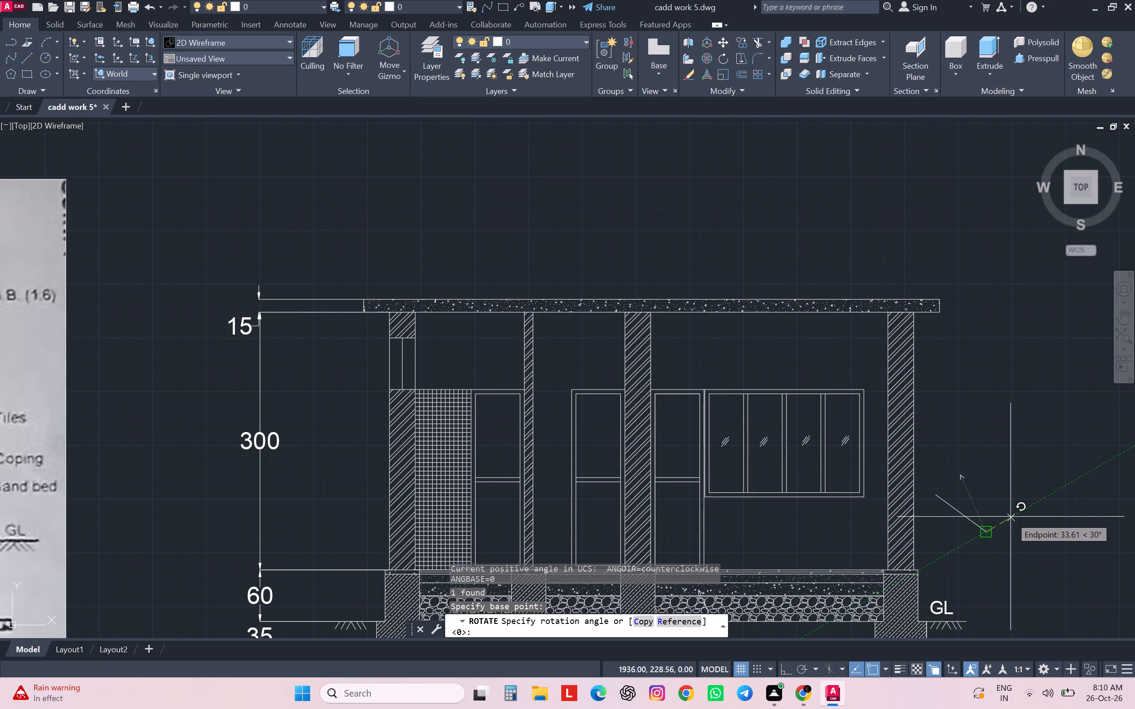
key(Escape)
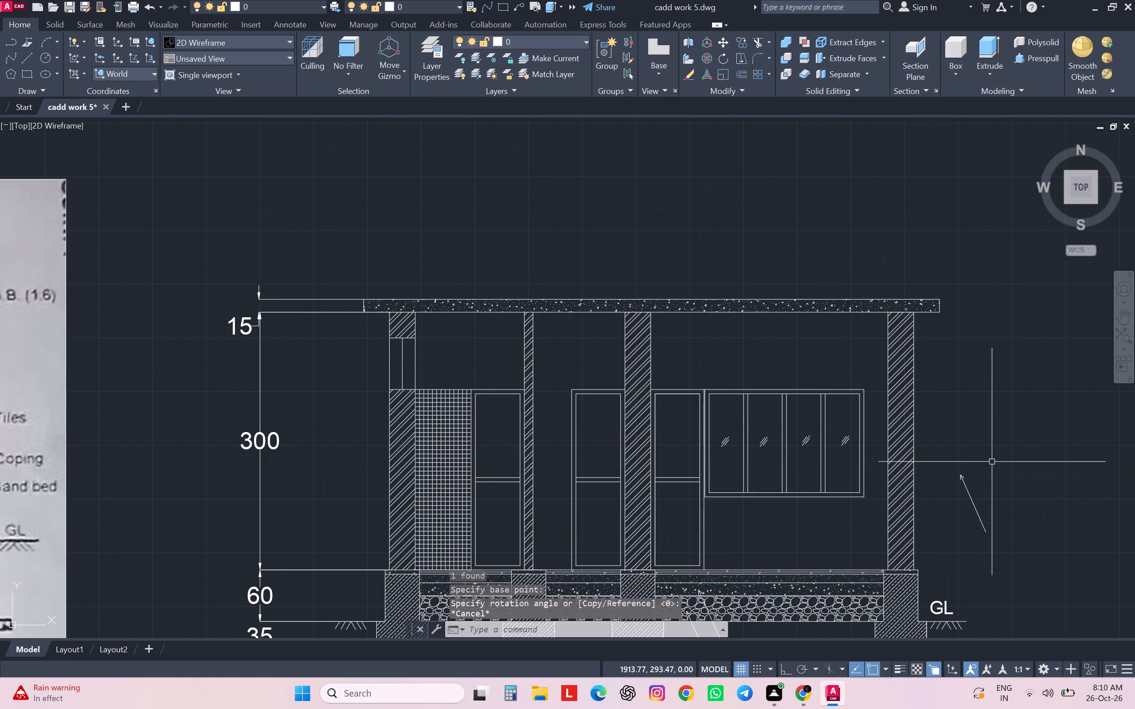
Define the three lines of the copied arrow beside the right wall as a block named AR.
click(992, 461)
click(952, 547)
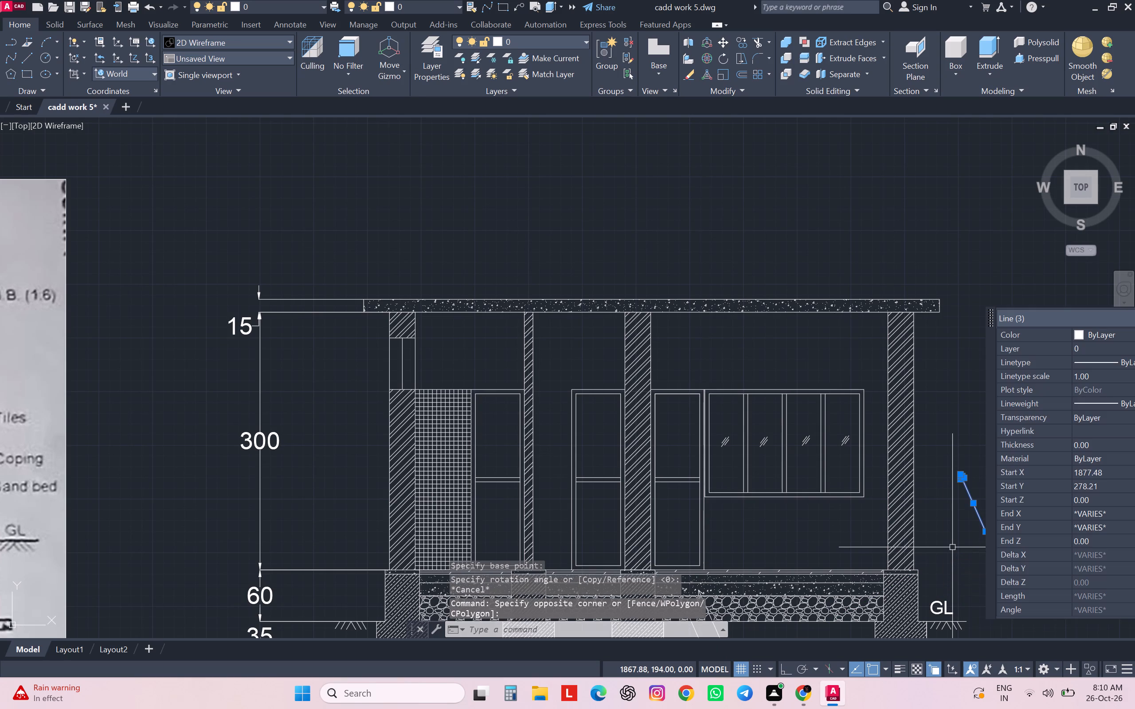
key(b)
key(Return)
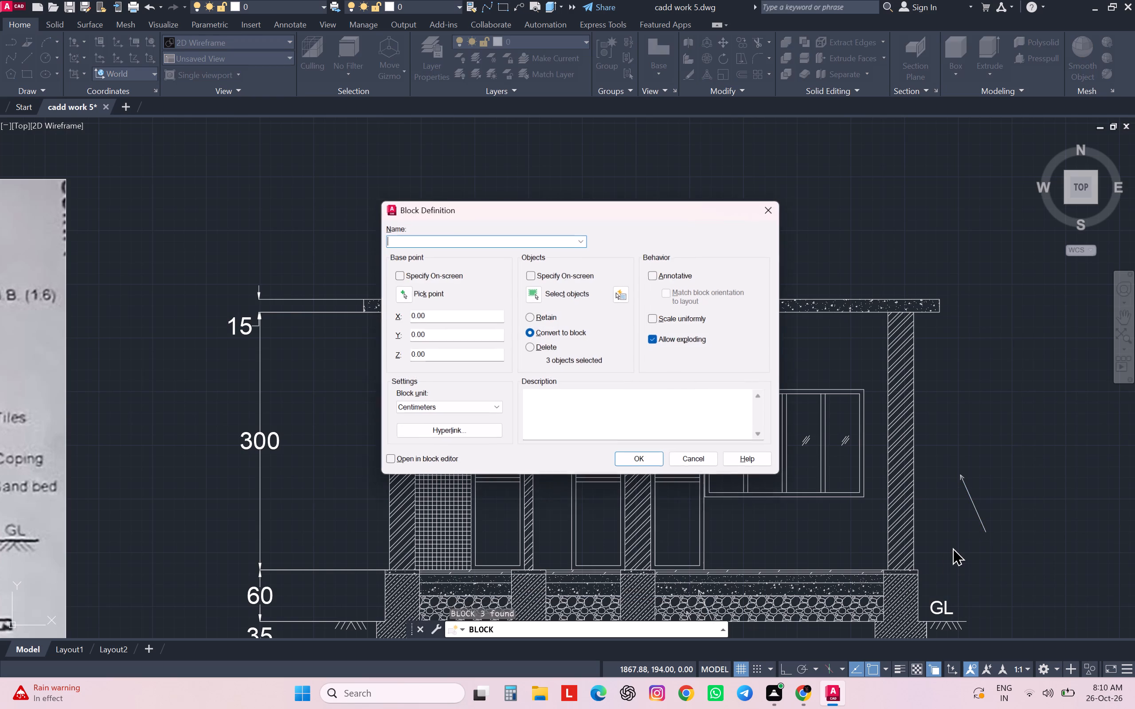
text(AR)
key(Return)
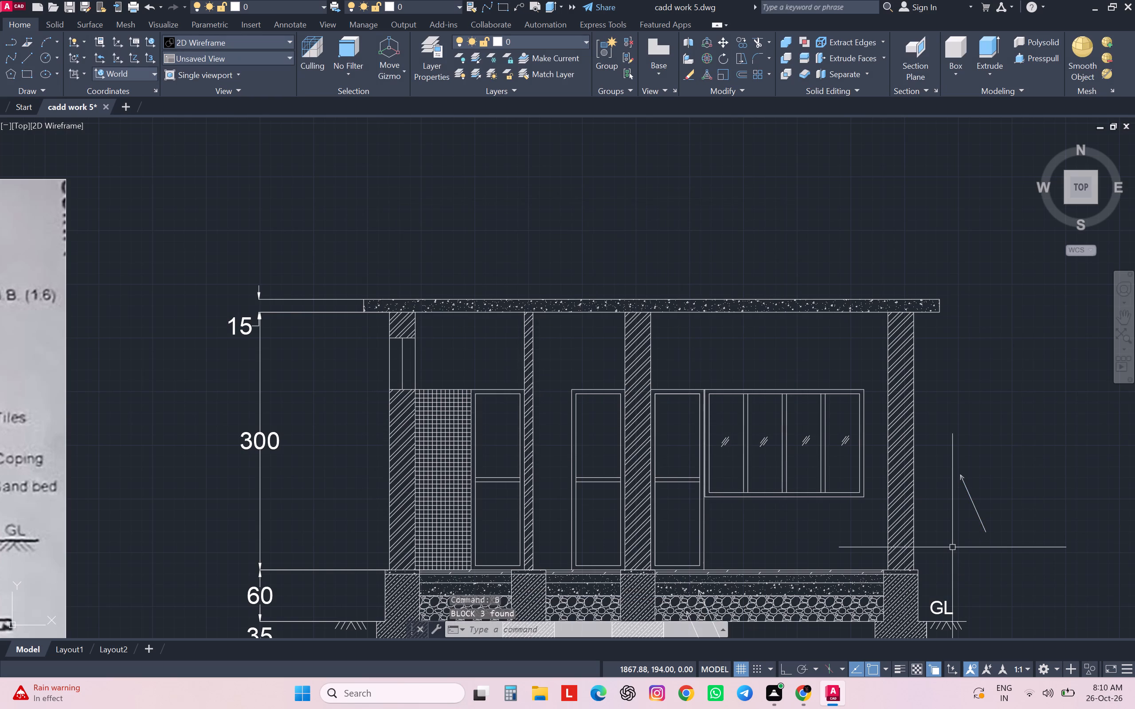
Rotate the AR arrow block about 66° around a point on its shaft so it lies horizontal, pointing toward the right outer wall.
click(976, 512)
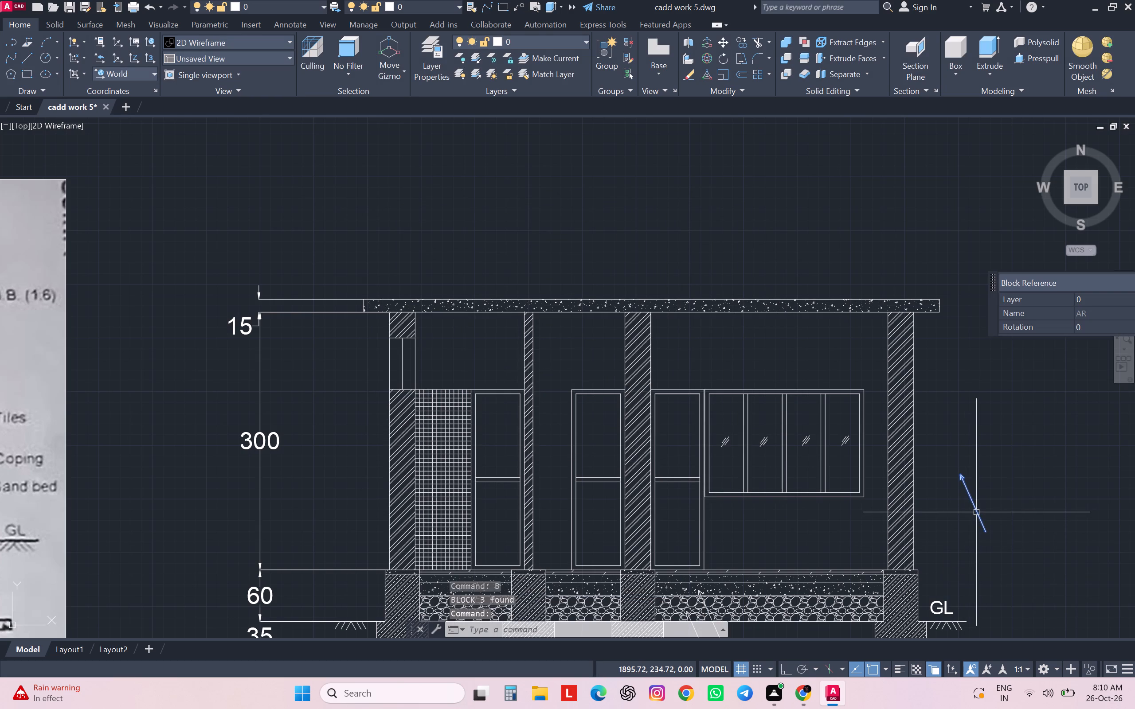
text(RO)
key(Return)
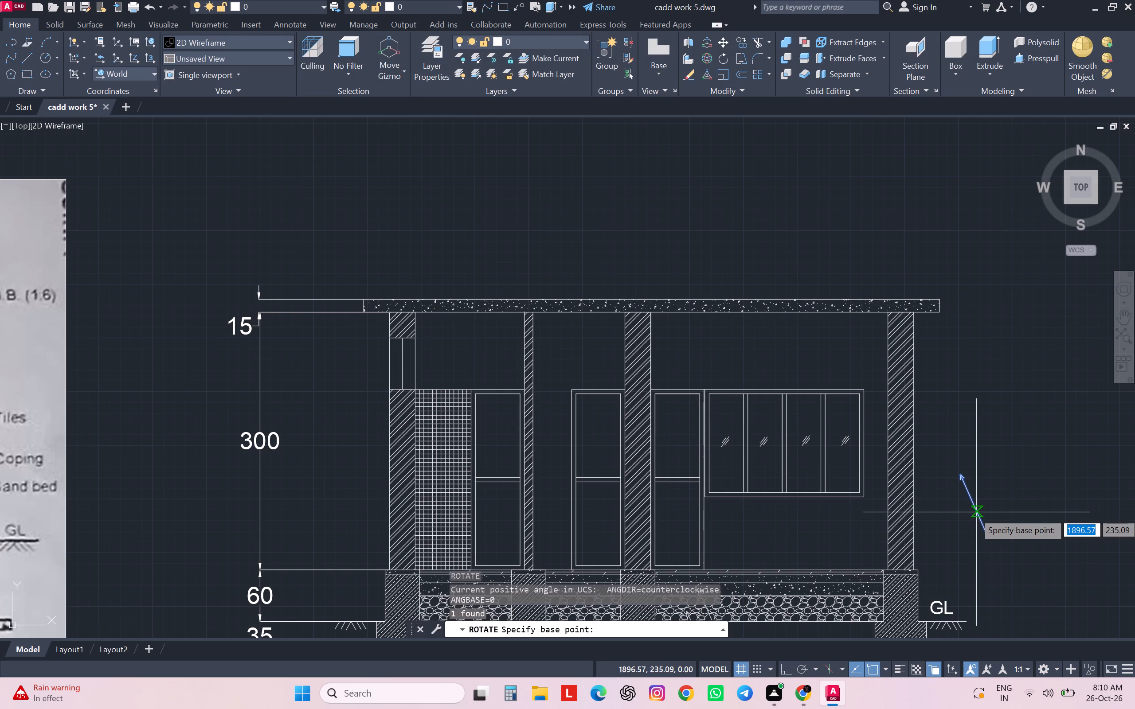
click(976, 512)
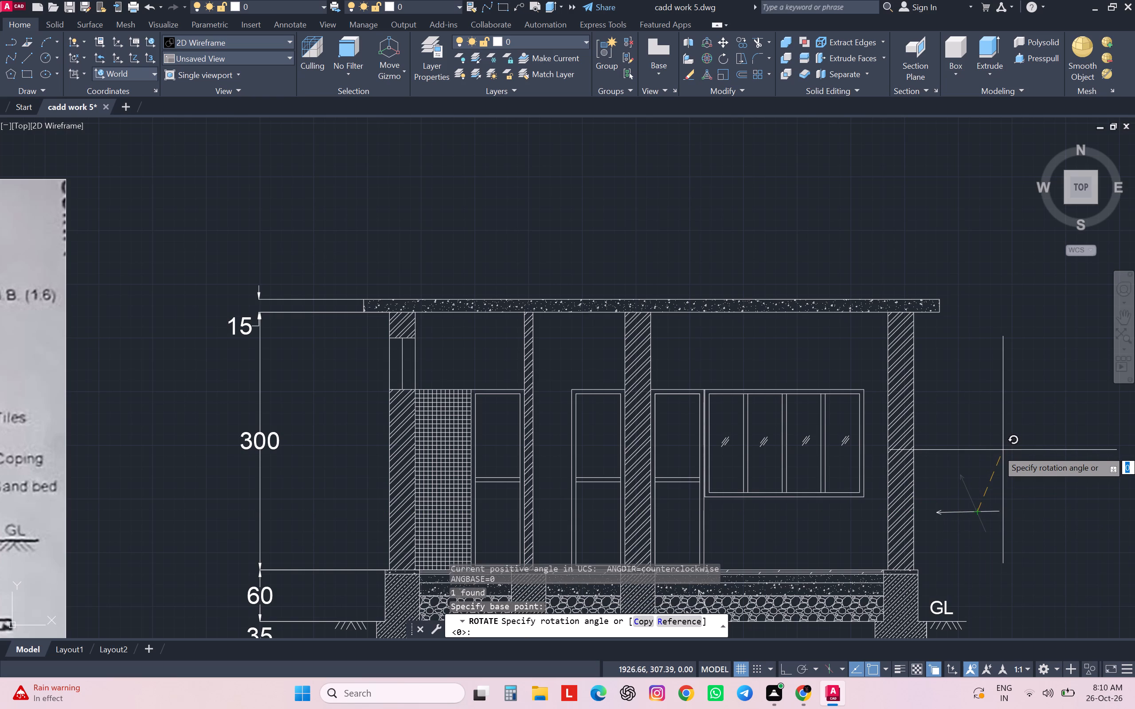
key(F8)
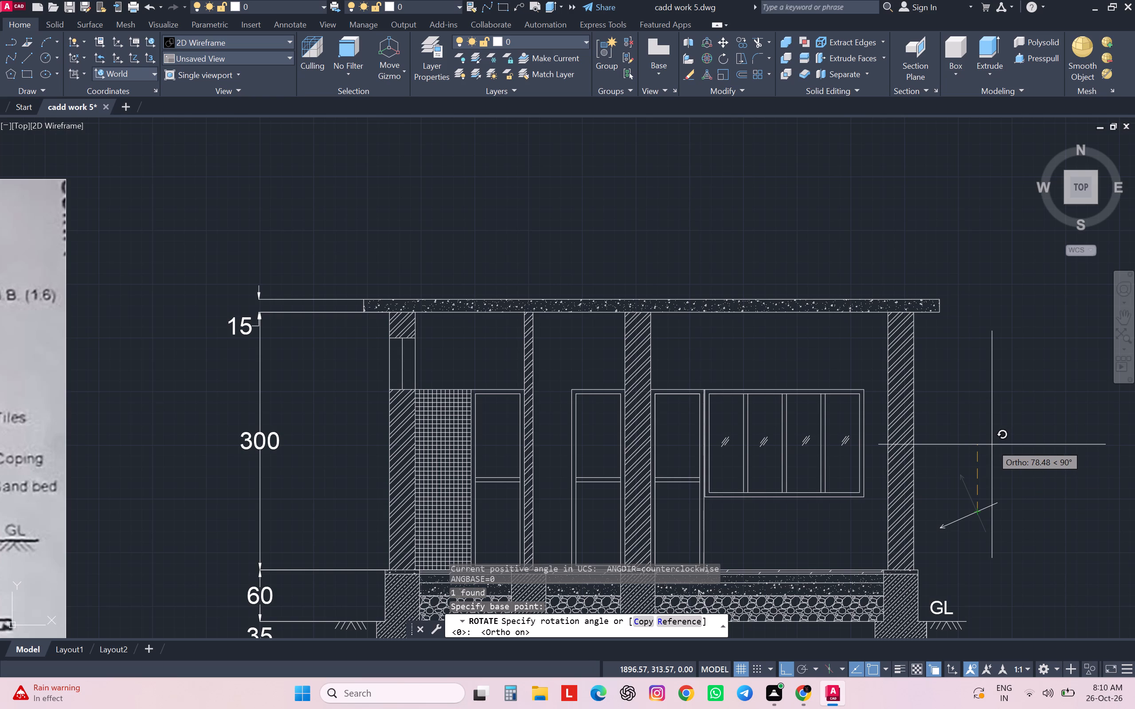
key(F8)
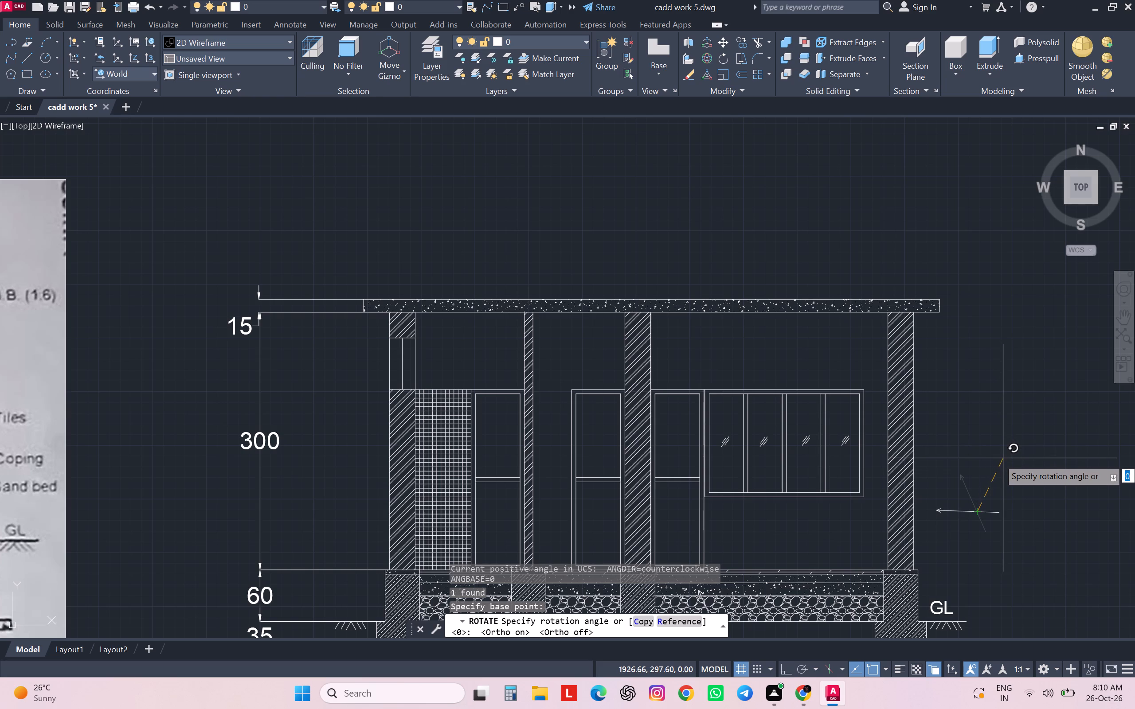
scroll(1003, 458, up, 1)
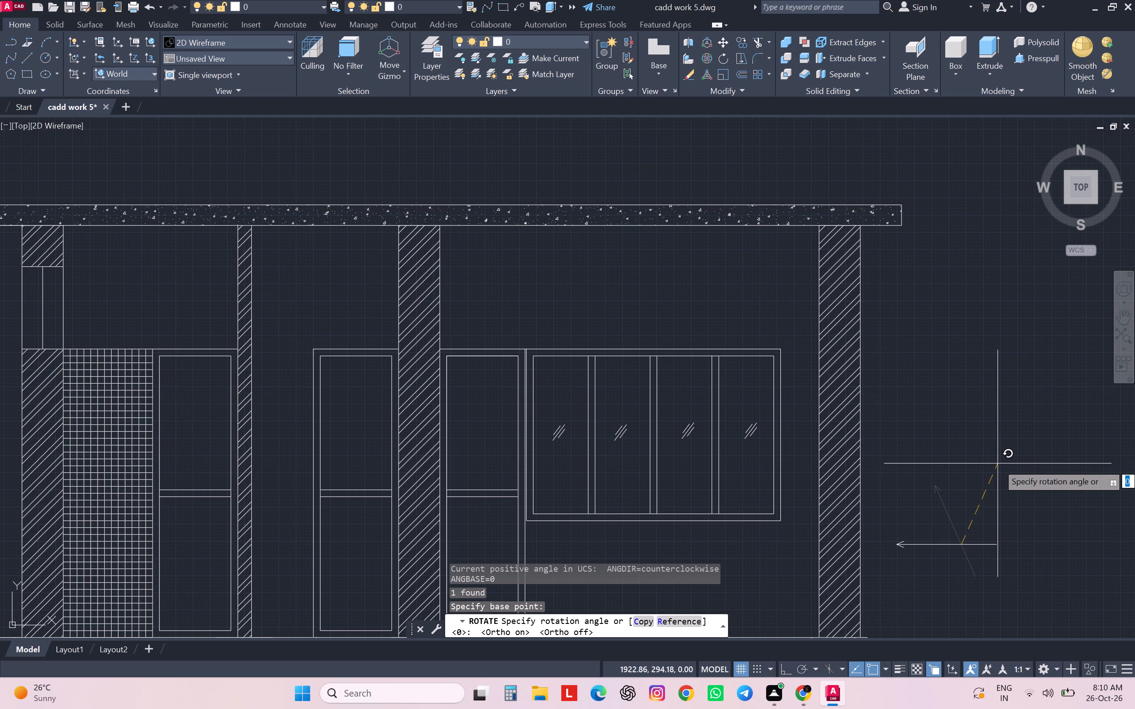
click(998, 464)
Move the horizontal arrow block by its tip onto the outer face of the right wall, a short distance below the roof slab.
scroll(1001, 474, down, 1)
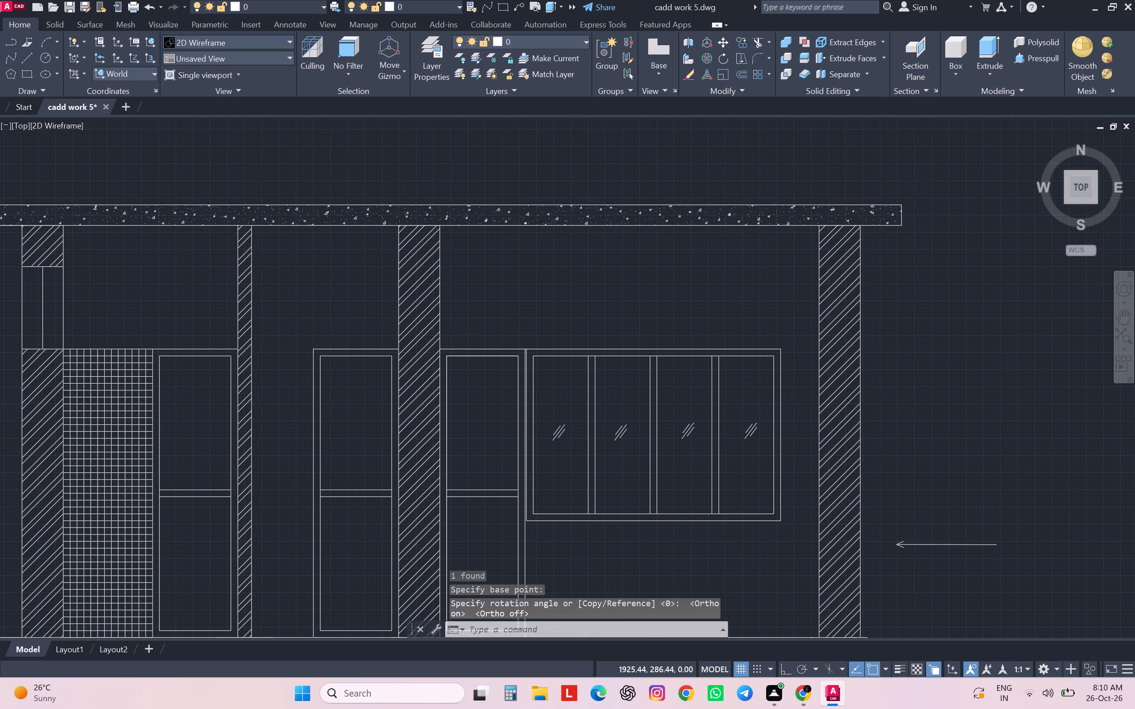
scroll(1003, 477, down, 1)
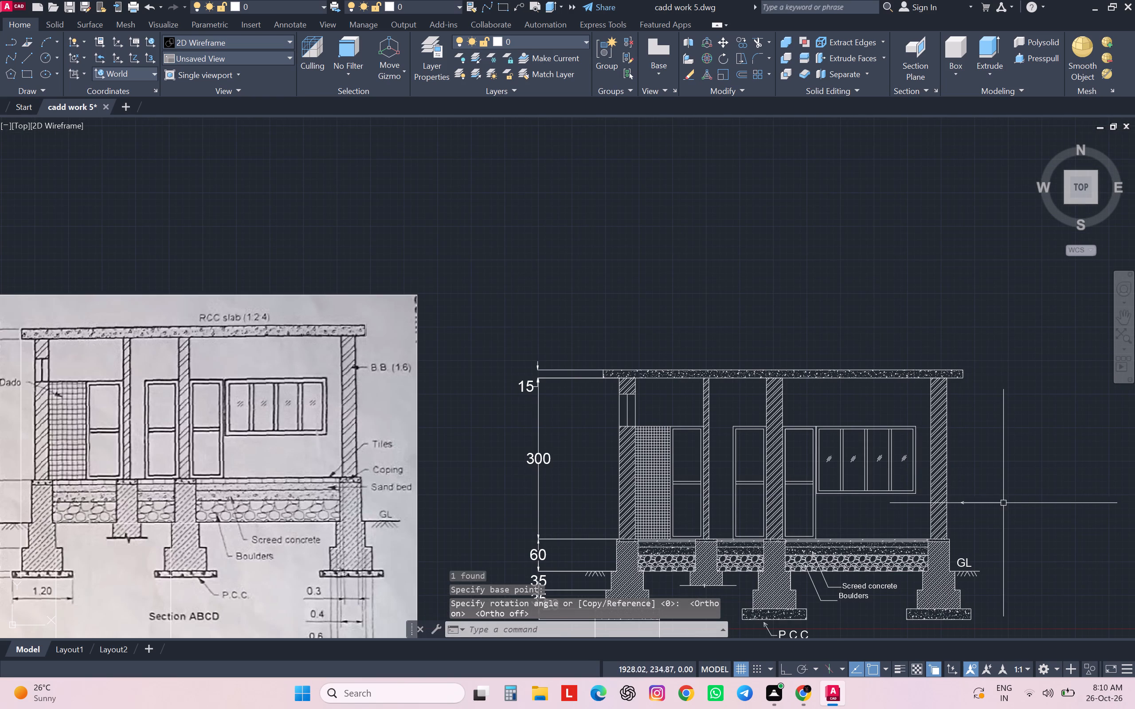
click(1003, 503)
click(976, 505)
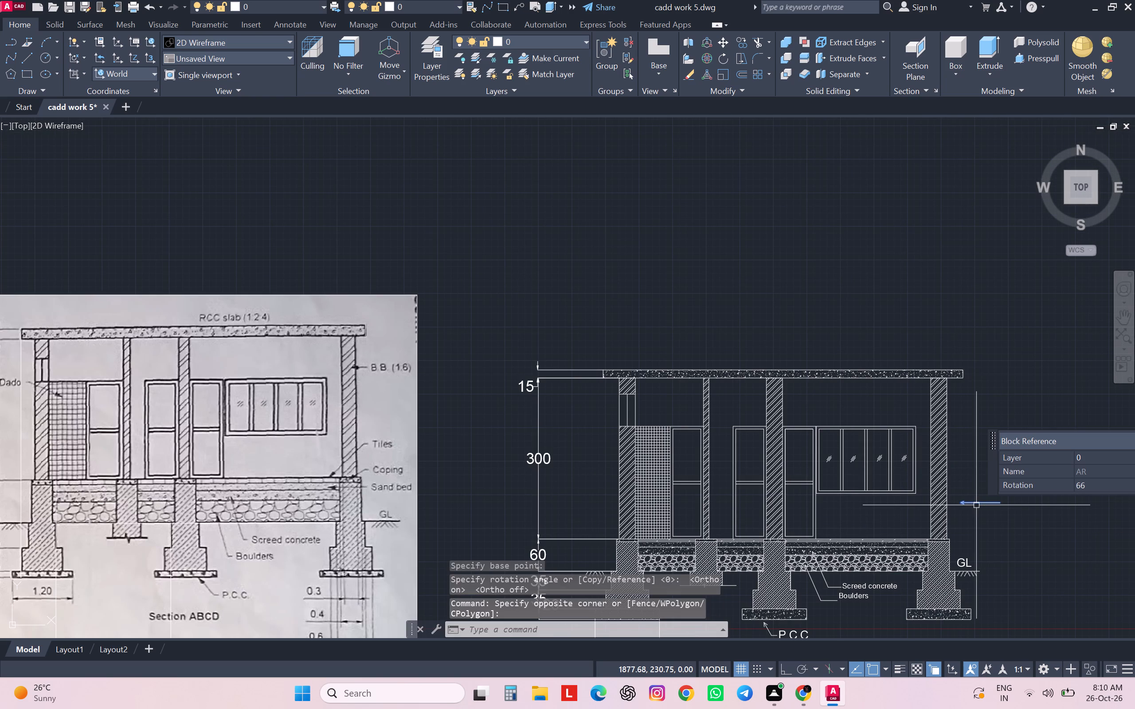
key(m)
key(Return)
scroll(959, 512, up, 3)
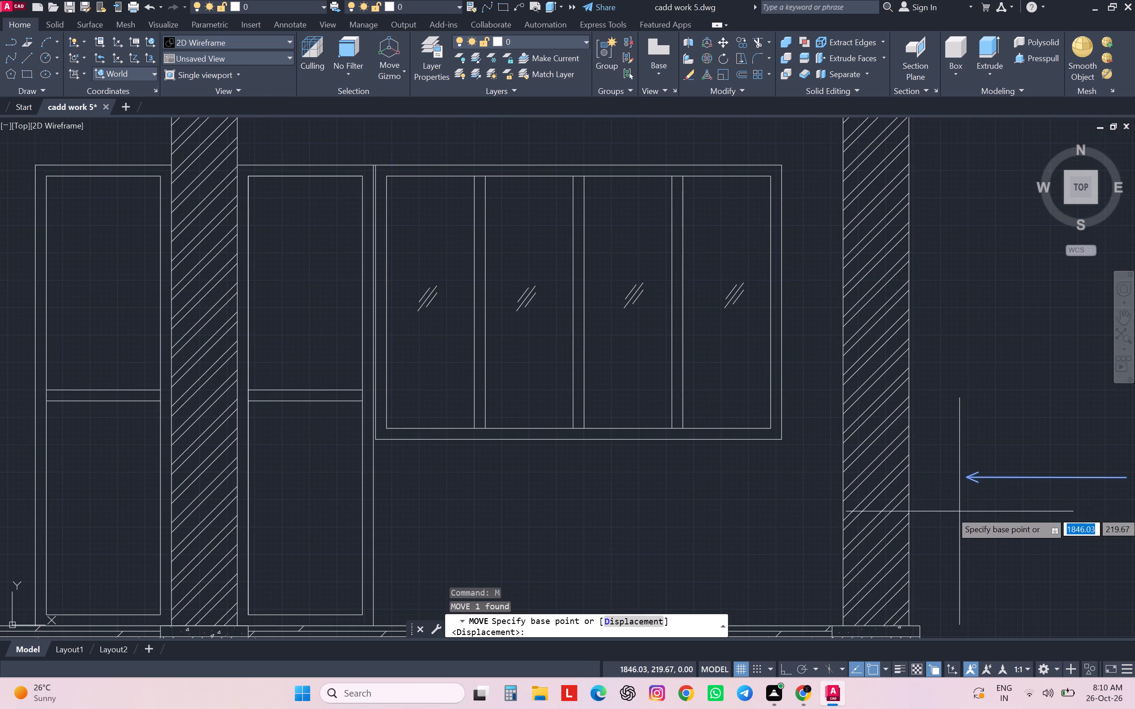
click(963, 482)
scroll(963, 482, down, 3)
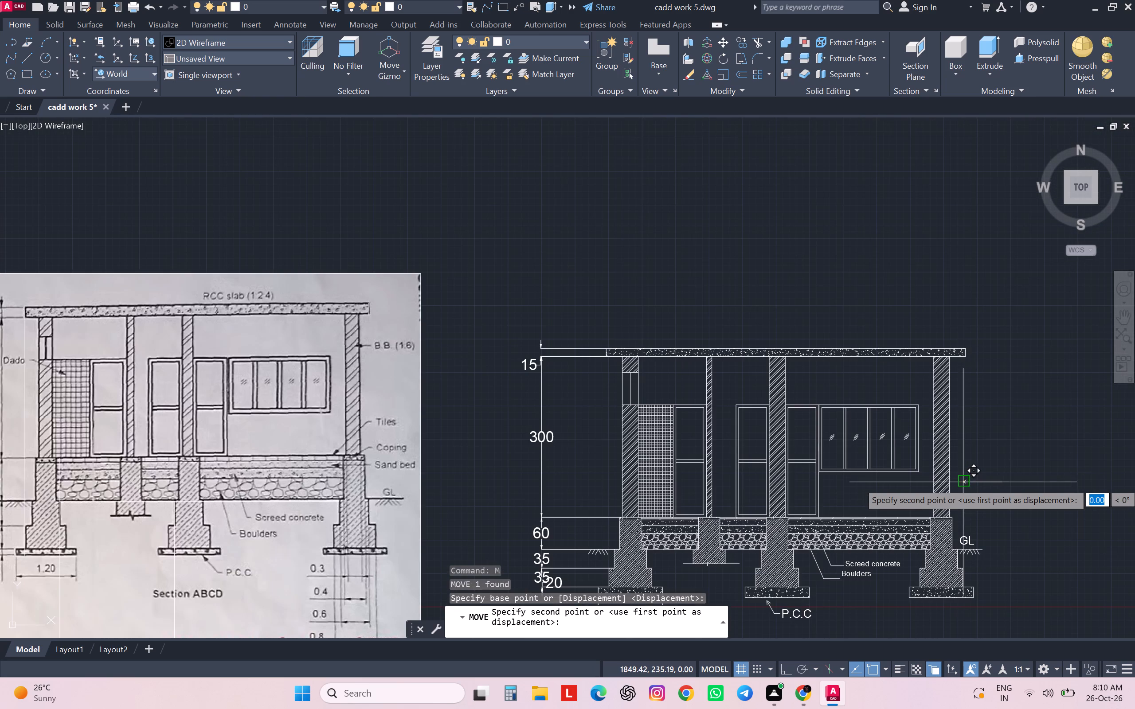
scroll(964, 386, up, 2)
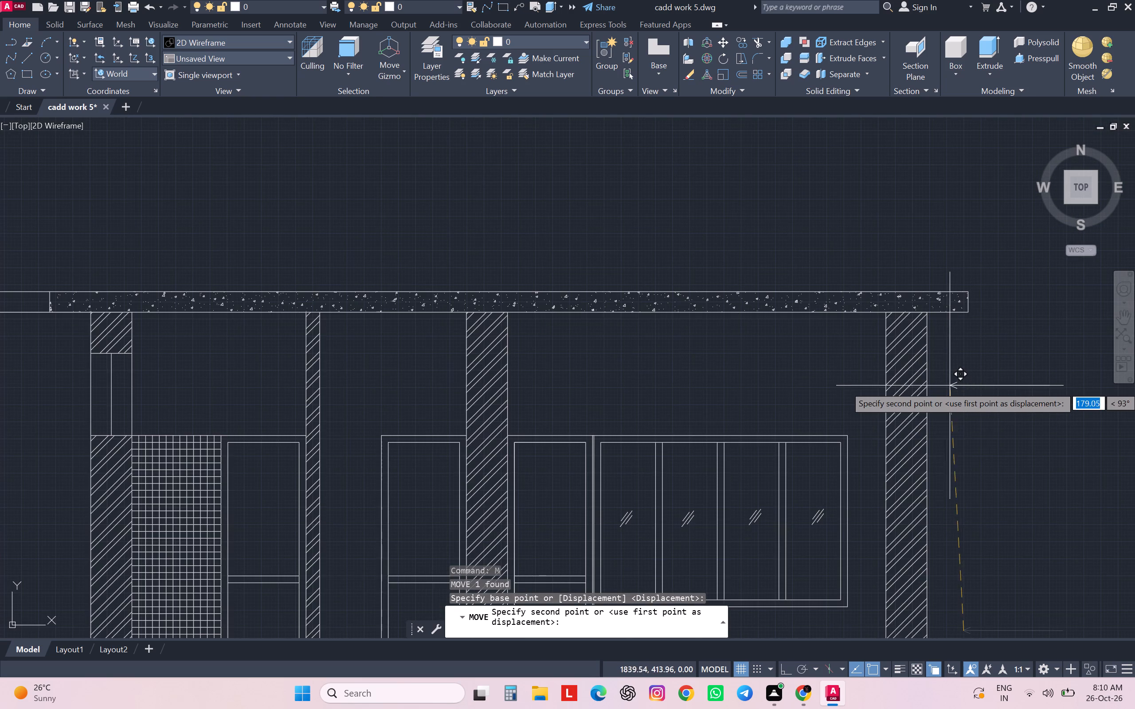
click(928, 382)
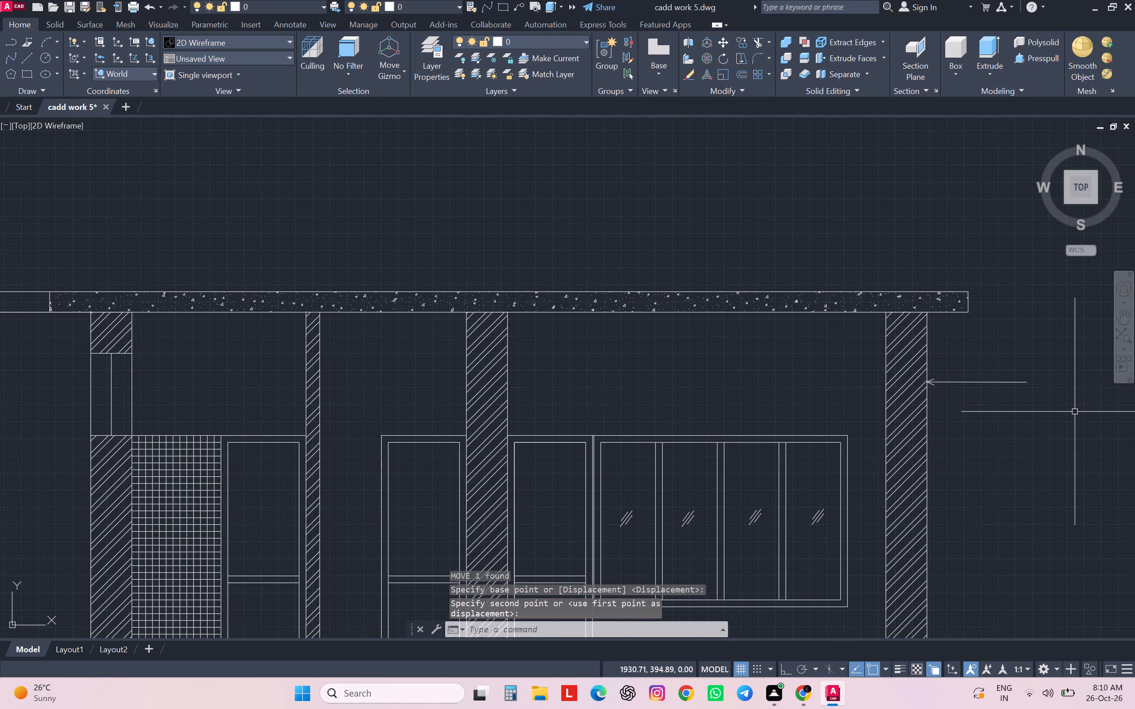
scroll(1074, 413, down, 2)
key(Escape)
key(Escape)
key(Escape)
key(Escape)
key(Escape)
key(Escape)
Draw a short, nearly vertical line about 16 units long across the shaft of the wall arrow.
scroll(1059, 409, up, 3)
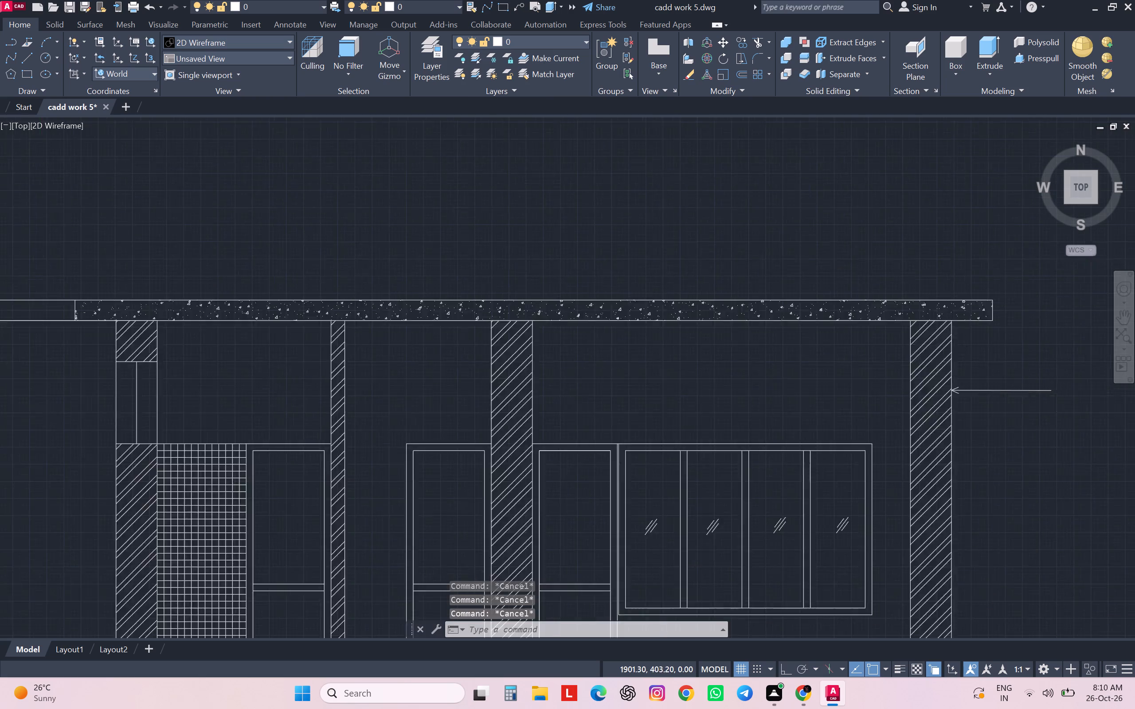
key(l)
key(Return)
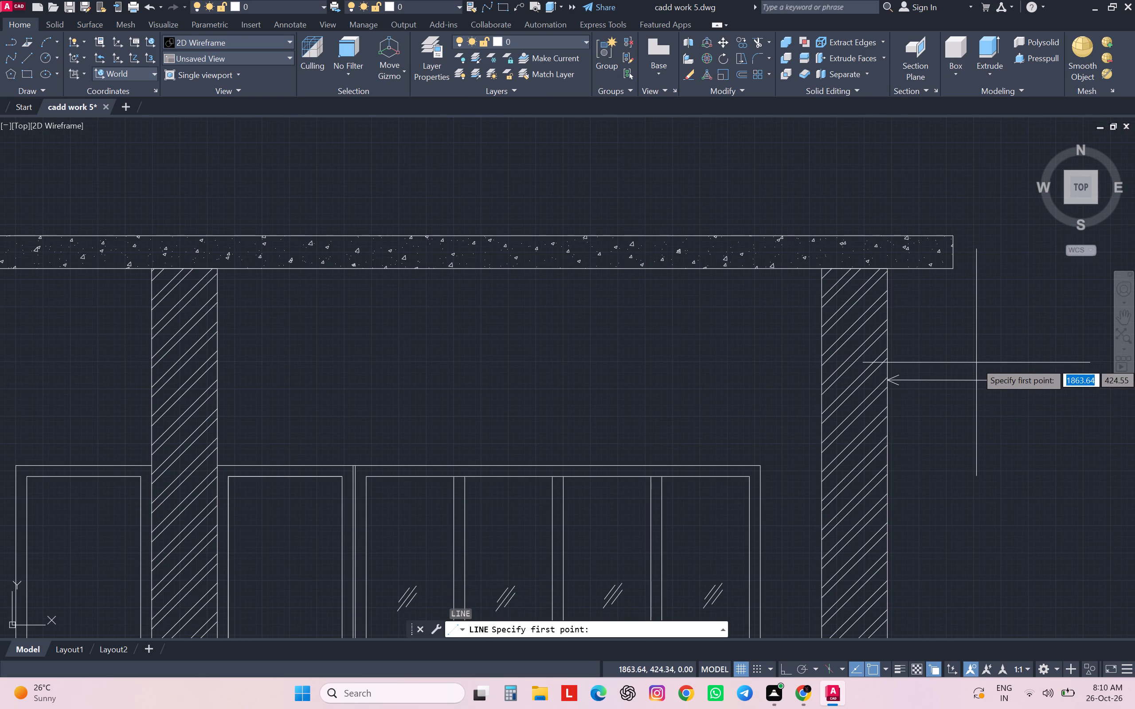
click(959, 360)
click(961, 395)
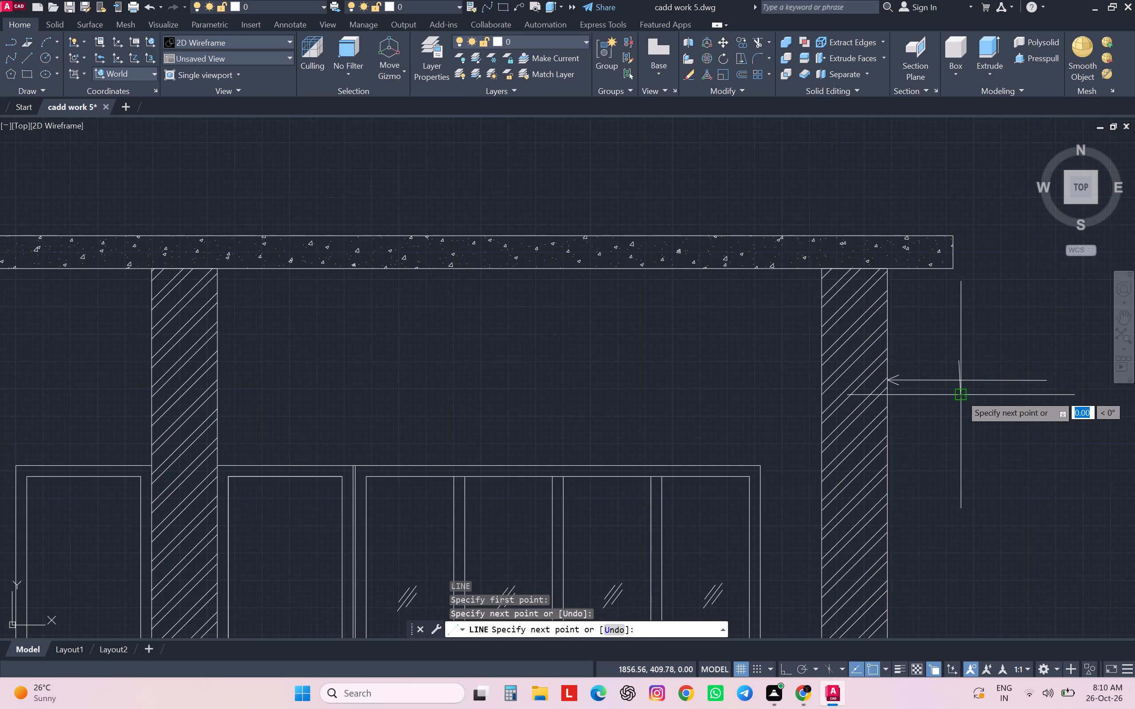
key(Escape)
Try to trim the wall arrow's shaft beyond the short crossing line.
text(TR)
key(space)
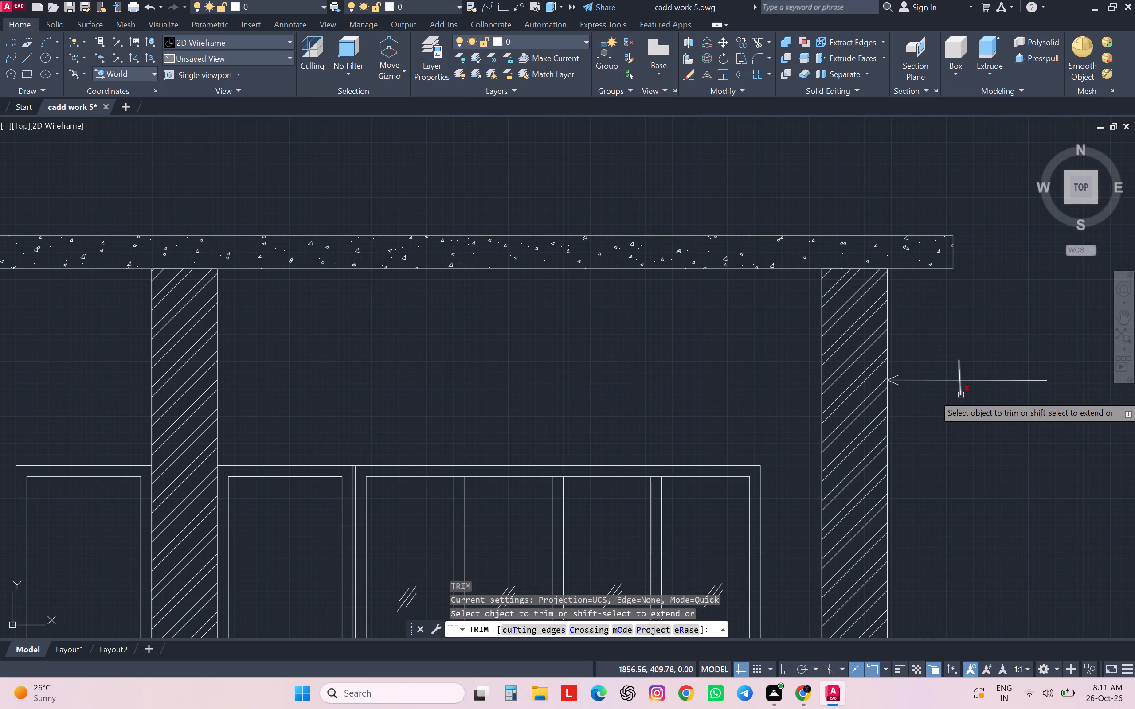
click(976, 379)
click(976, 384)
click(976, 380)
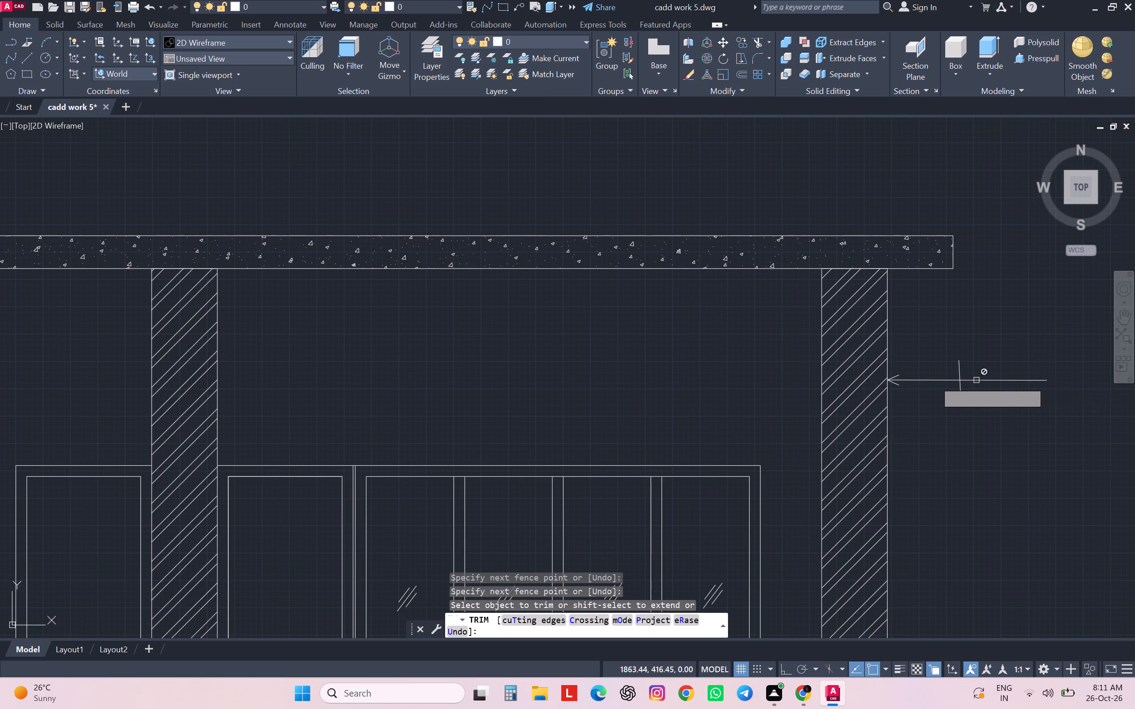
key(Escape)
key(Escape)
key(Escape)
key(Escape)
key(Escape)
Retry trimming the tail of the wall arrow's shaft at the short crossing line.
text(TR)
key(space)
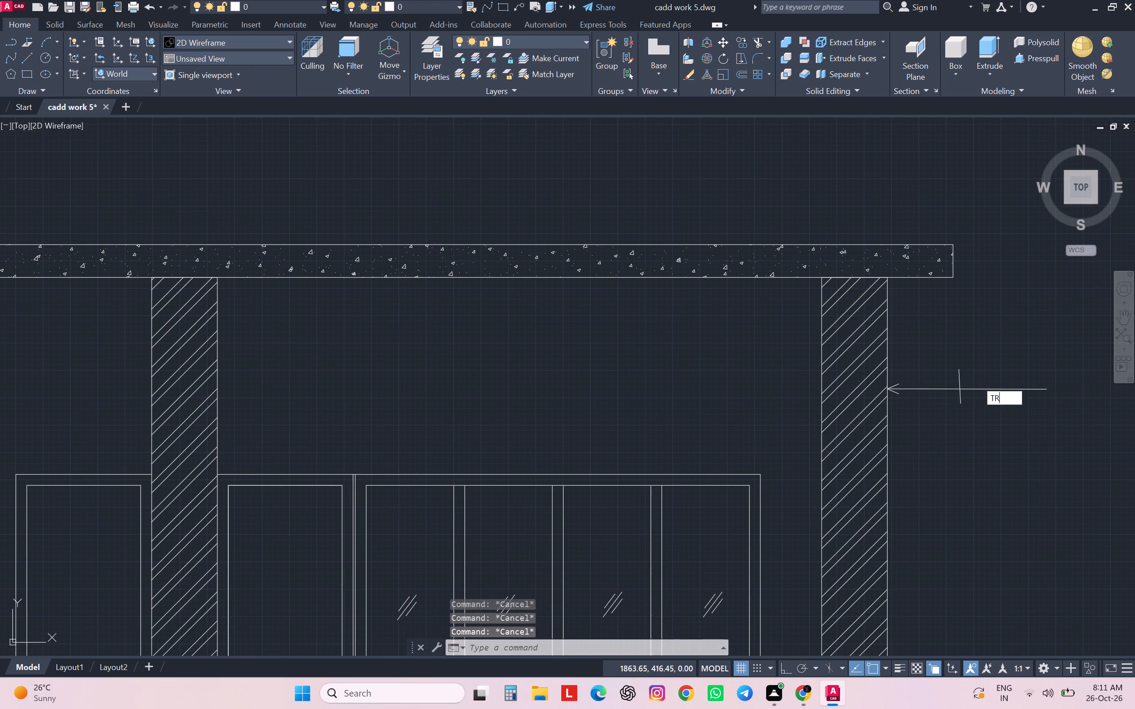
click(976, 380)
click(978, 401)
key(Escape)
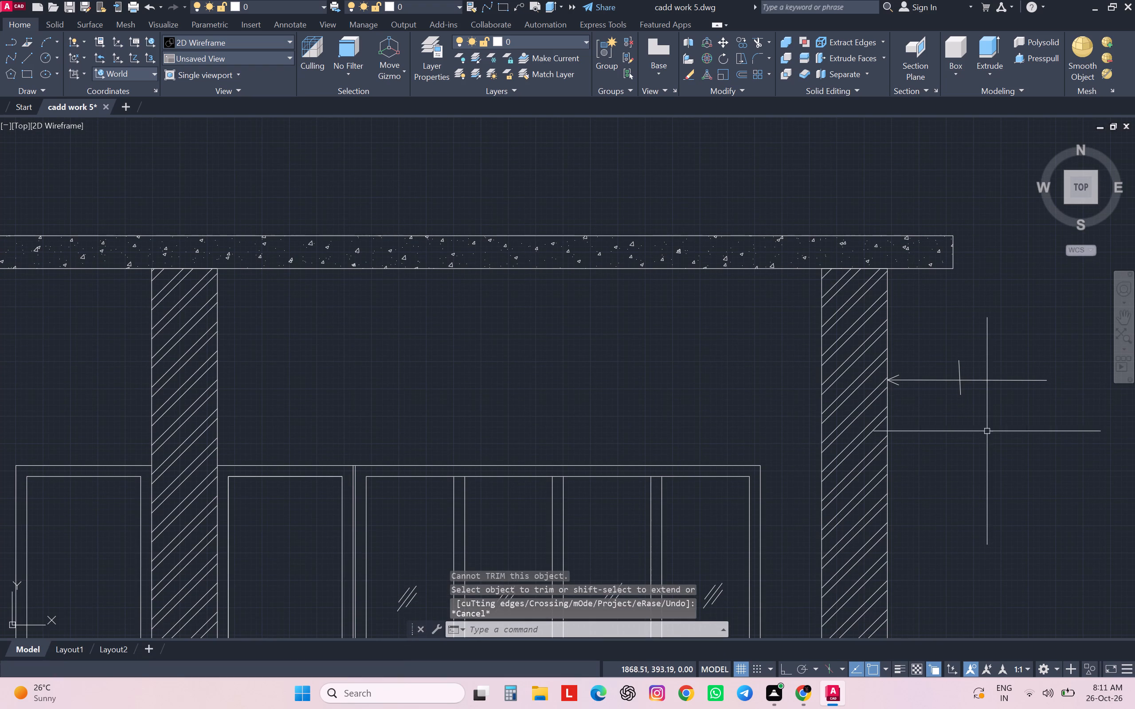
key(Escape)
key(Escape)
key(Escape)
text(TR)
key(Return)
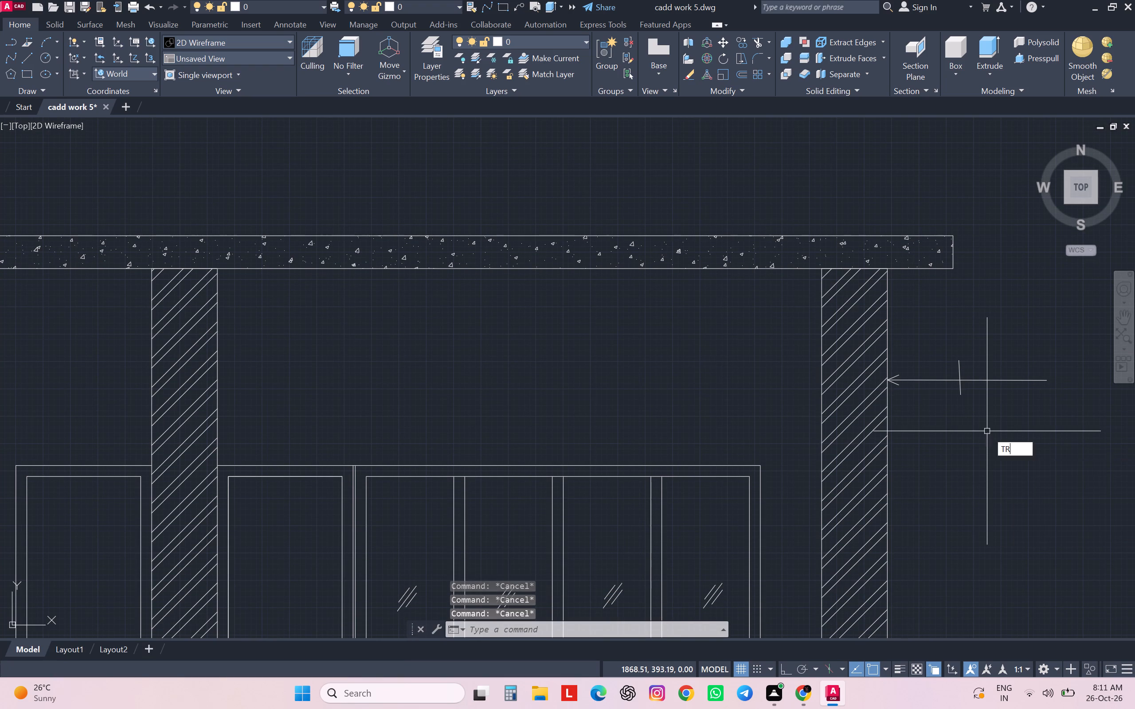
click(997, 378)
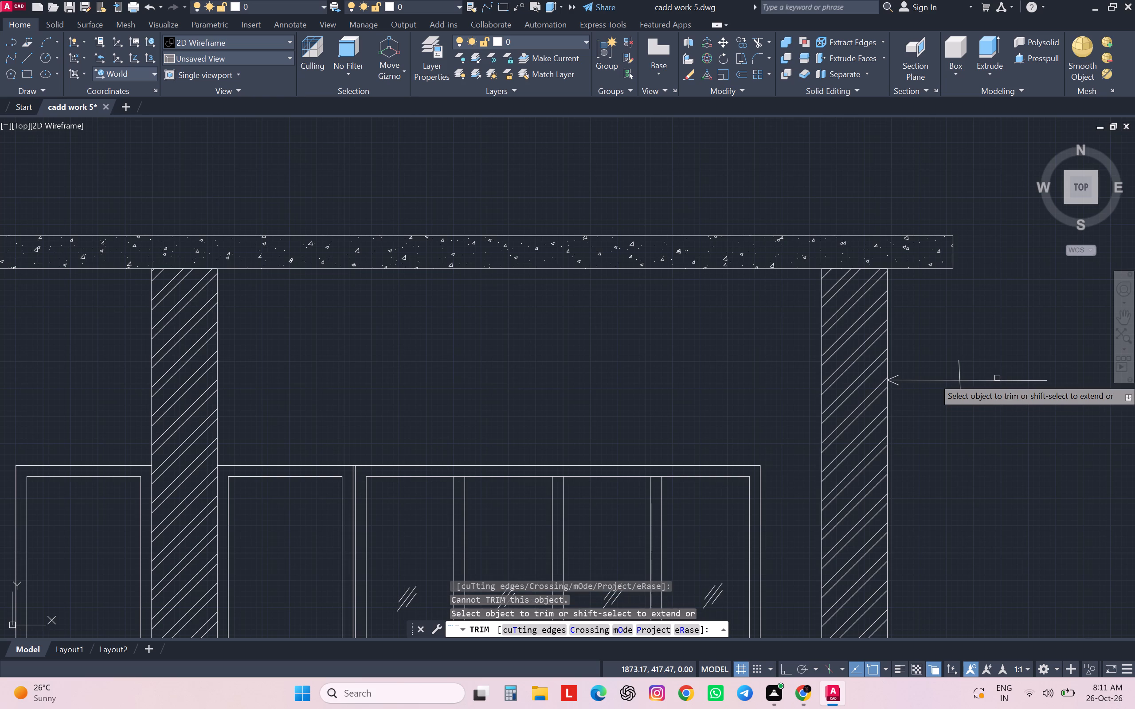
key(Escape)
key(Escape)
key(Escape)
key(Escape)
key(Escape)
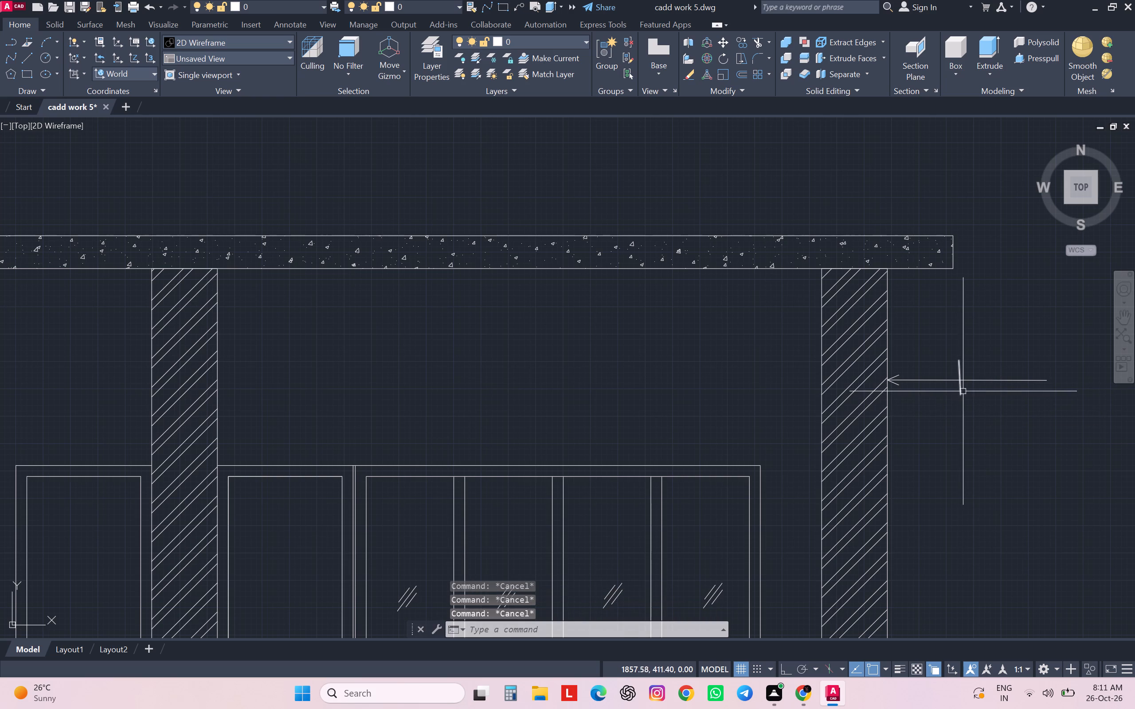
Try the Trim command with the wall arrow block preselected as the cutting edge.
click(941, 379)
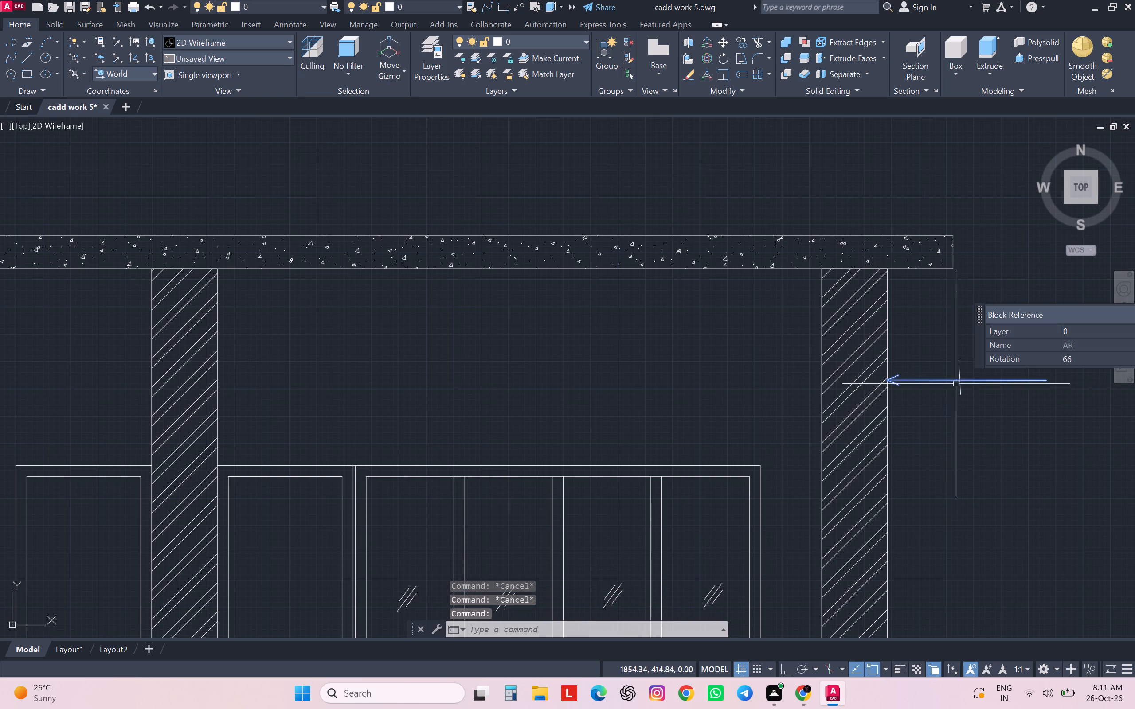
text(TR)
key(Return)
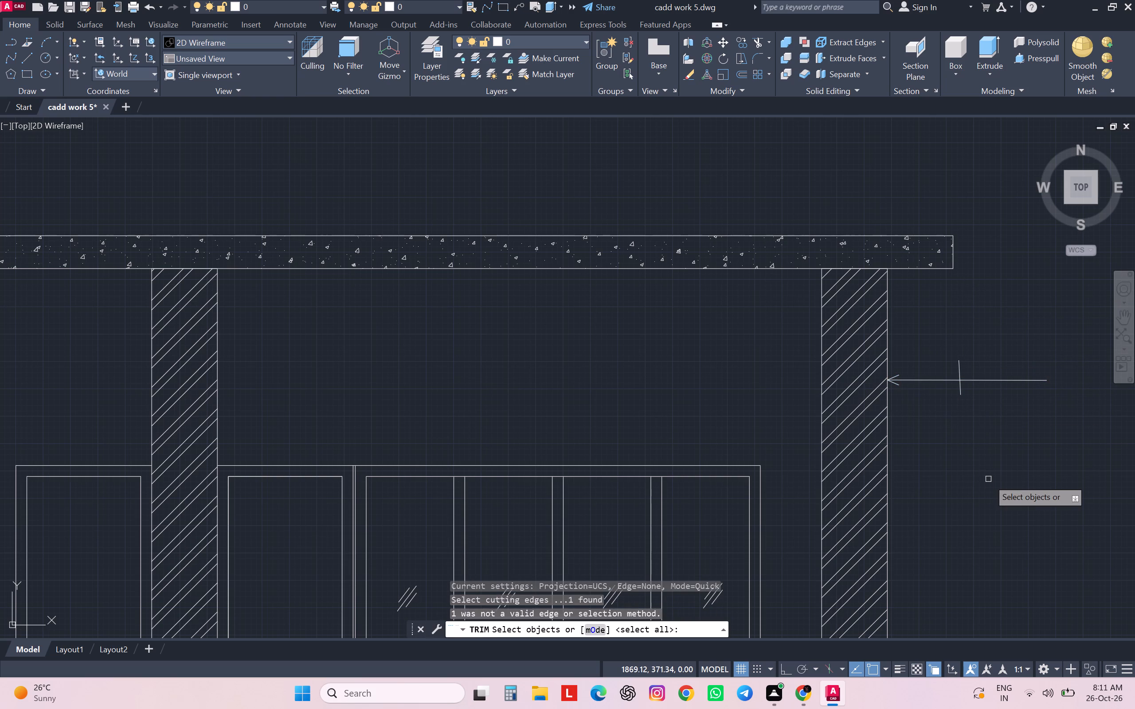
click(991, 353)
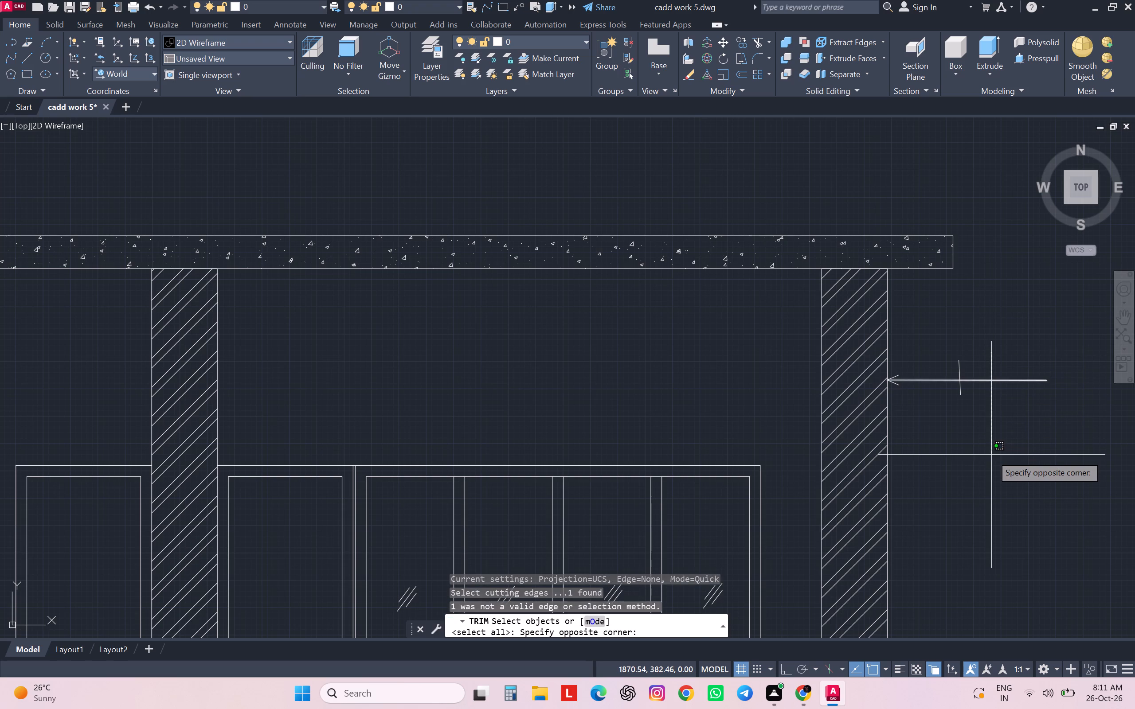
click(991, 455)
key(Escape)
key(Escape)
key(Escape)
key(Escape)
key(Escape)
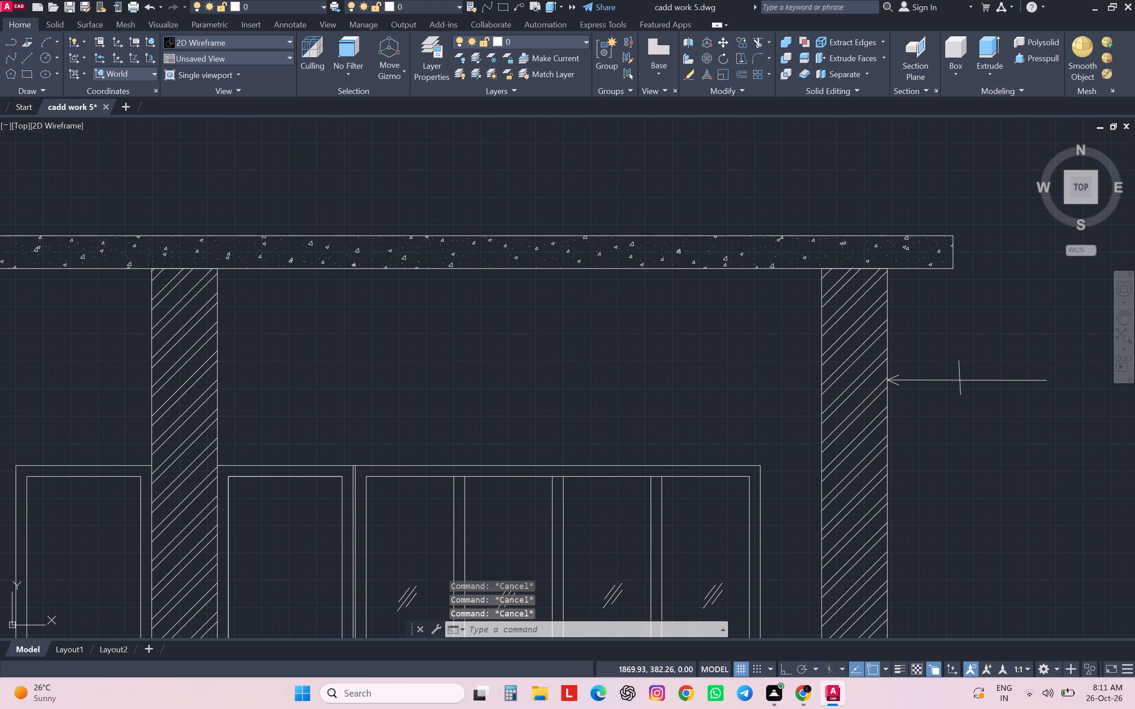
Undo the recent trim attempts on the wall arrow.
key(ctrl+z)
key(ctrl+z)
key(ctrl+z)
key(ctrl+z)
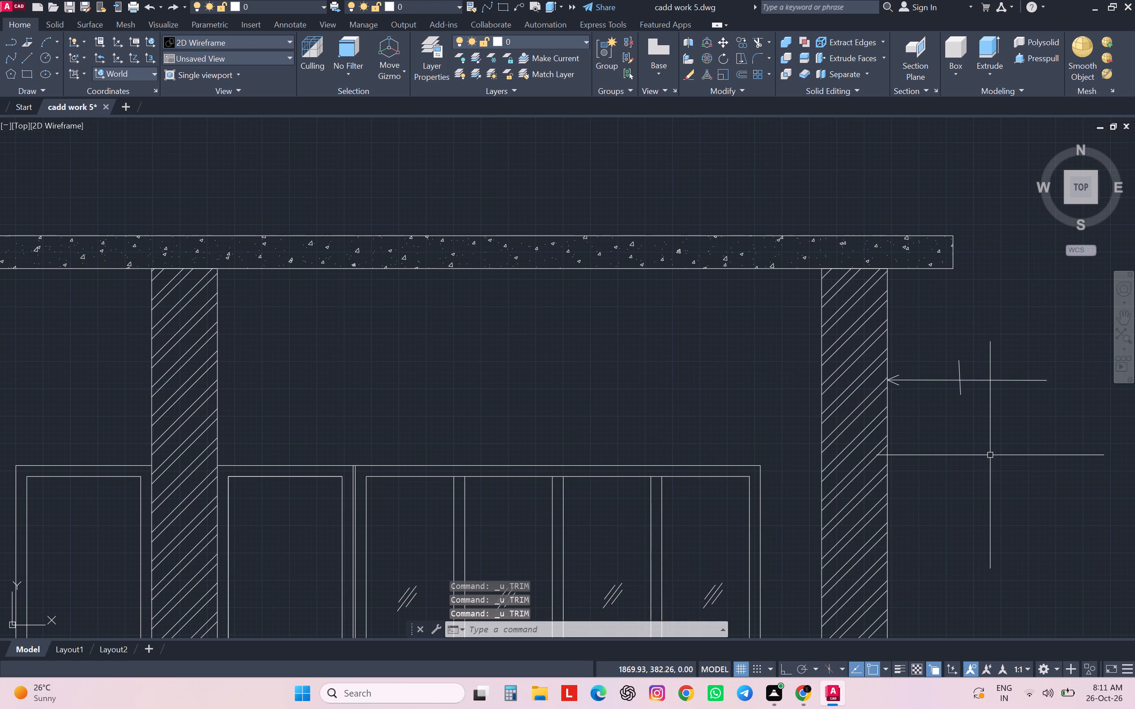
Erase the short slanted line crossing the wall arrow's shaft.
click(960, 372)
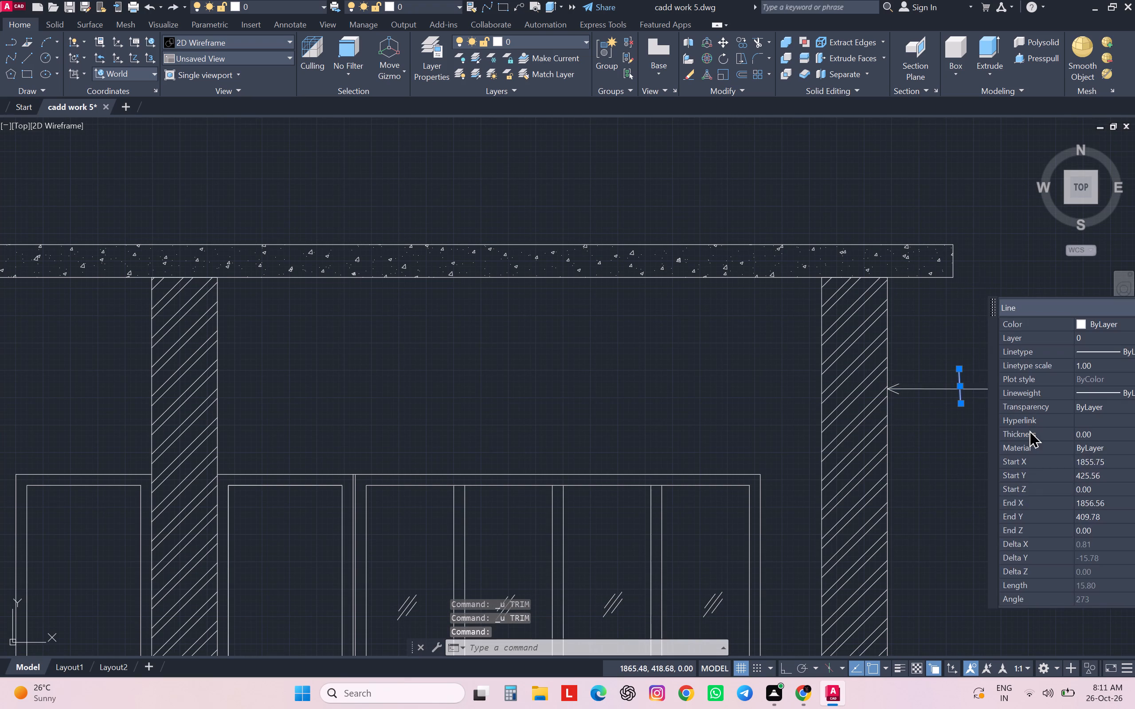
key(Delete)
Draw an exactly vertical line across the wall arrow's shaft, closer to the arrowhead, with Ortho mode on.
key(l)
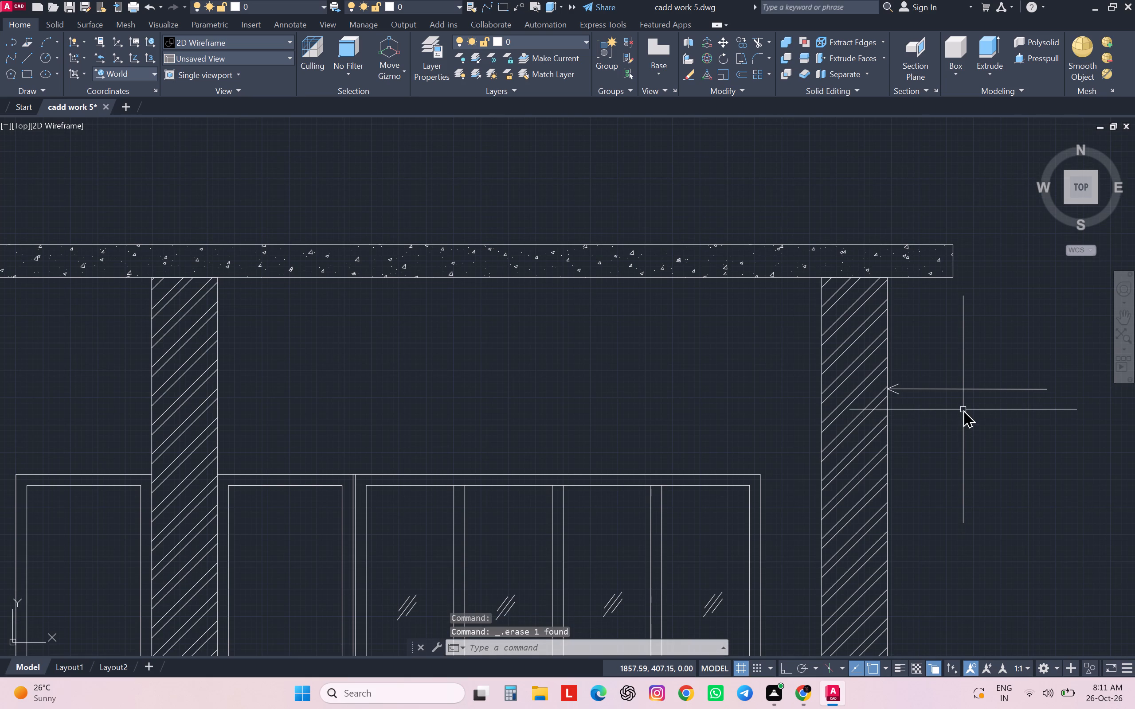
key(Return)
key(F8)
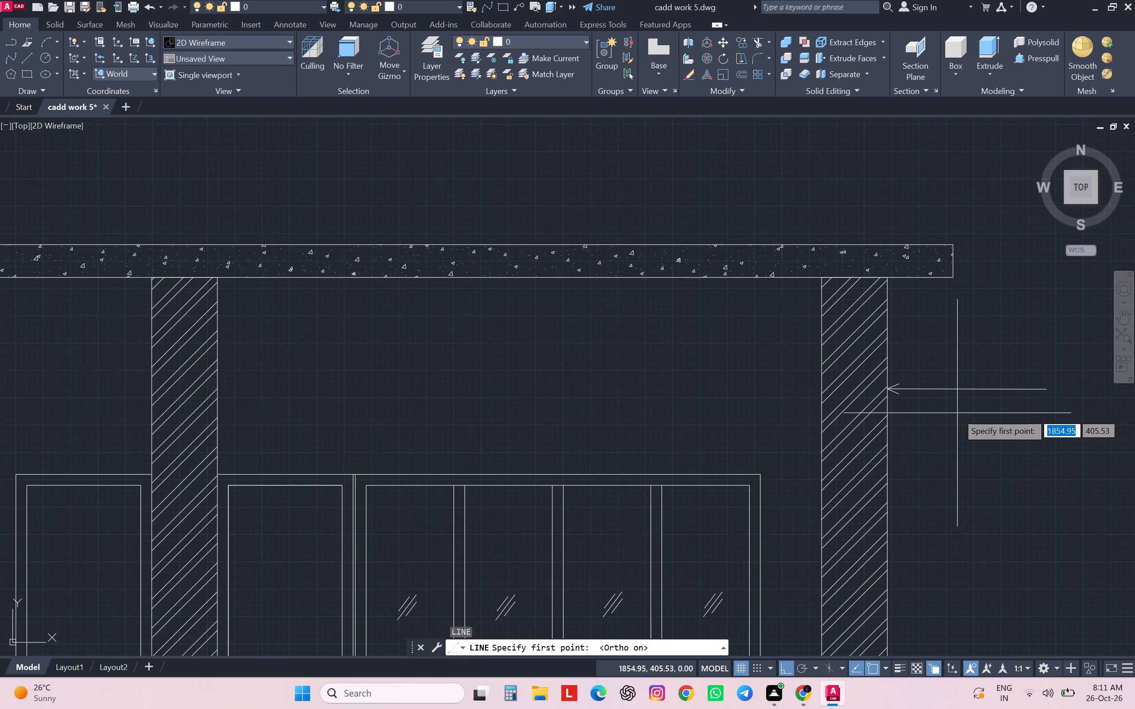
click(942, 373)
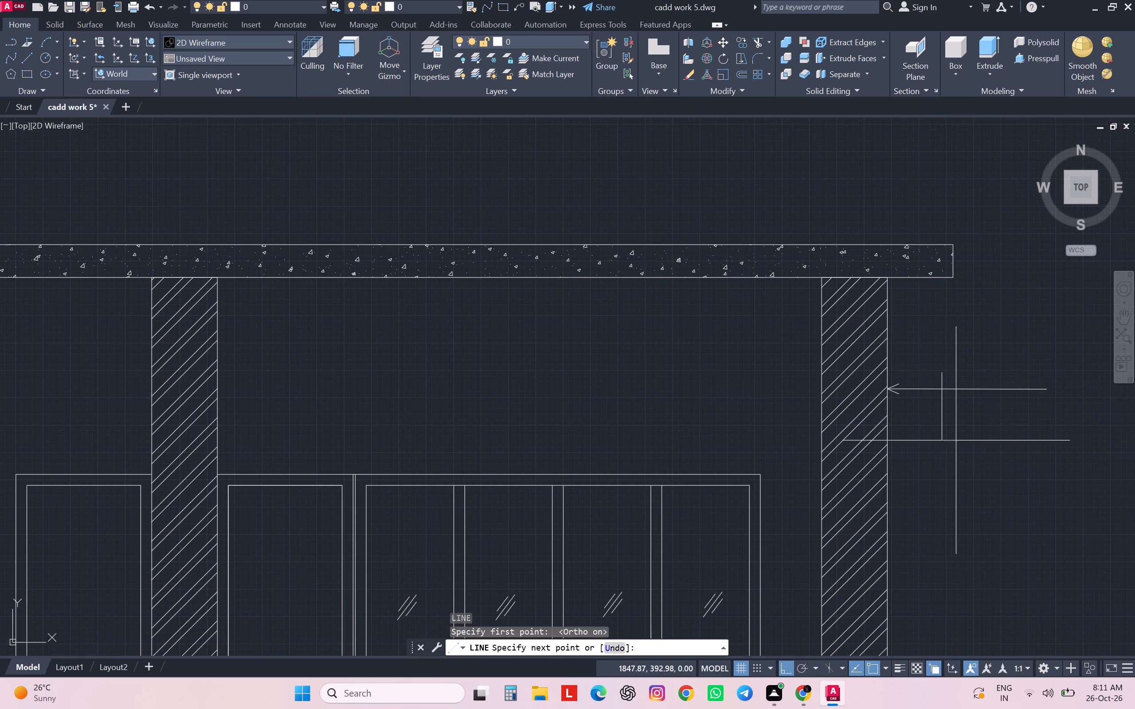
click(956, 447)
key(Escape)
key(Escape)
key(Escape)
key(Escape)
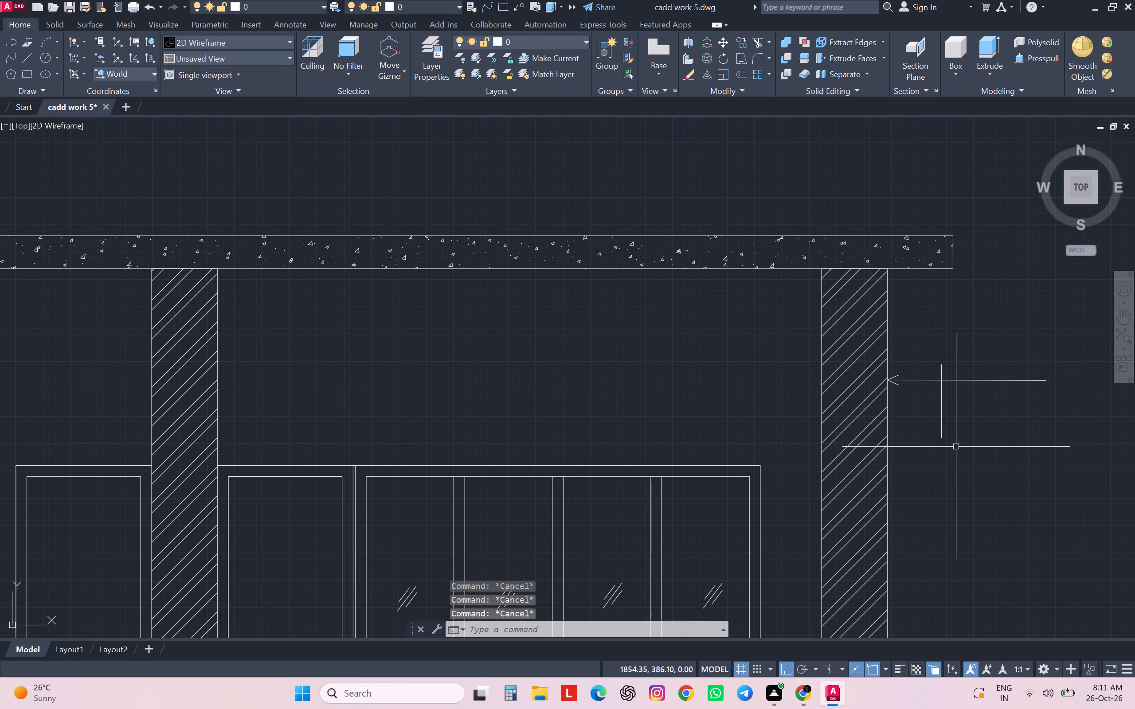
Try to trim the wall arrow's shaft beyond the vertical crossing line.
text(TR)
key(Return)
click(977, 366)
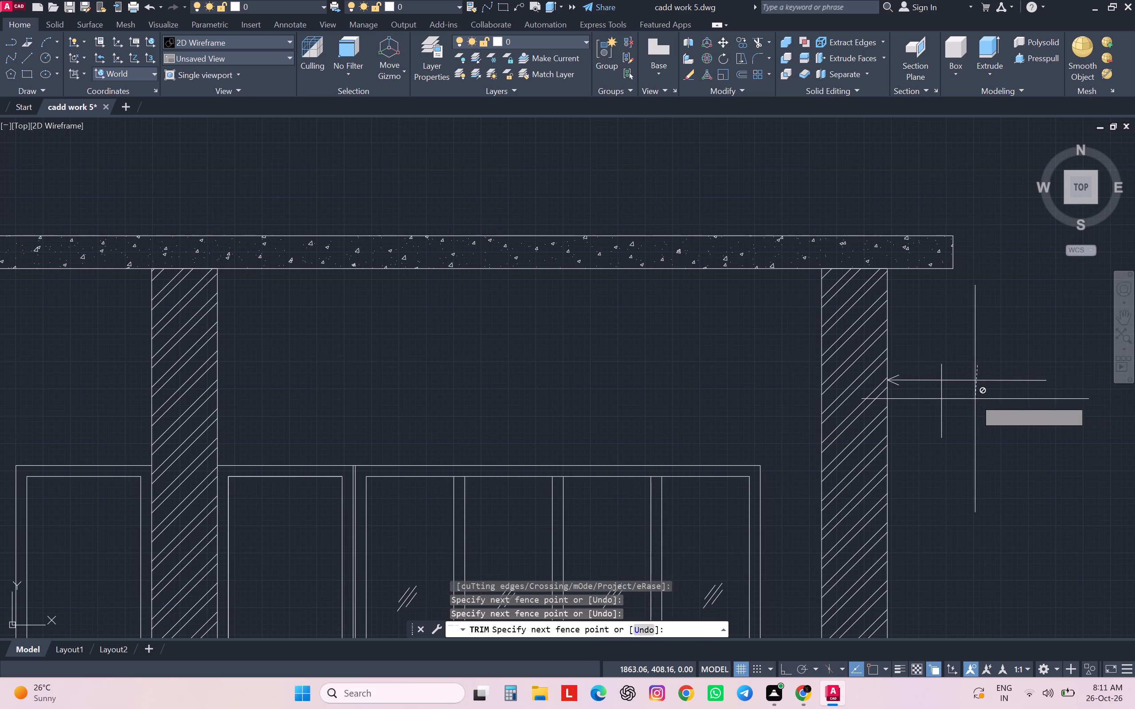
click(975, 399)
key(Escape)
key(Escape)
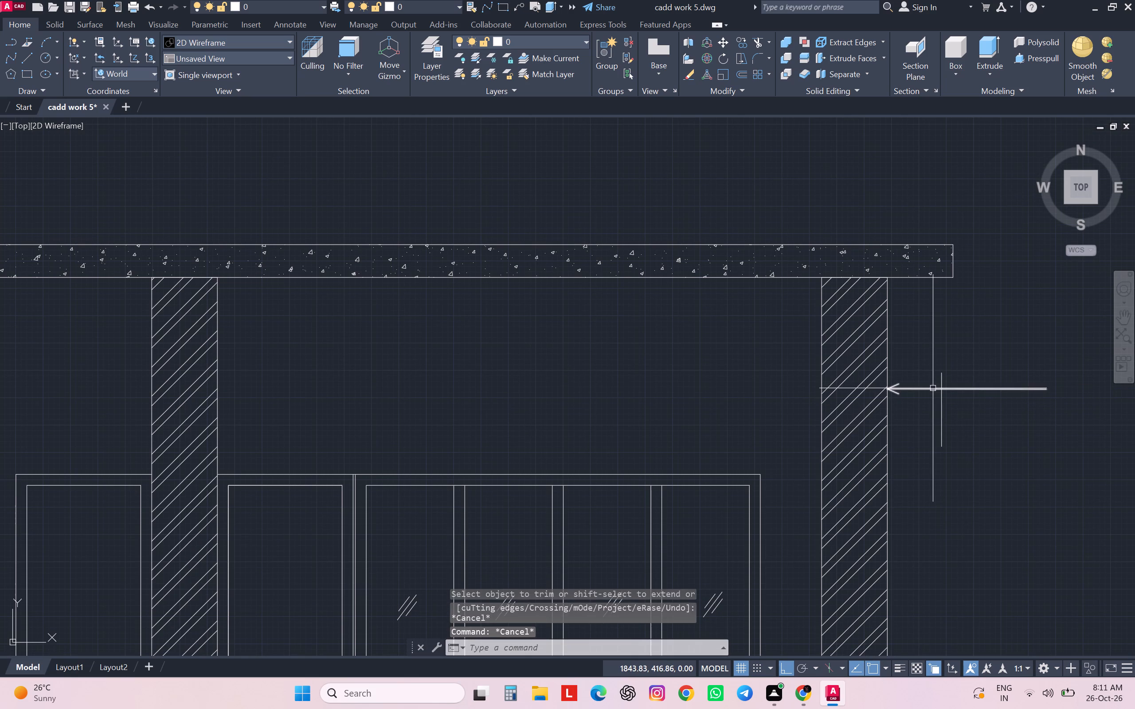
Explode the right wall's leader arrow and trim its shaft beyond the vertical crossing line.
click(933, 388)
key(x)
key(Return)
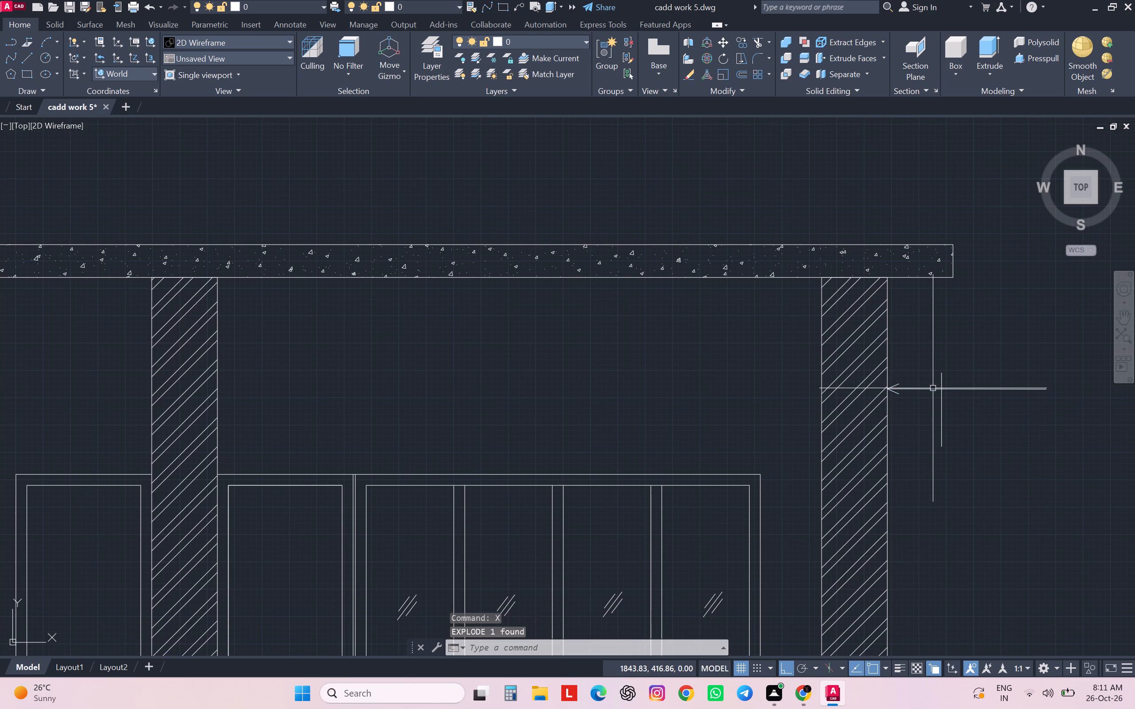
text(TR)
key(Return)
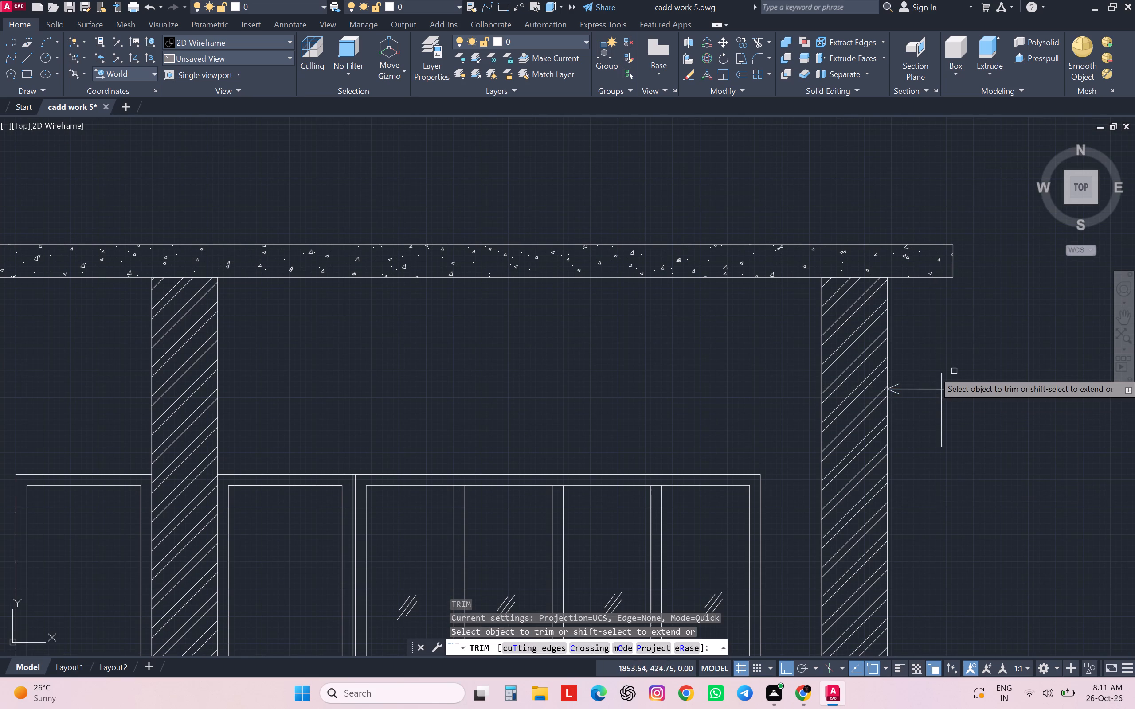
click(954, 371)
click(953, 423)
key(Escape)
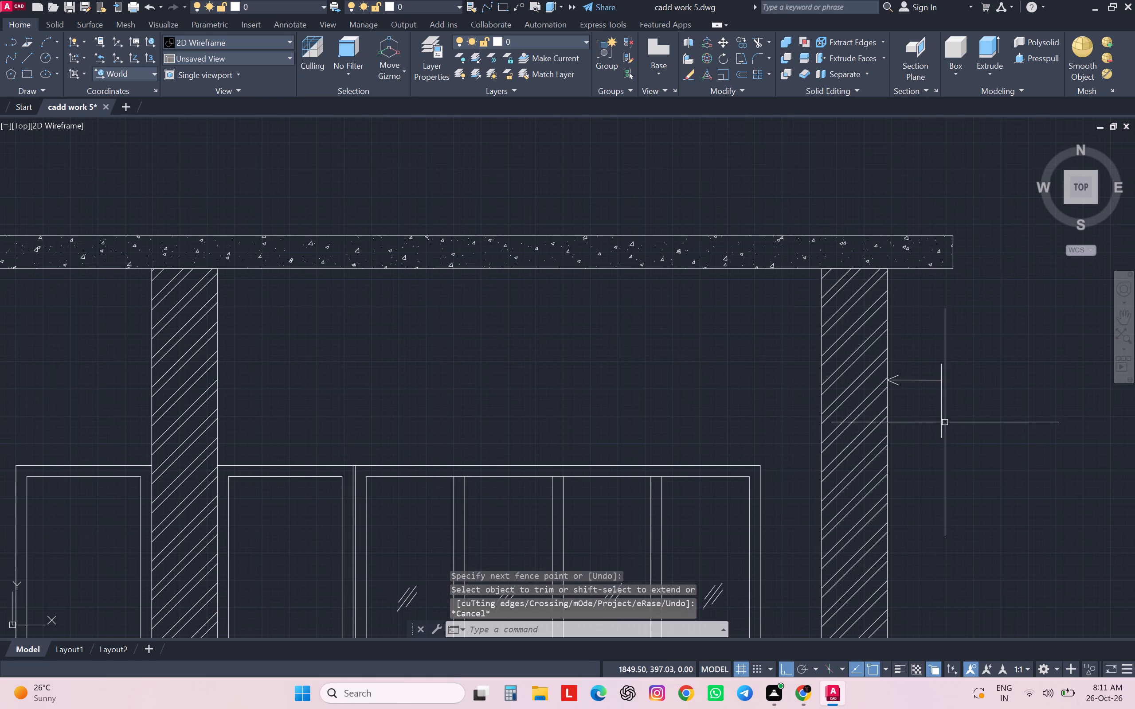
Erase the vertical cutting line at the end of the wall arrow's shaft.
click(940, 420)
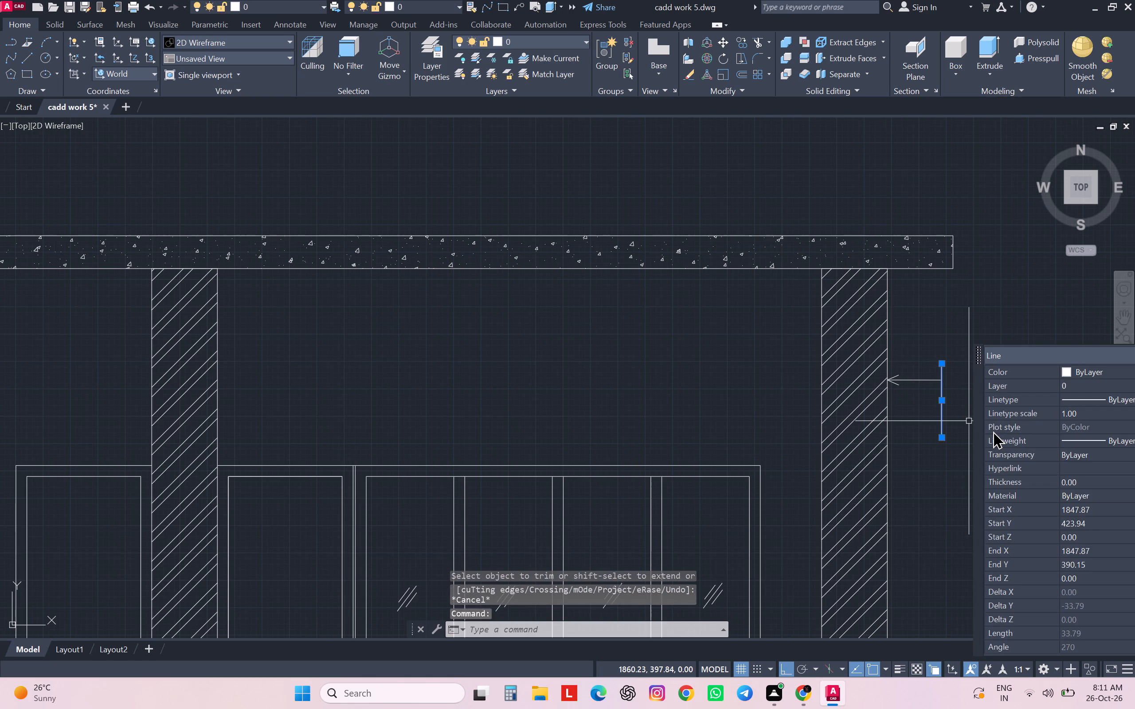
key(Delete)
Add the multiline text B.B(1.6) with a text height of 10 beside the right wall's arrow.
scroll(993, 431, down, 3)
middle_drag(990, 429, 958, 421)
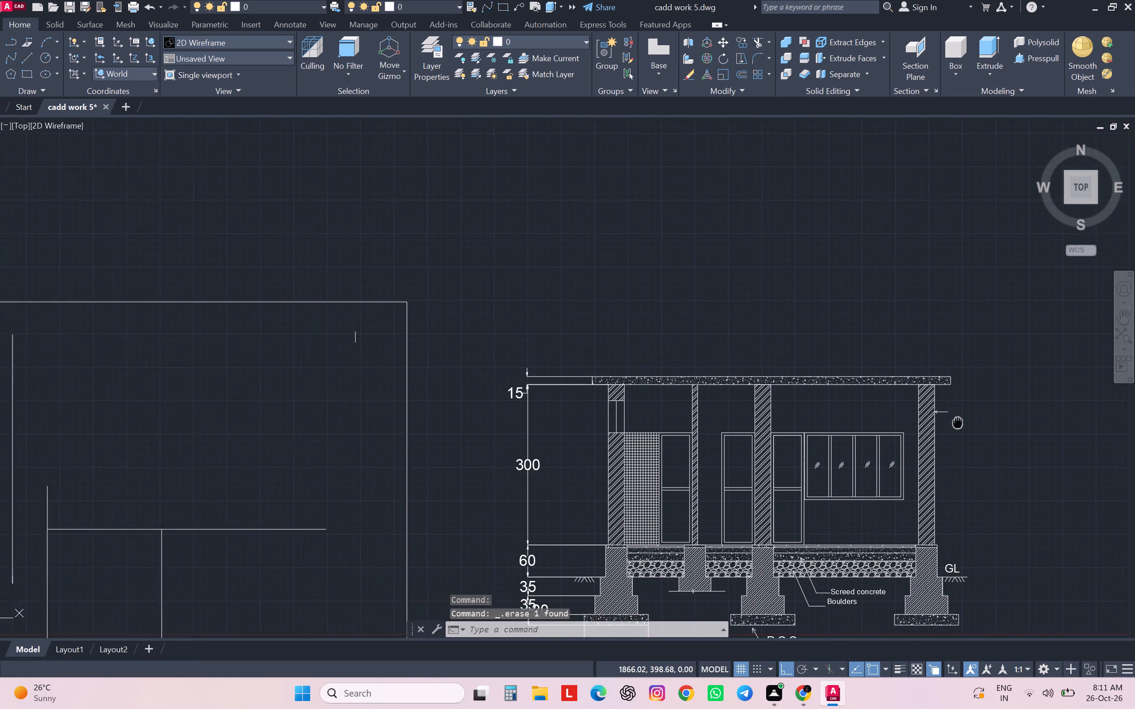
middle_drag(958, 421, 915, 415)
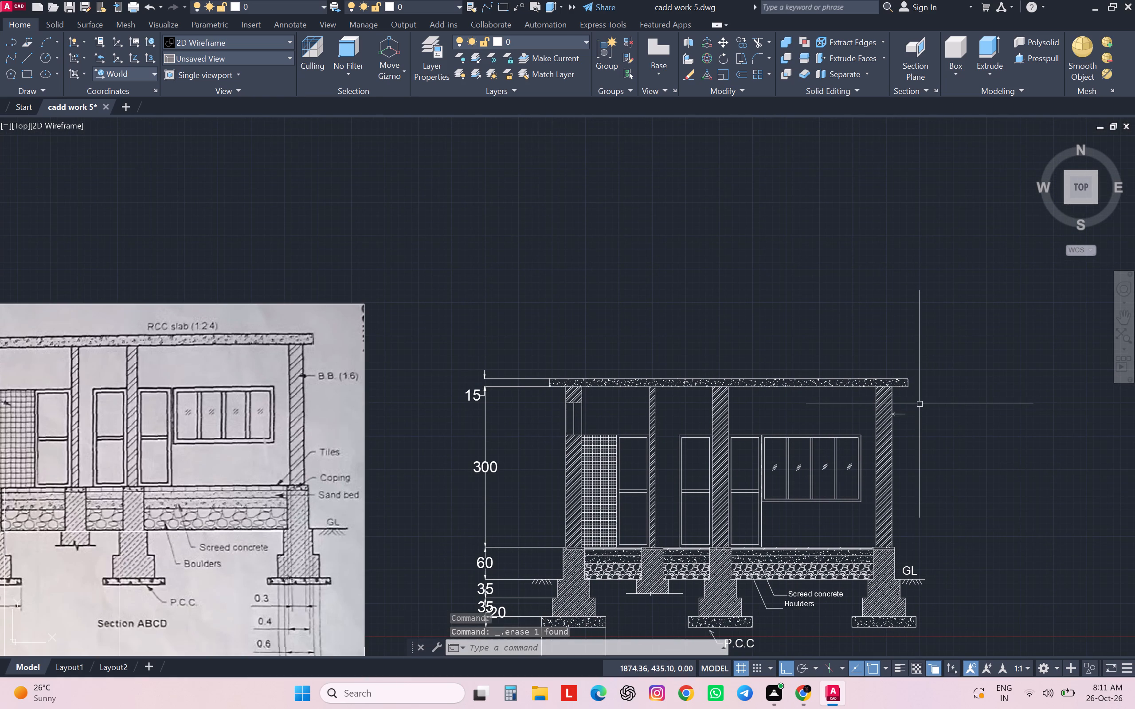
key(t)
key(Return)
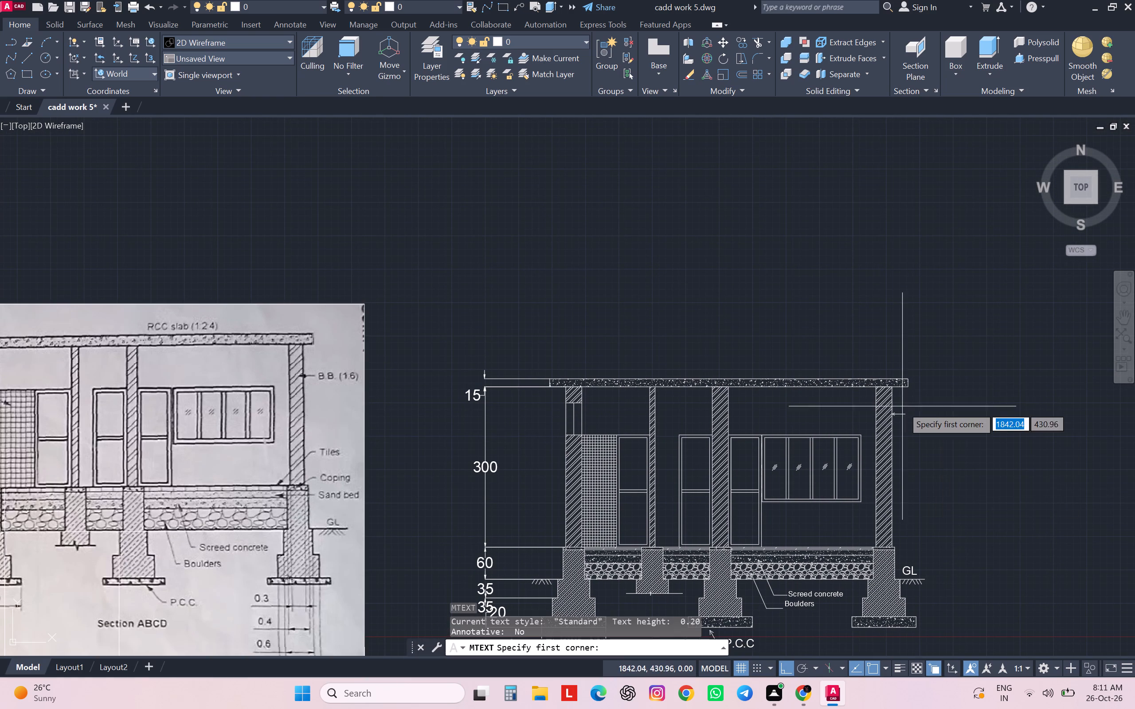
click(907, 406)
click(946, 430)
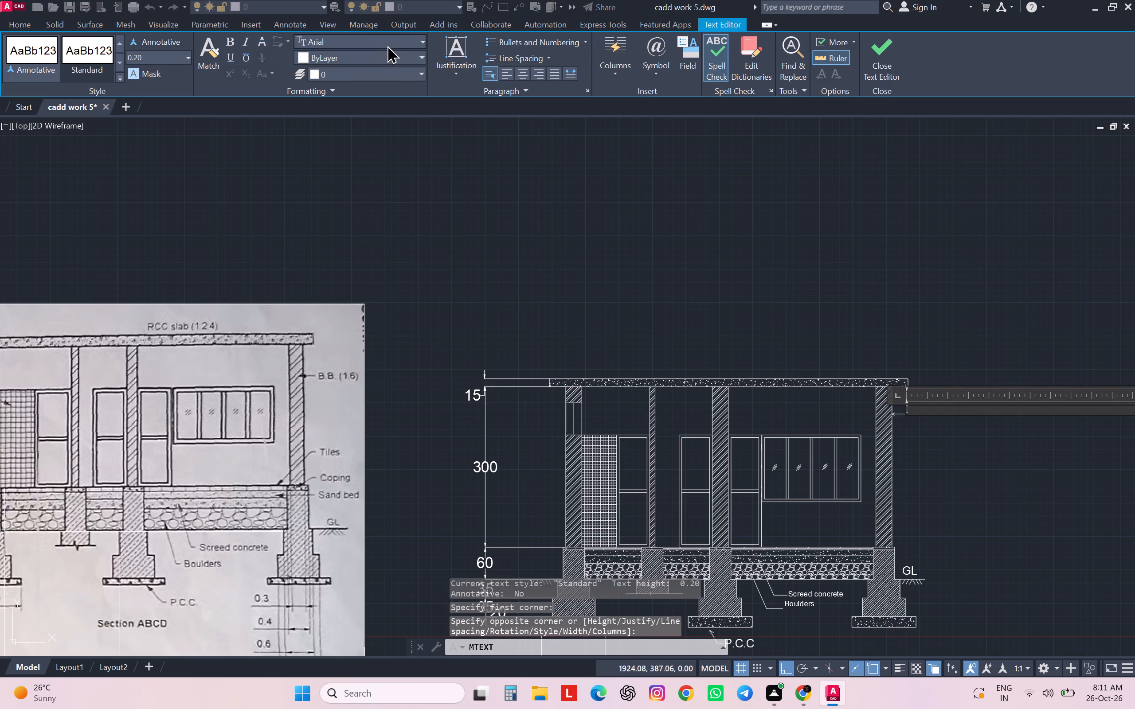
click(186, 54)
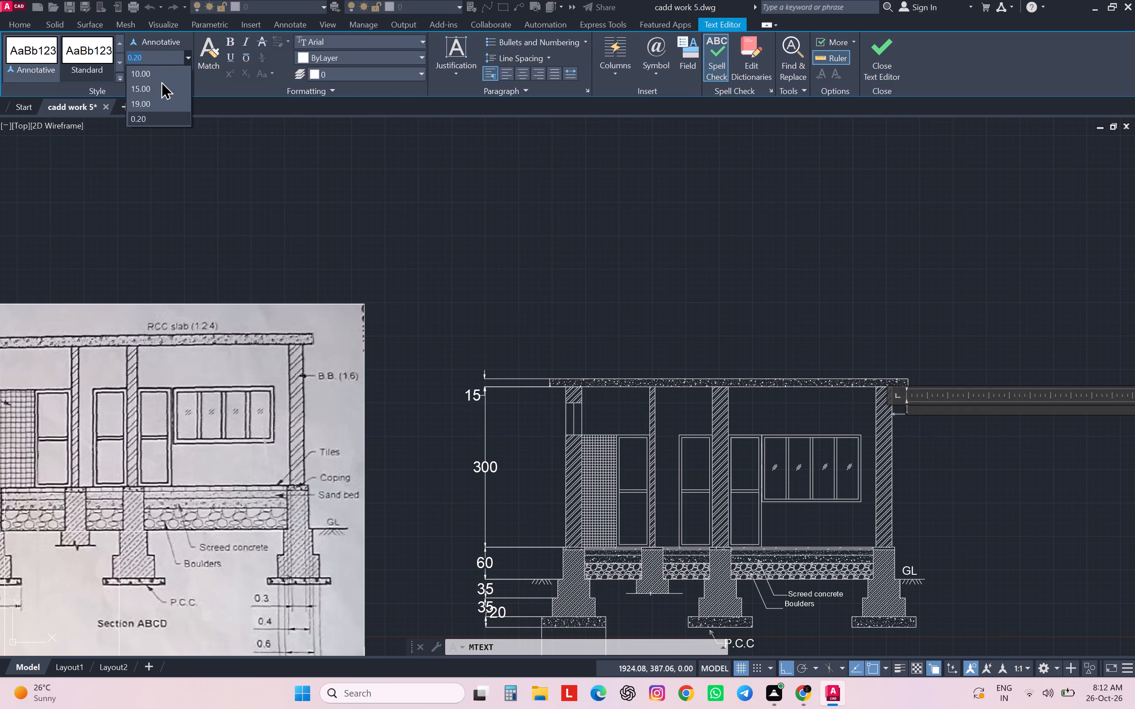
click(162, 70)
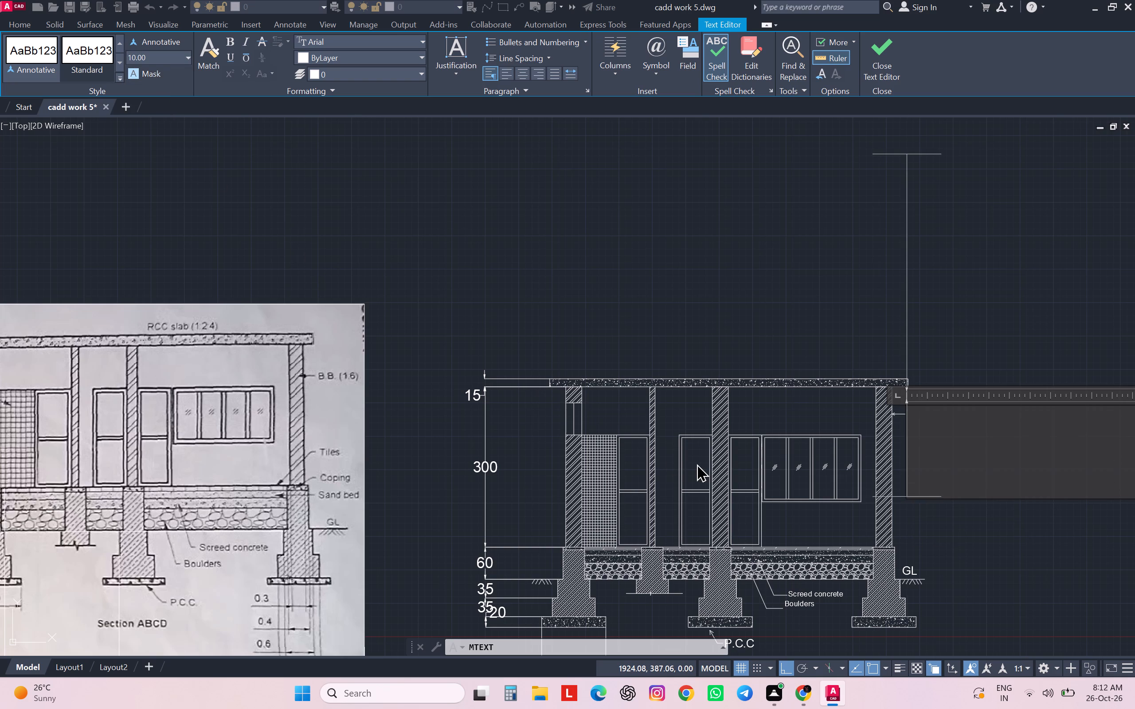
key(b)
text(.B)
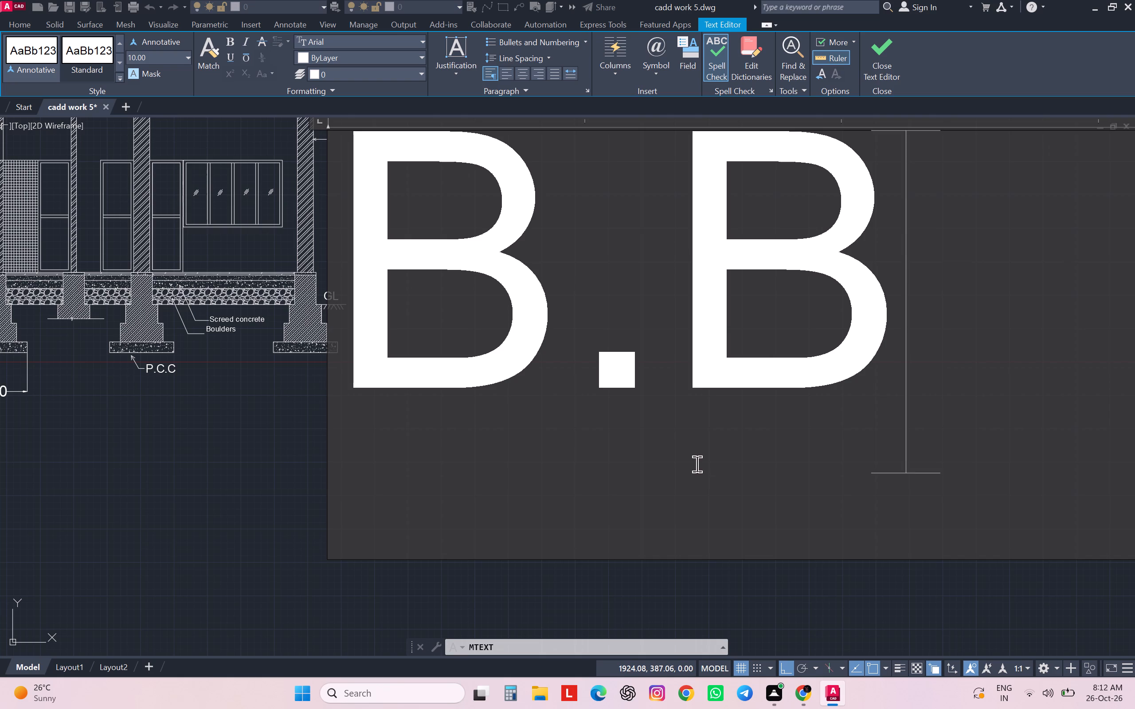
scroll(697, 464, down, 1)
scroll(358, 411, down, 1)
scroll(231, 345, up, 1)
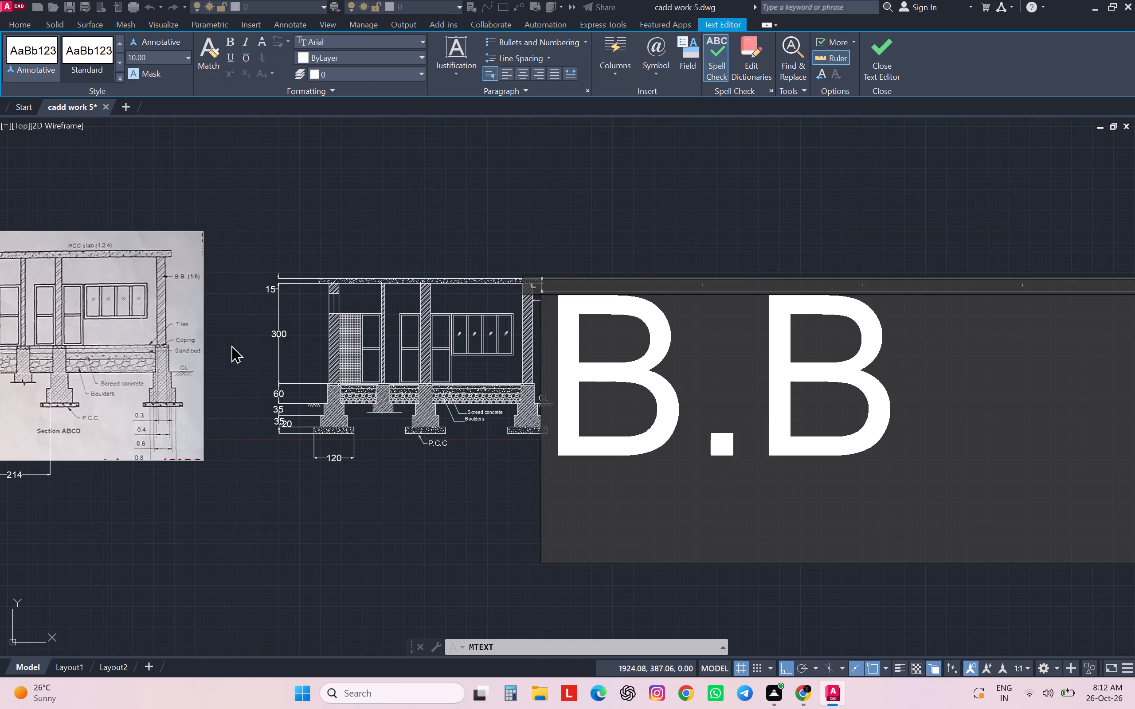
scroll(231, 345, up, 1)
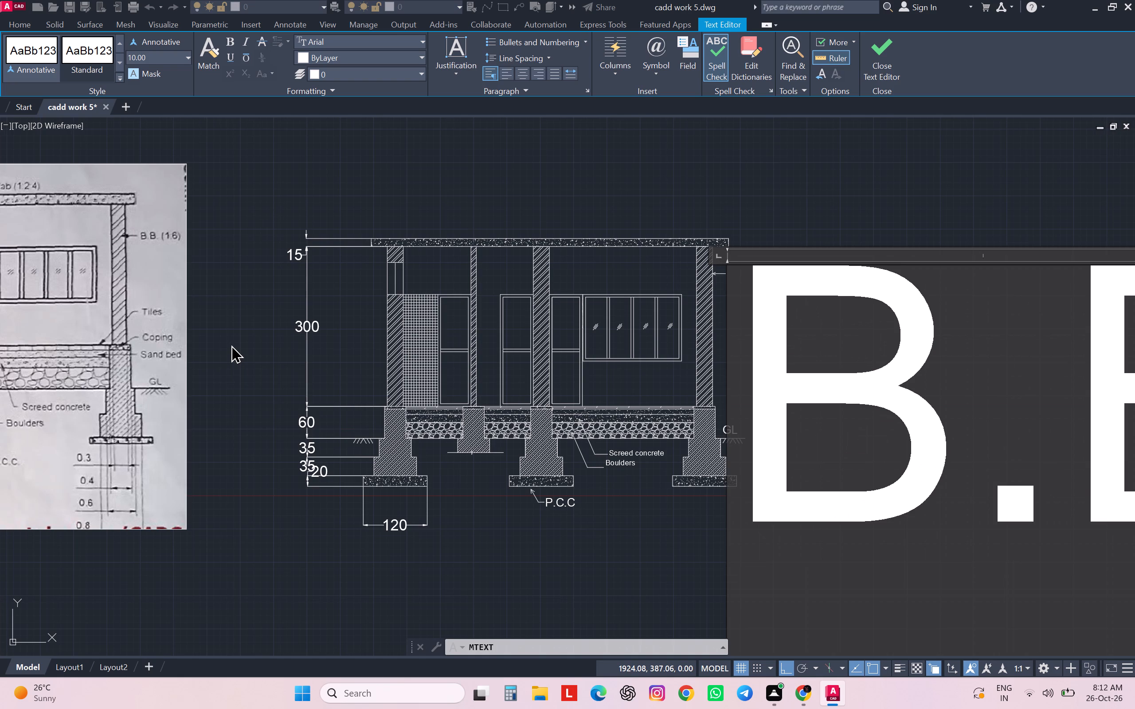
key(9)
key(BackSpace)
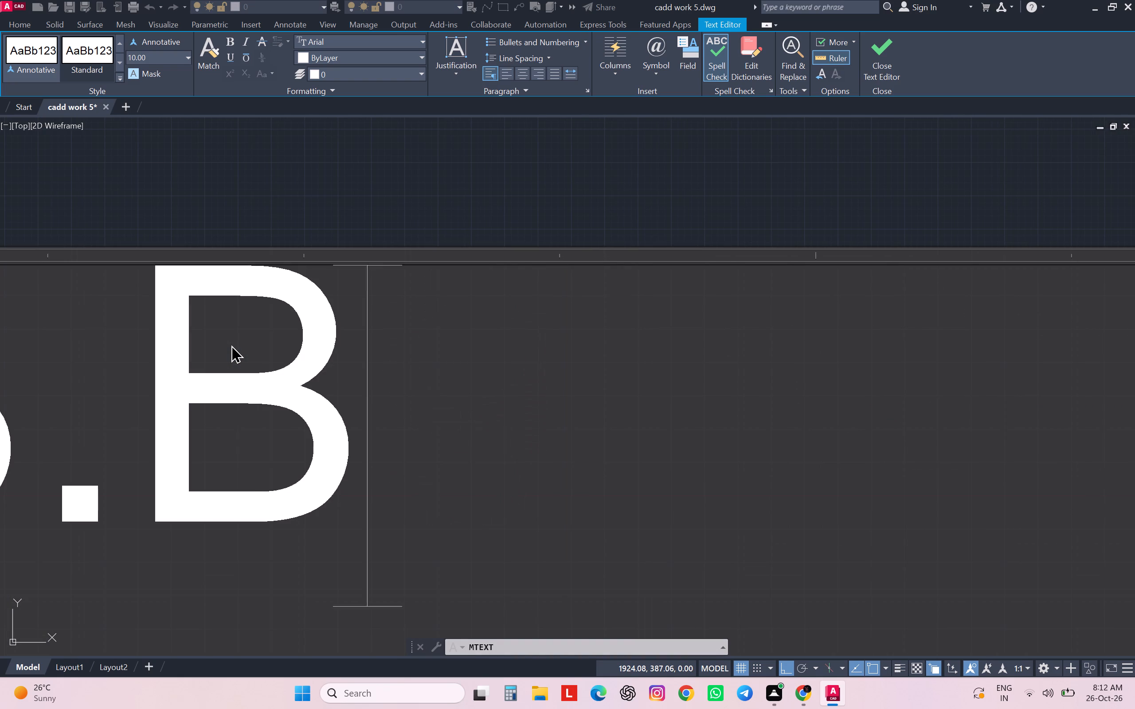
key(shift+parenleft)
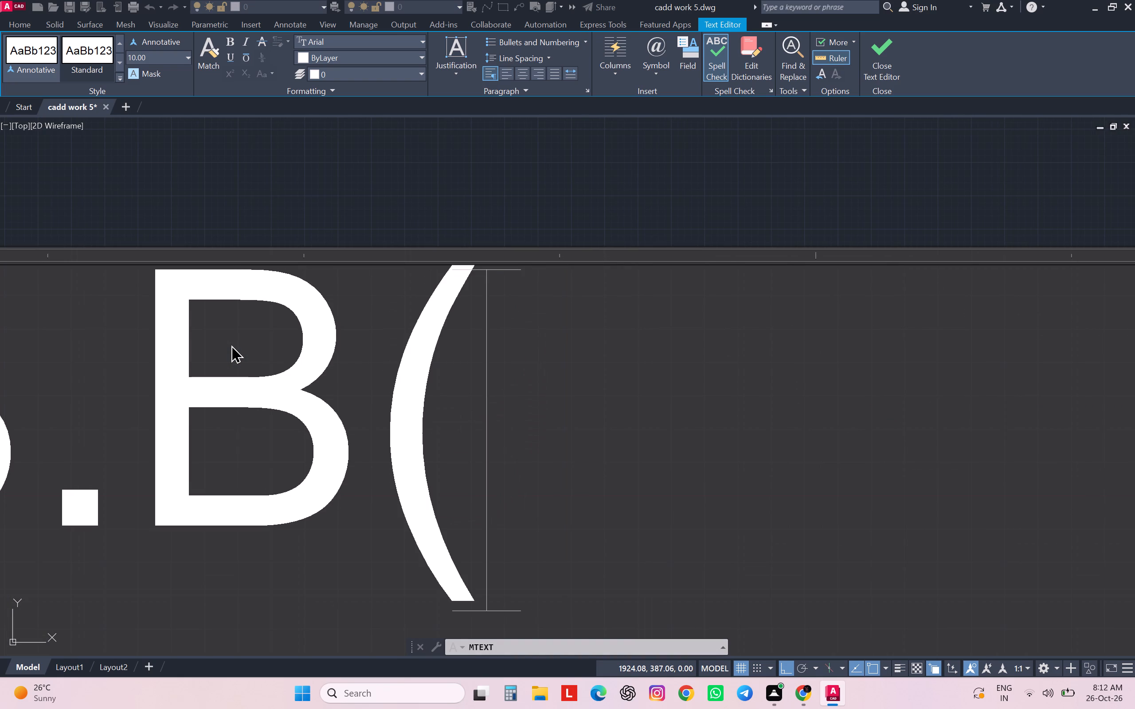
text(1.6)
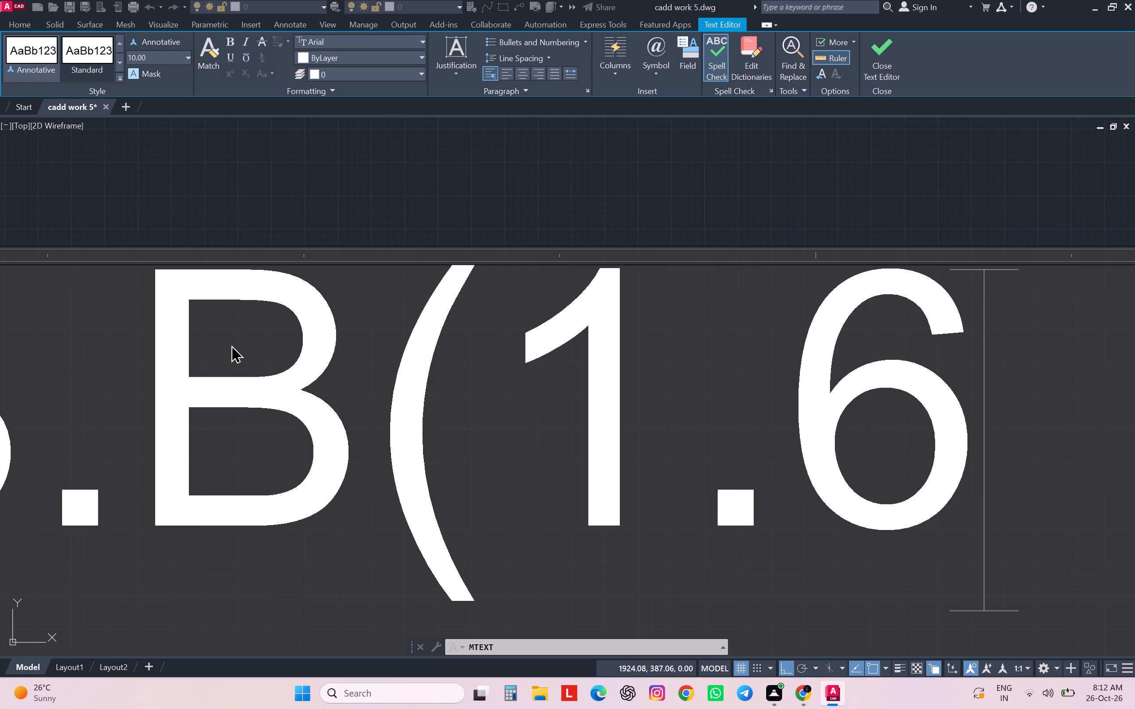
key(shift+parenright)
scroll(239, 351, down, 2)
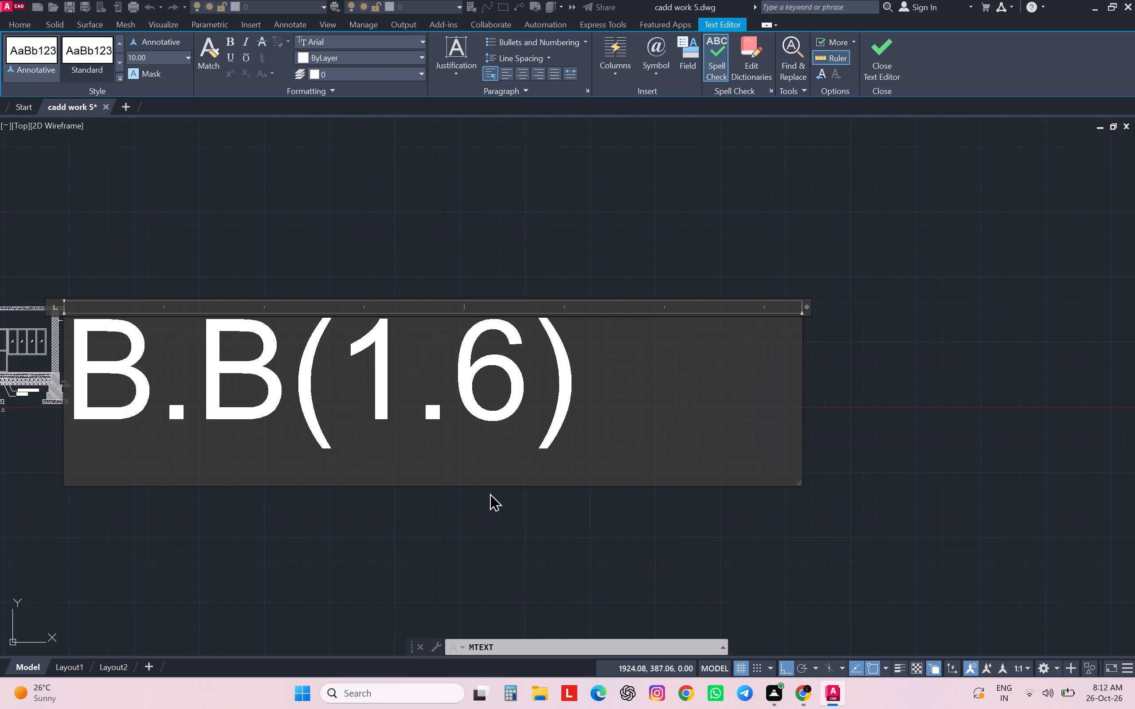
click(446, 525)
Move the B.B(1.6) label straight down to line up with the wall arrow's shaft, disabling object snap for the final placement only.
scroll(396, 458, down, 1)
scroll(246, 386, down, 1)
scroll(239, 382, up, 2)
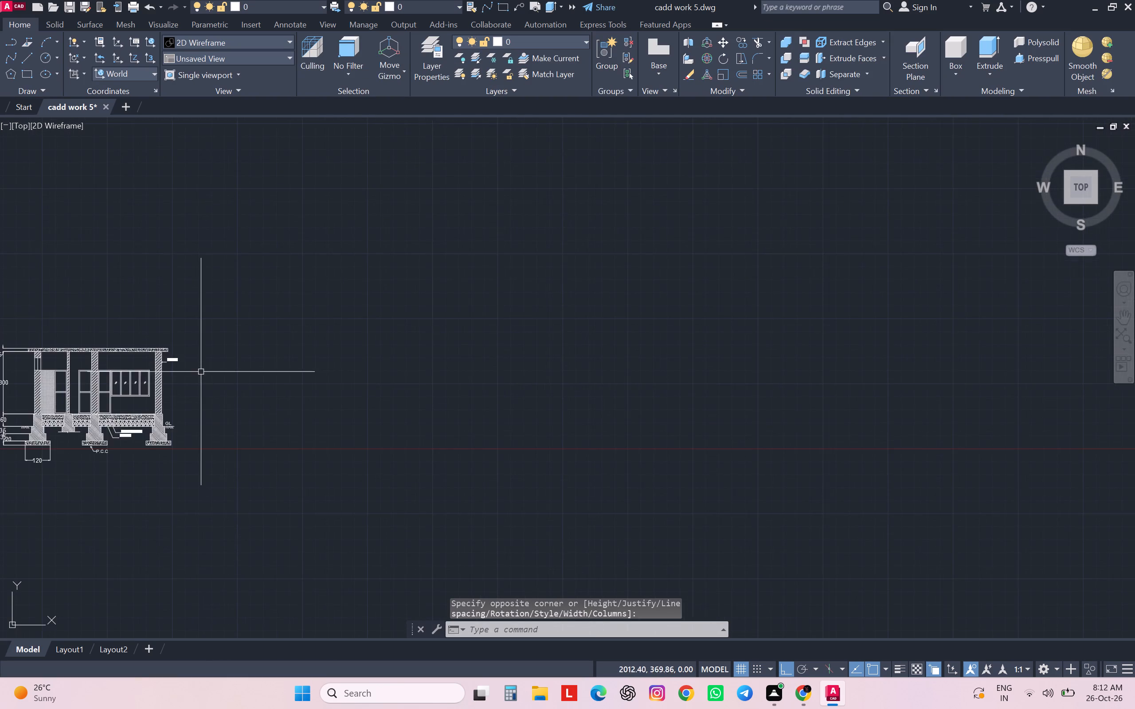
scroll(201, 372, up, 4)
middle_drag(127, 342, 539, 347)
click(426, 314)
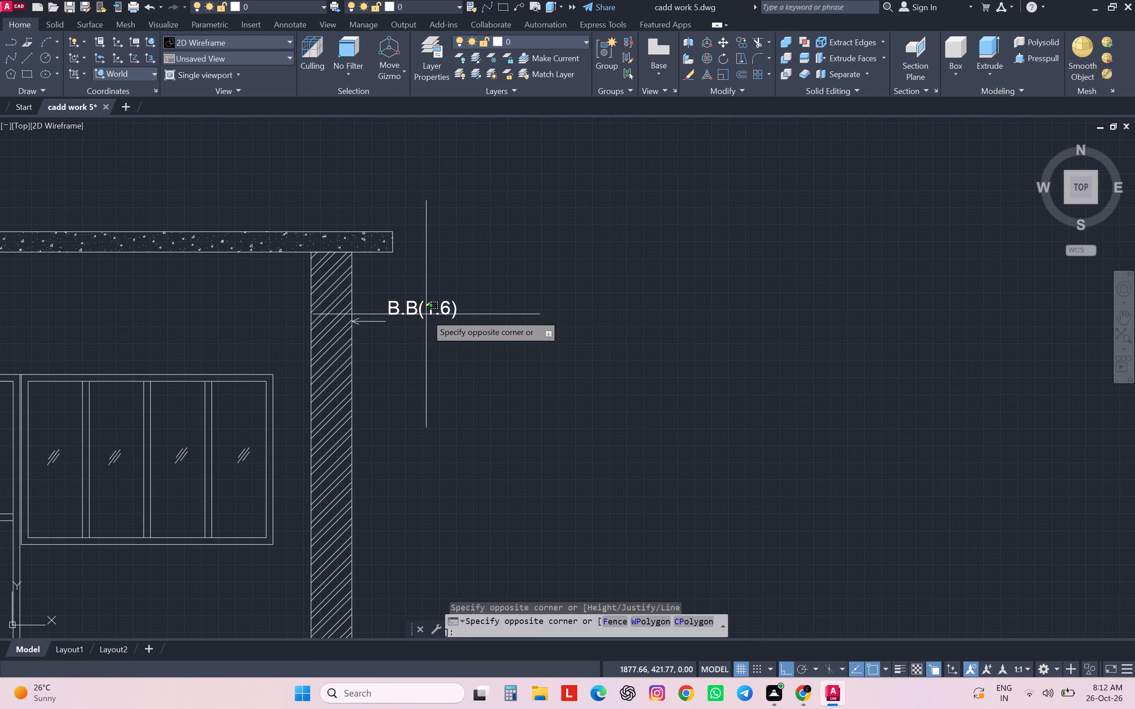
click(413, 311)
click(389, 301)
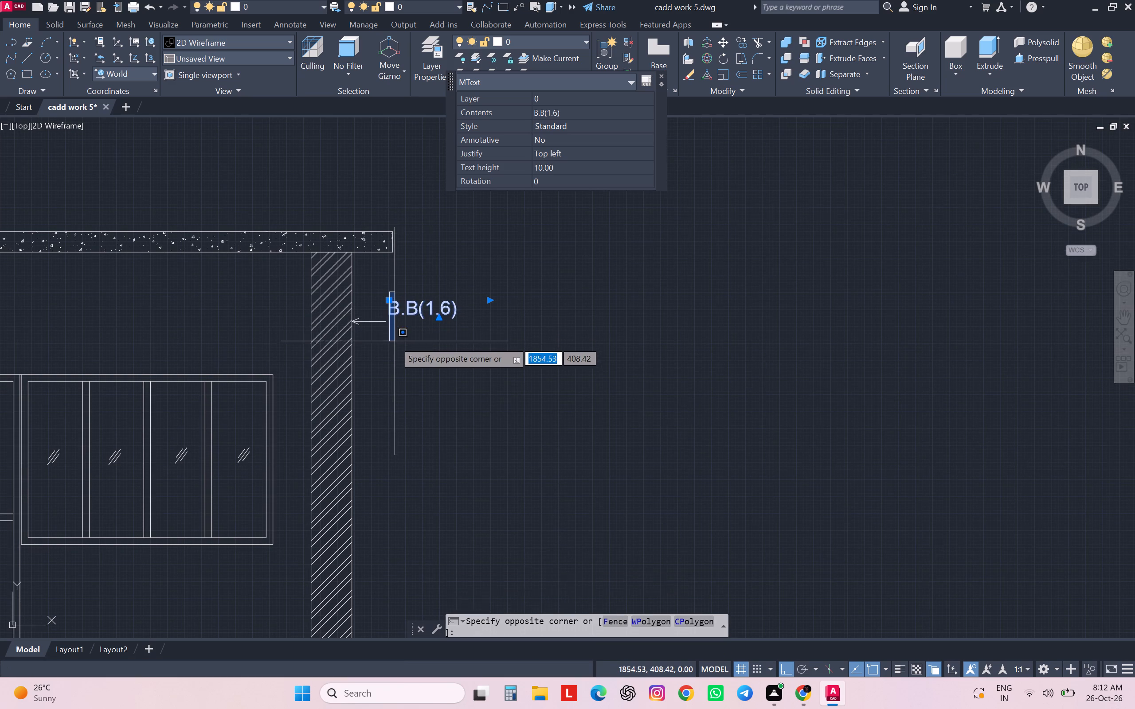
click(403, 338)
click(391, 311)
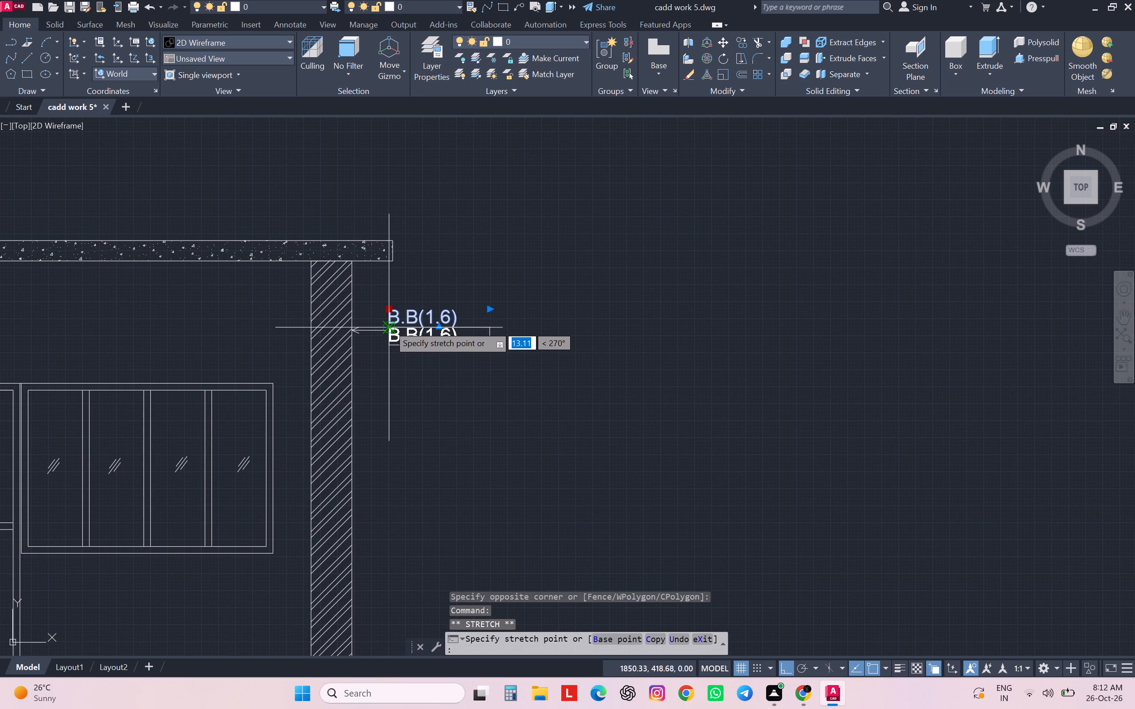
click(391, 320)
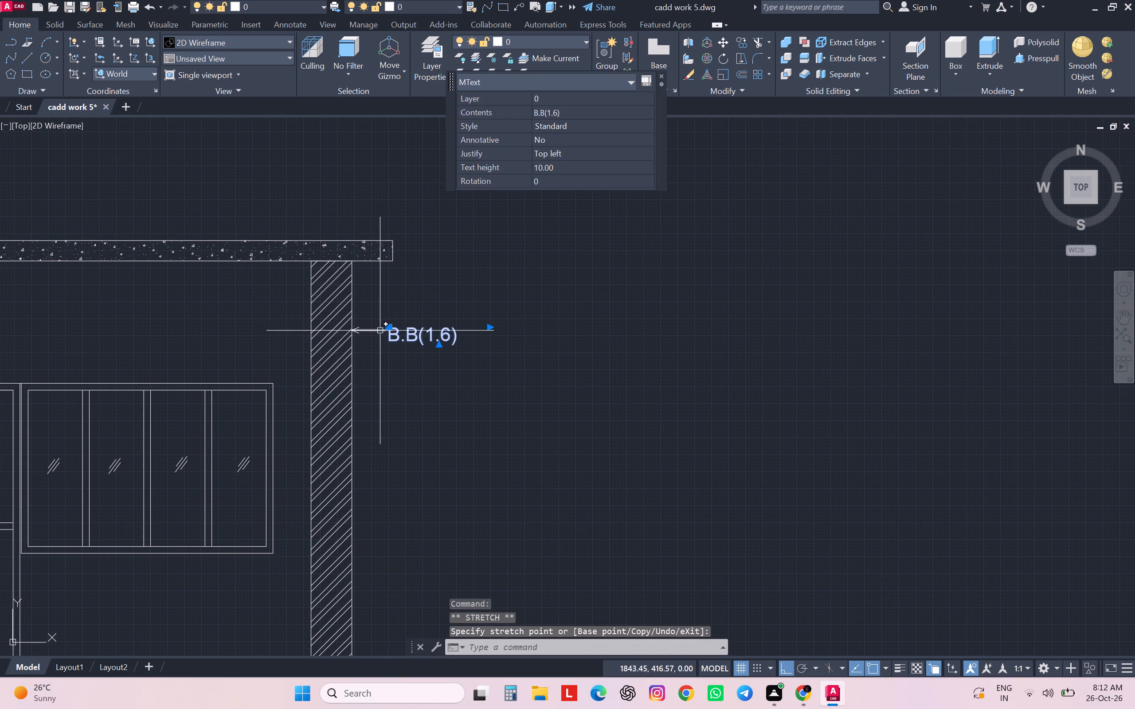
click(387, 330)
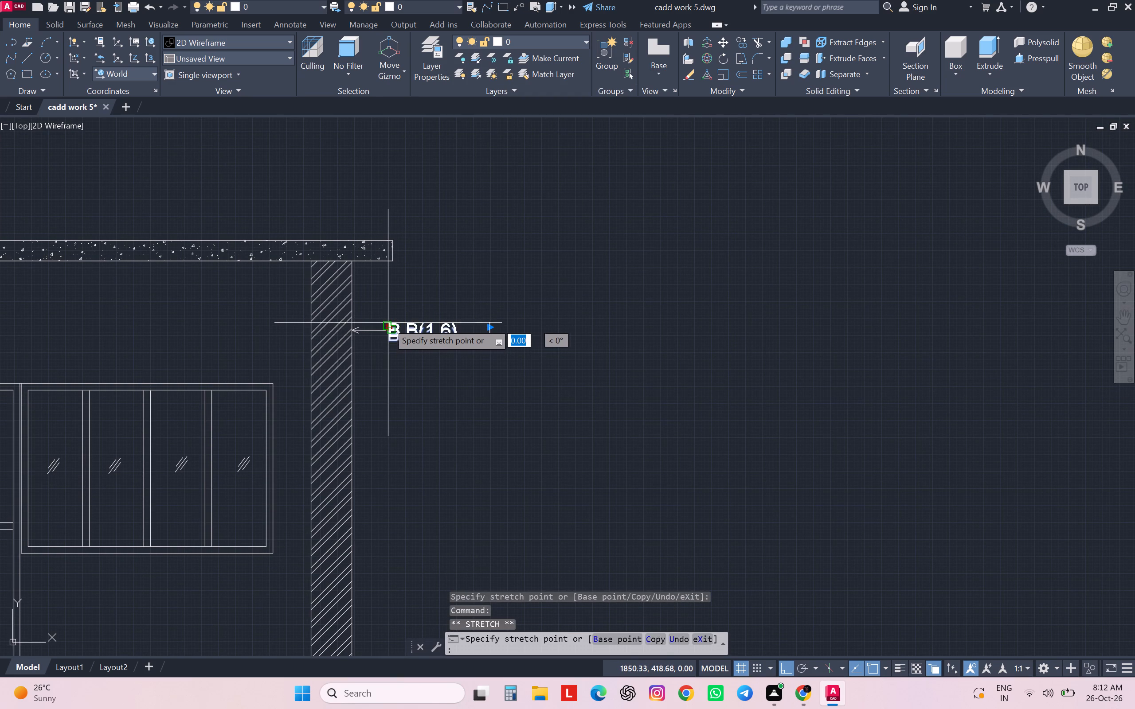
scroll(388, 323, up, 2)
click(388, 322)
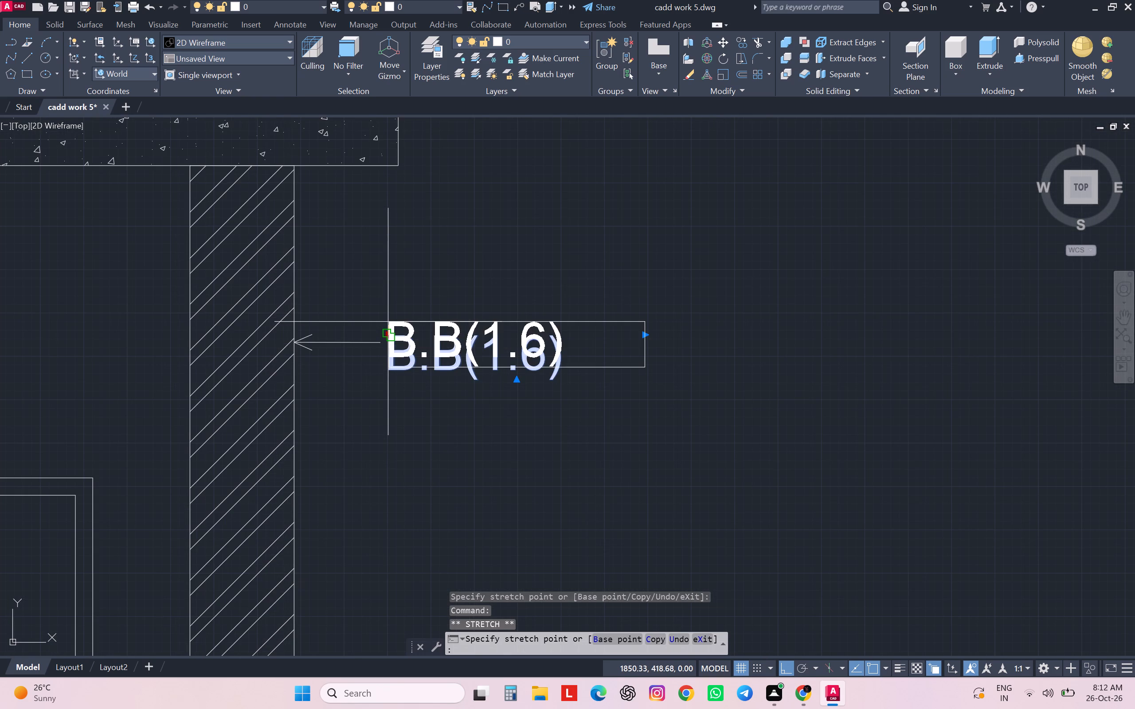
click(387, 325)
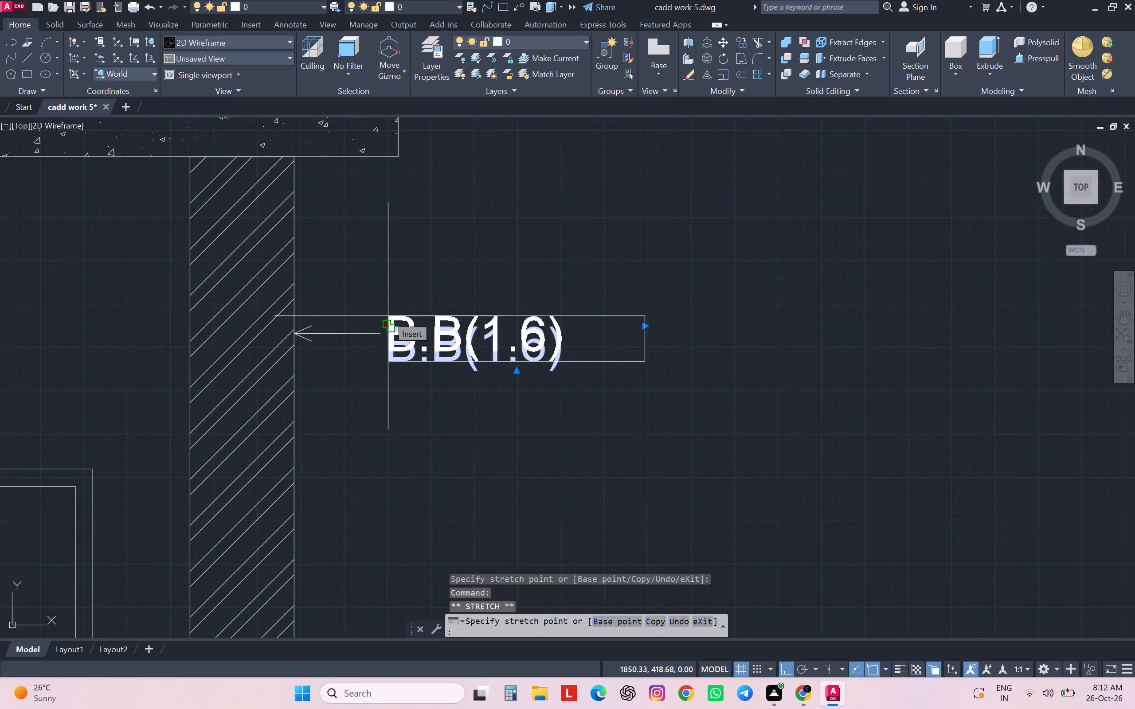
key(F3)
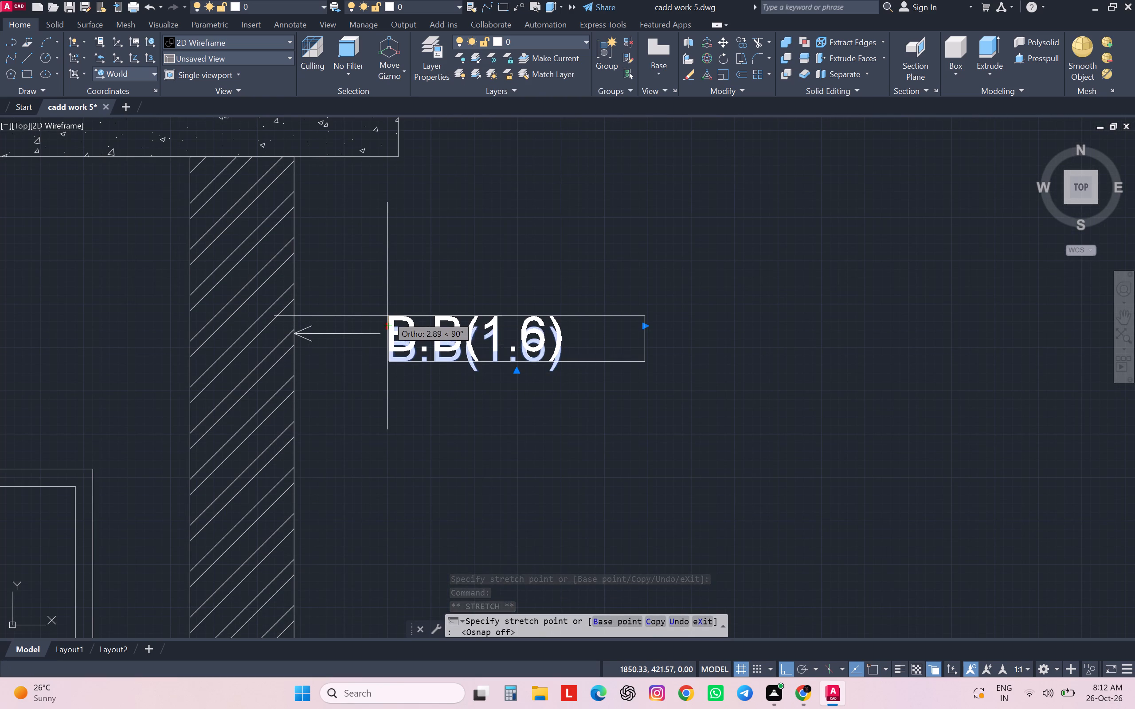
click(387, 316)
key(Escape)
scroll(447, 362, down, 1)
key(F3)
scroll(447, 362, down, 3)
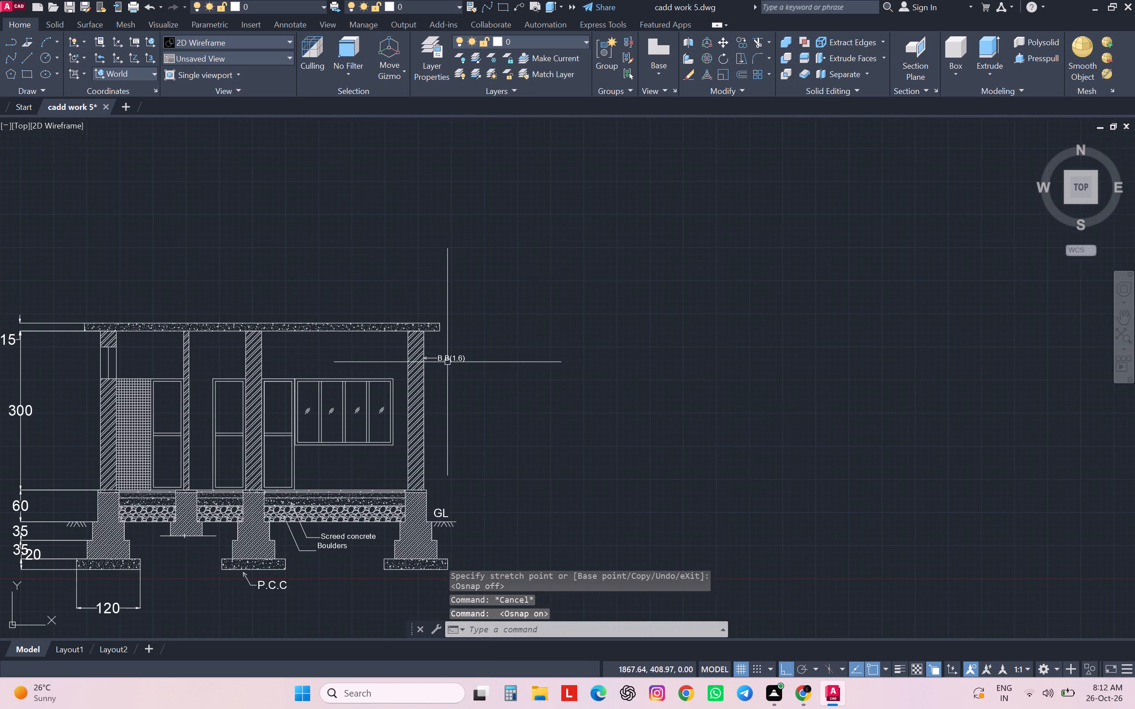
Examine the reference image's floor-layer labels and leaders around the base of the right wall.
scroll(442, 379, down, 1)
scroll(442, 379, up, 1)
middle_drag(442, 379, 642, 372)
scroll(642, 372, down, 2)
scroll(514, 379, up, 1)
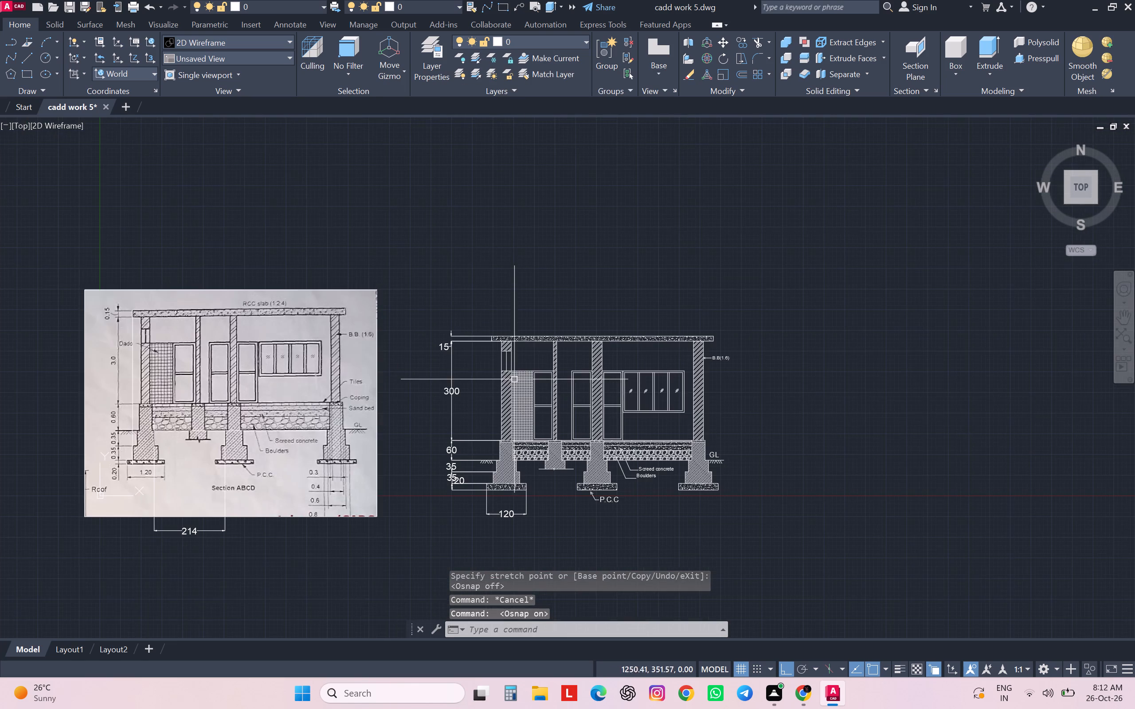
scroll(351, 406, up, 2)
middle_drag(346, 405, 302, 354)
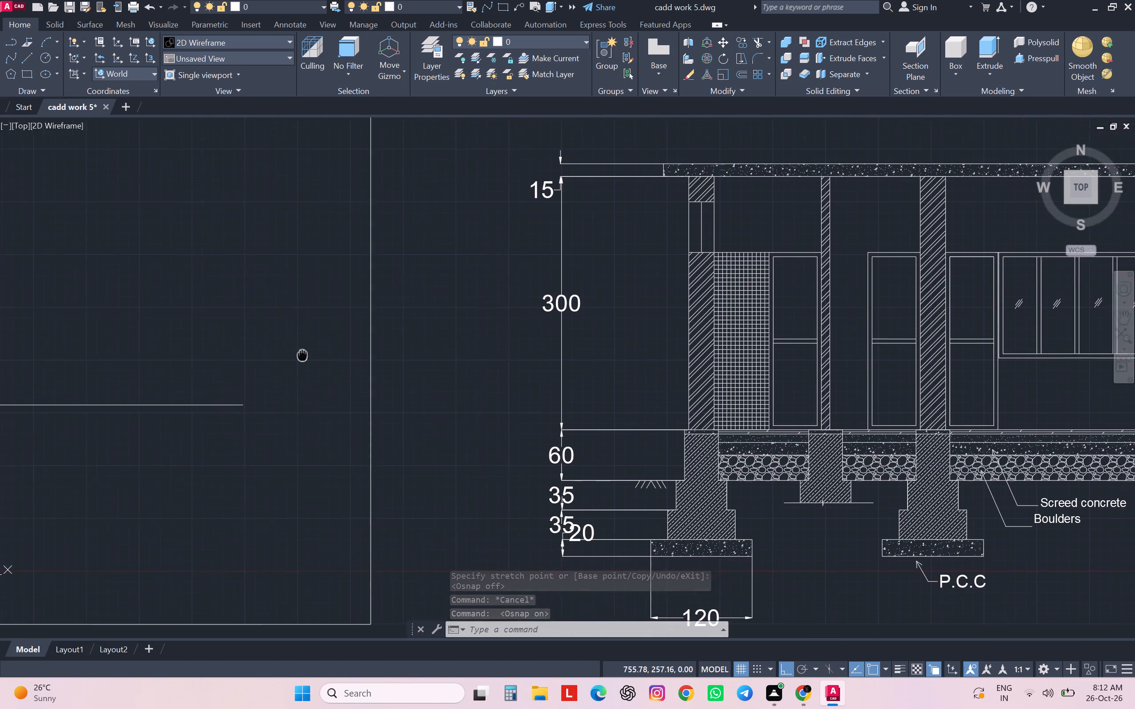
middle_drag(302, 354, 299, 354)
scroll(298, 354, up, 1)
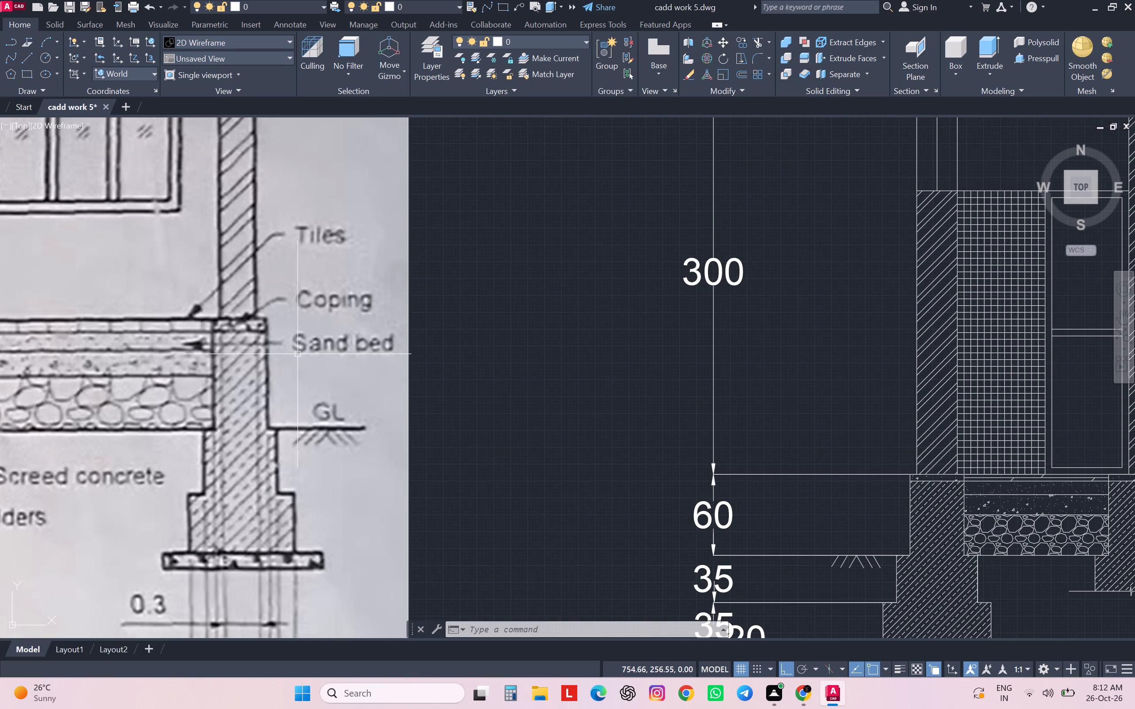
scroll(297, 354, down, 1)
scroll(719, 417, down, 1)
middle_drag(719, 417, 440, 372)
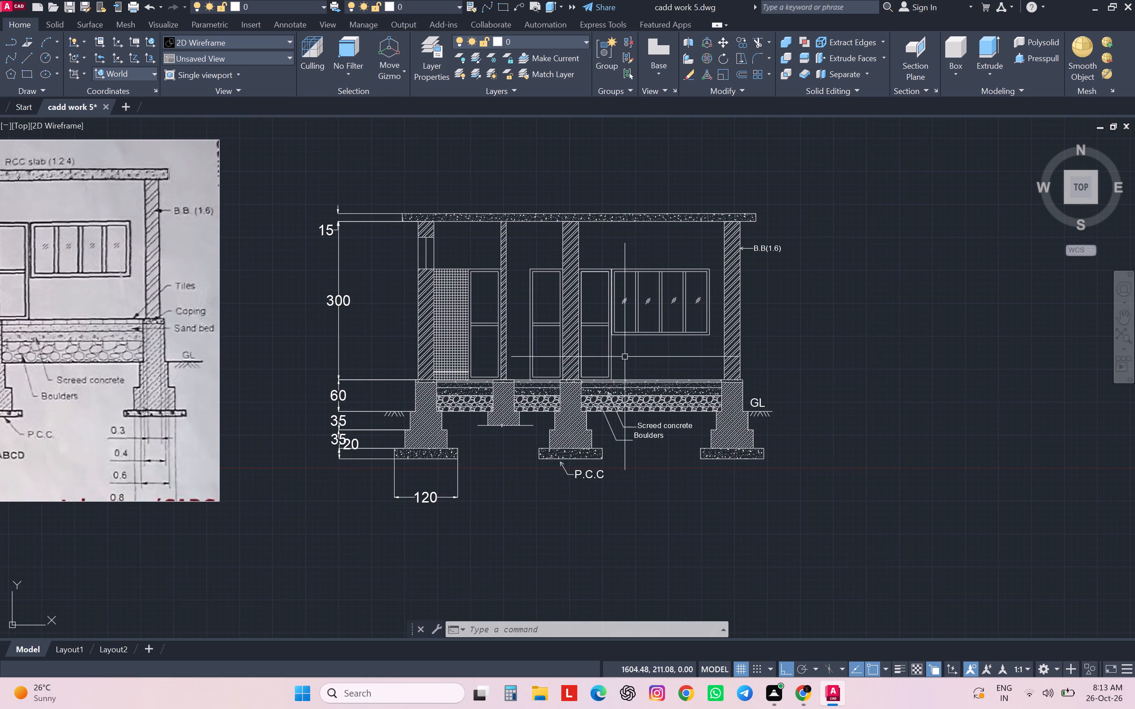
Draw a leader from the floor's top tile surface near the right wall, sloping up across the wall to a short horizontal landing.
scroll(673, 394, up, 4)
key(l)
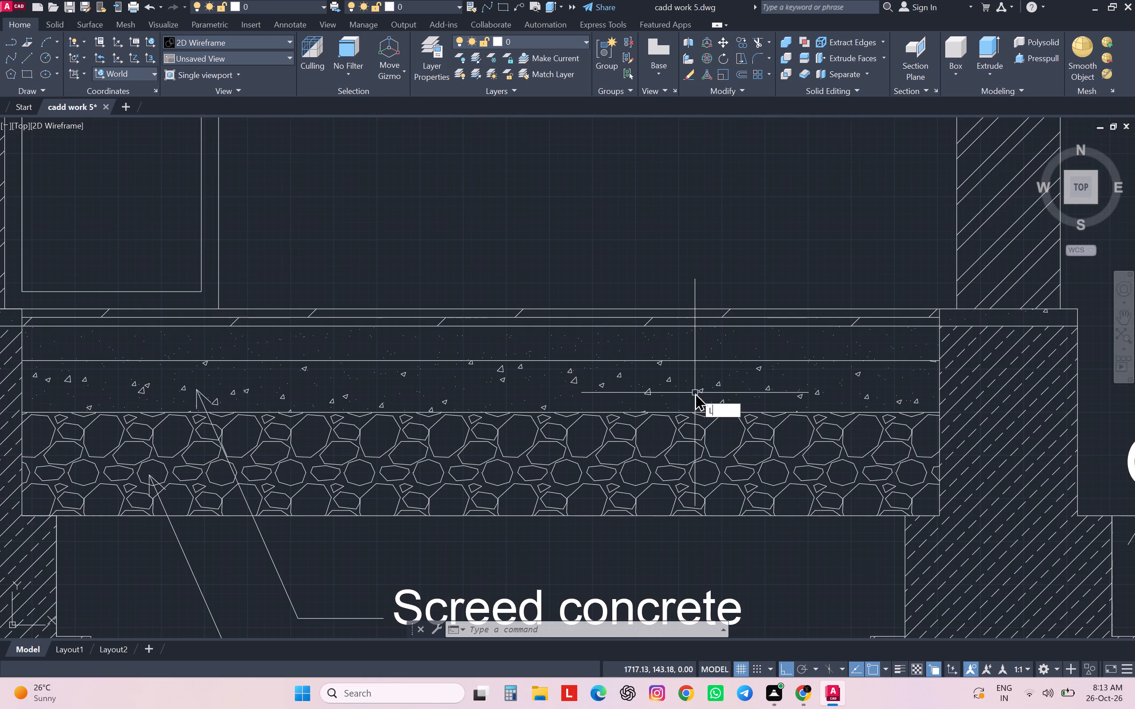
key(Return)
key(F8)
scroll(695, 393, down, 3)
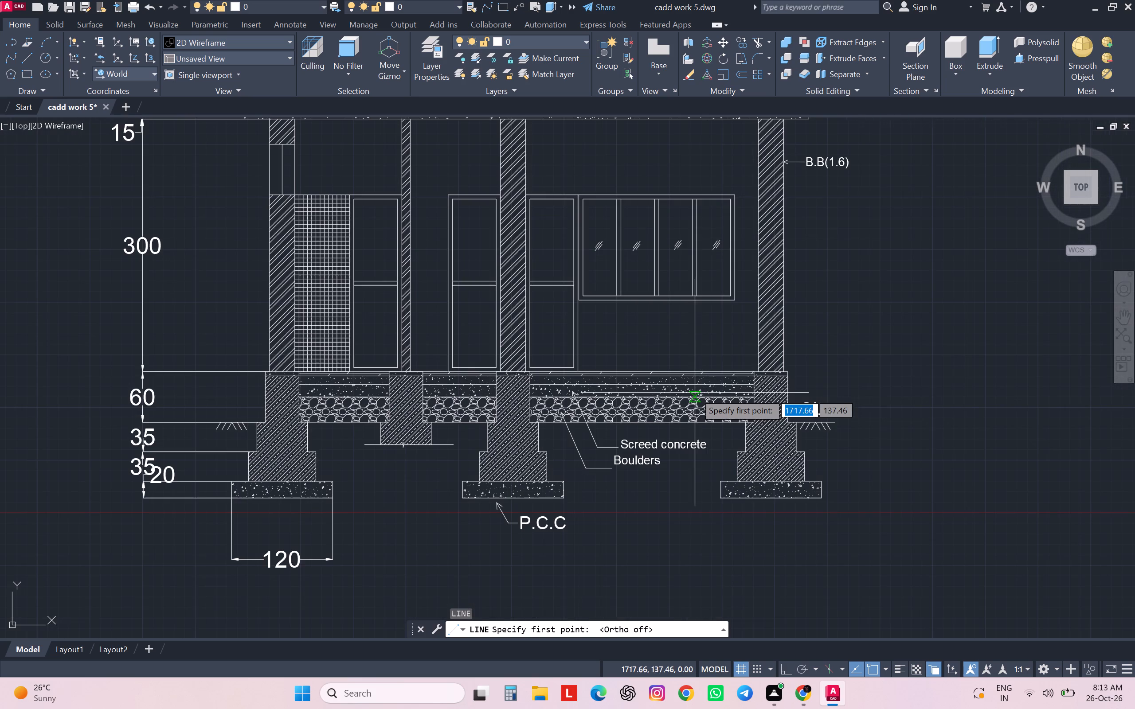
scroll(730, 369, up, 1)
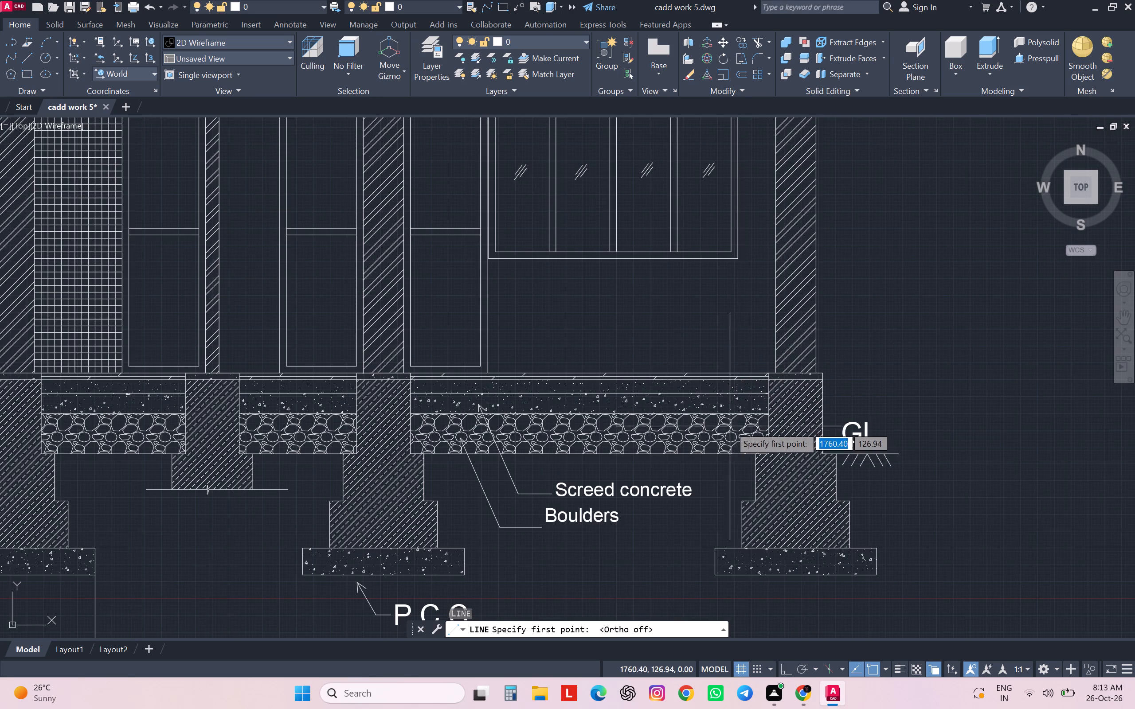
scroll(732, 401, up, 2)
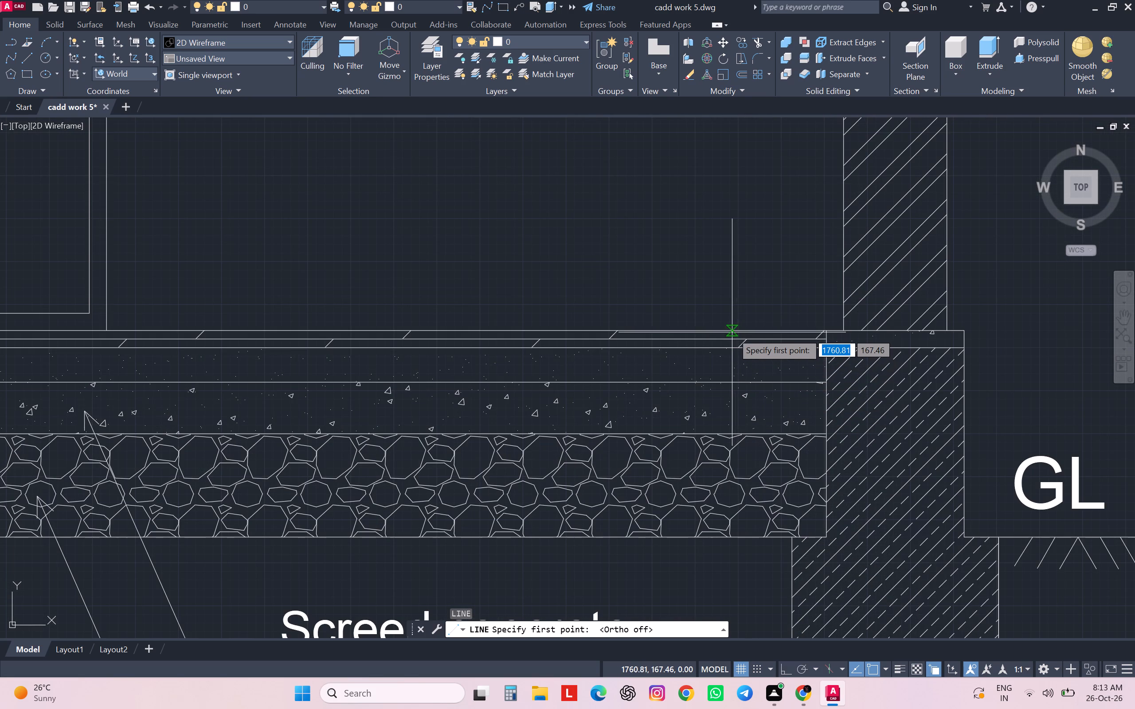
click(732, 332)
scroll(732, 332, down, 5)
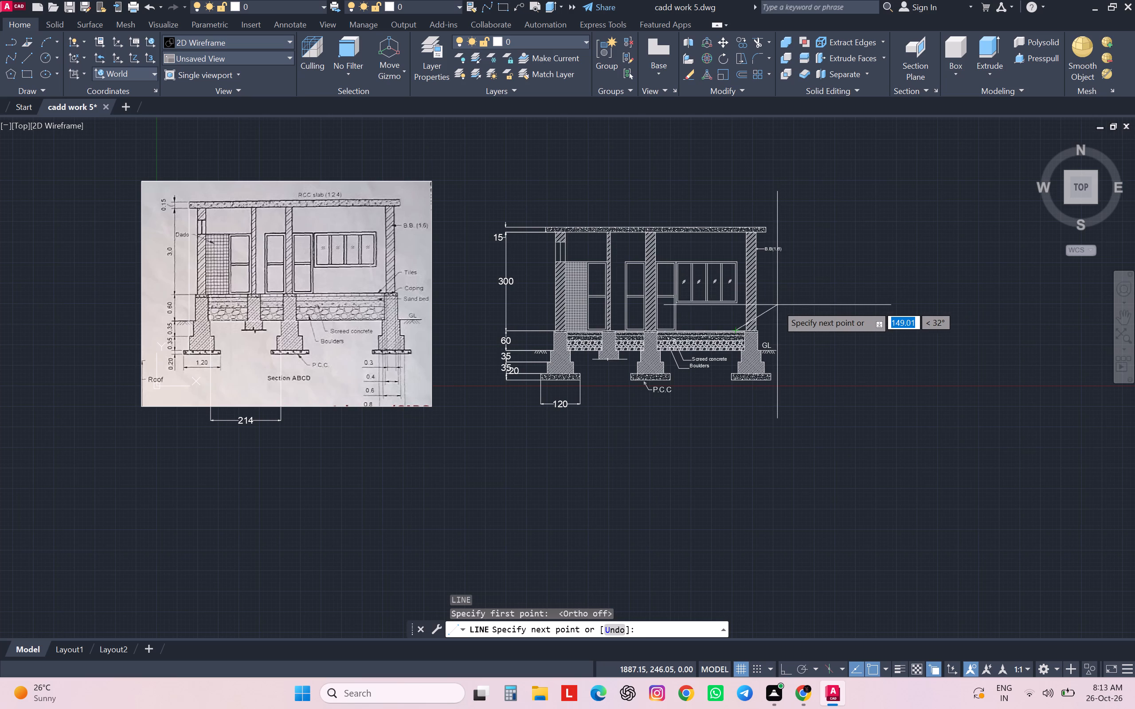
scroll(773, 311, up, 2)
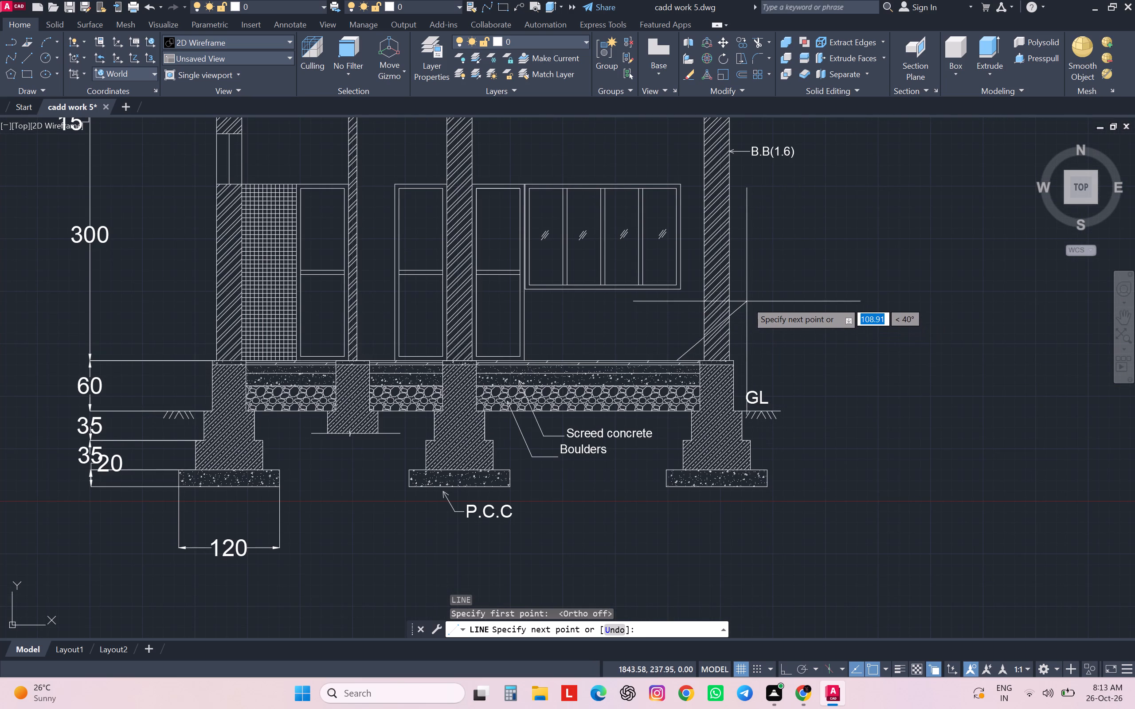
click(744, 292)
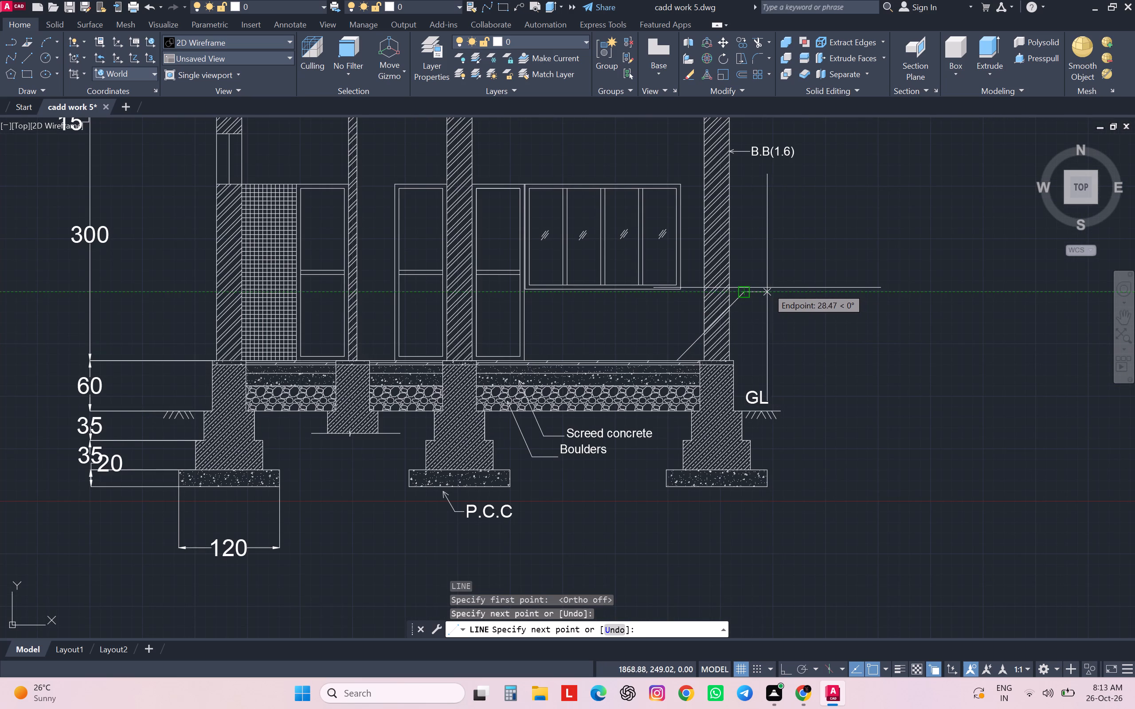
click(764, 287)
scroll(811, 308, down, 1)
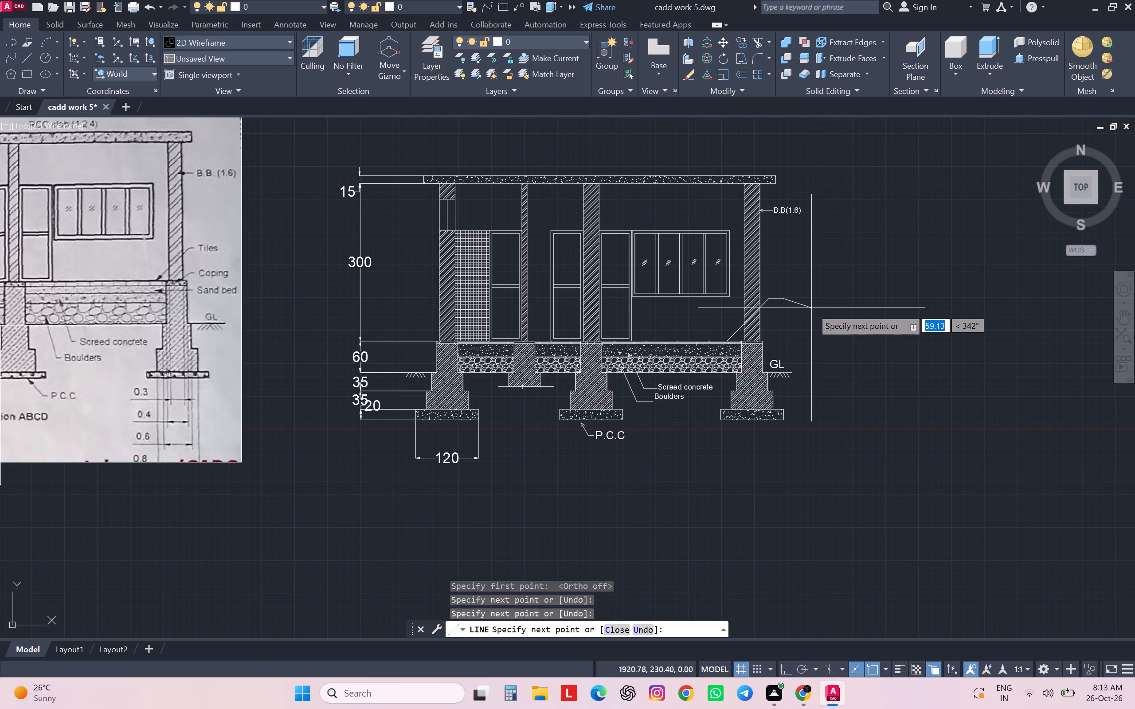
key(Escape)
key(Escape)
key(Escape)
key(Escape)
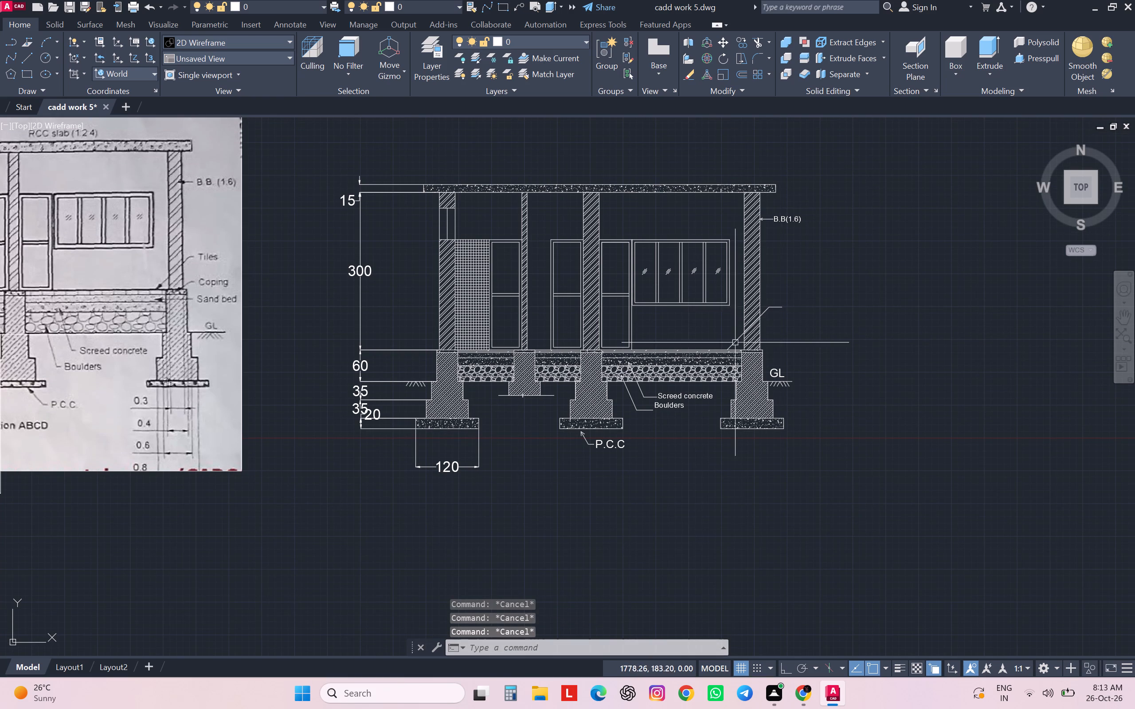
Draw a short arrowhead stroke about 10 units long from the tile leader's lower end.
scroll(733, 344, up, 2)
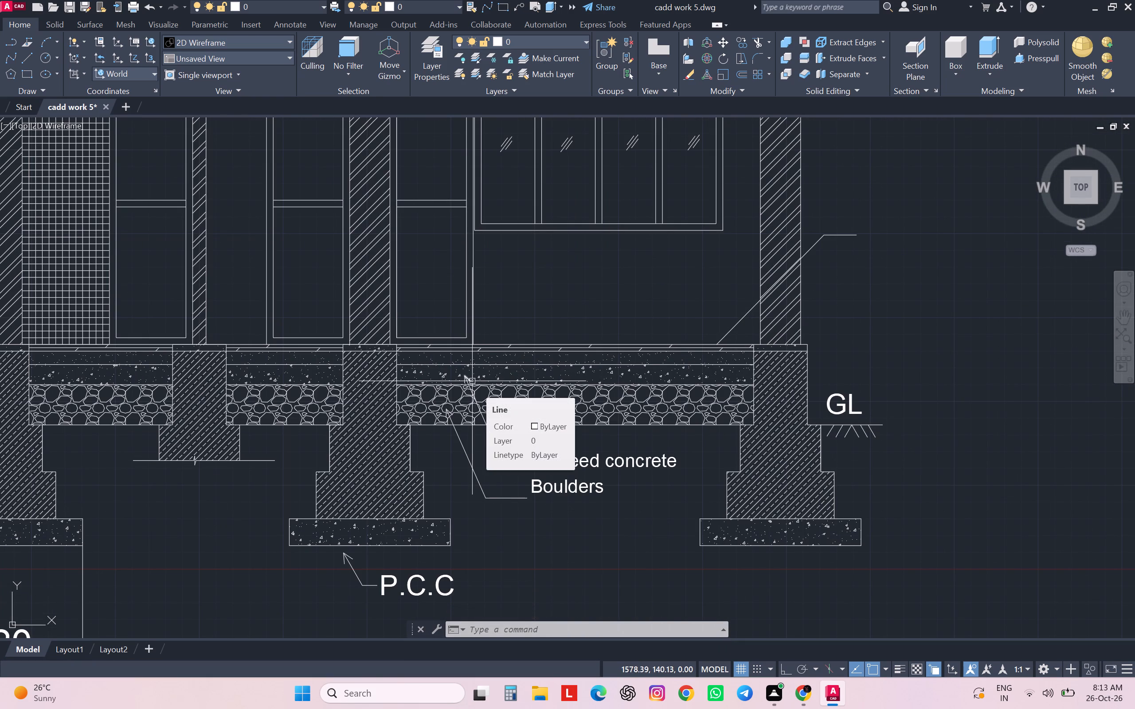
scroll(626, 353, up, 3)
scroll(781, 362, down, 1)
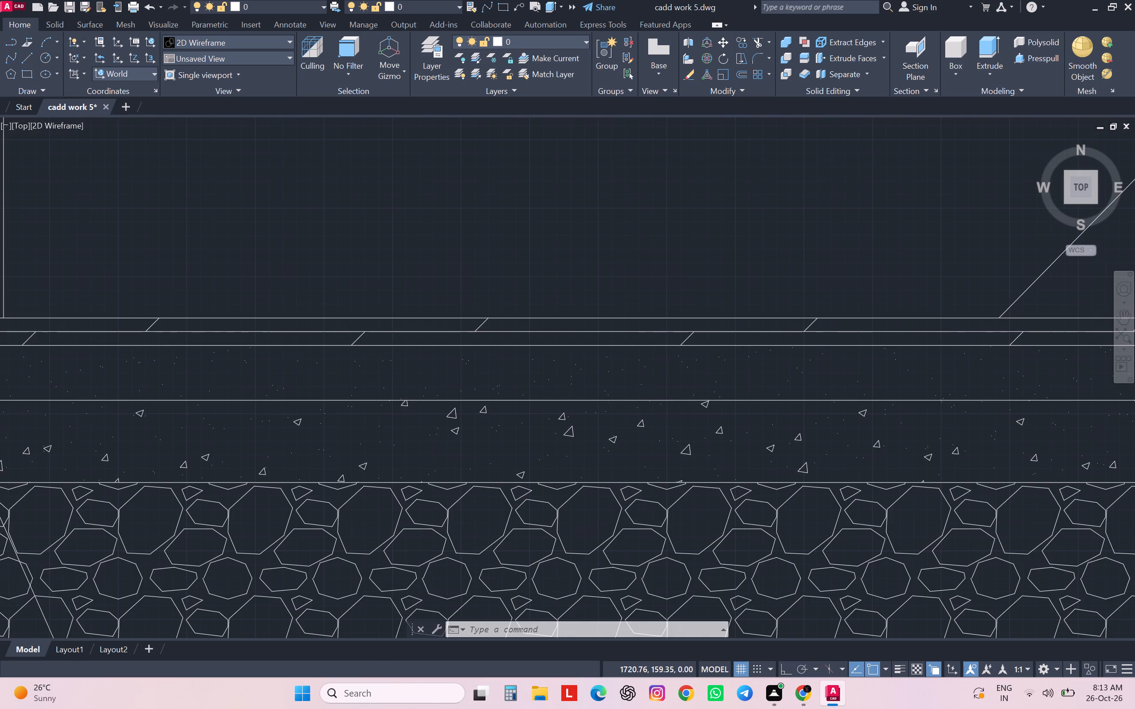
key(l)
key(Return)
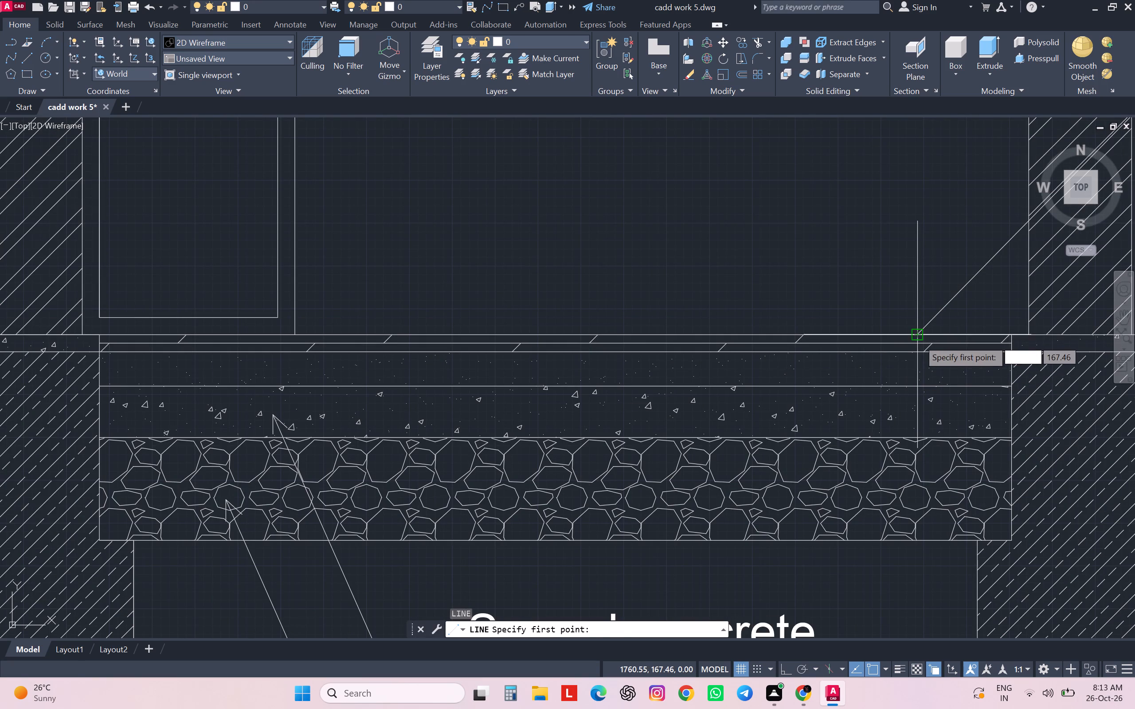
click(918, 339)
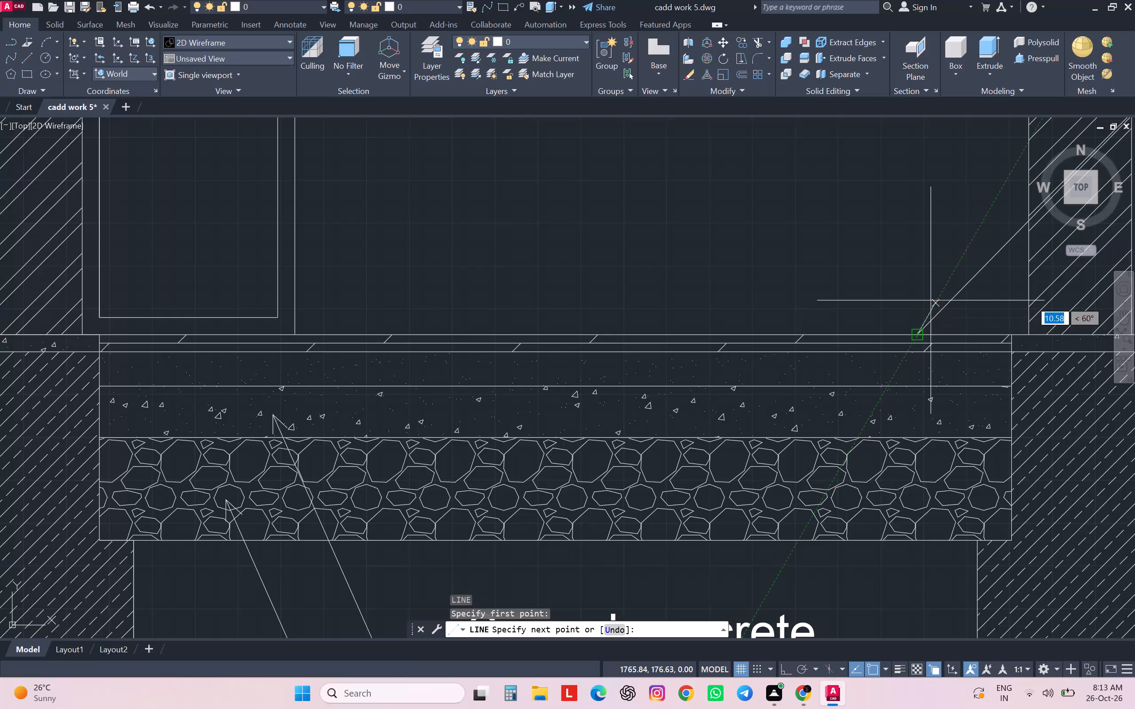
click(927, 301)
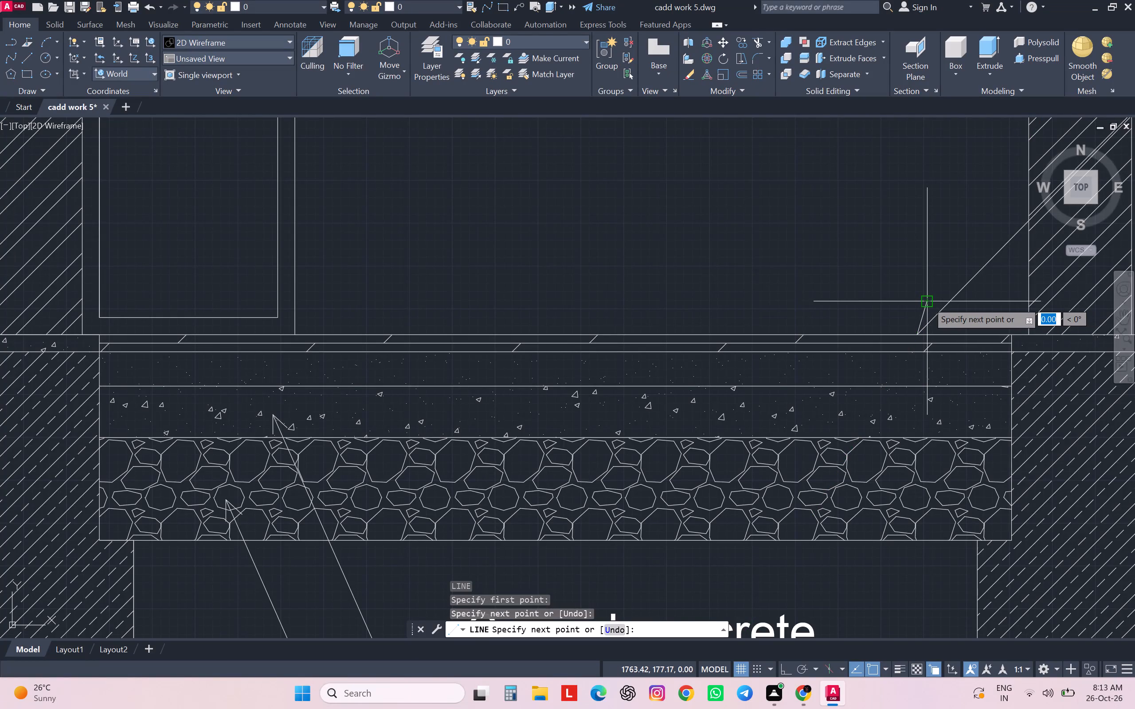
key(Escape)
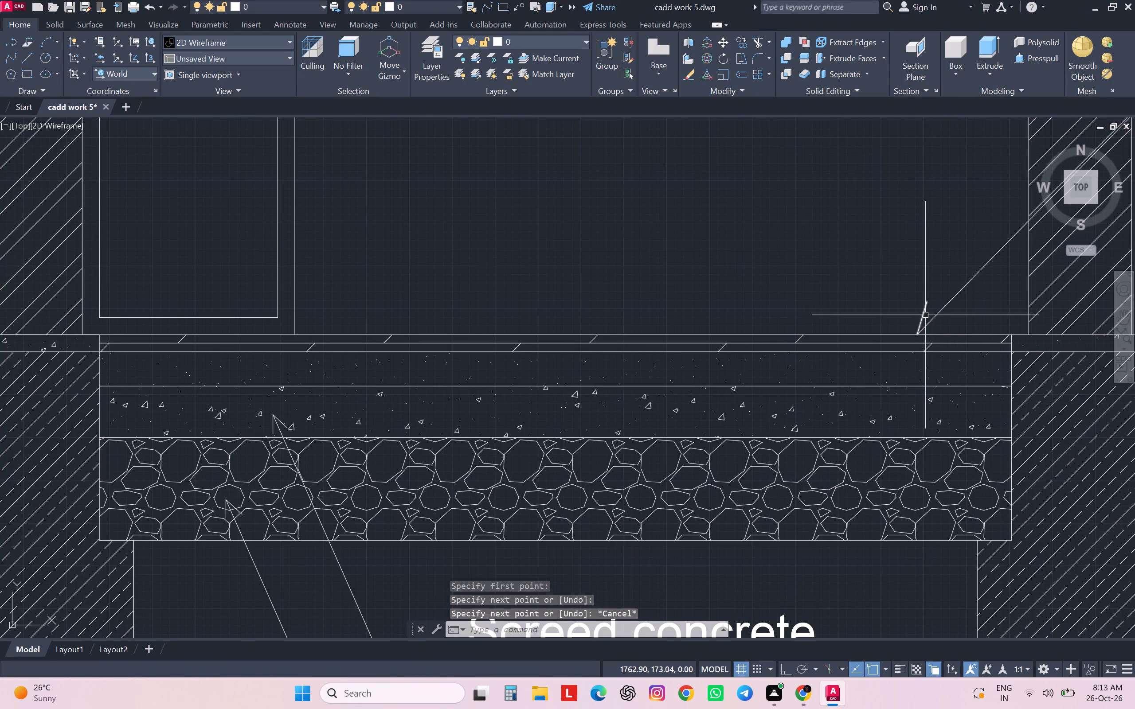
Mirror the arrowhead stroke about the tile leader's sloping line, keeping the source stroke.
click(925, 315)
text(MI)
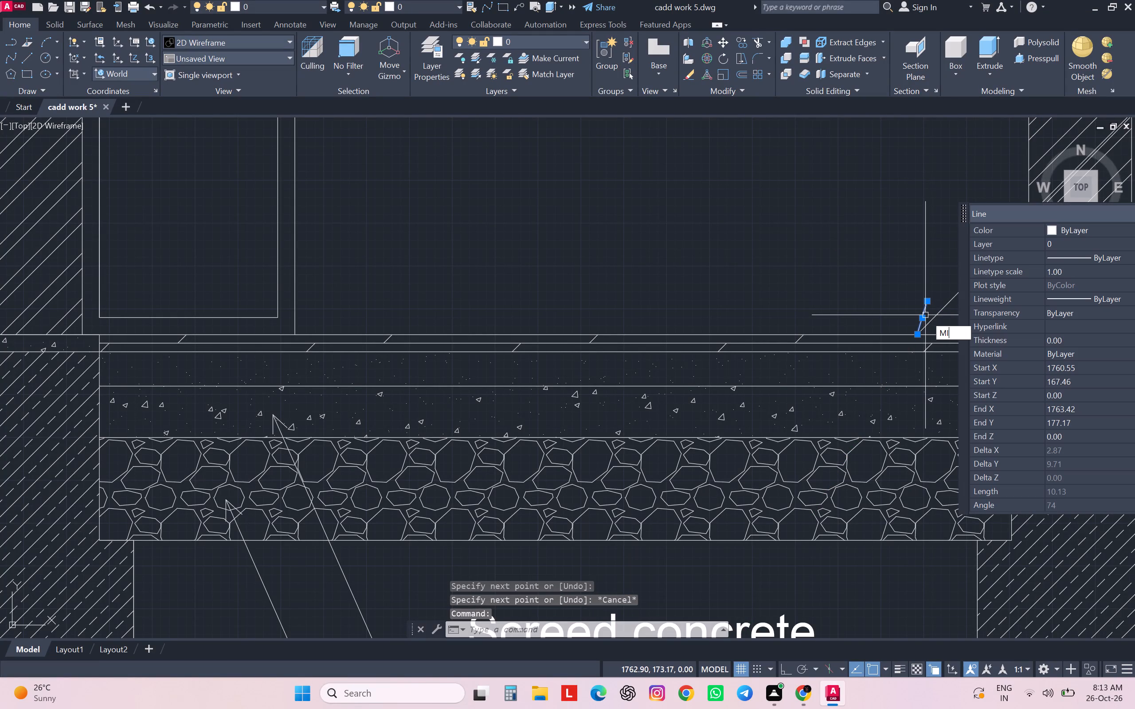
key(Return)
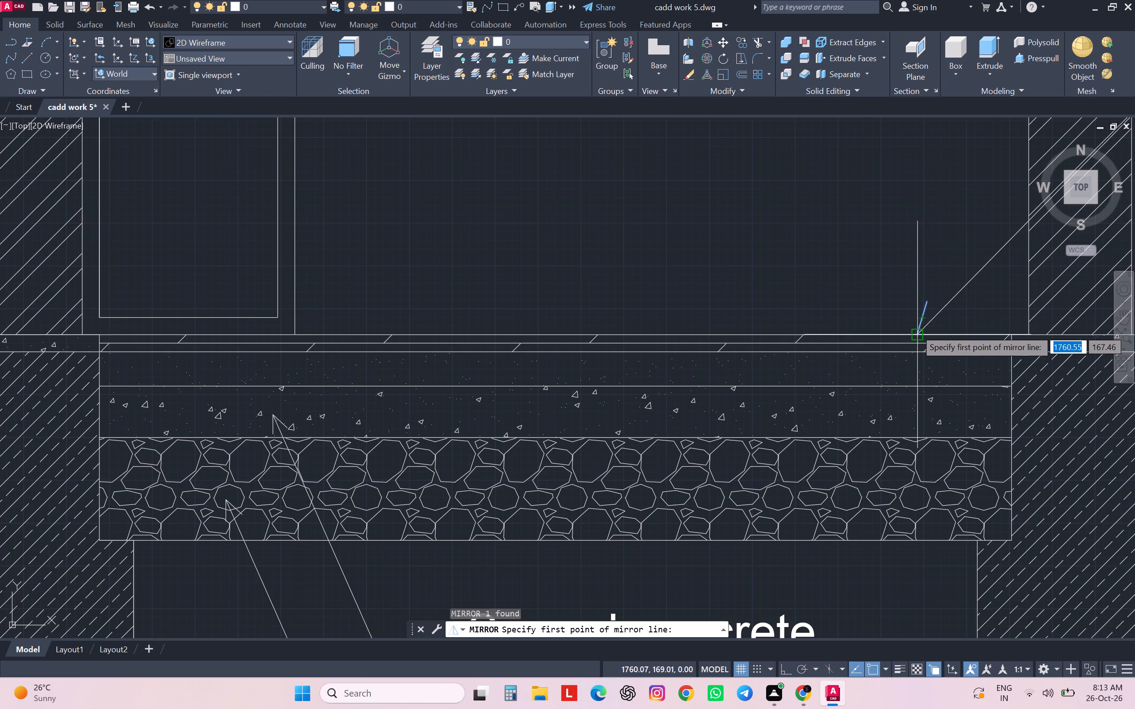
click(916, 330)
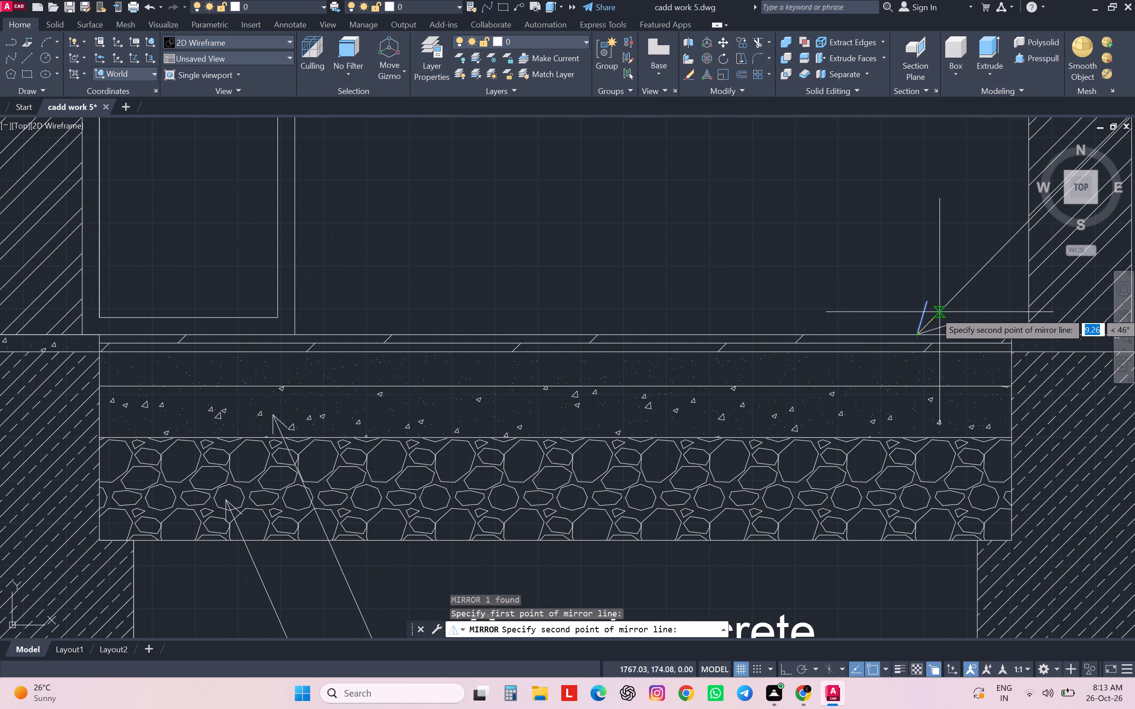
click(939, 312)
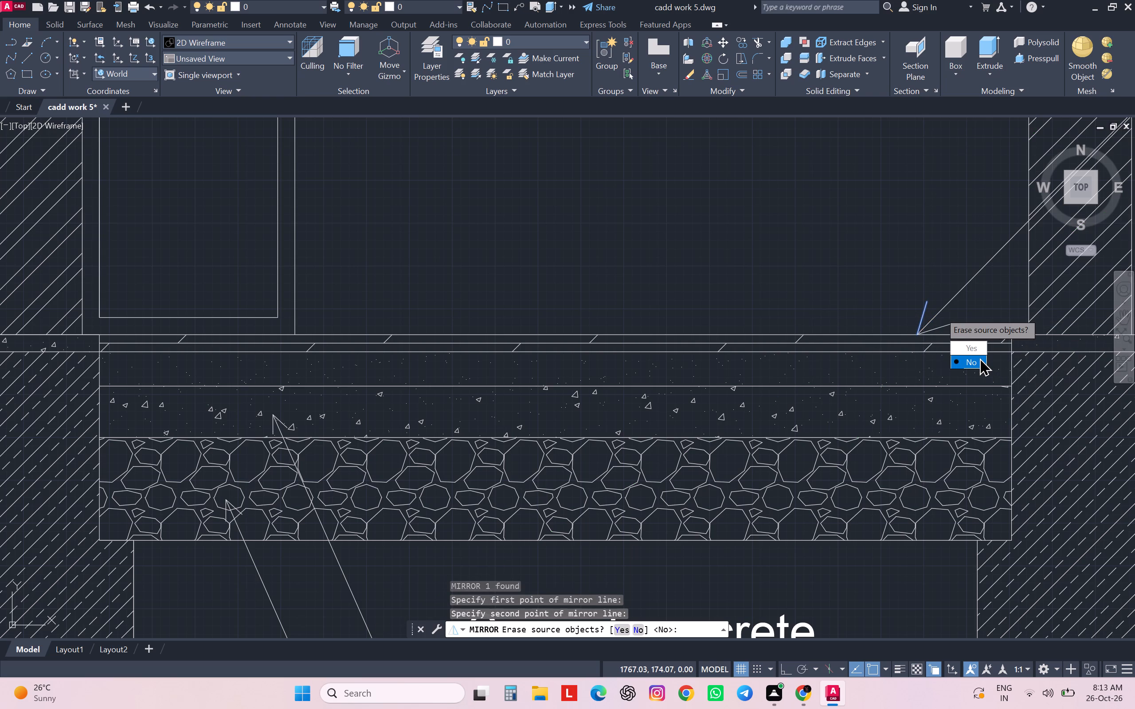
drag(979, 358, 939, 312)
scroll(939, 312, down, 2)
key(Escape)
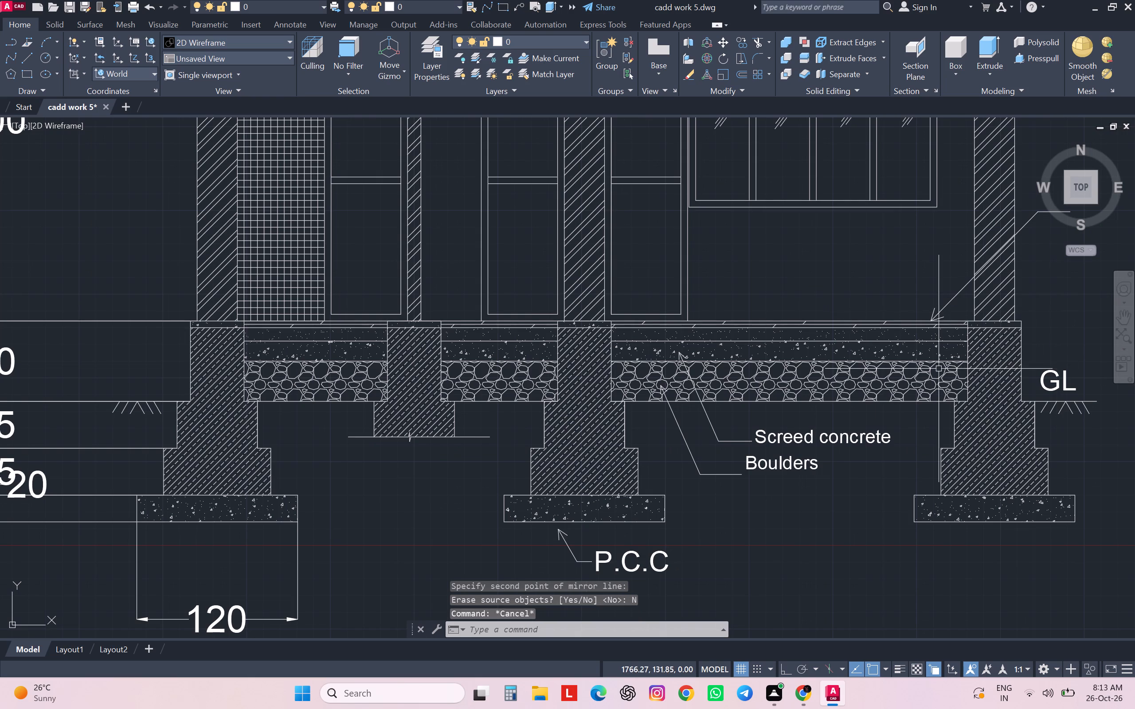
Draw a vertical guide line, with Ortho on, from the B.B(1.6) arrow's shaft end down past the tile leader's landing, about 173 units long.
middle_drag(939, 369, 760, 419)
scroll(759, 416, down, 2)
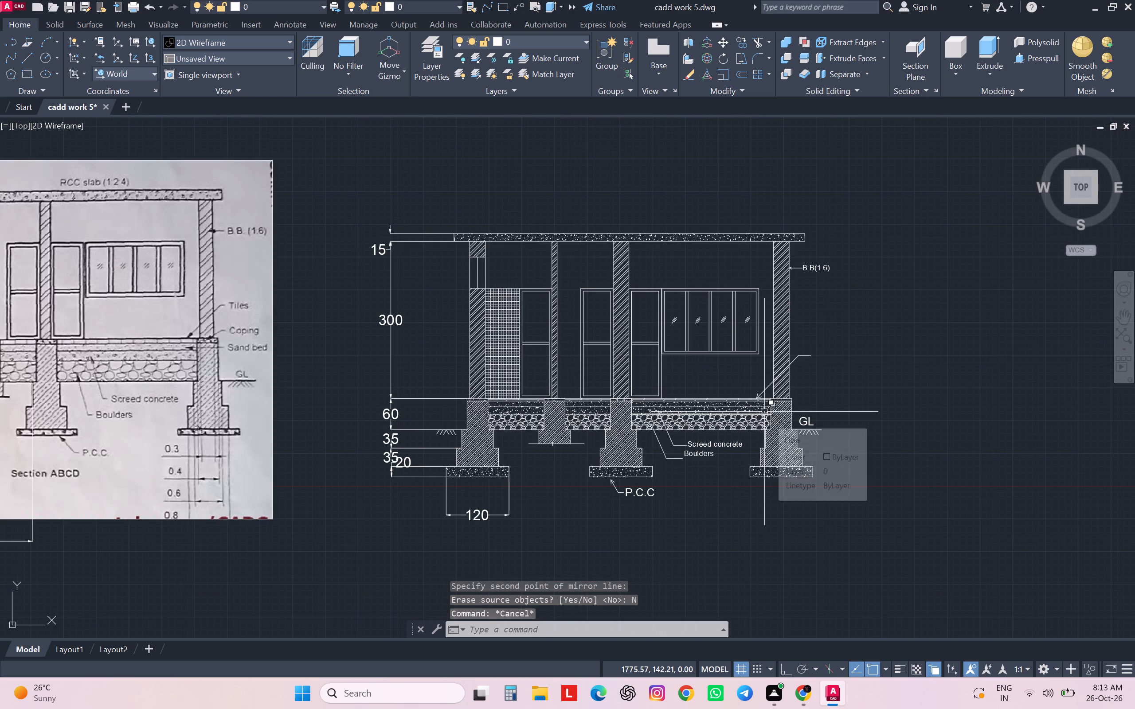
key(l)
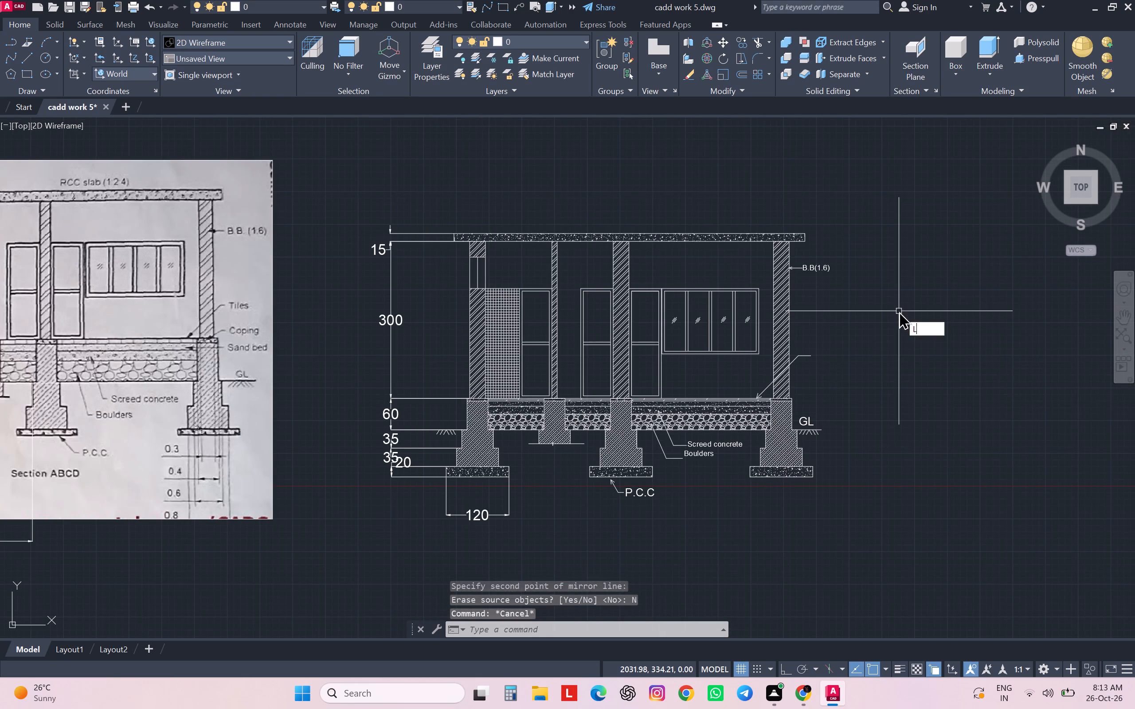
key(Return)
scroll(902, 296, up, 3)
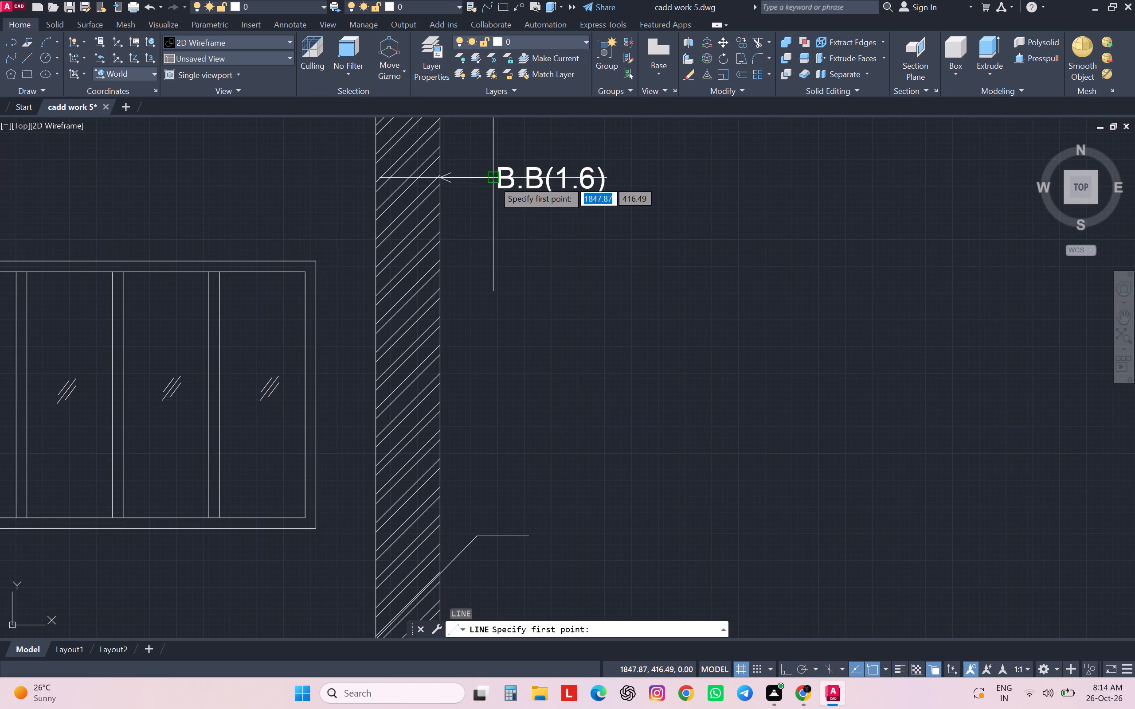
click(494, 180)
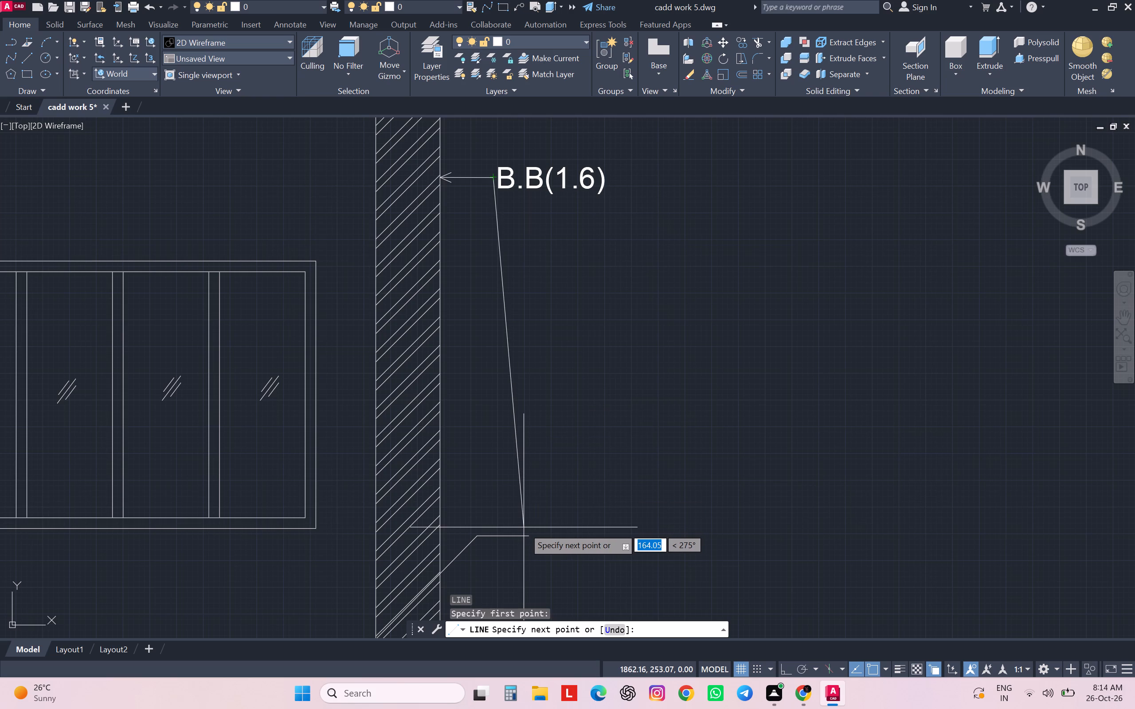
key(F8)
click(509, 549)
key(Escape)
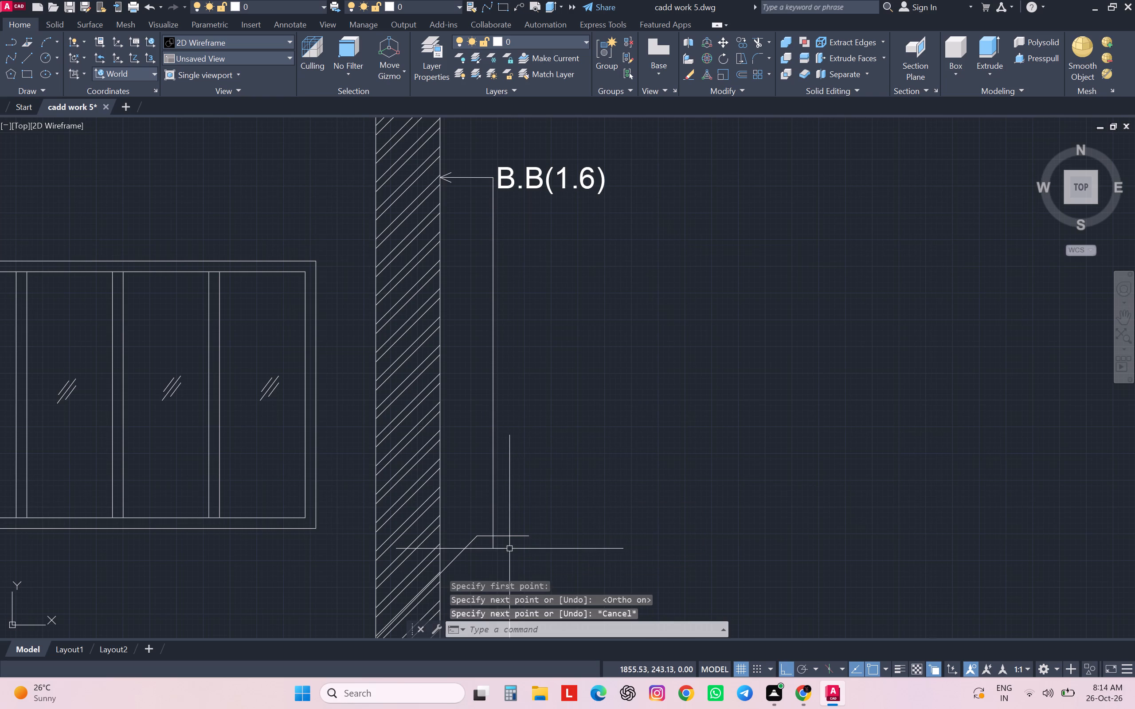
key(Escape)
key(Escape)
key(Escape)
key(Escape)
Trim the part of the tile leader's landing that extends beyond the vertical guide line.
text(TR)
key(space)
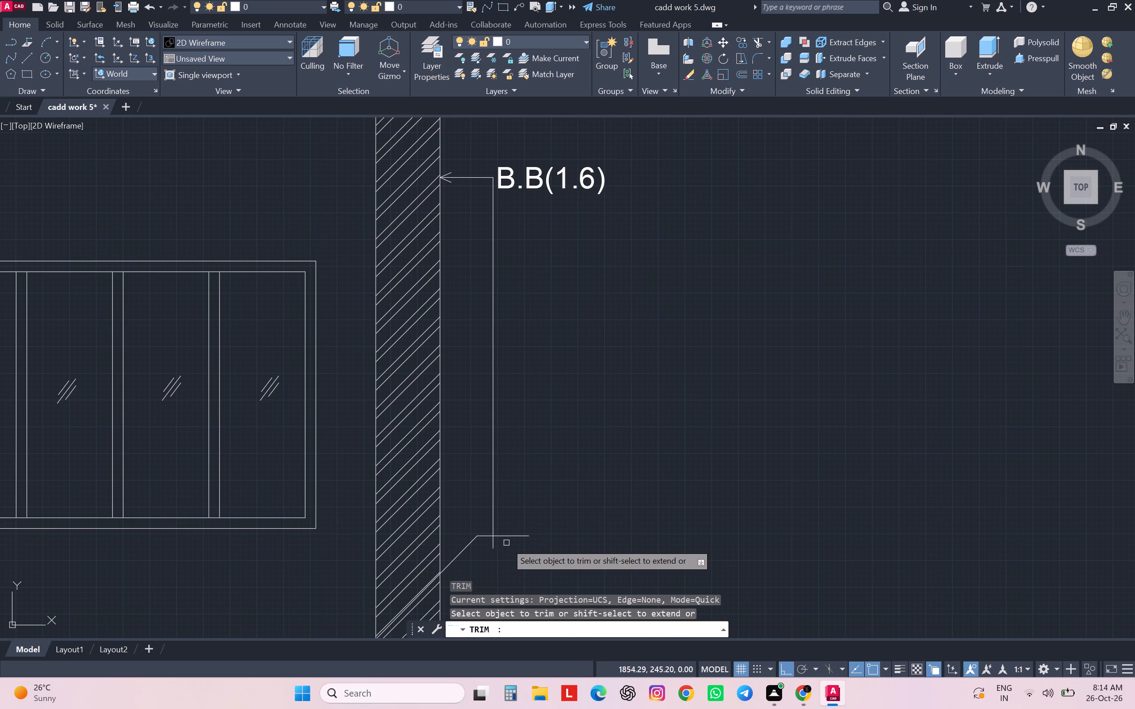
click(507, 538)
key(Escape)
Erase the vertical guide line between the B.B(1.6) arrow and the tile leader.
click(495, 518)
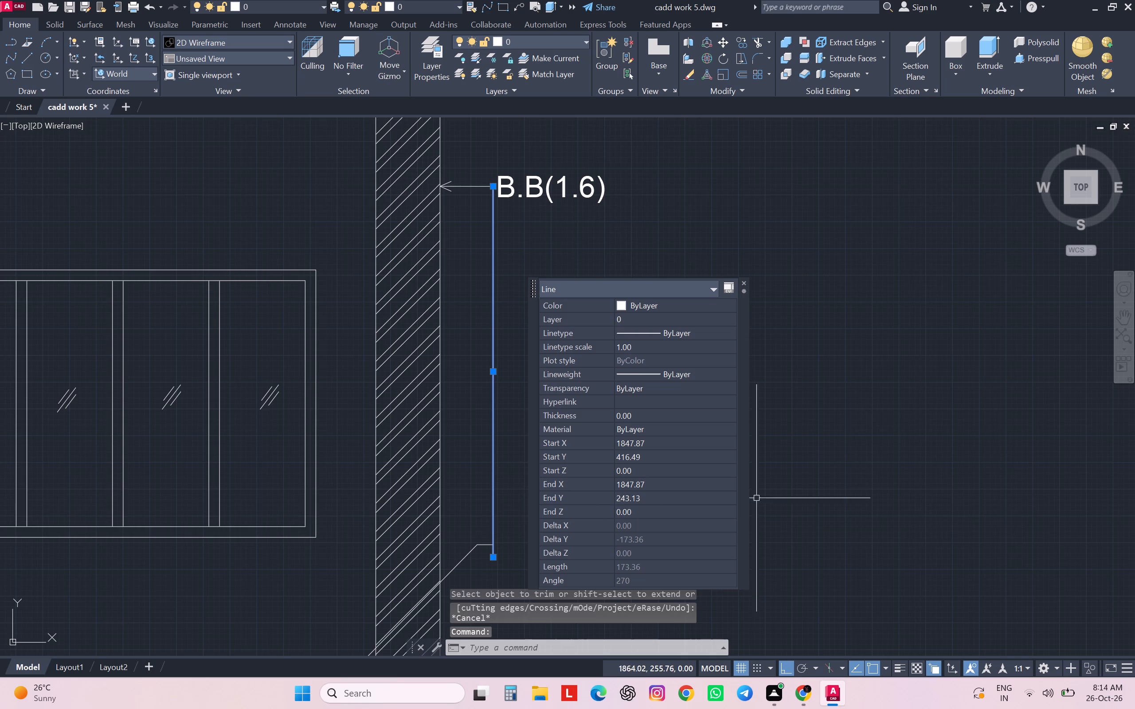
key(Delete)
Add the multiline text label "Tiles" with text height 10 beside the landing of the tile leader outside the right wall.
scroll(797, 503, down, 1)
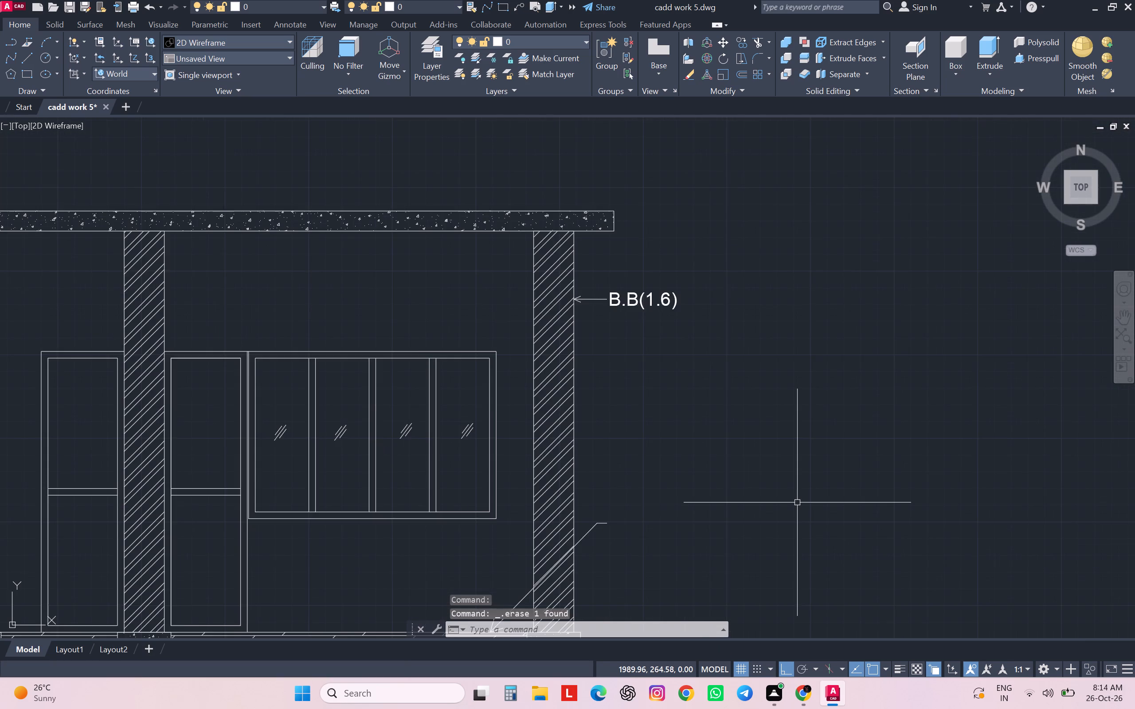
scroll(797, 503, down, 2)
middle_drag(788, 503, 800, 458)
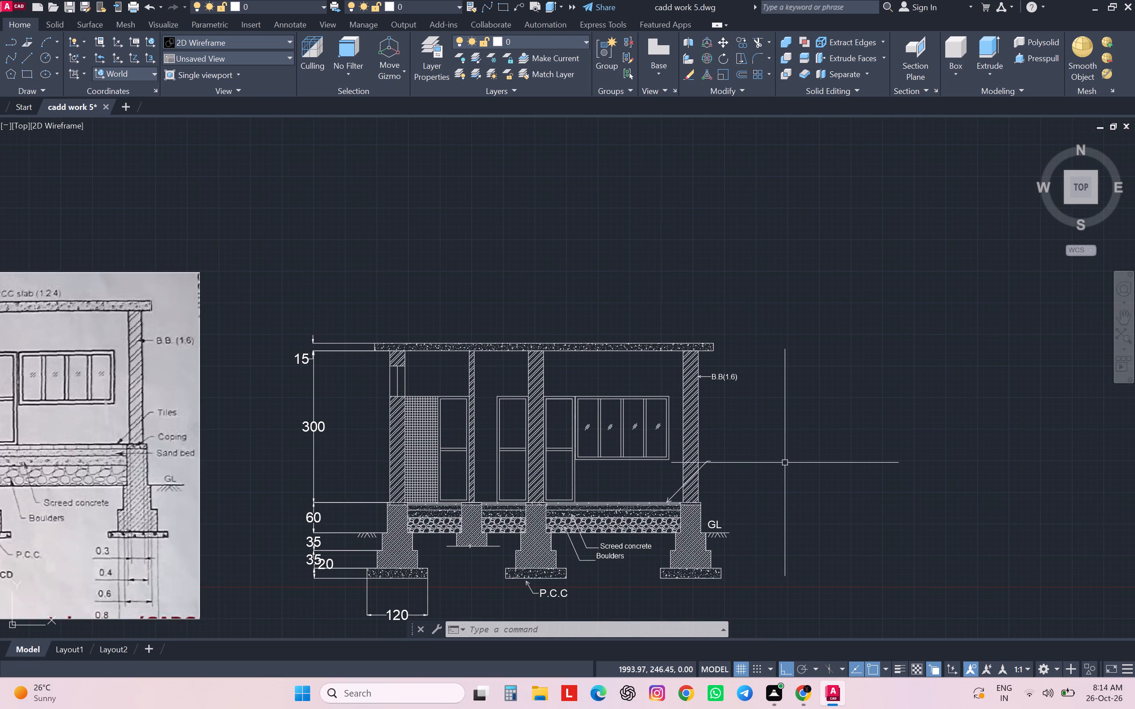
scroll(740, 464, up, 1)
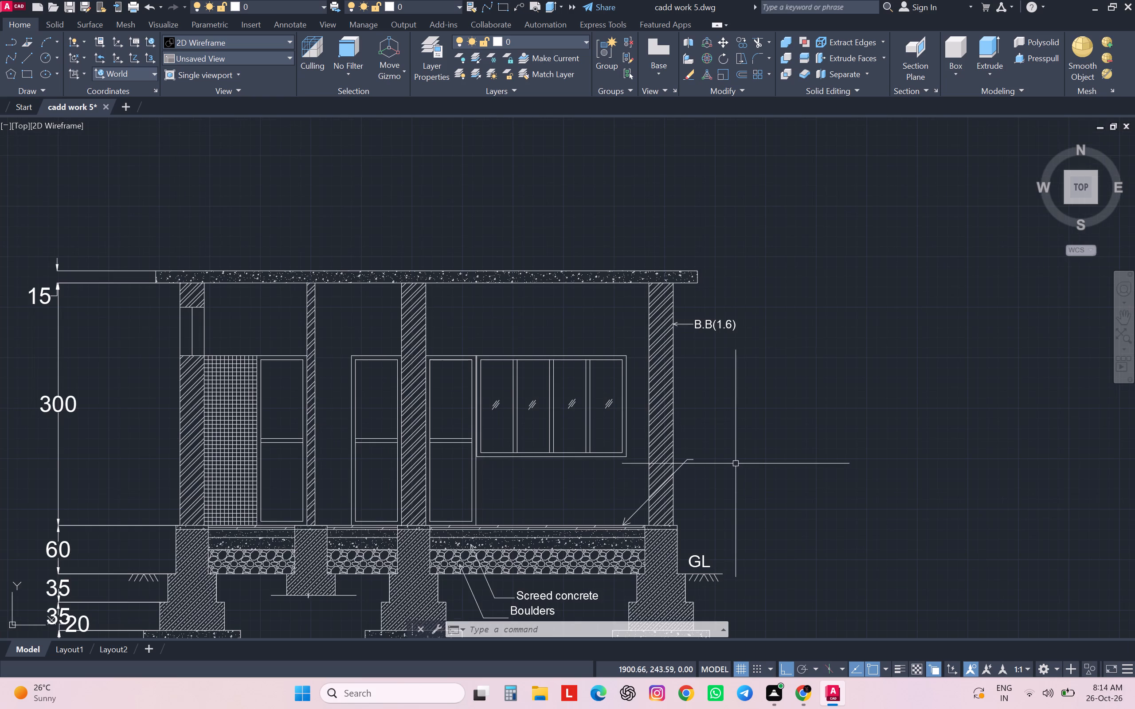
key(t)
key(Return)
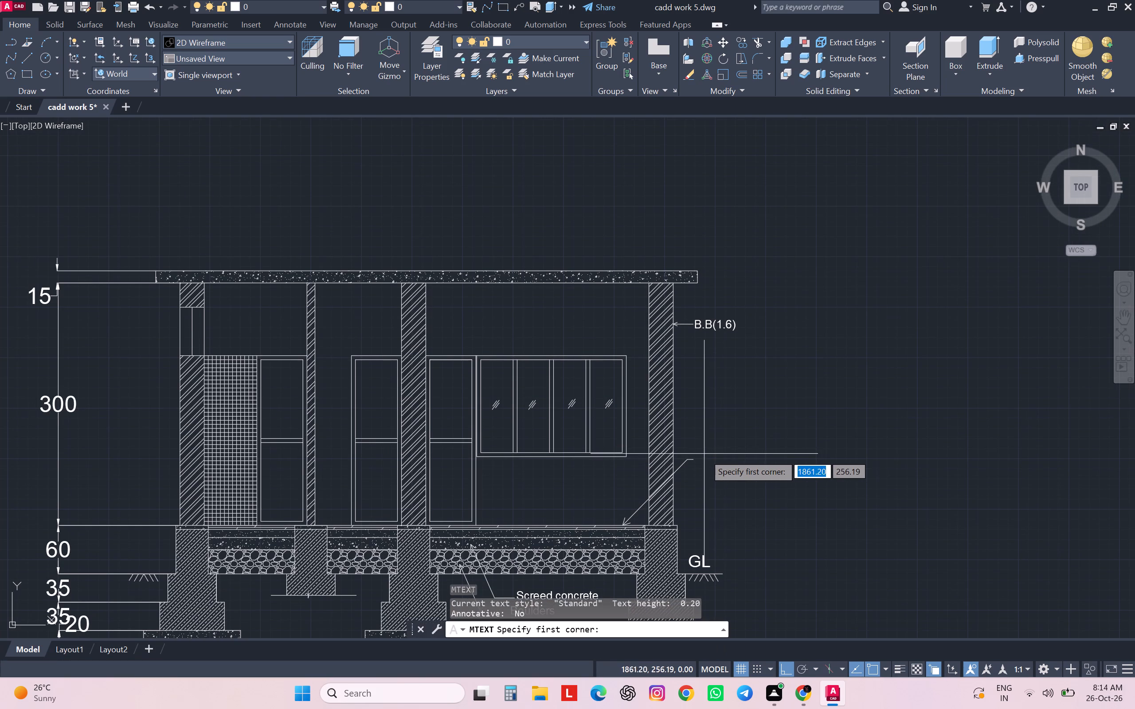
drag(700, 452, 704, 455)
click(817, 488)
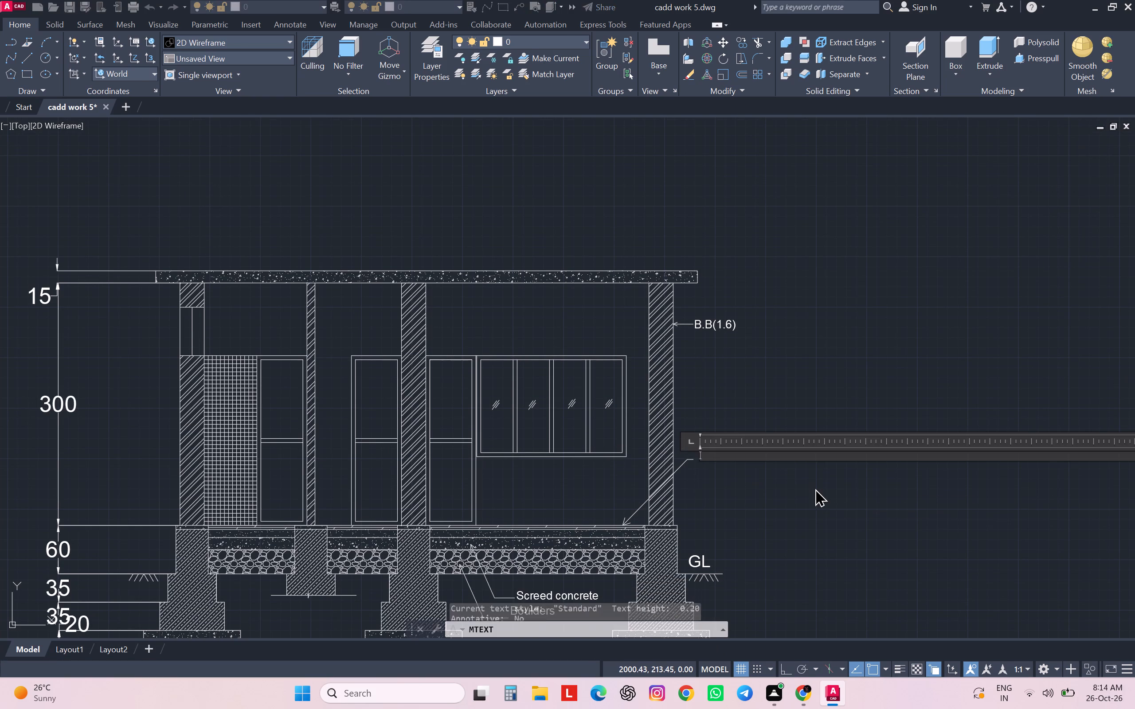
click(188, 60)
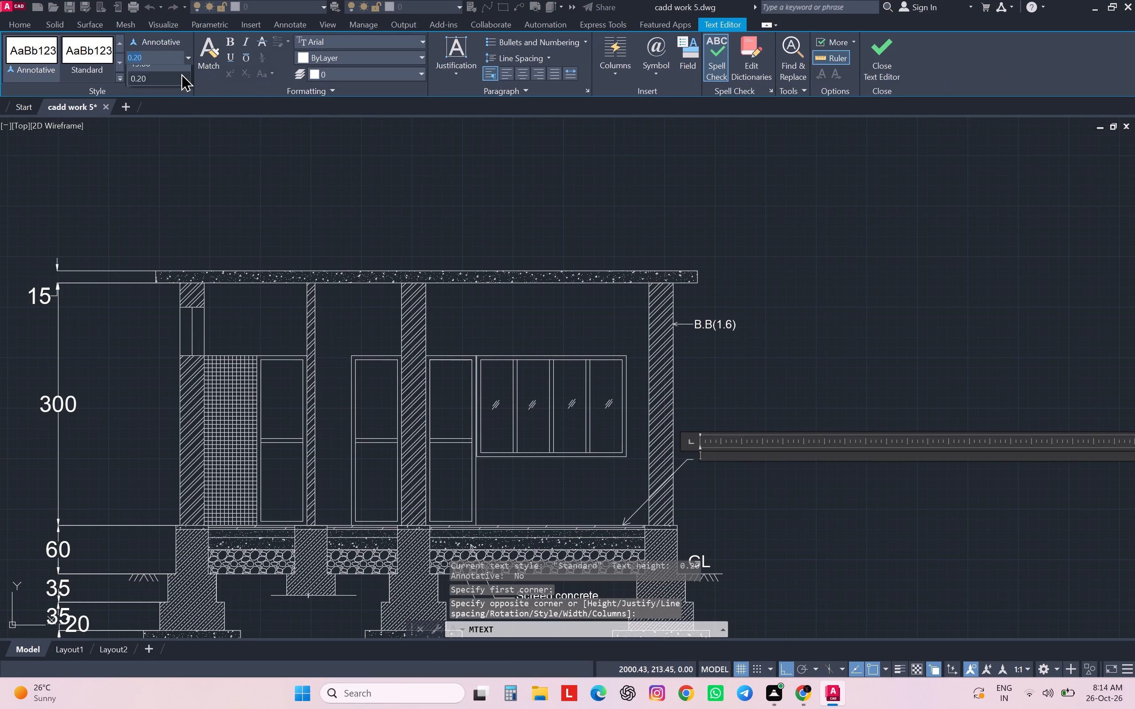
click(149, 74)
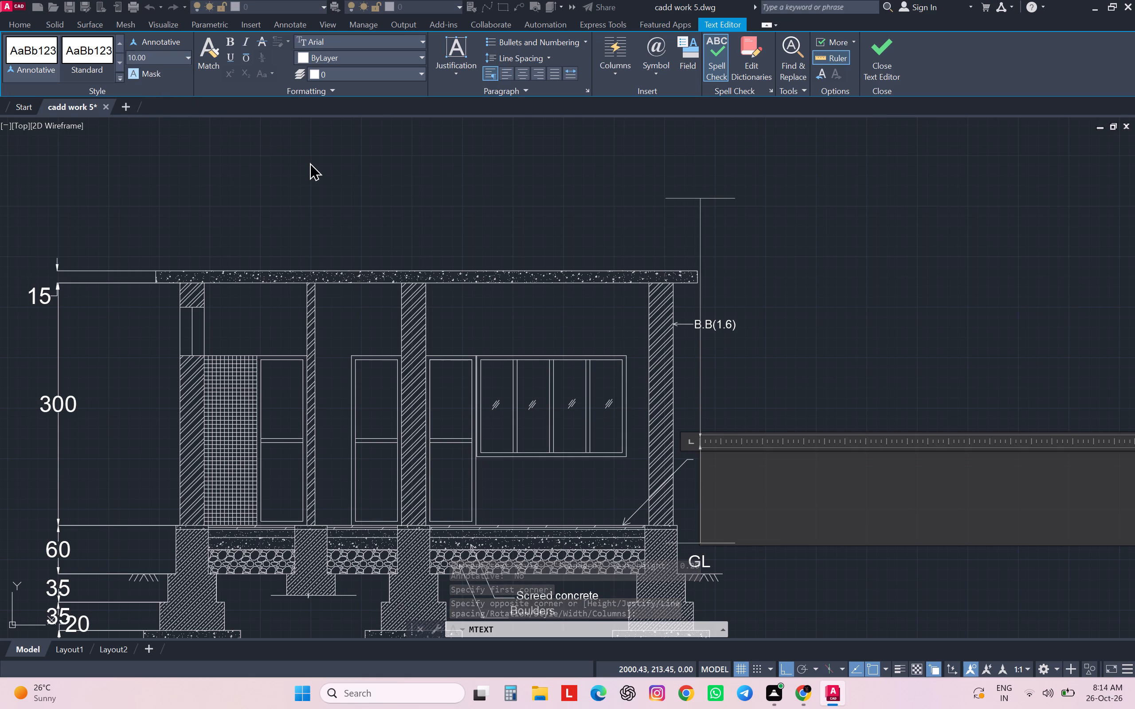
key(t)
text(il)
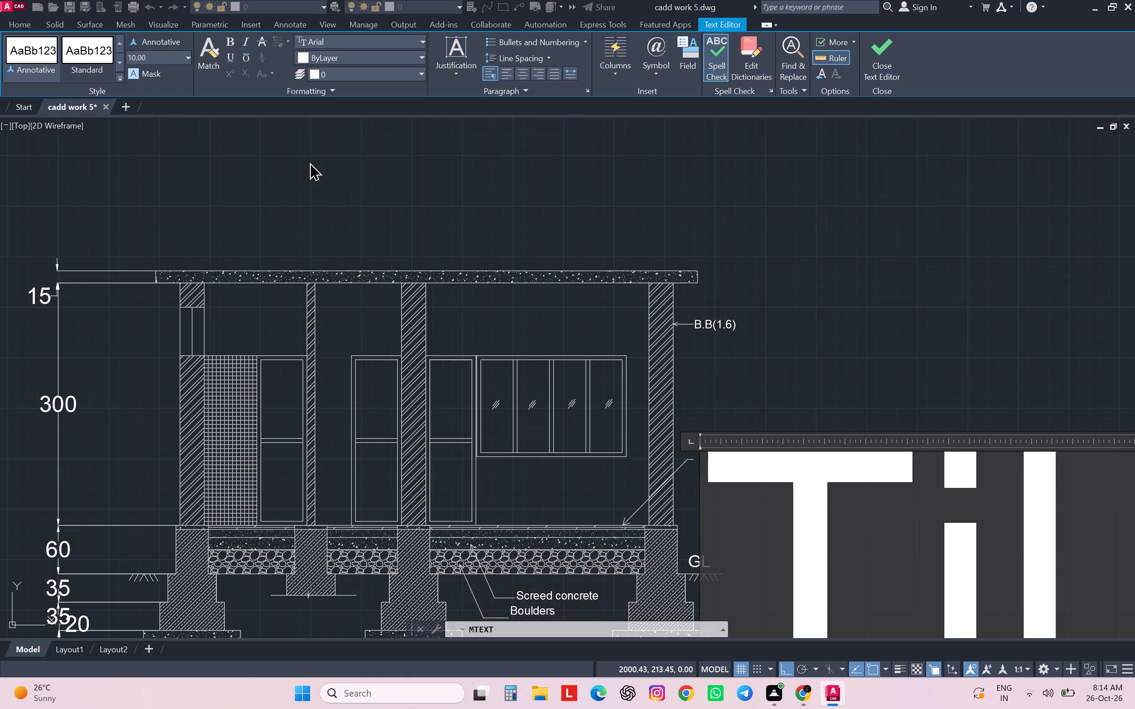
text(es)
scroll(309, 162, down, 1)
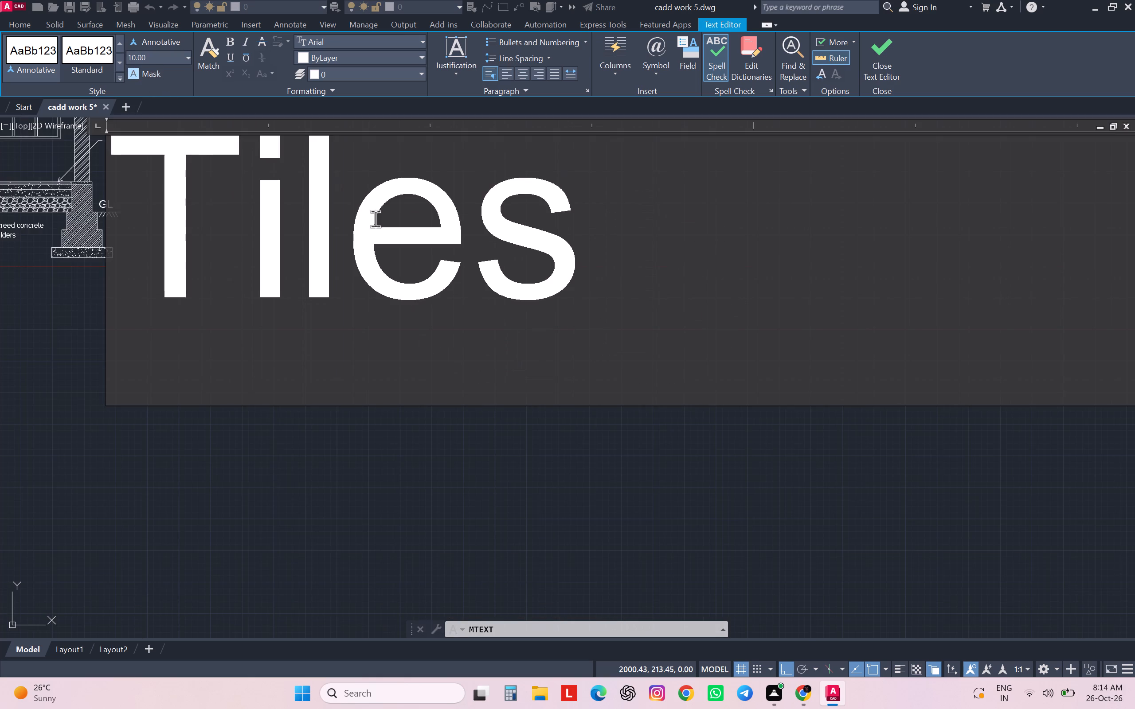
scroll(376, 219, down, 2)
click(351, 325)
Shift the Tiles label slightly upward with object snap off, aligning it with the end of its leader's landing.
scroll(257, 192, up, 1)
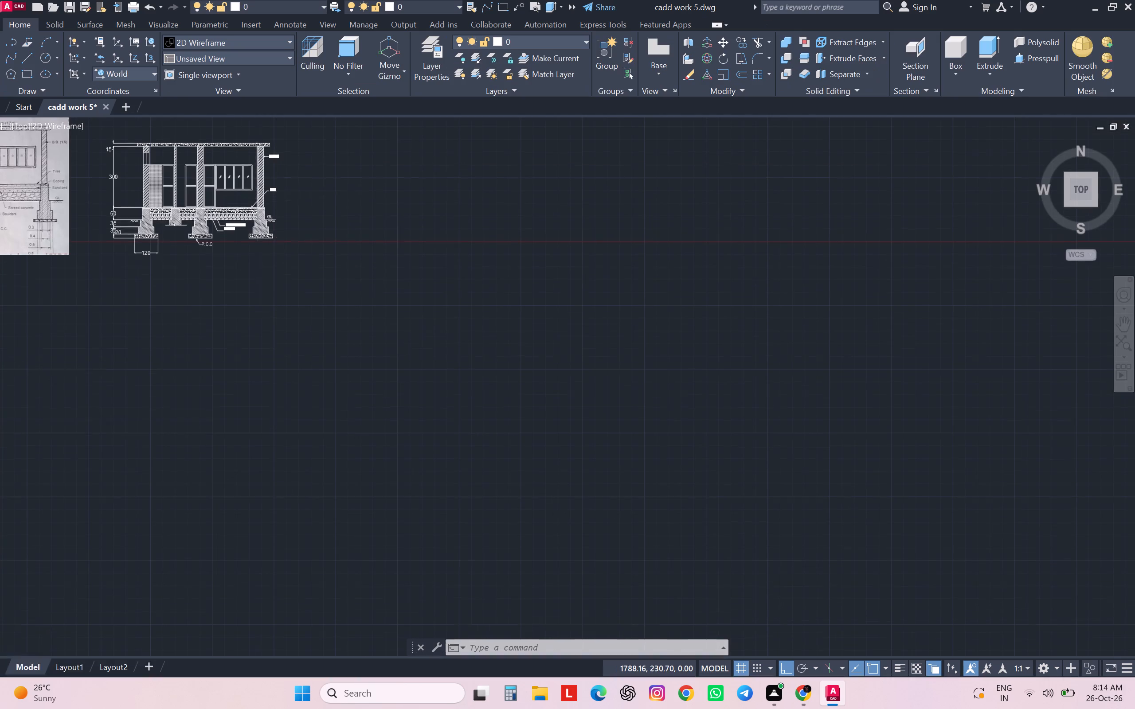
scroll(257, 192, up, 2)
click(316, 193)
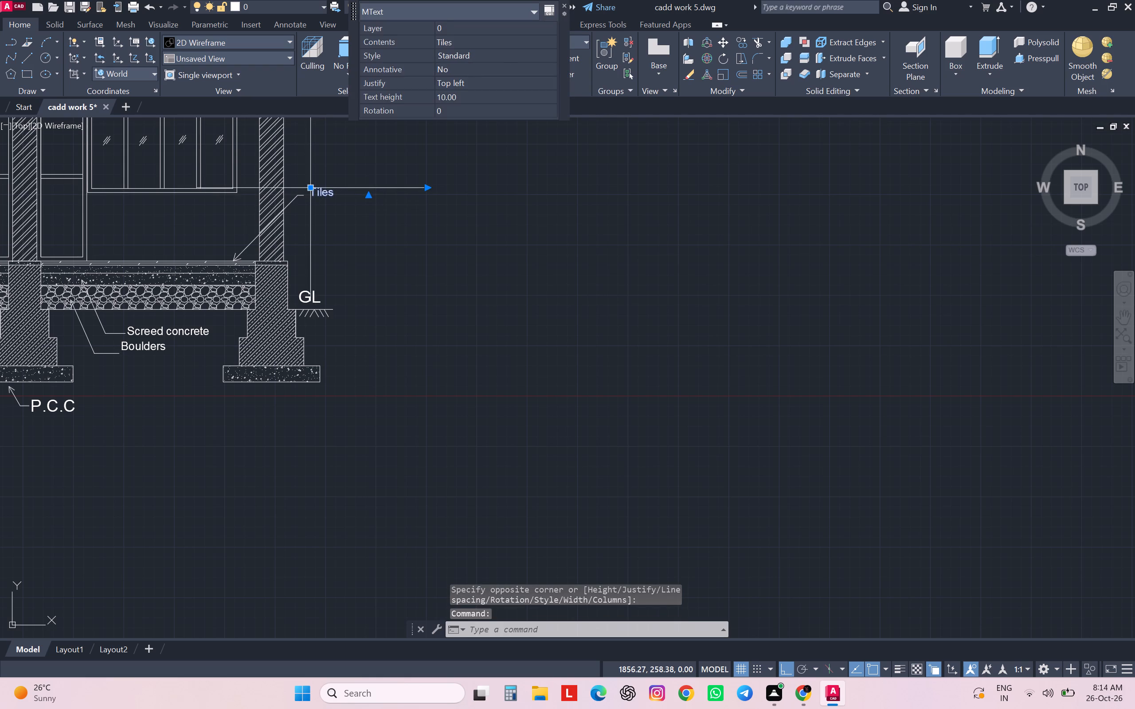
click(311, 190)
scroll(312, 193, up, 2)
click(299, 191)
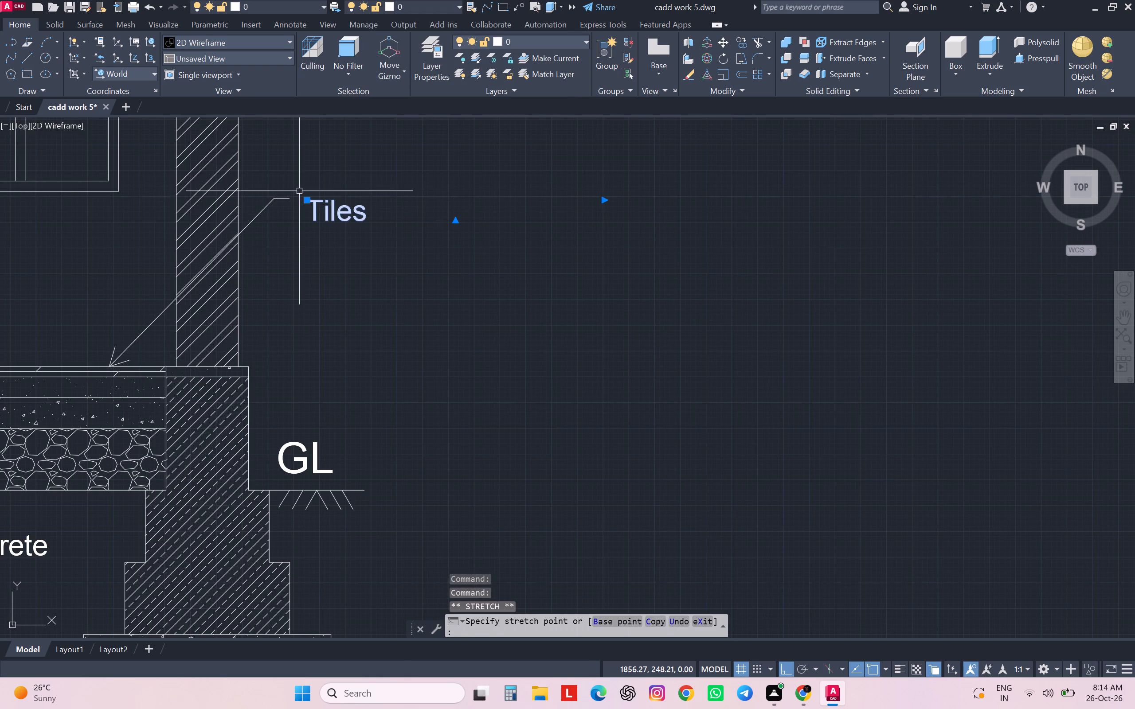
click(308, 200)
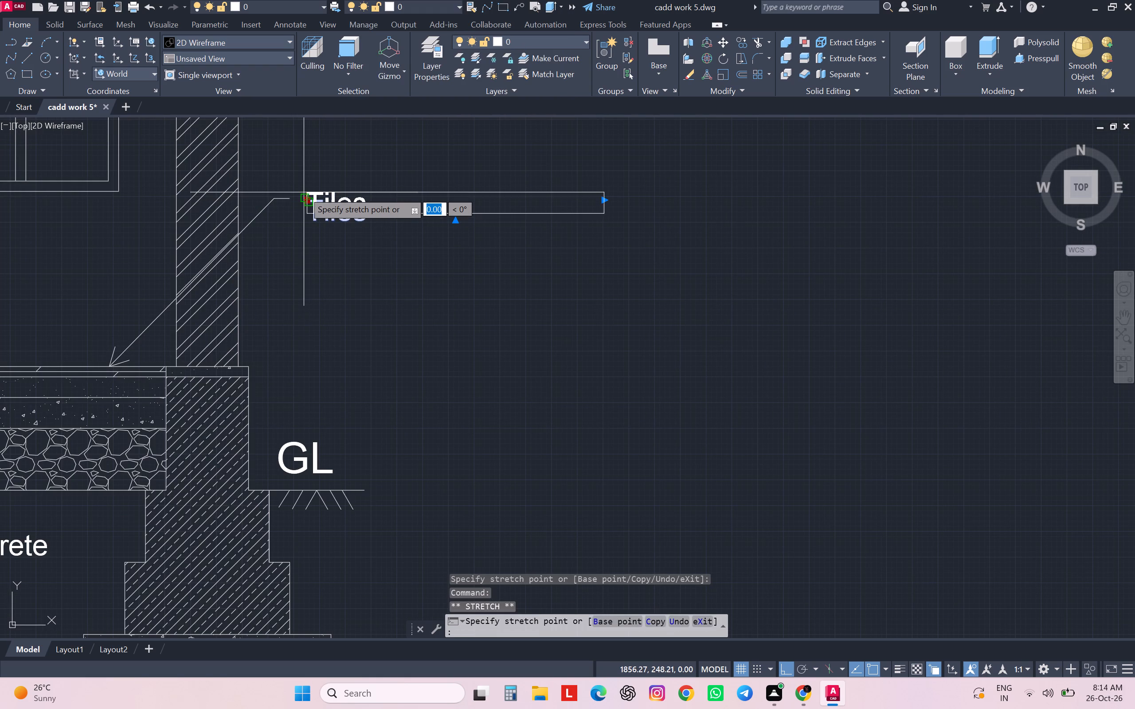
key(F3)
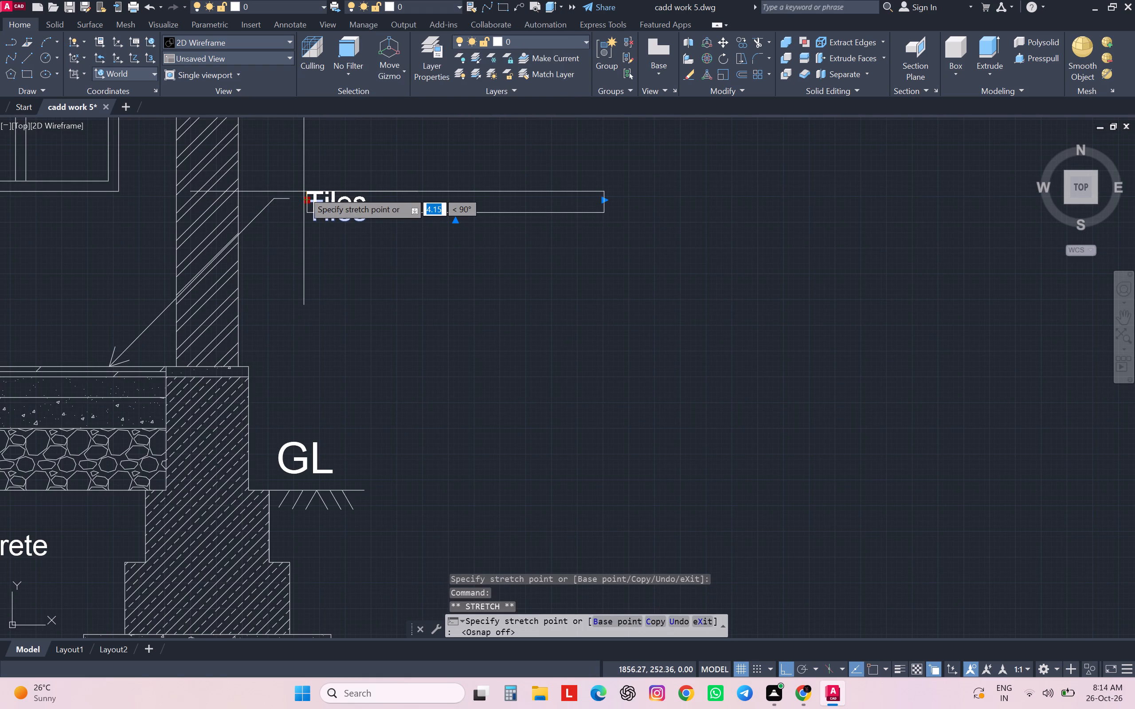
click(296, 188)
scroll(416, 225, down, 1)
key(Escape)
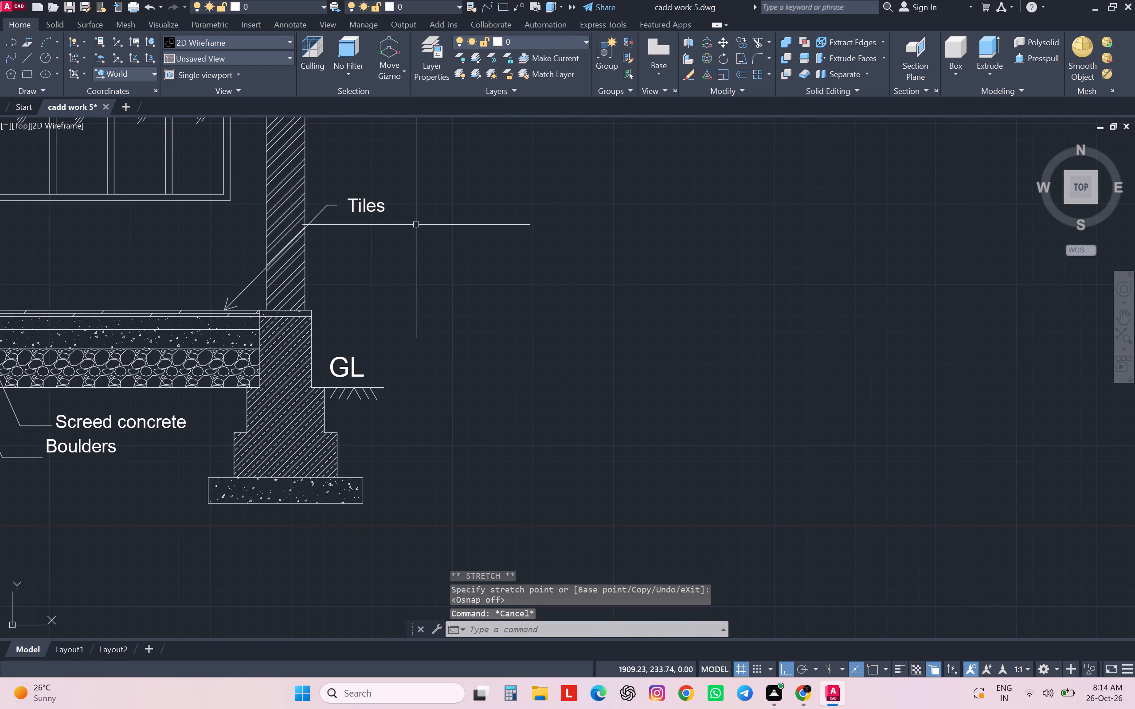
Compare the section with the reference image, examining the labels beside the right wall.
scroll(416, 225, down, 2)
scroll(330, 277, up, 2)
scroll(330, 277, down, 1)
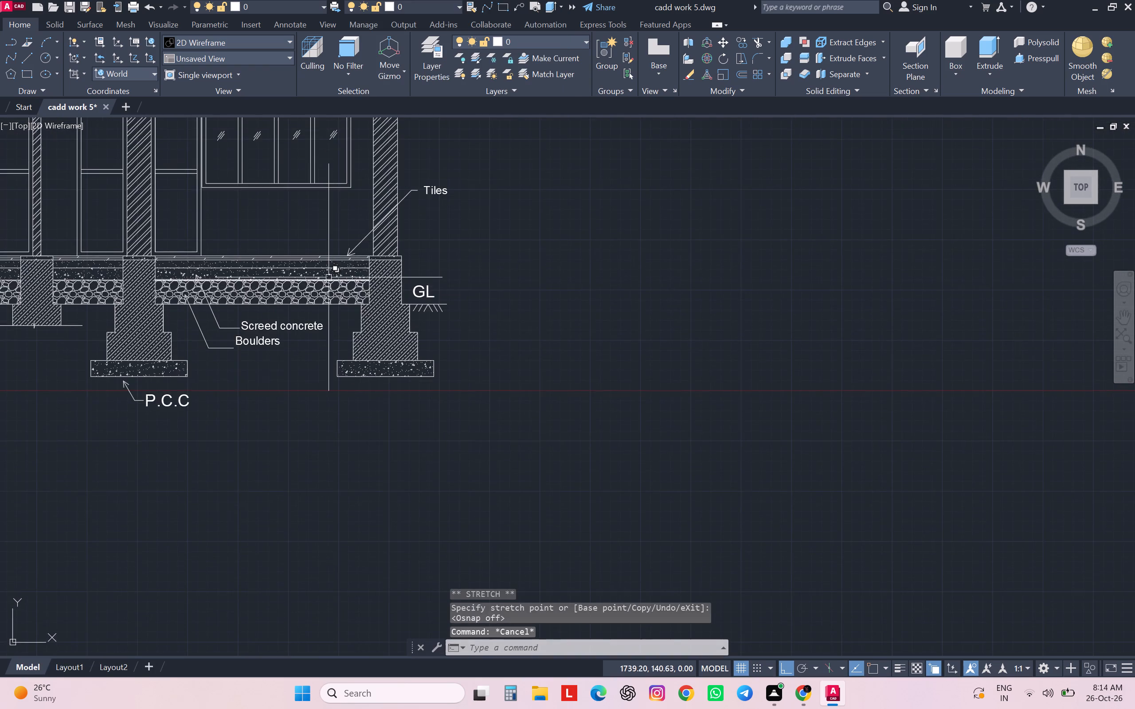
scroll(22, 257, down, 4)
scroll(74, 282, up, 1)
middle_drag(74, 282, 470, 303)
scroll(323, 287, down, 1)
scroll(339, 284, up, 1)
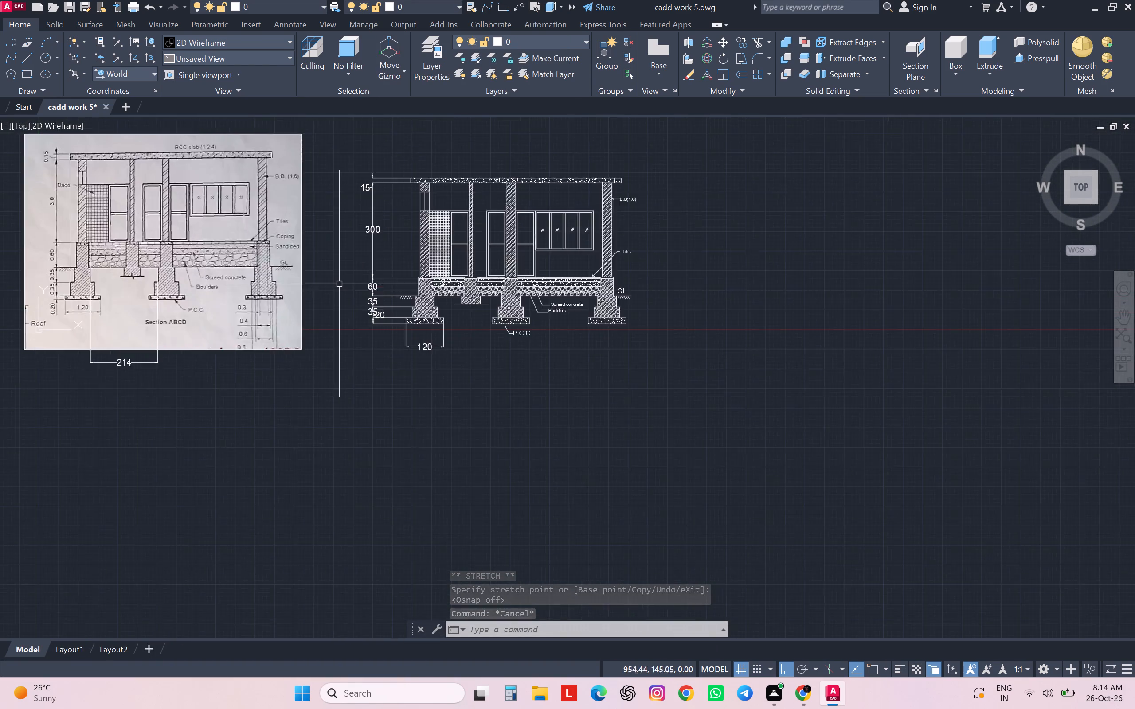
scroll(339, 284, up, 1)
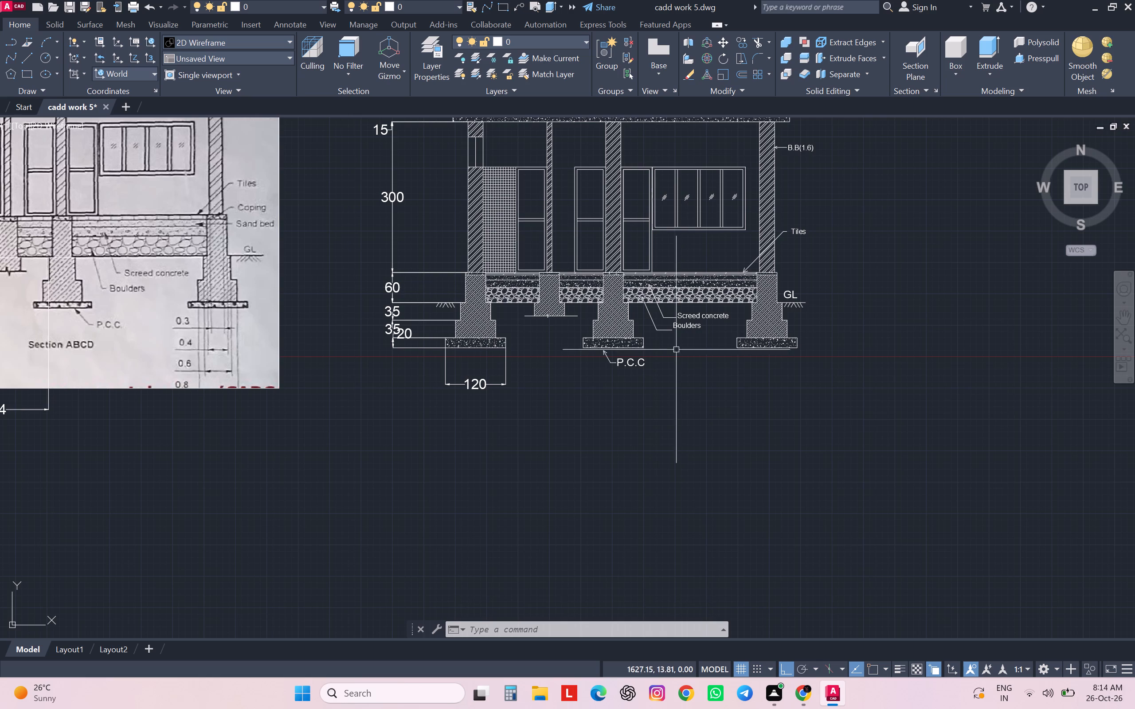
Copy the tile leader's sloping line about 53 units horizontally to the right, with Ortho on, for the next leader.
middle_drag(707, 304, 556, 319)
scroll(593, 293, up, 2)
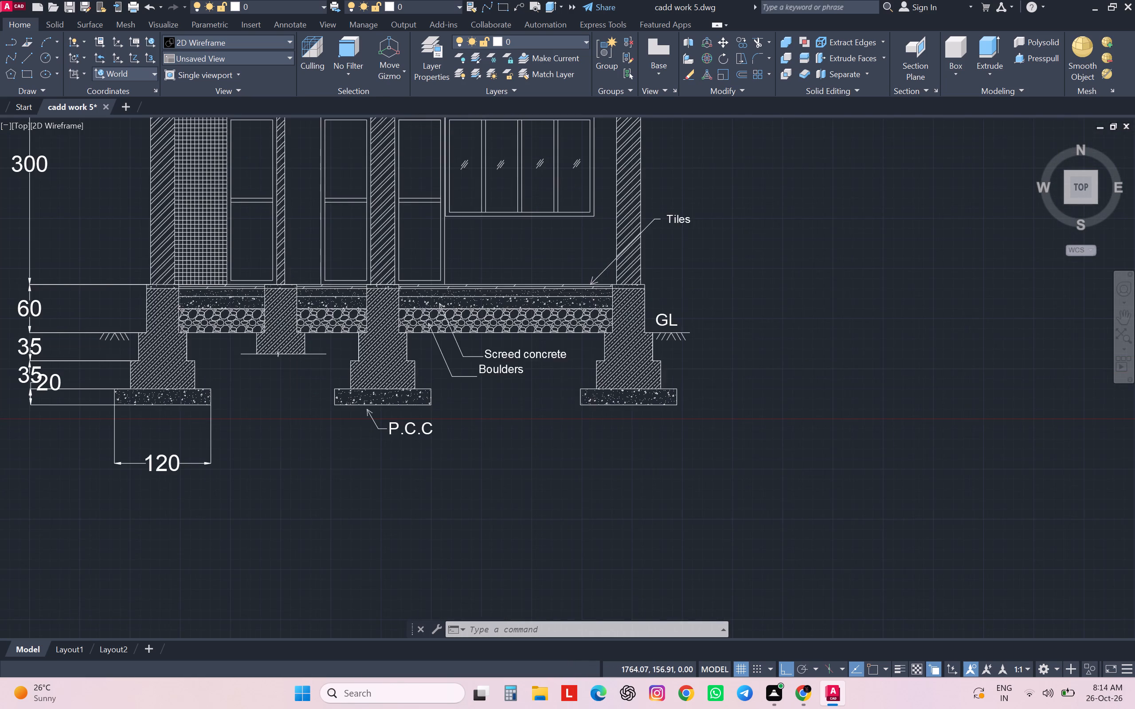
click(603, 265)
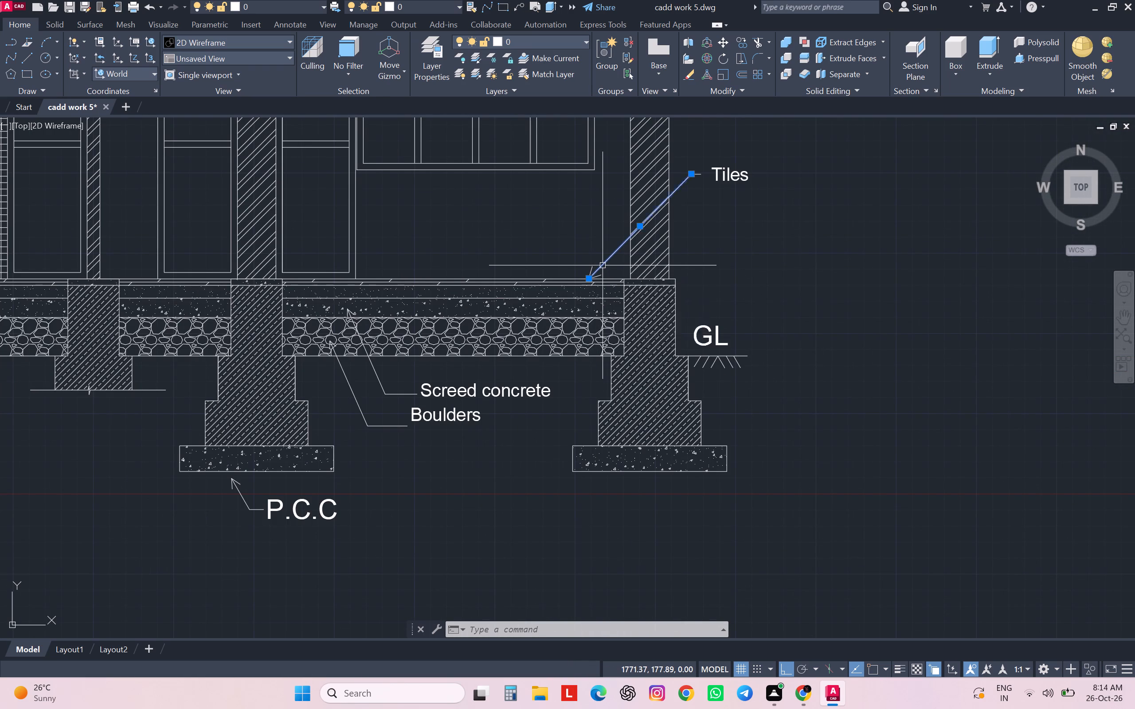
text(co)
key(Return)
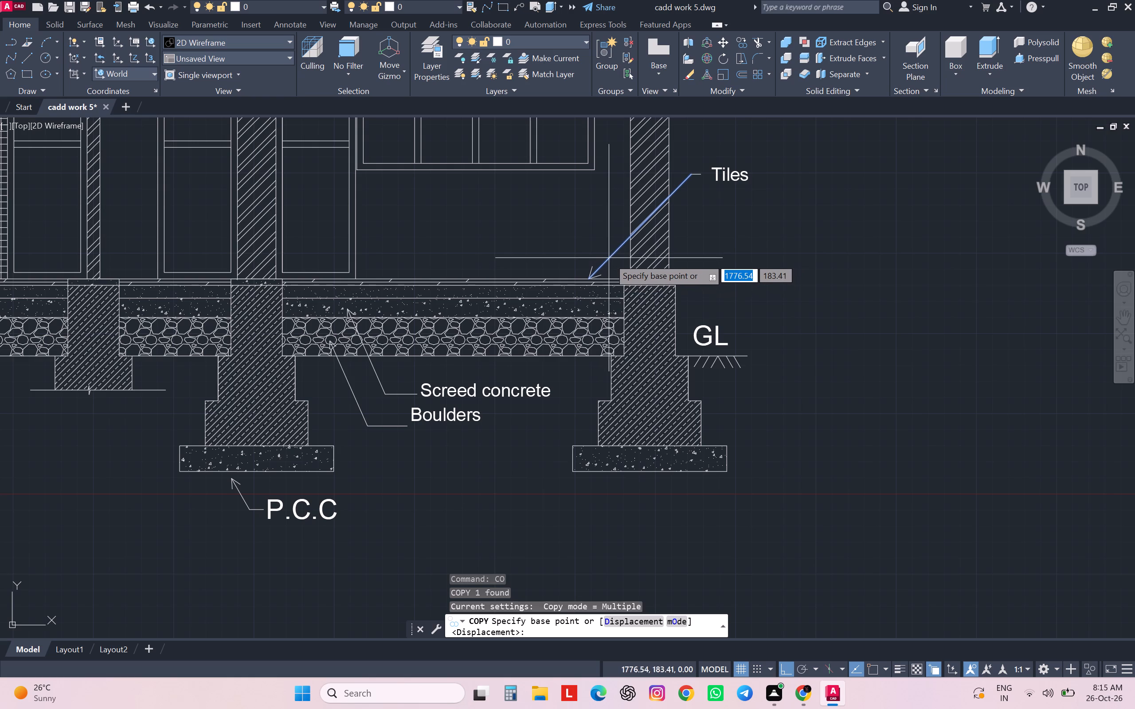
click(609, 258)
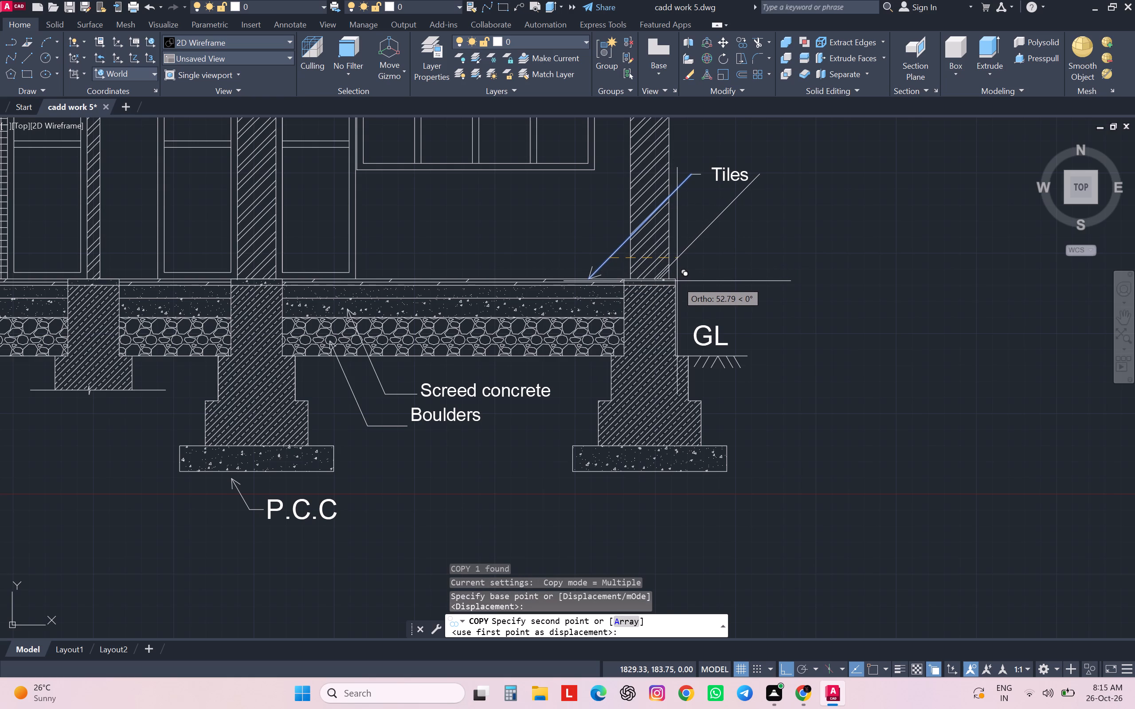
click(677, 281)
scroll(683, 282, down, 2)
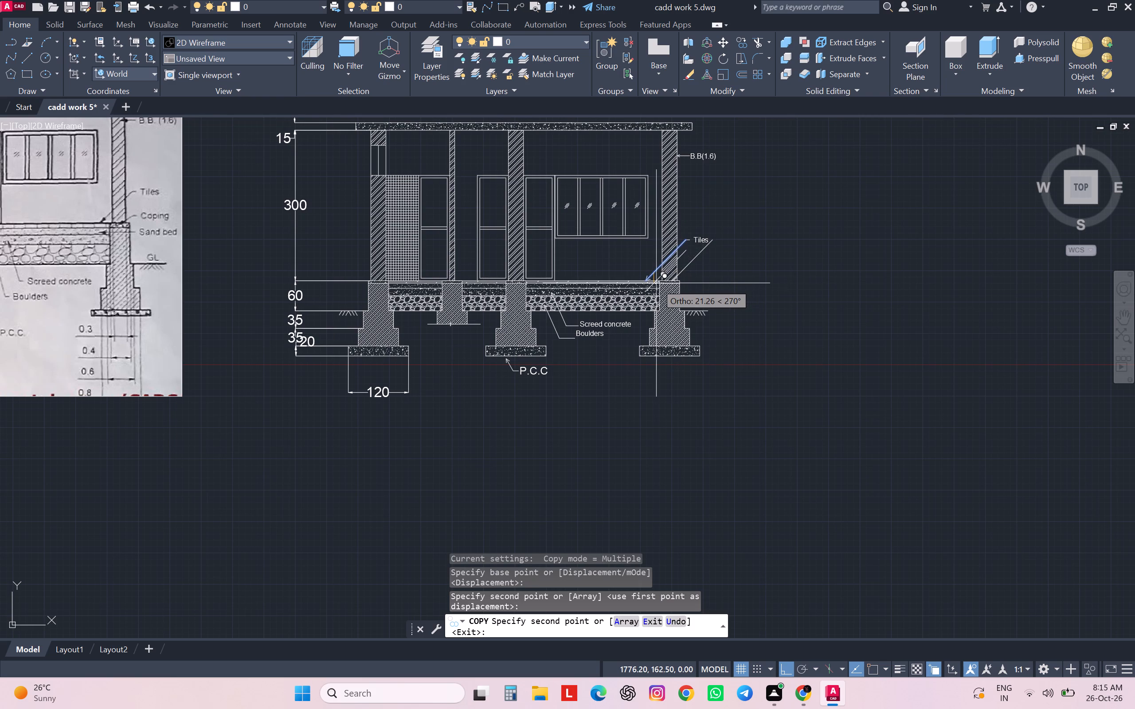
key(Escape)
key(Escape)
key(Escape)
key(Escape)
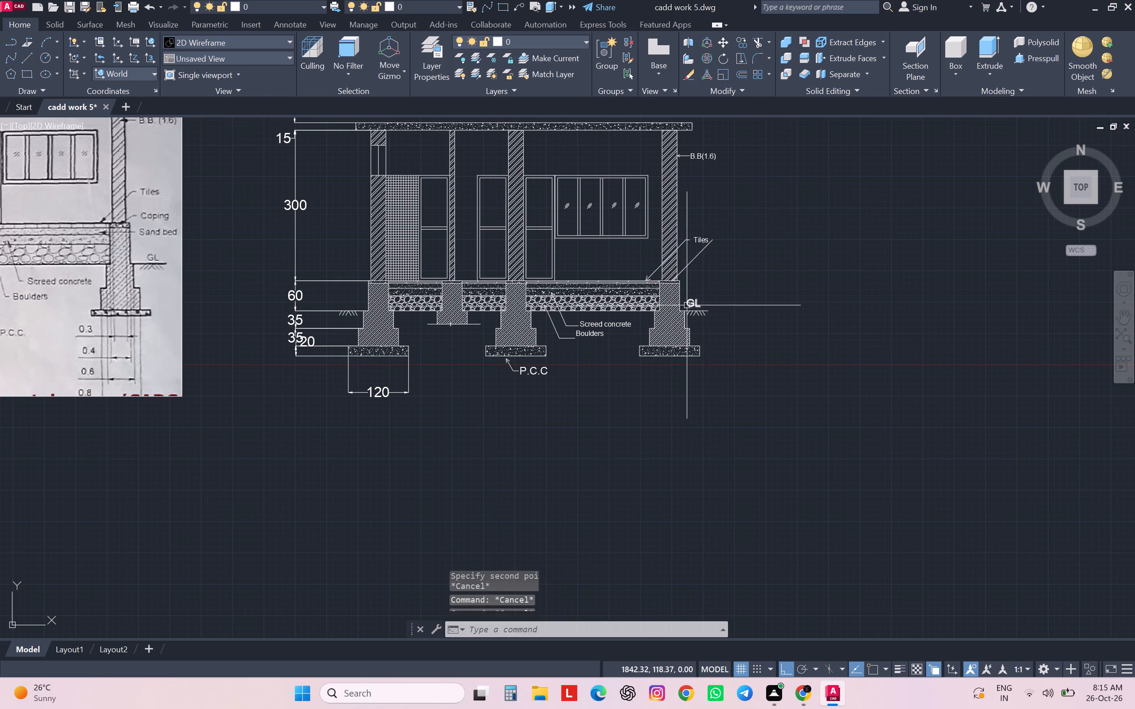
Move the copied sloping line 5 units straight down from its lower end, with object snap on, to the coping's lower edge.
scroll(684, 293, up, 2)
middle_drag(684, 291, 670, 321)
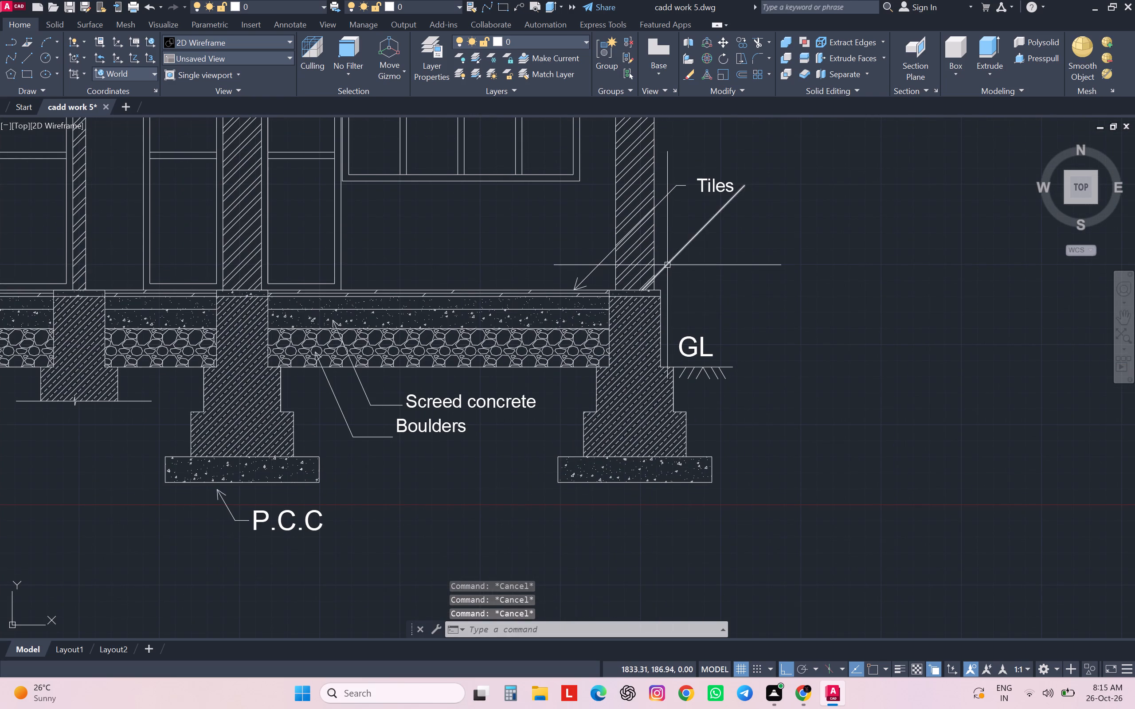
click(667, 265)
key(m)
key(Return)
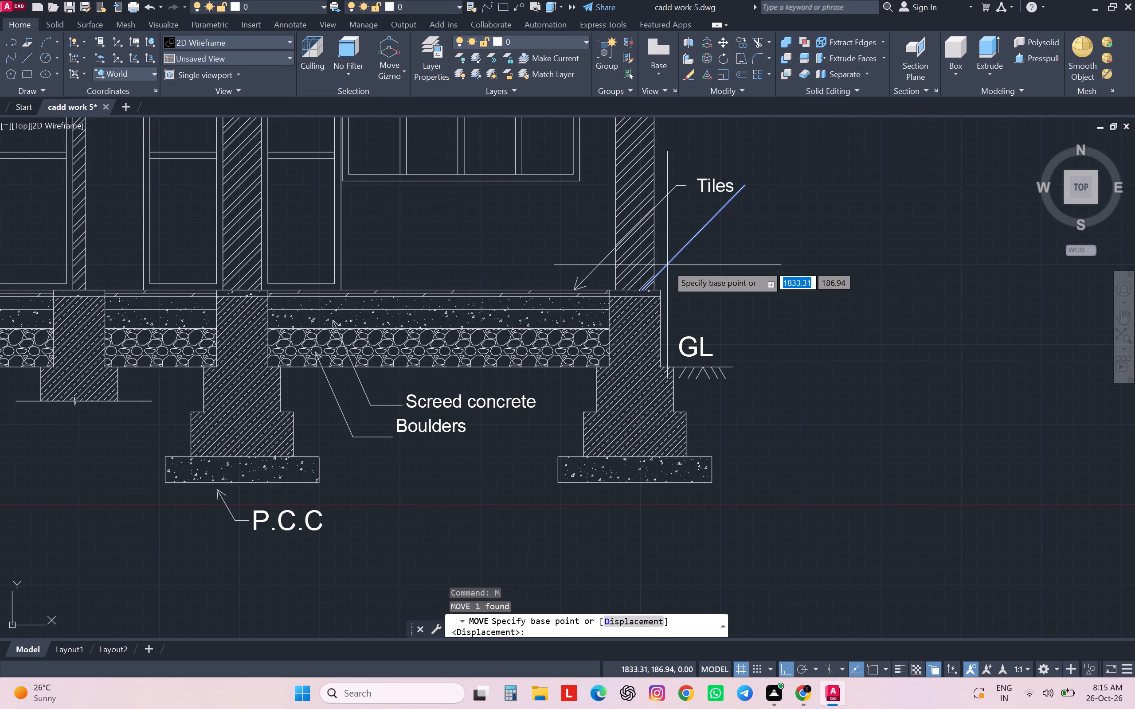
key(F3)
scroll(667, 264, up, 2)
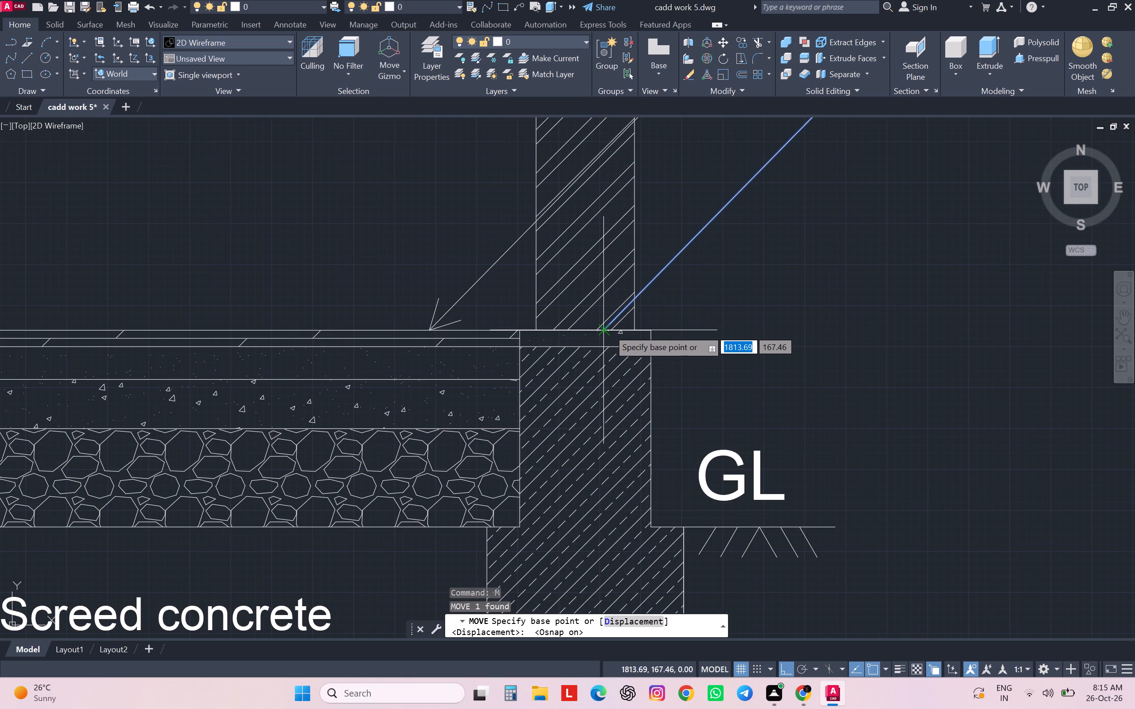
click(608, 329)
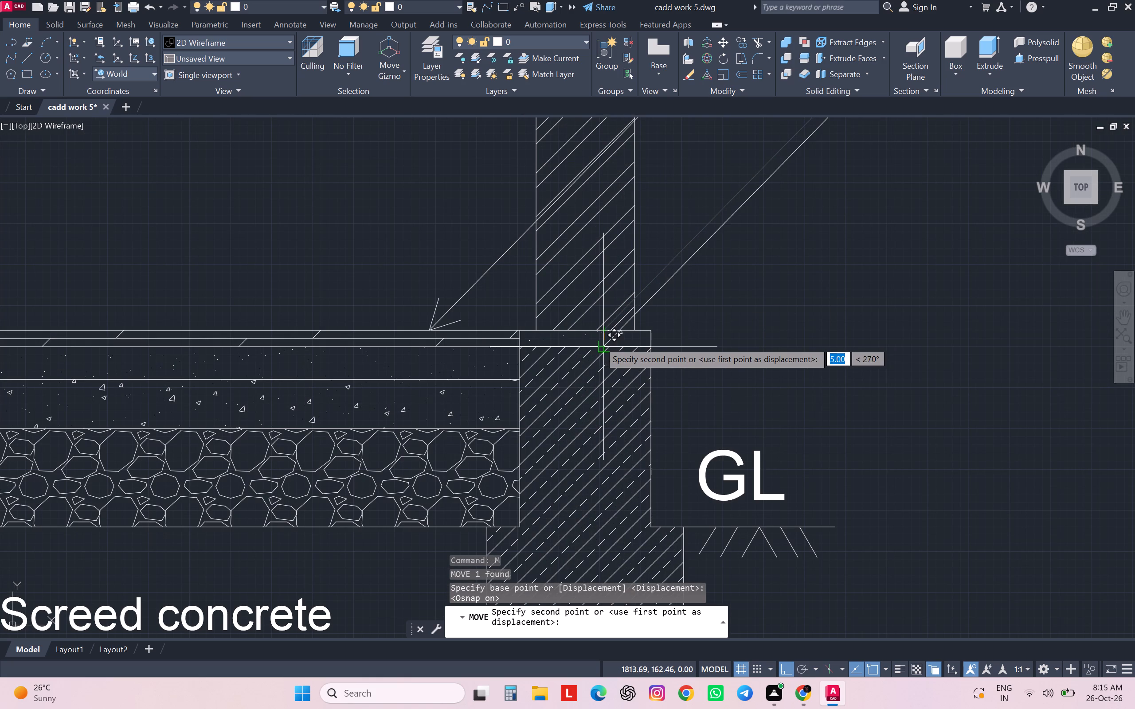
click(605, 340)
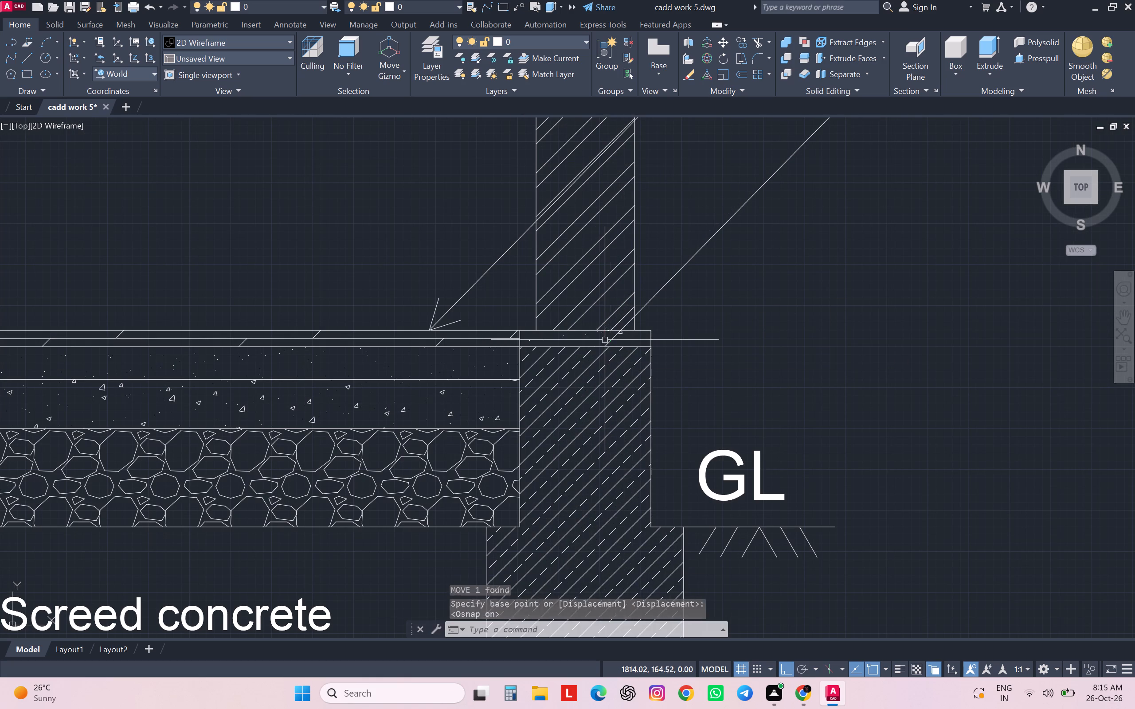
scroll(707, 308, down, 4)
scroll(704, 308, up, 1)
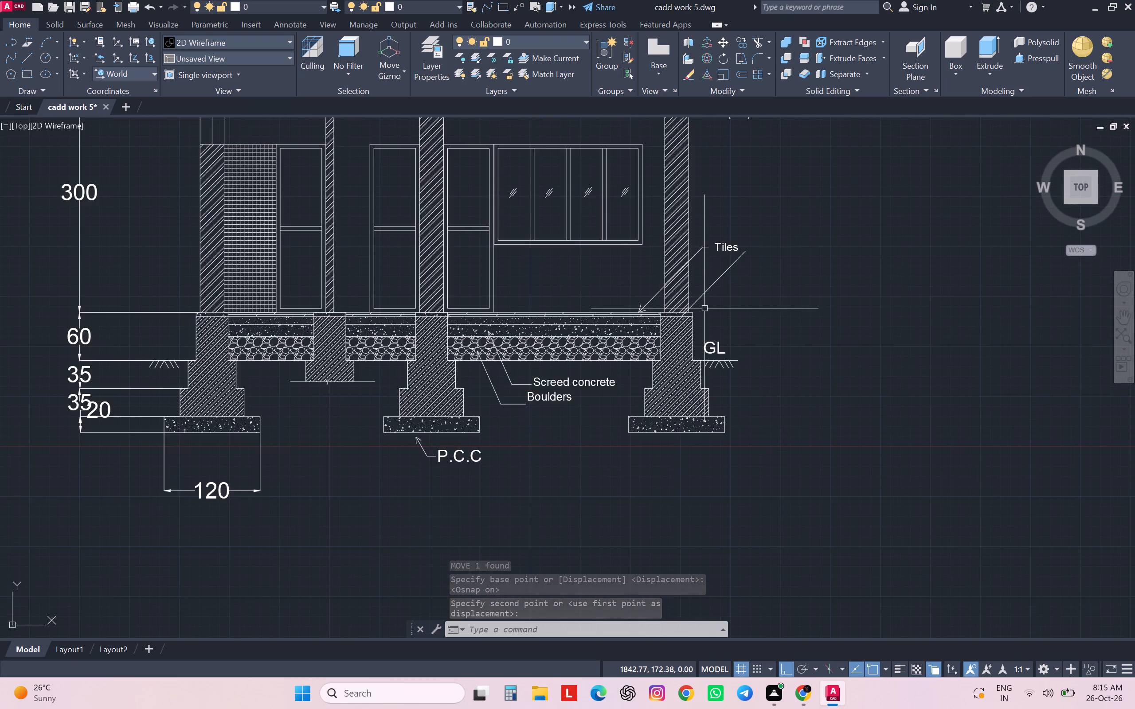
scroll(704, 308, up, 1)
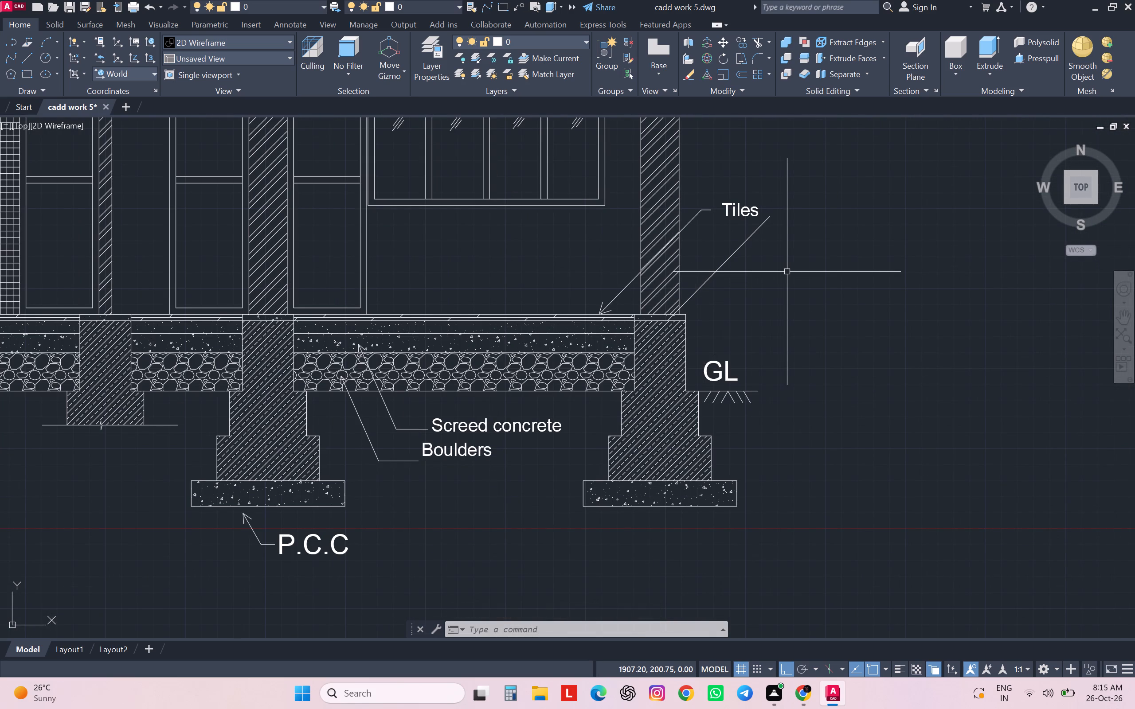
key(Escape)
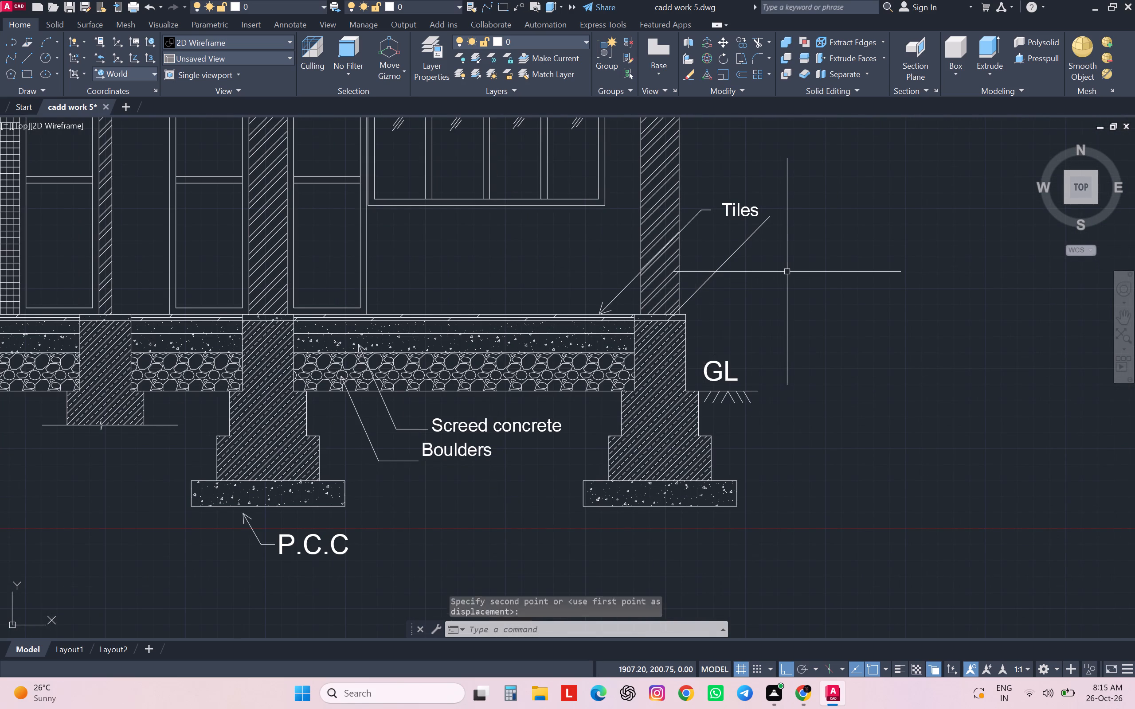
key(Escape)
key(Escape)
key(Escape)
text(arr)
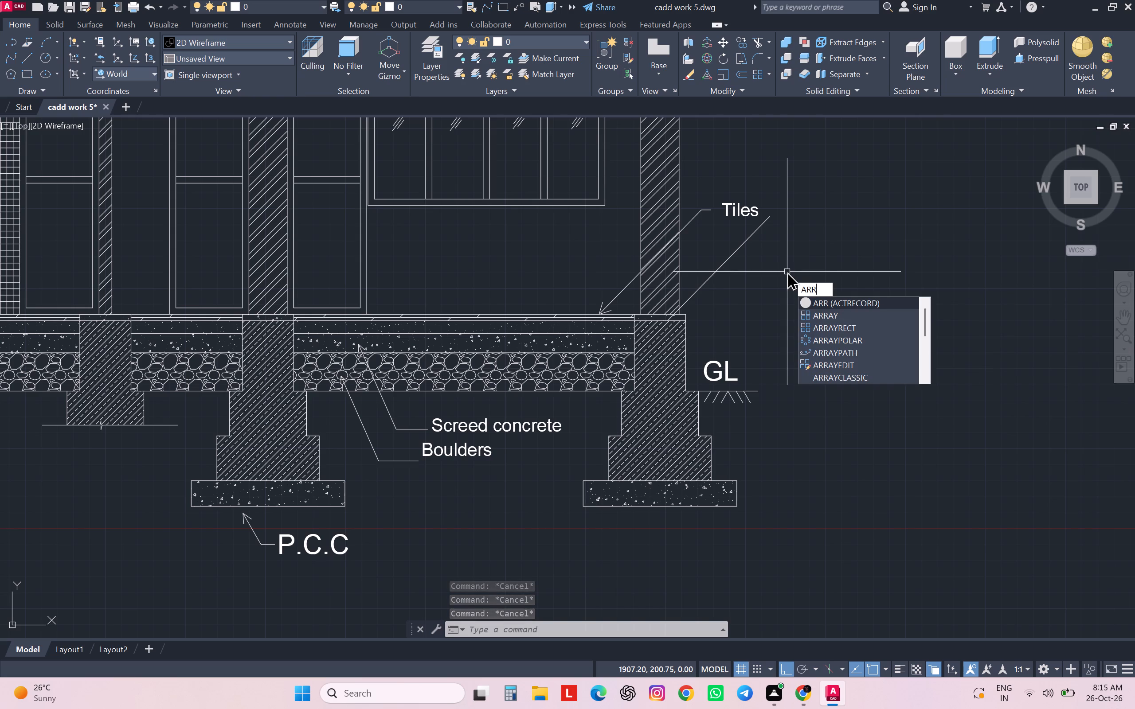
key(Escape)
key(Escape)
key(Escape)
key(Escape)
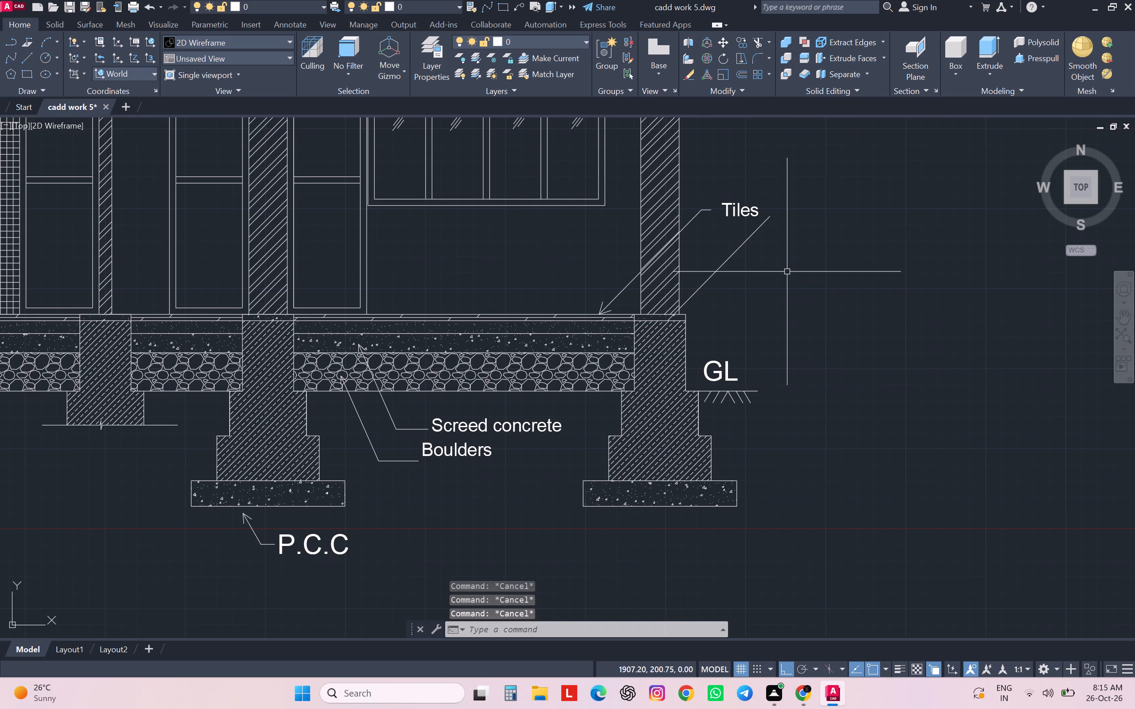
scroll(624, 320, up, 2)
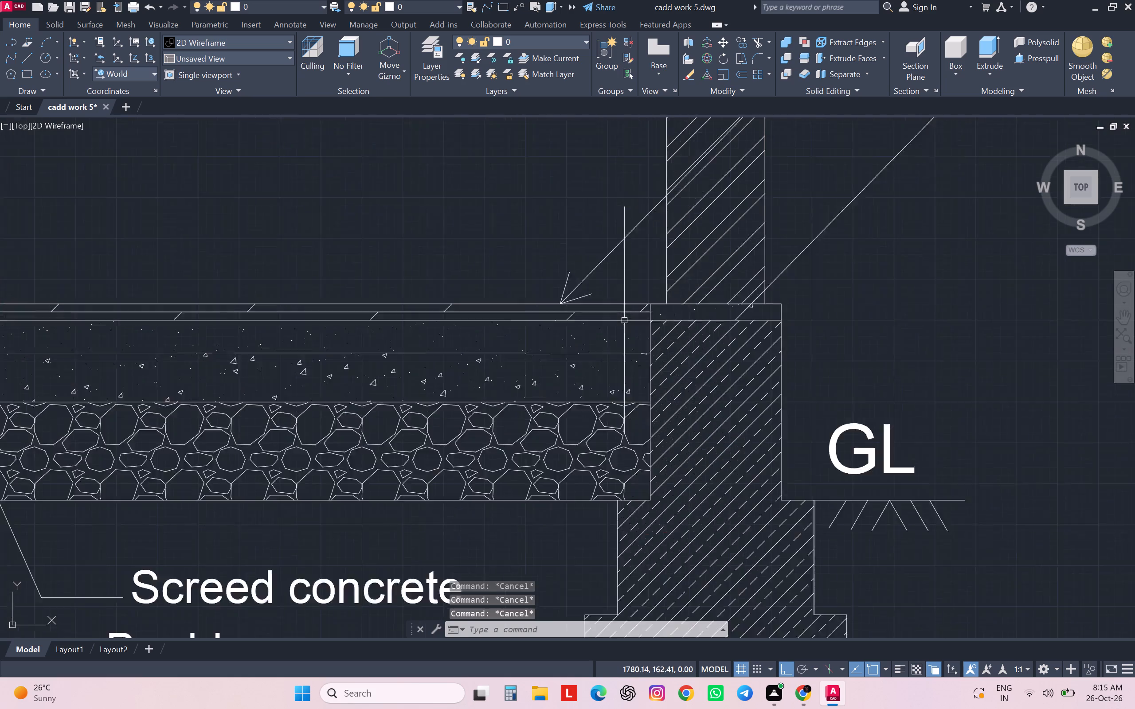
Copy the Tiles leader's two arrowhead lines from their tip onto the lower end of the new leader line at the coping.
scroll(624, 320, up, 1)
click(533, 269)
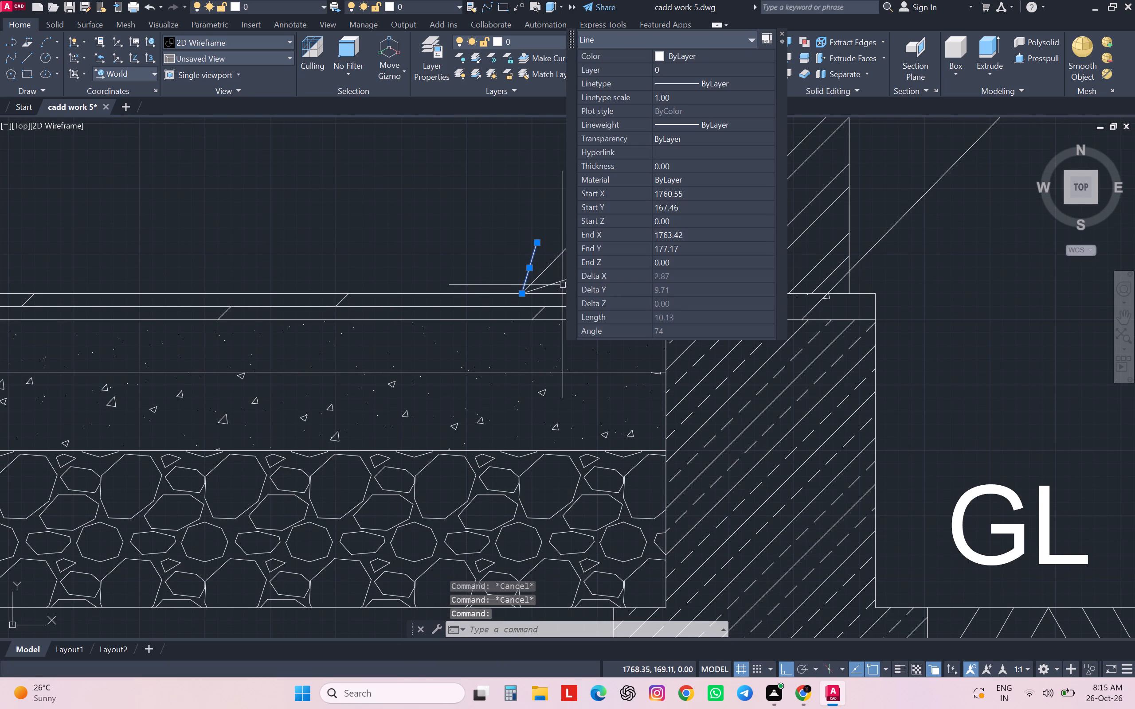
click(562, 282)
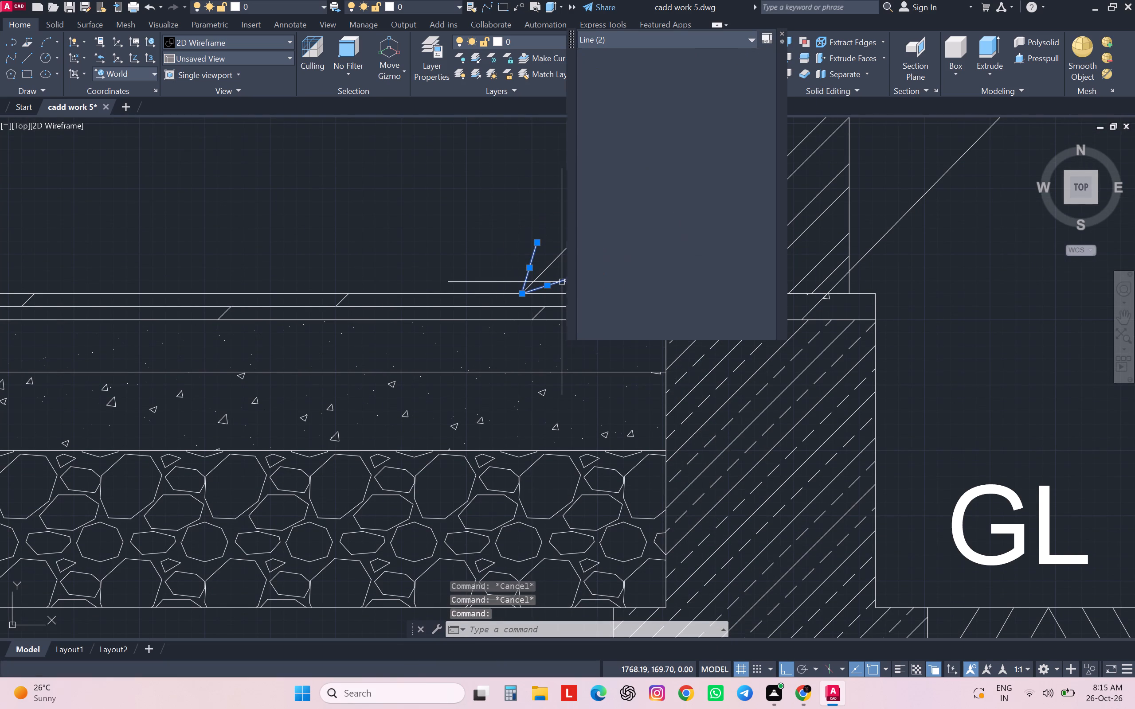
text(co)
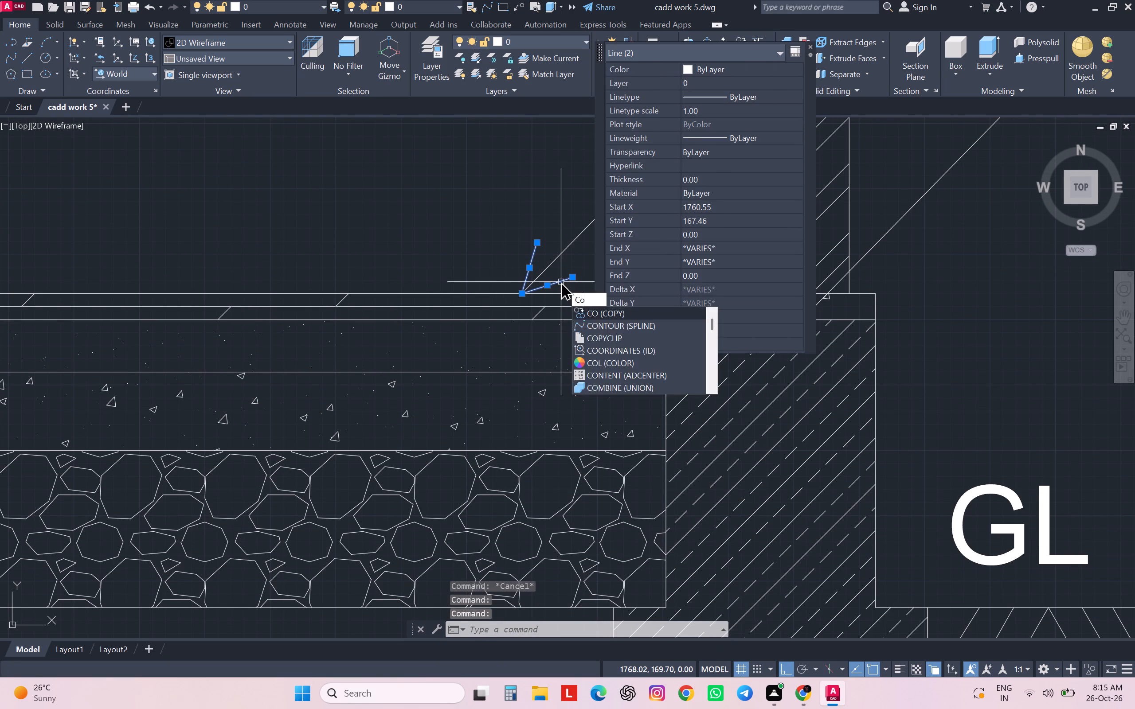
key(Return)
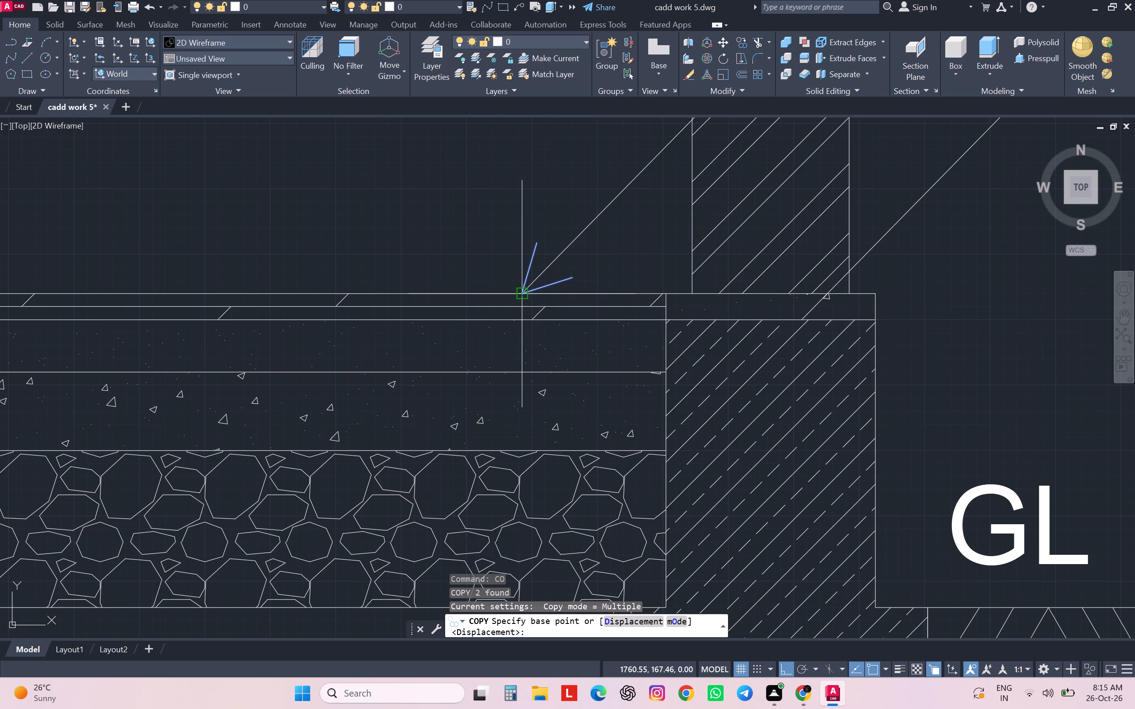
click(527, 295)
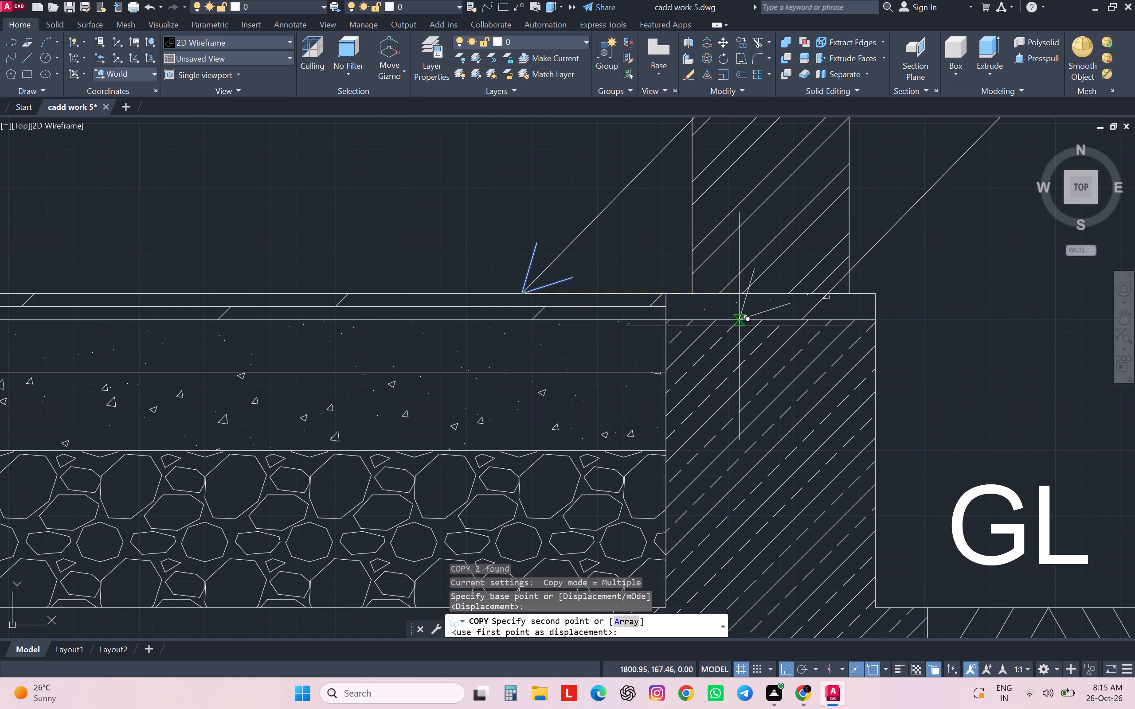
click(804, 320)
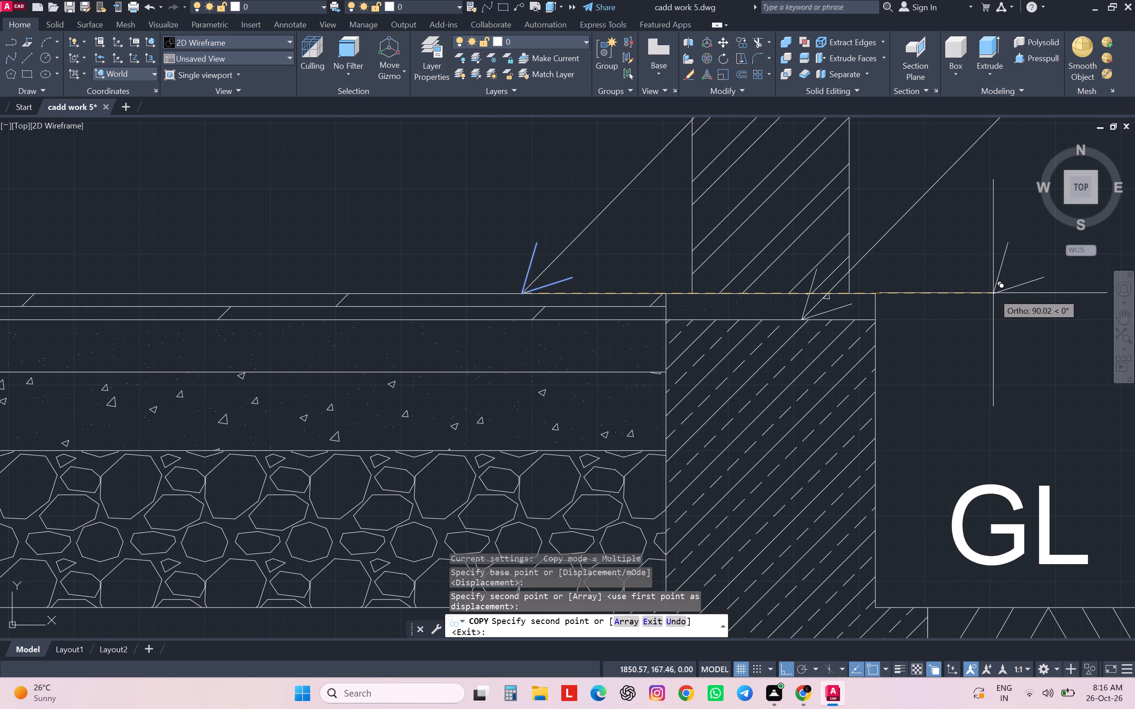
scroll(1007, 301, down, 2)
middle_drag(963, 322, 827, 361)
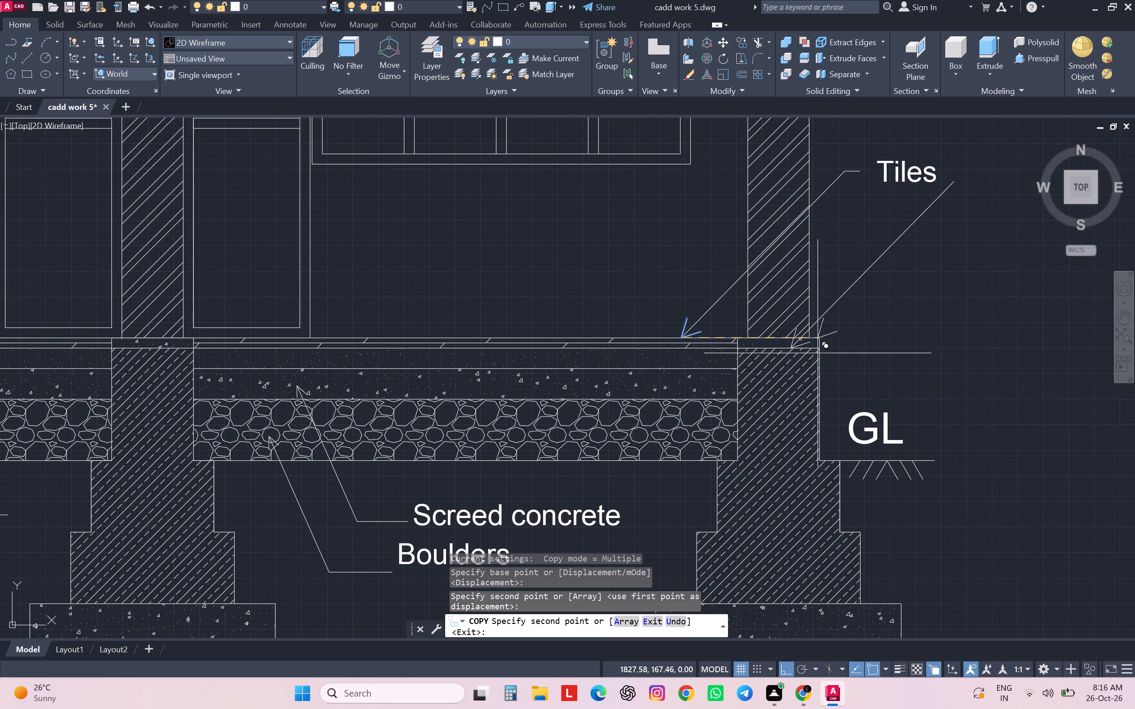
key(Escape)
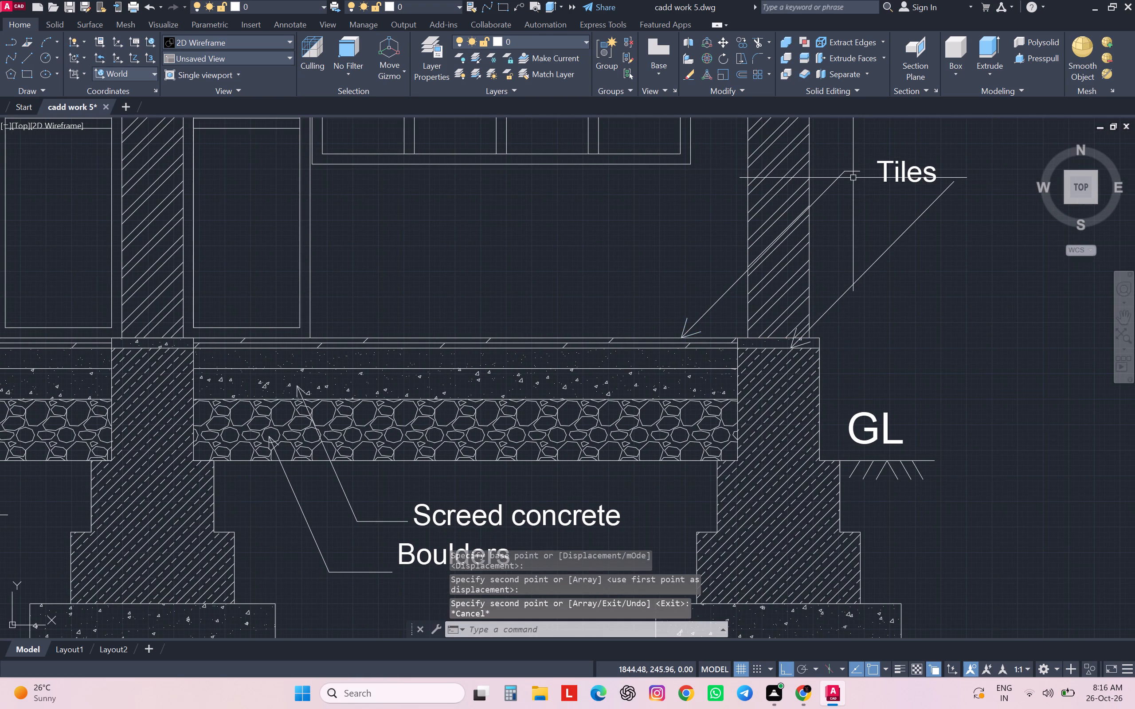
Draw a vertical guide line from the bend of the Tiles leader straight down past the Coping leader's sloping line.
key(l)
key(Return)
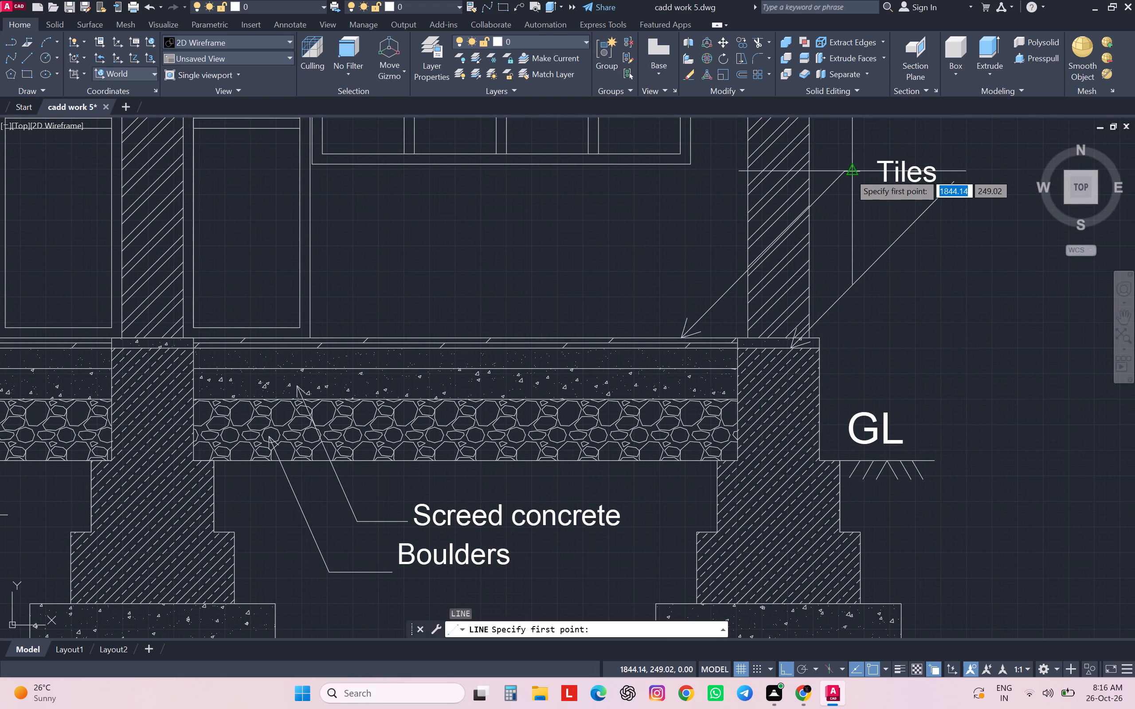
click(843, 173)
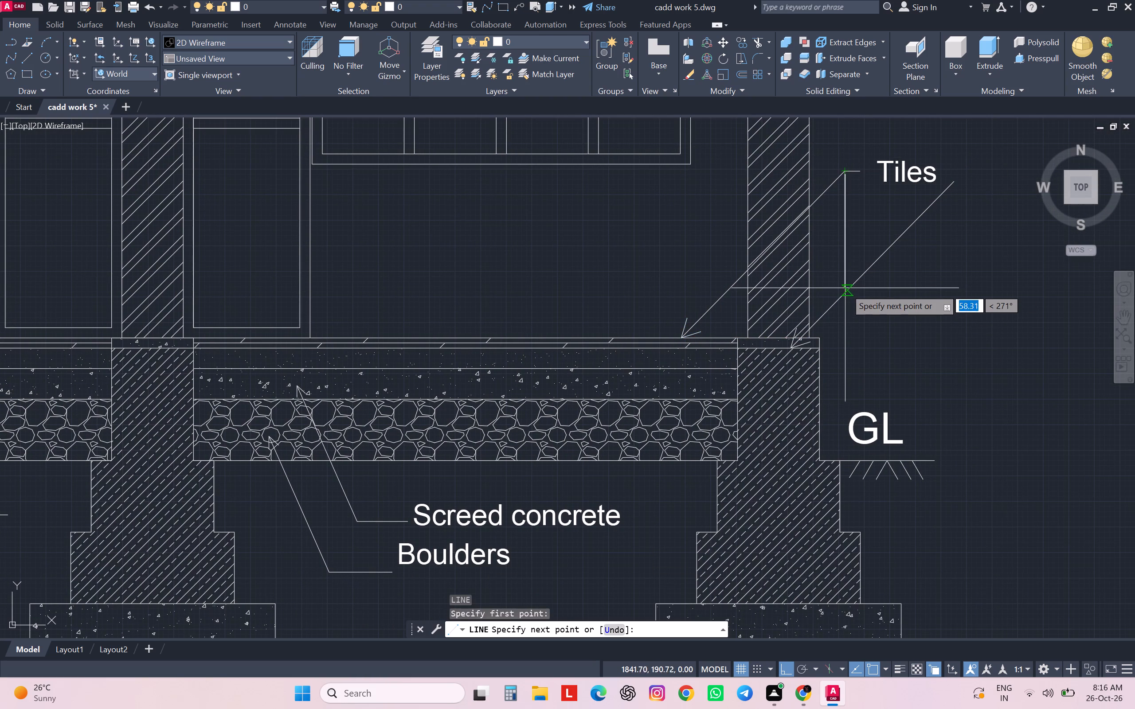
click(845, 294)
key(Escape)
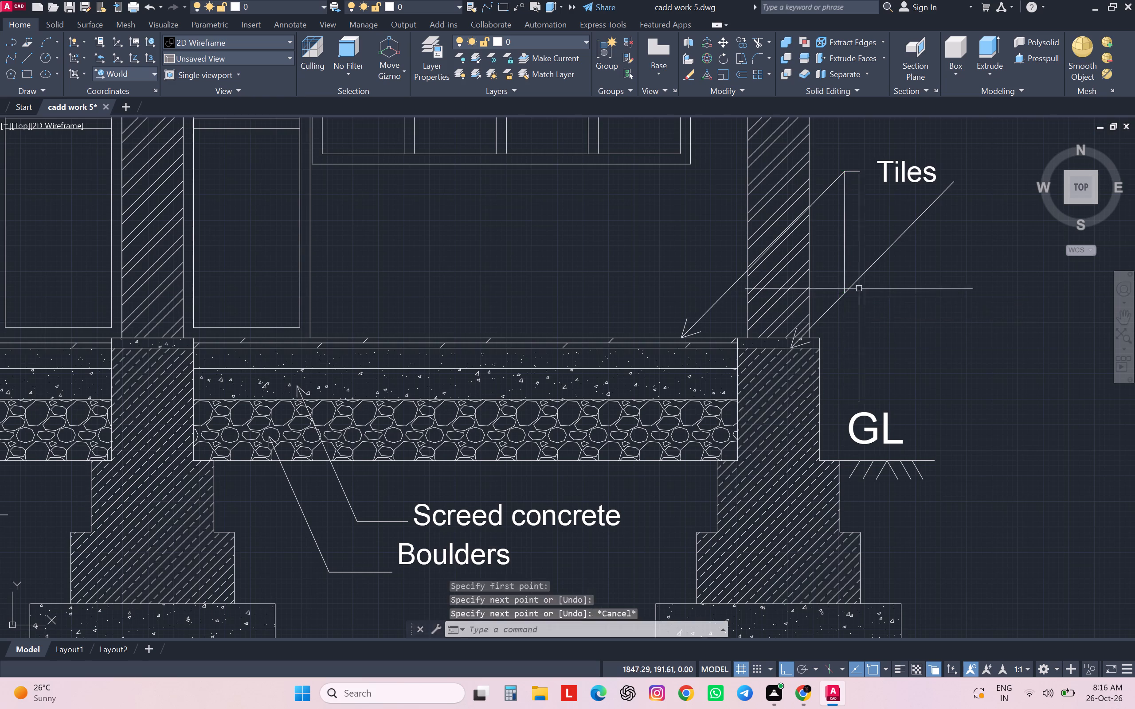
key(Escape)
key(Escape)
key(Escape)
key(Escape)
key(Escape)
Trim the Coping leader's sloping line at the vertical guide and remove the guide with the Trim command.
key(t)
key(r)
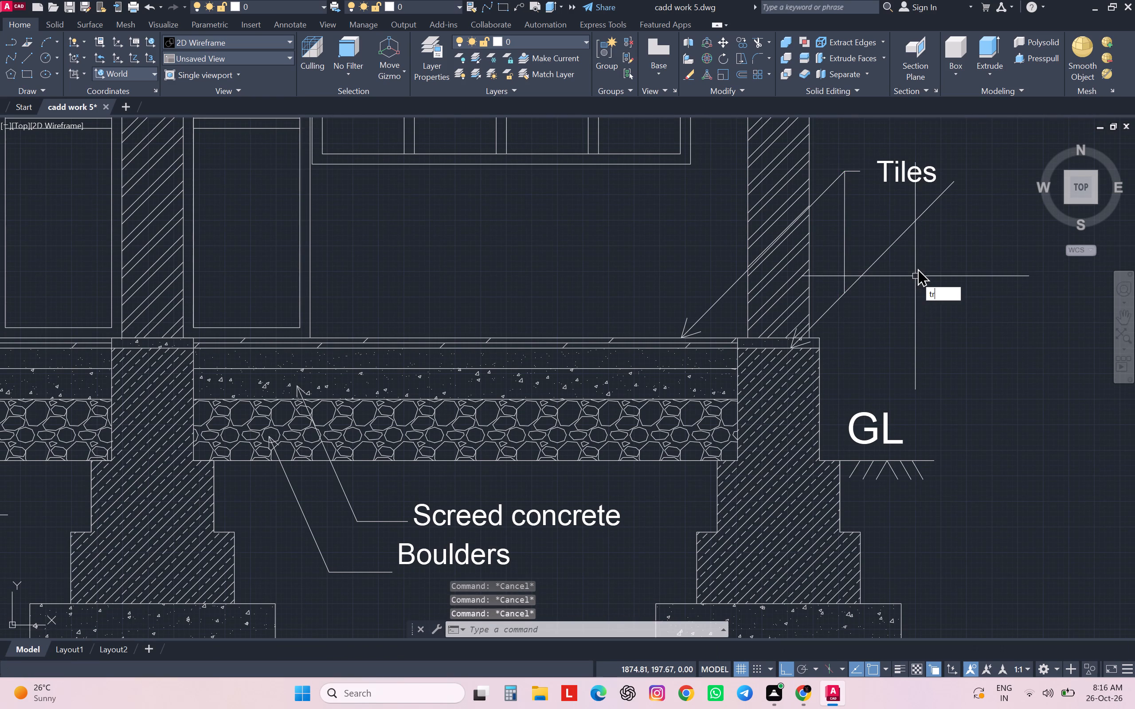
key(Return)
click(896, 251)
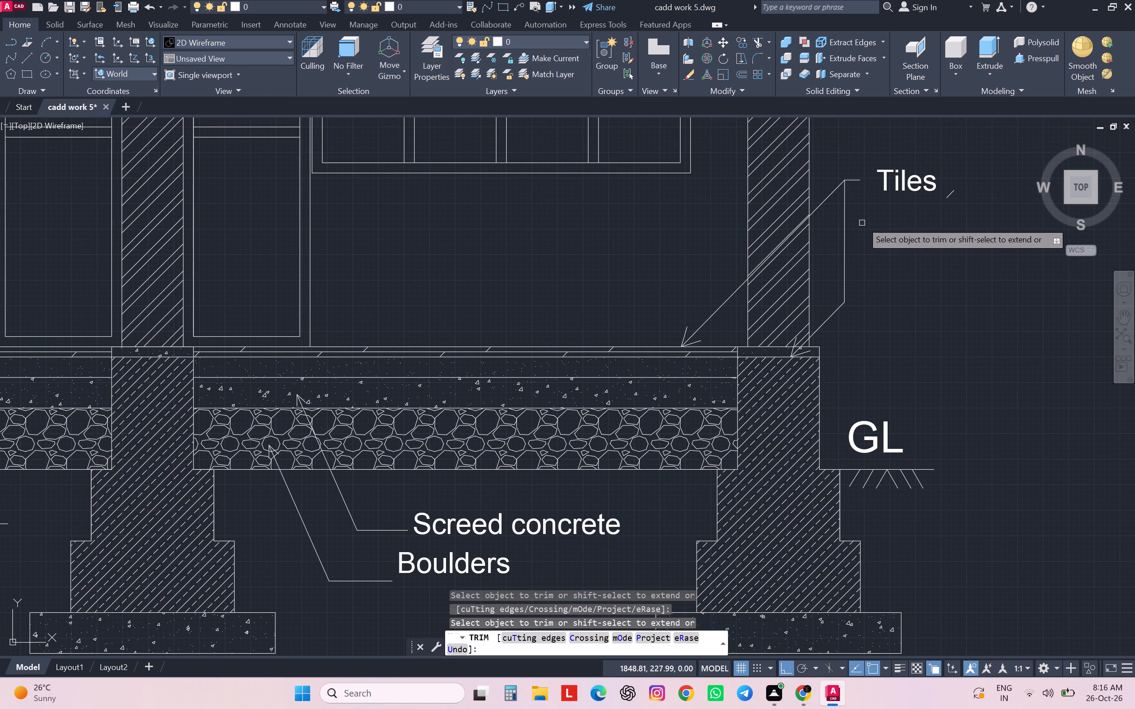
click(843, 205)
key(Escape)
key(Escape)
key(Escape)
key(Escape)
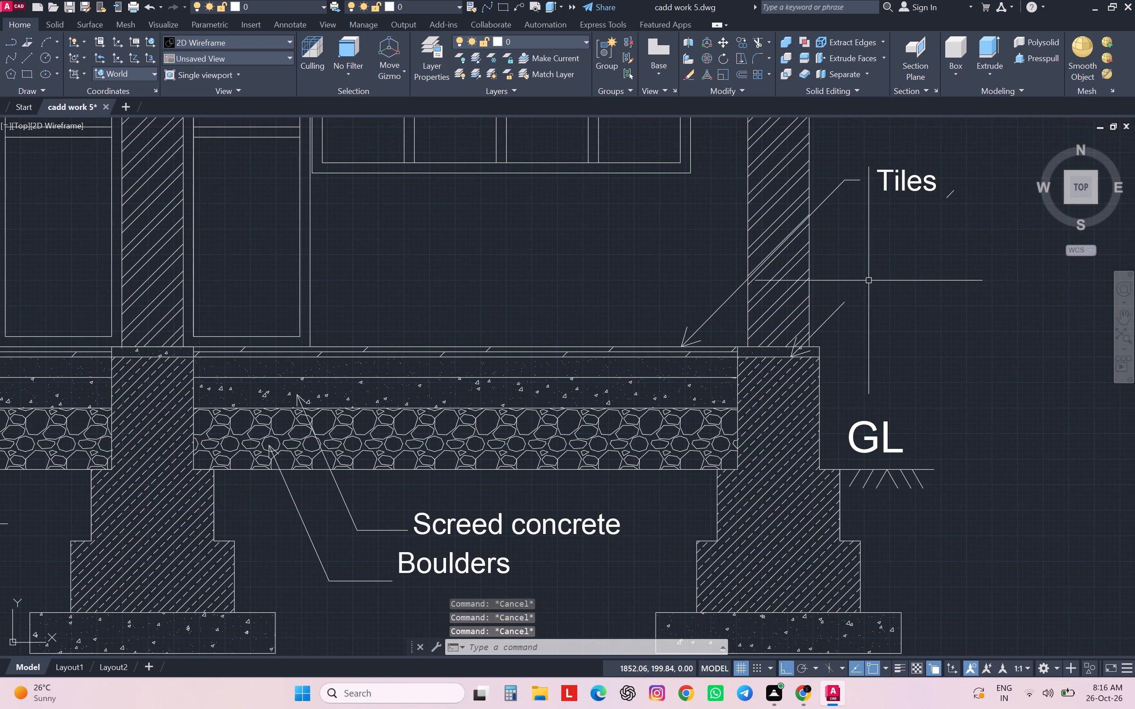
Draw a horizontal landing line about 11 units long to the right from the upper end of the Coping leader.
key(l)
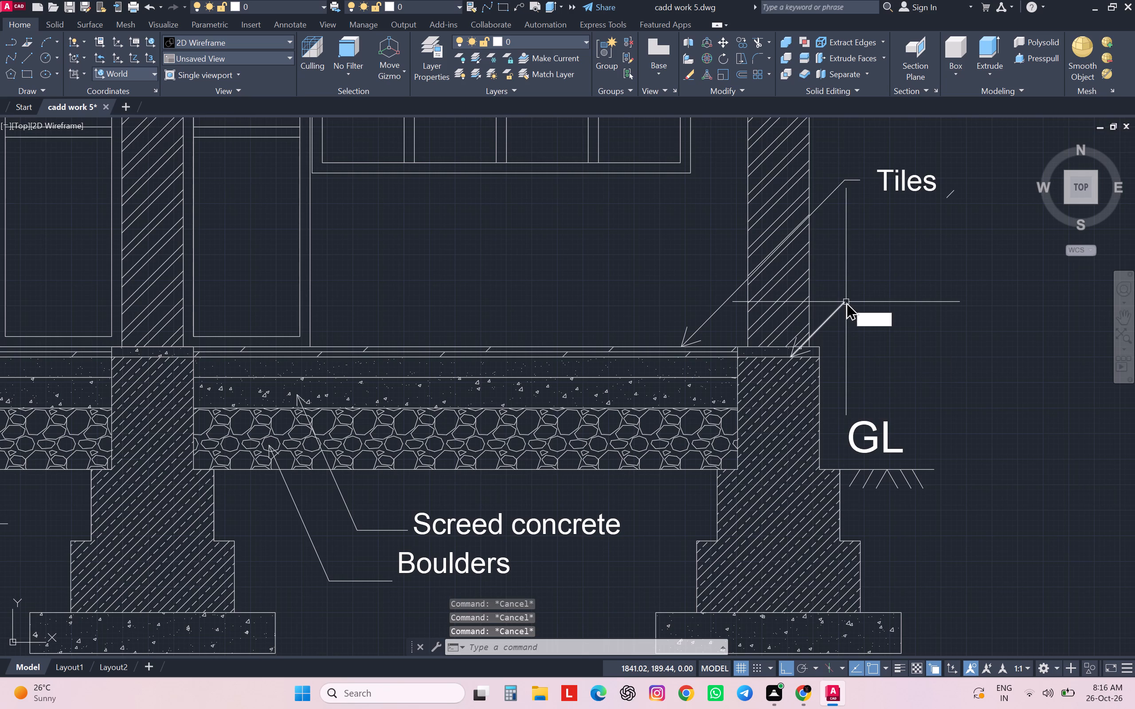
key(Return)
click(845, 302)
click(869, 301)
key(Escape)
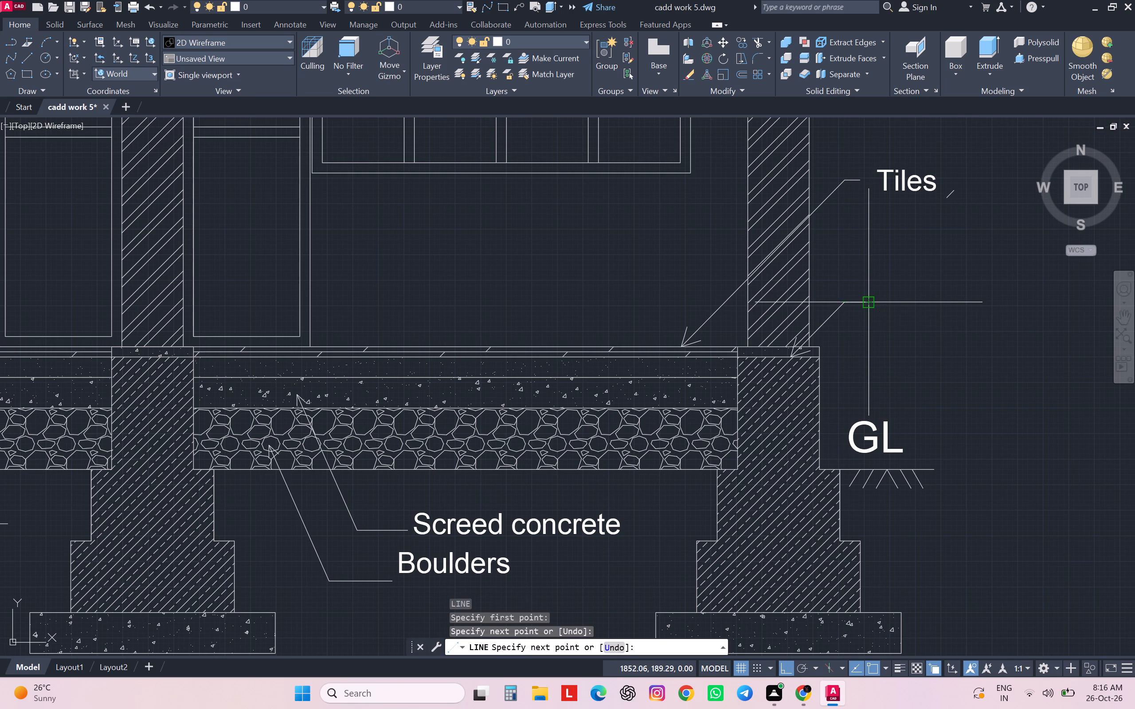
key(Escape)
key(Escape)
key(Escape)
Draw a vertical guide about 66 units down from the end of the Tiles leader's landing, across the Coping landing.
key(l)
key(Return)
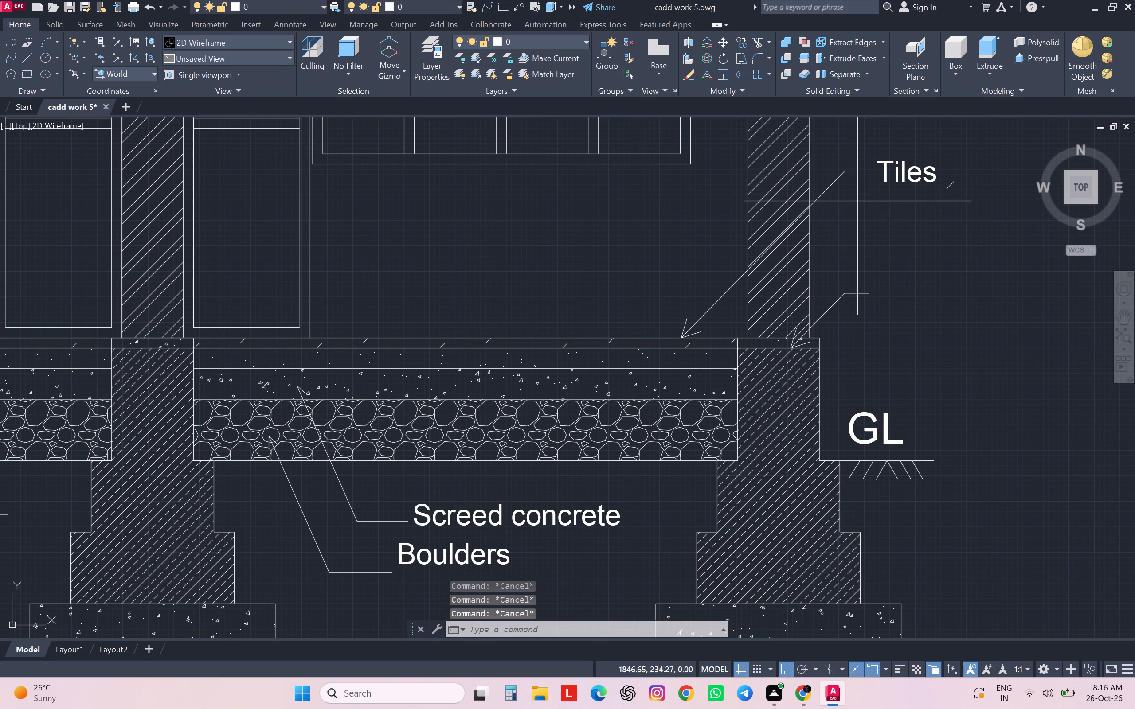
click(861, 173)
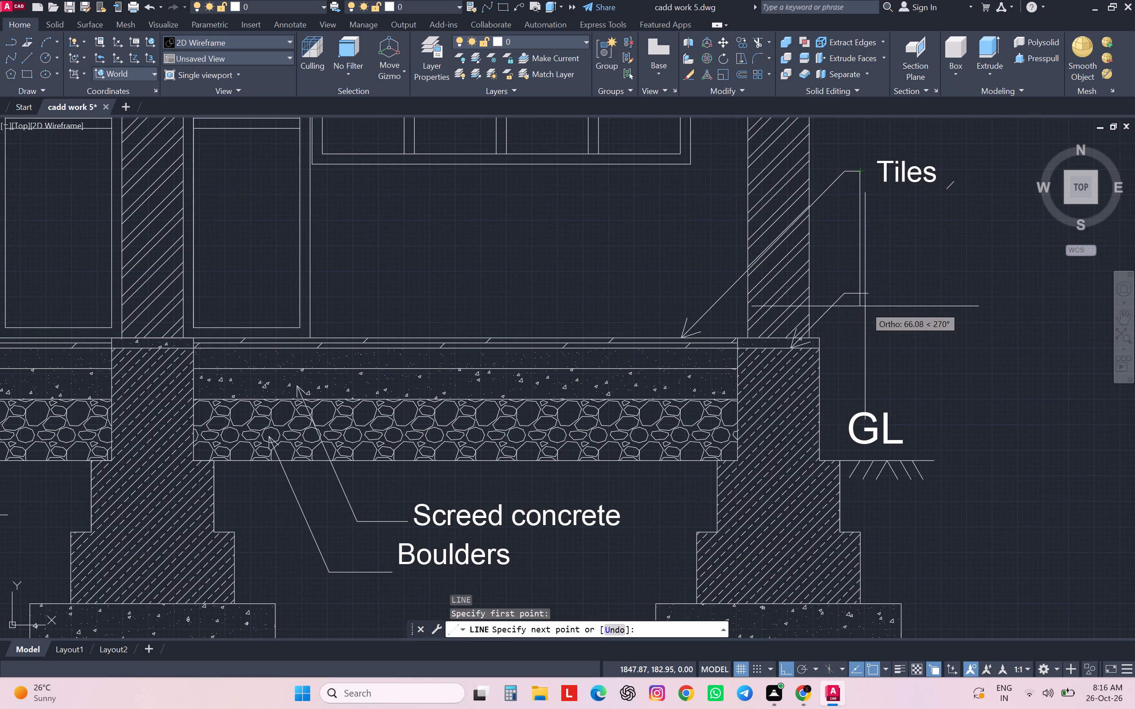
click(865, 306)
key(Escape)
key(Escape)
key(Escape)
key(Escape)
key(Escape)
Trim the Coping landing's excess beyond the vertical guide and delete the guide.
text(tr)
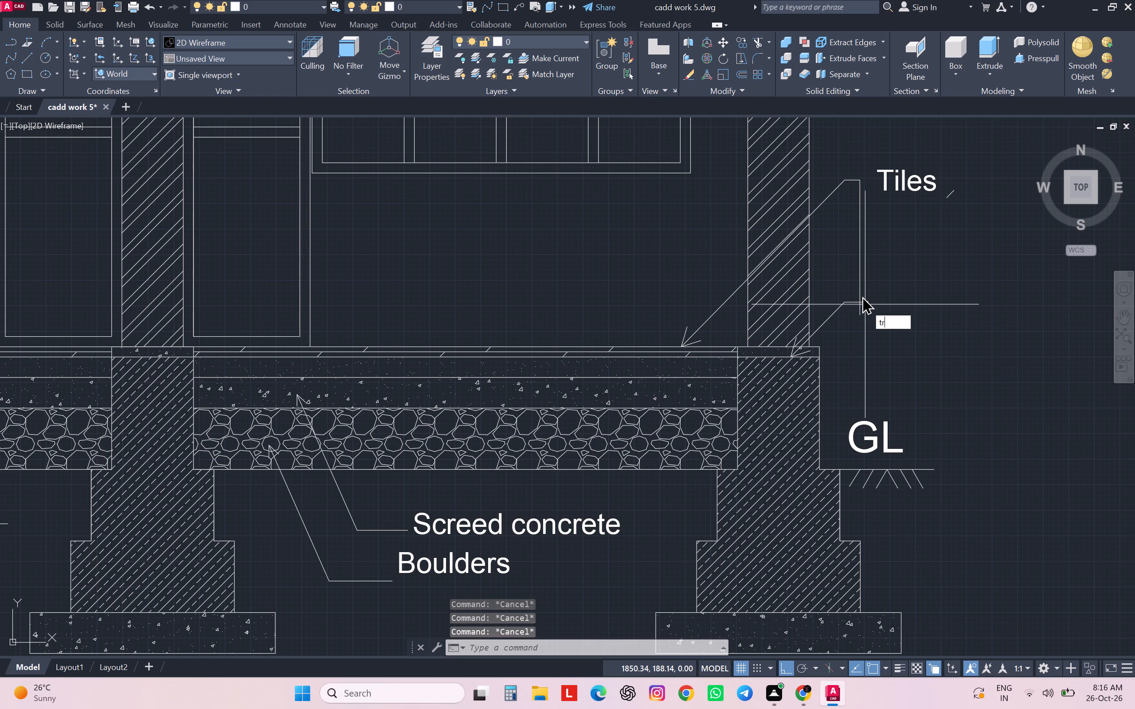
key(space)
click(870, 304)
key(Escape)
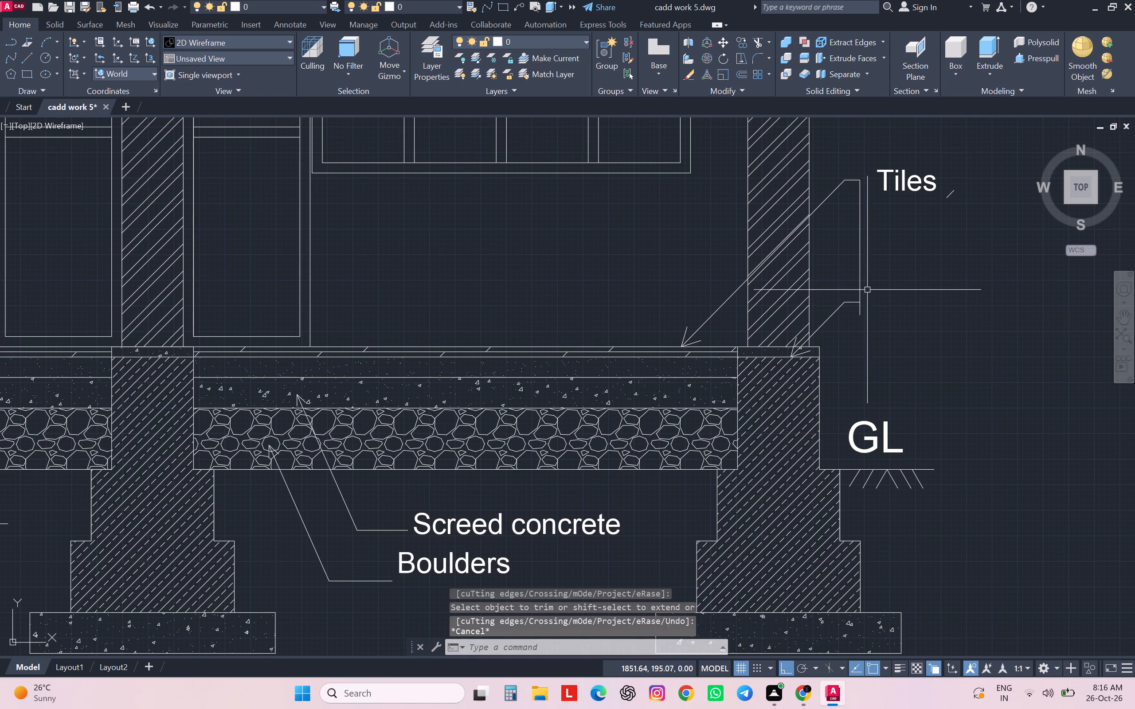
click(859, 282)
key(Delete)
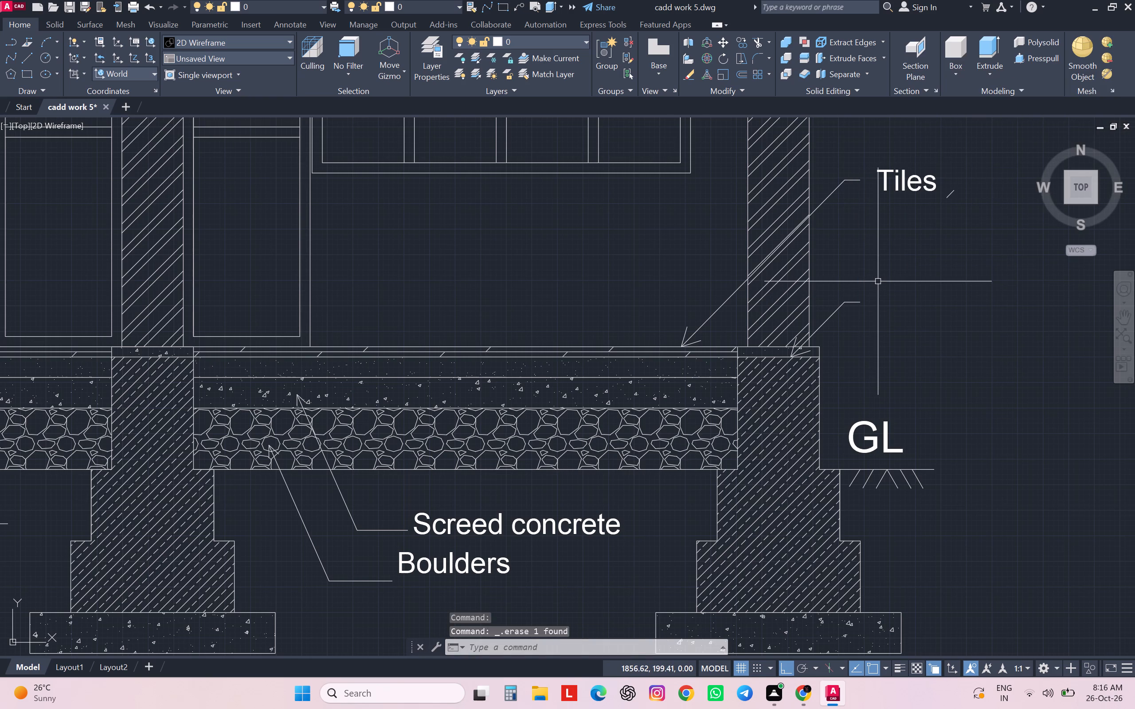
Delete the leftover short sloping line segment beside the Tiles label.
click(952, 199)
click(949, 196)
click(949, 196)
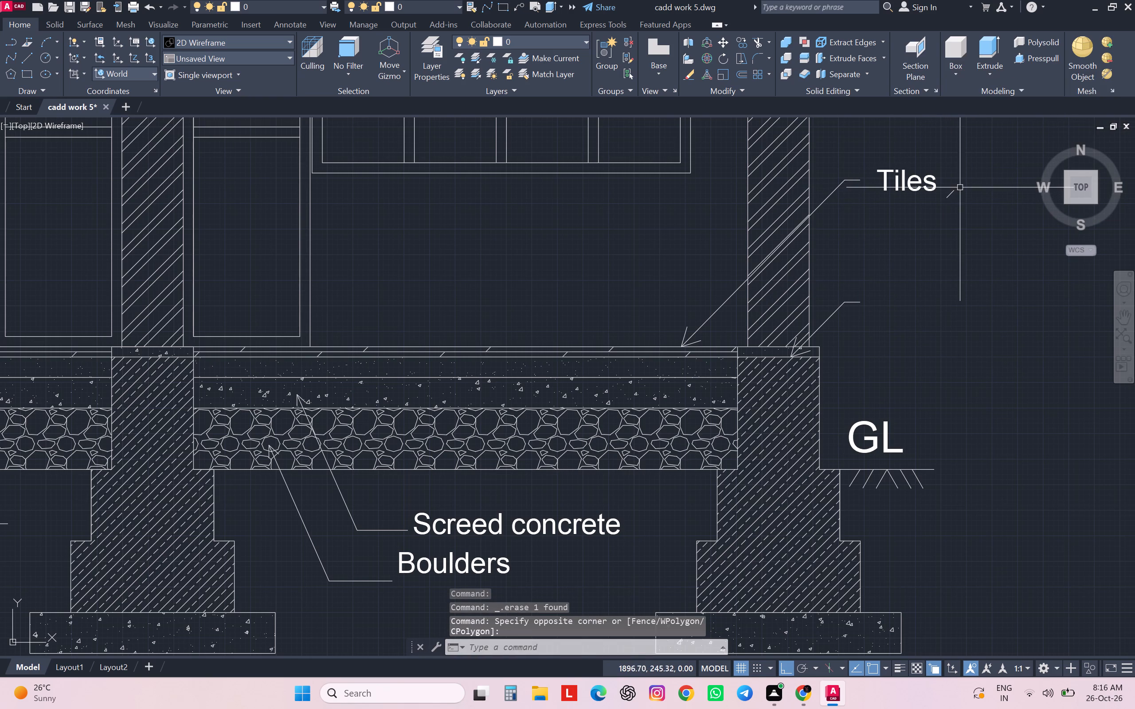
click(955, 189)
key(Delete)
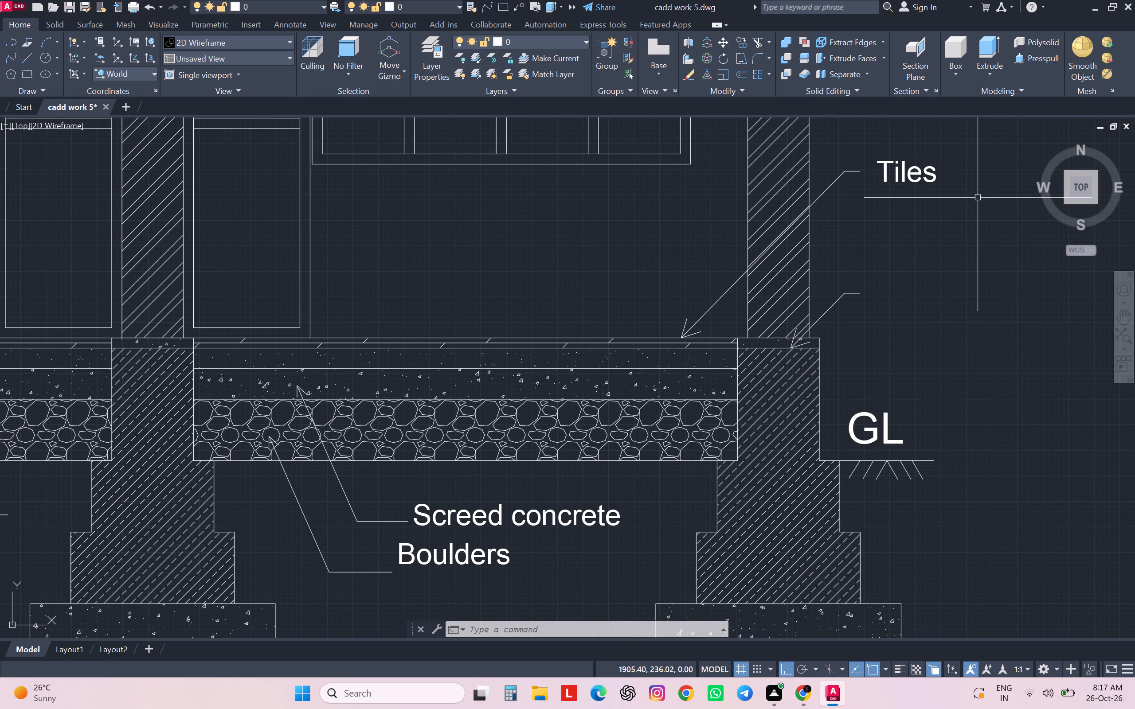
Copy the Tiles label straight down, with Ortho on, to the end of the Coping leader's landing.
scroll(994, 166, down, 1)
scroll(879, 274, down, 3)
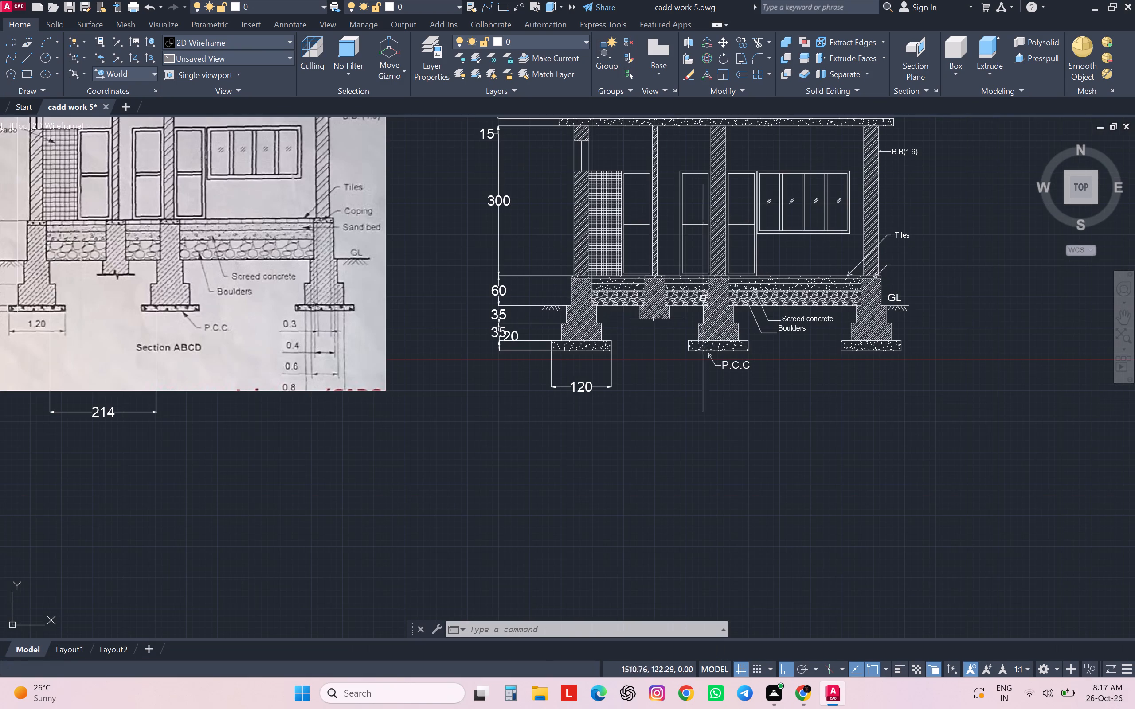
scroll(906, 280, up, 2)
click(887, 176)
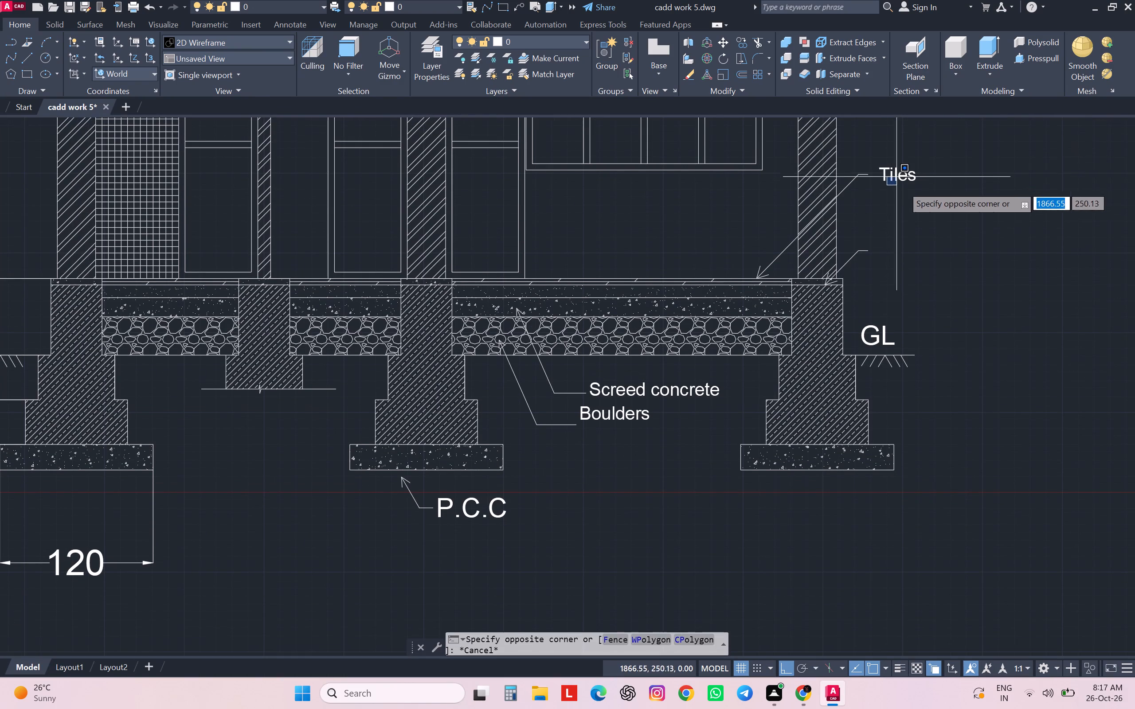
click(913, 220)
double_click(897, 165)
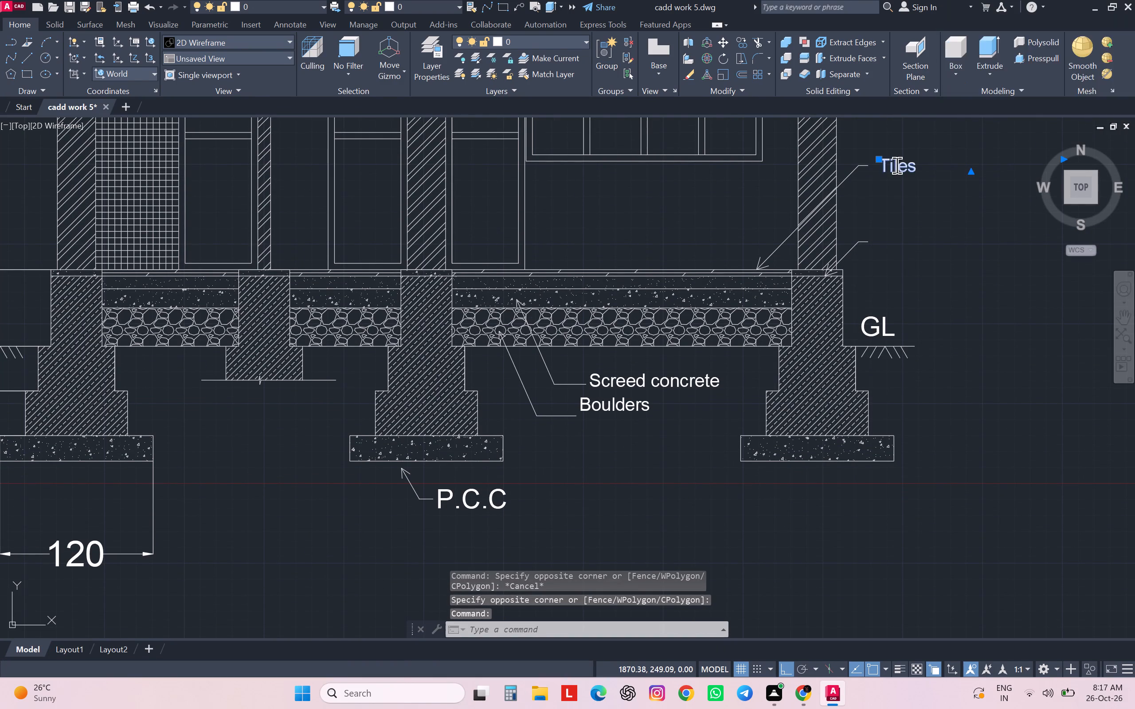
key(Escape)
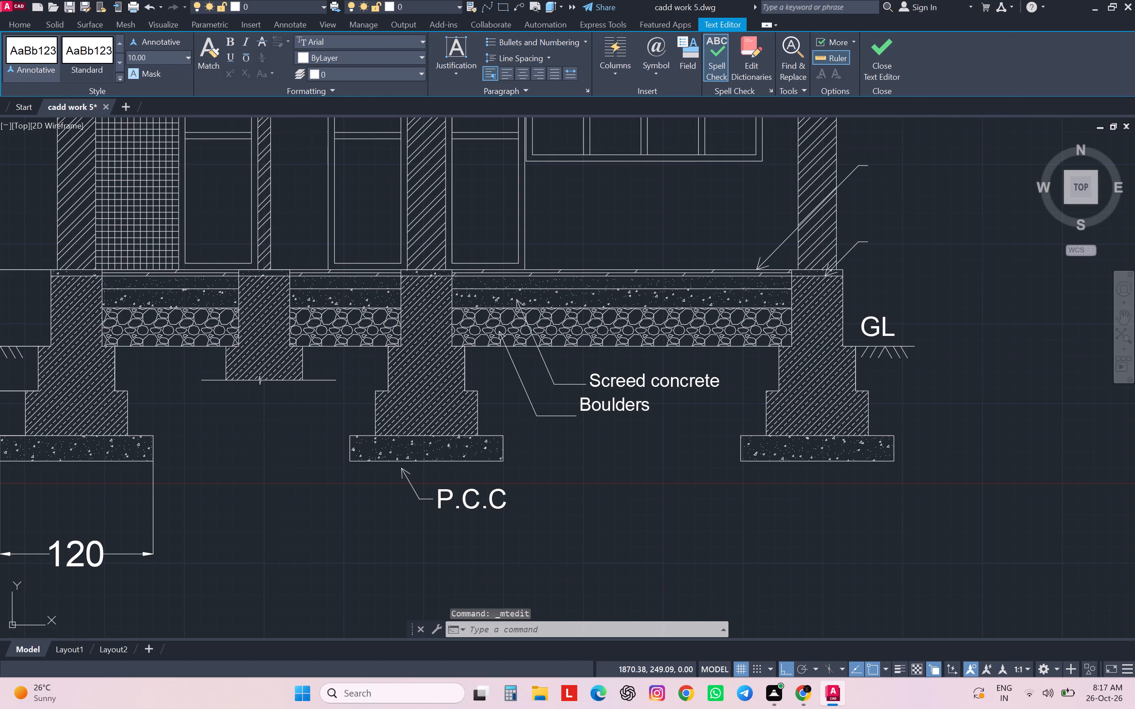
click(898, 168)
text(co)
key(Return)
click(899, 172)
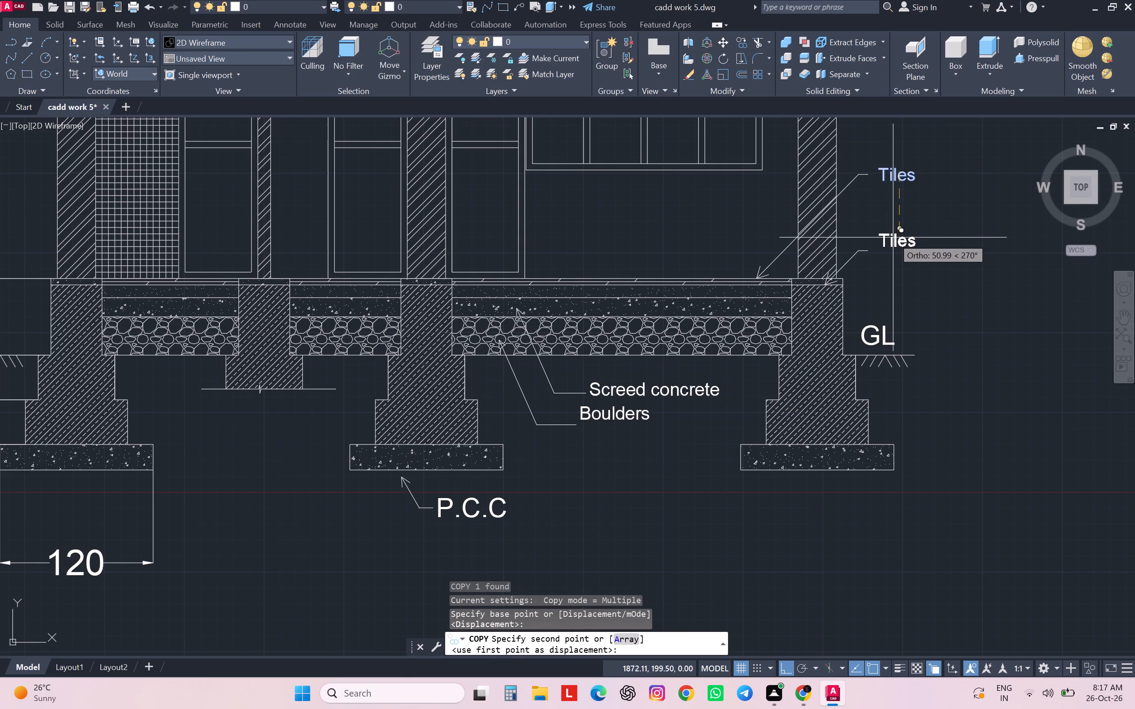
click(893, 246)
key(Escape)
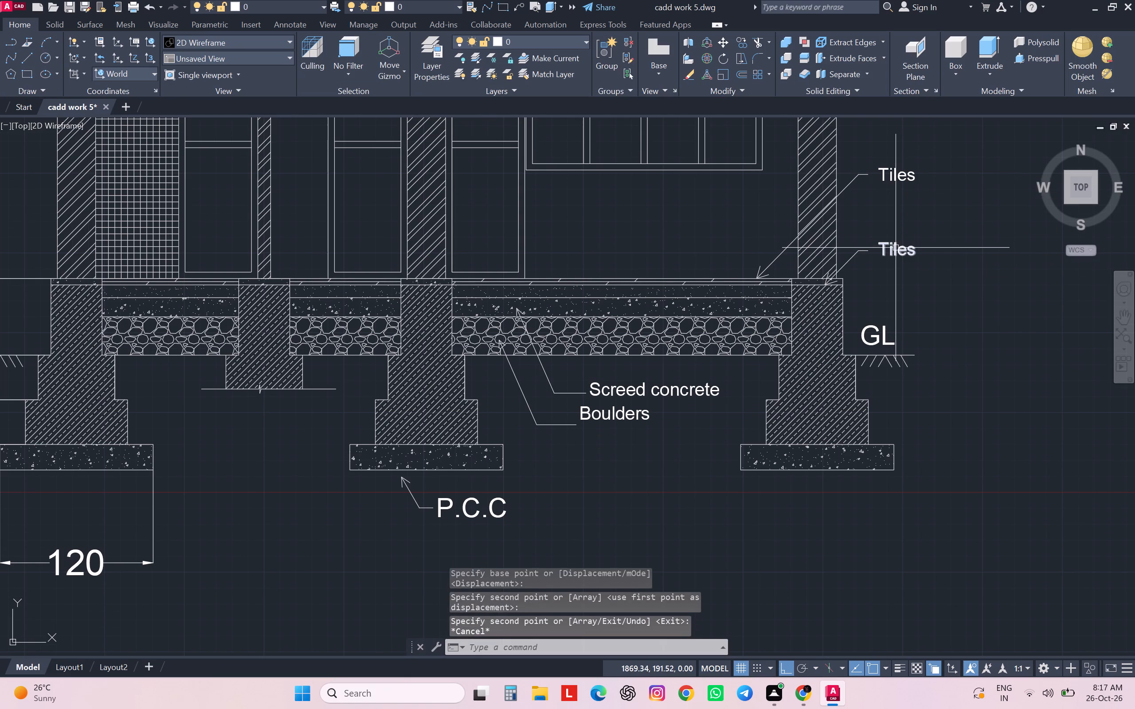
Change the copied label's text to Coping, matching the wording in the reference image.
double_click(896, 248)
drag(918, 249, 873, 246)
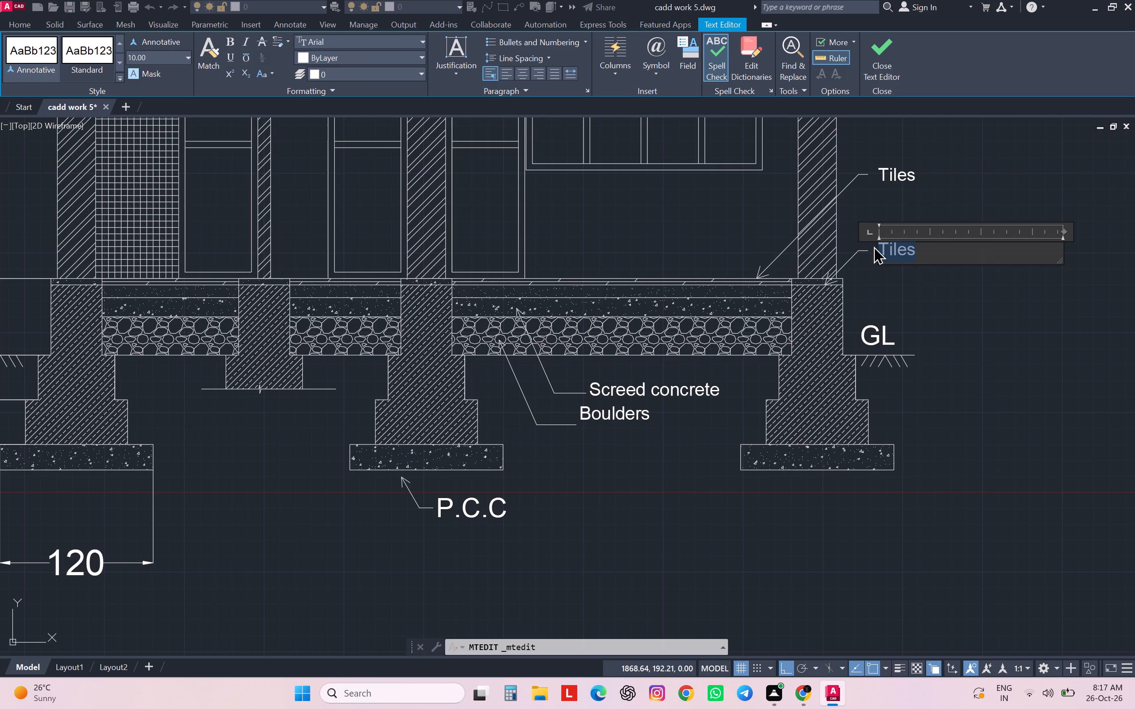
key(c)
scroll(890, 238, down, 3)
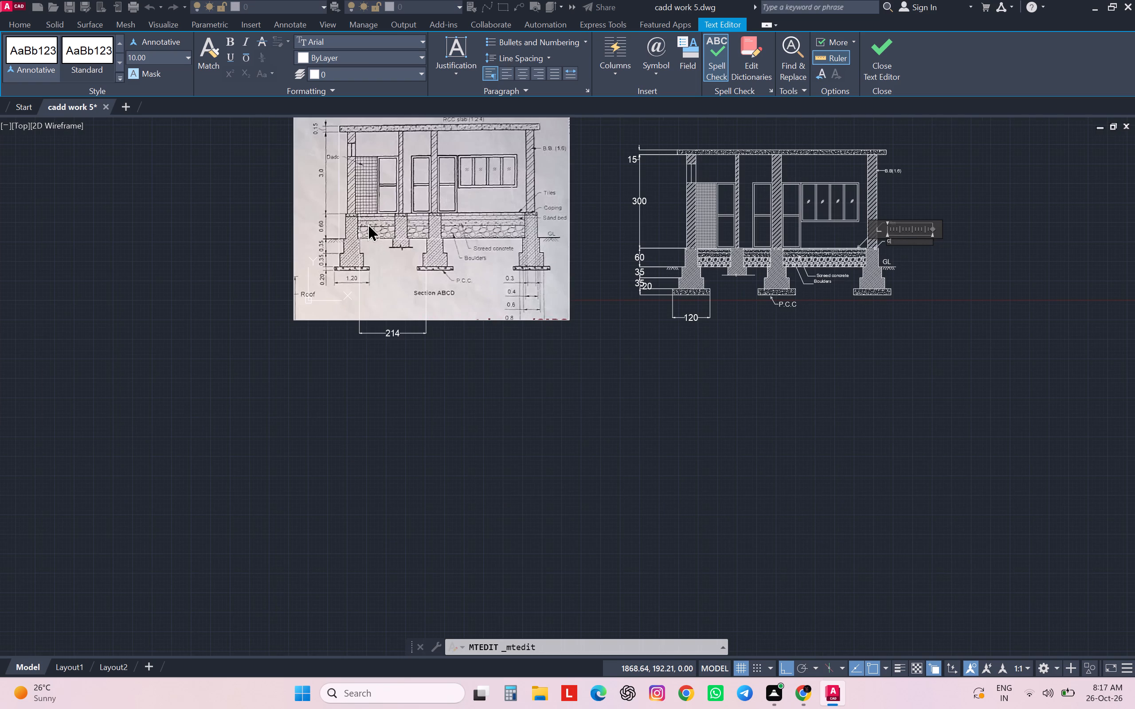
scroll(550, 209, up, 1)
scroll(903, 254, down, 1)
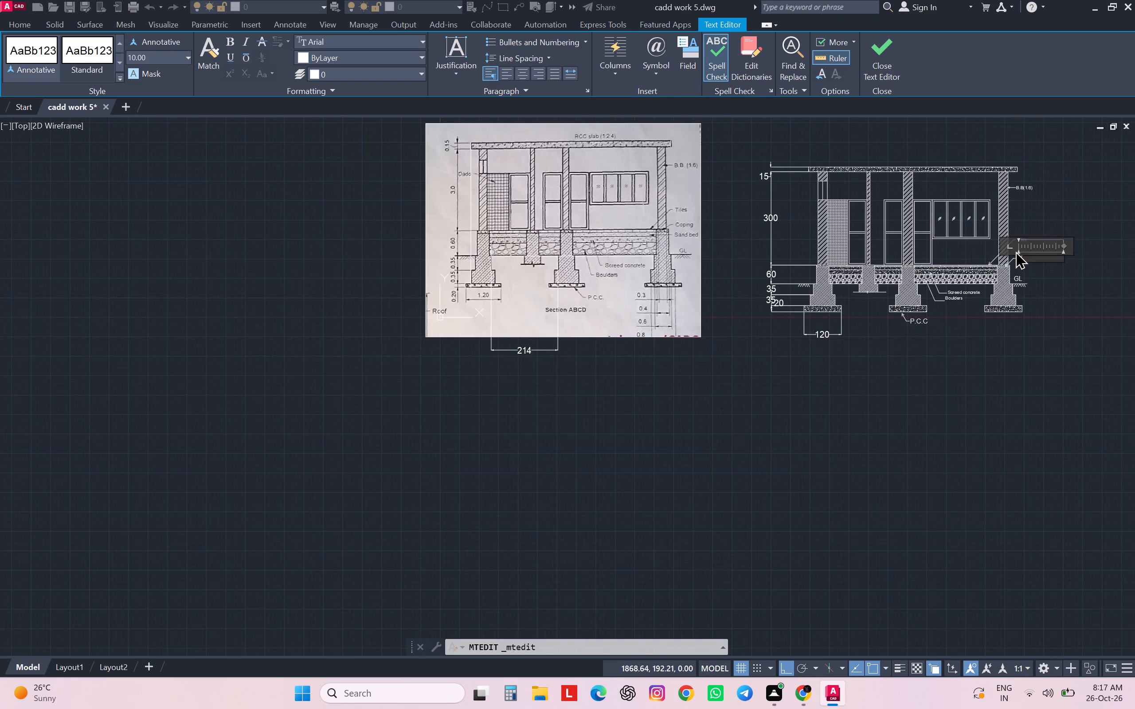
scroll(1018, 251, up, 3)
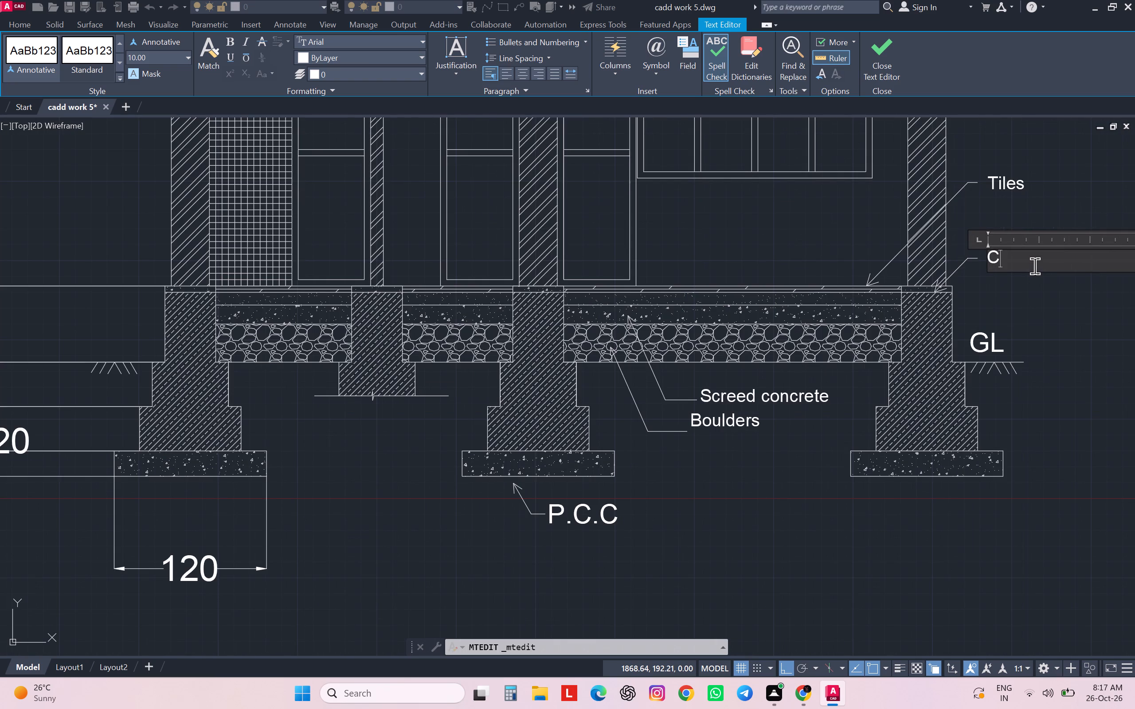
text(oping)
key(Return)
click(1042, 308)
scroll(1042, 308, down, 2)
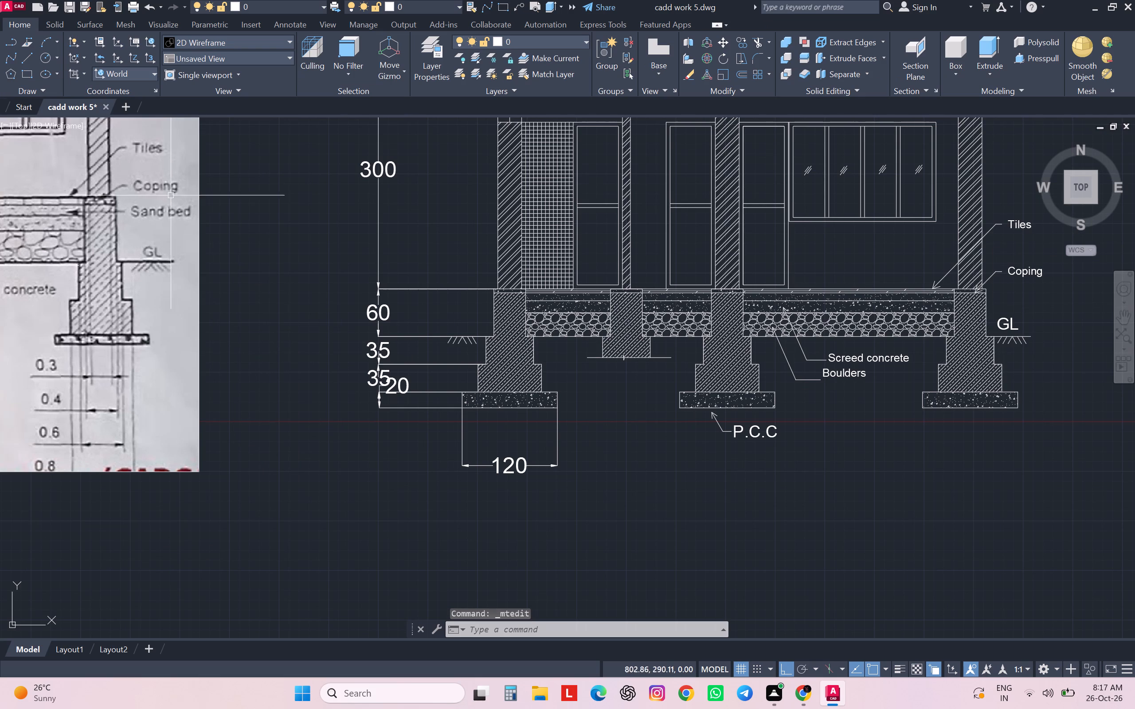
With object snap off and Ortho on, draw a horizontal leader about 75 units long from the sand layer to below the Coping landing's end.
scroll(291, 368, down, 1)
scroll(735, 417, down, 1)
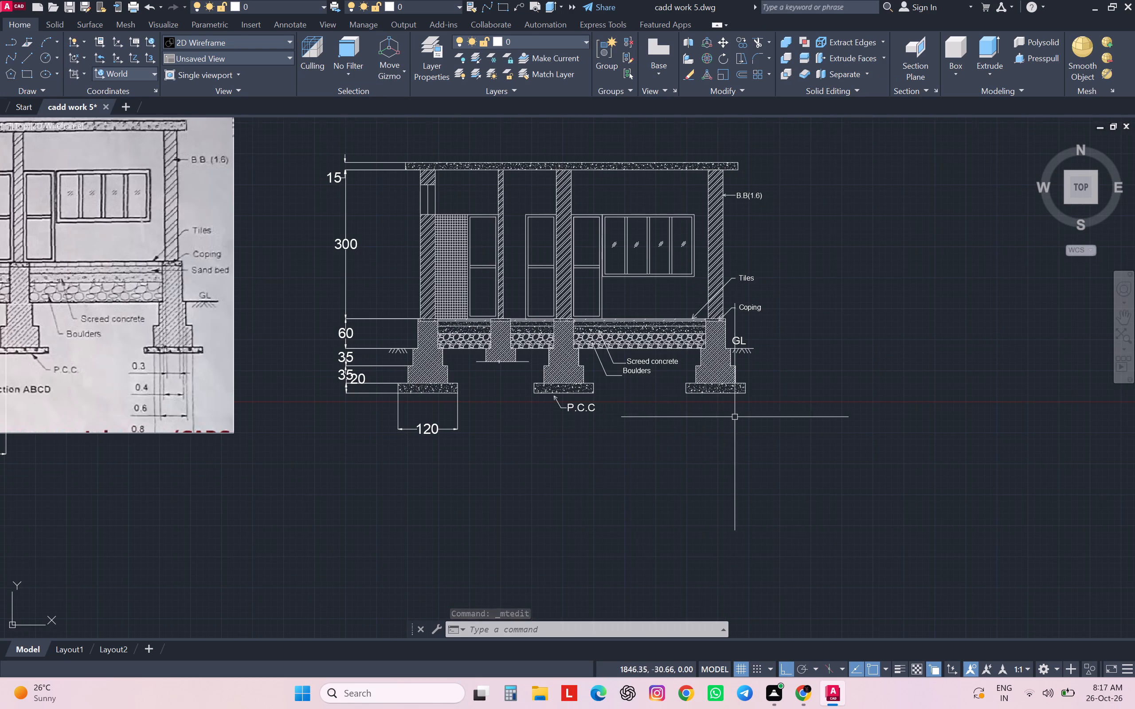
middle_drag(735, 417, 691, 397)
scroll(687, 304, up, 2)
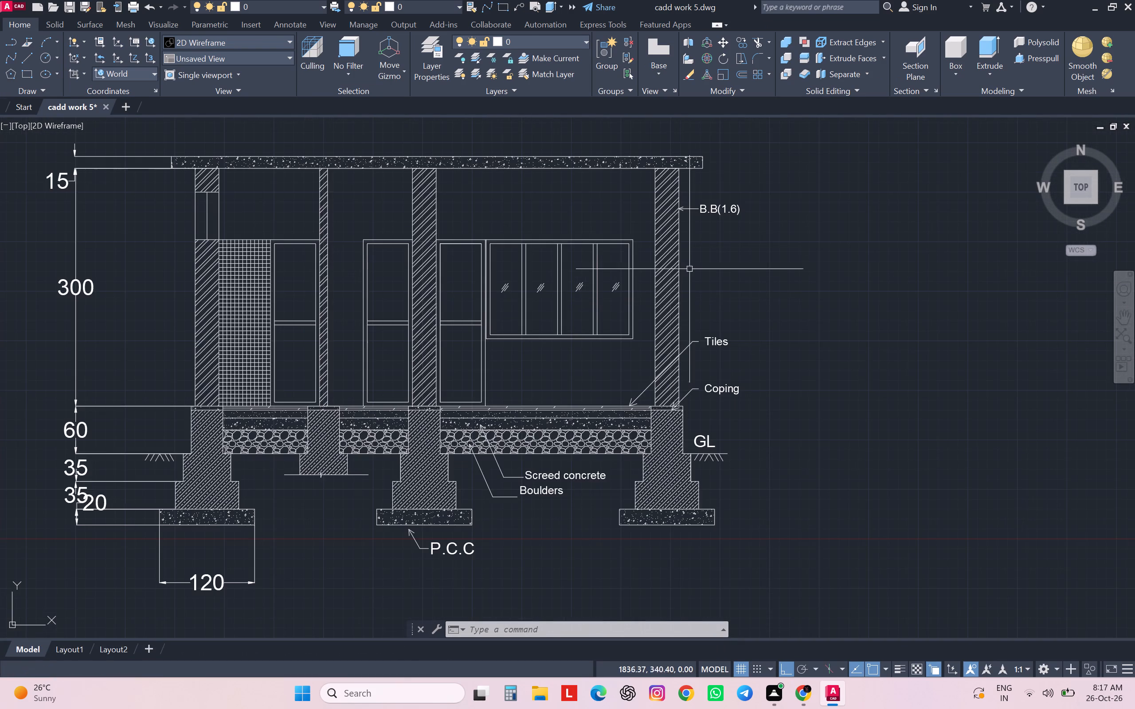
scroll(693, 214, up, 1)
scroll(729, 309, up, 1)
scroll(729, 309, down, 2)
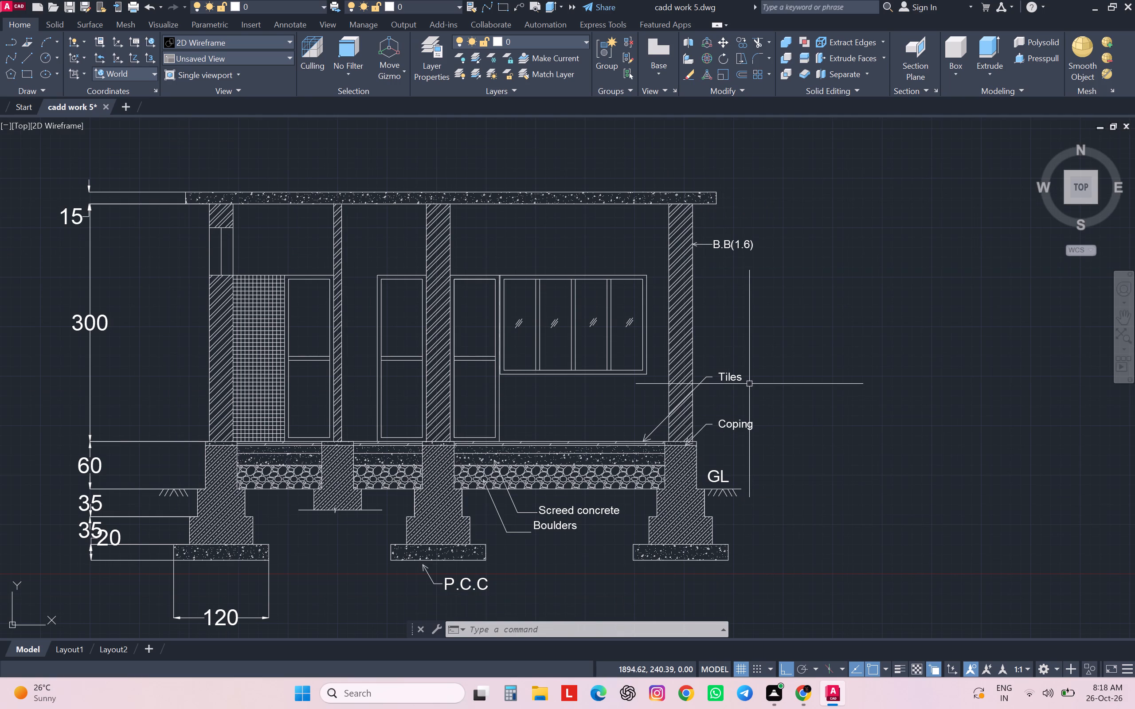
scroll(749, 384, down, 2)
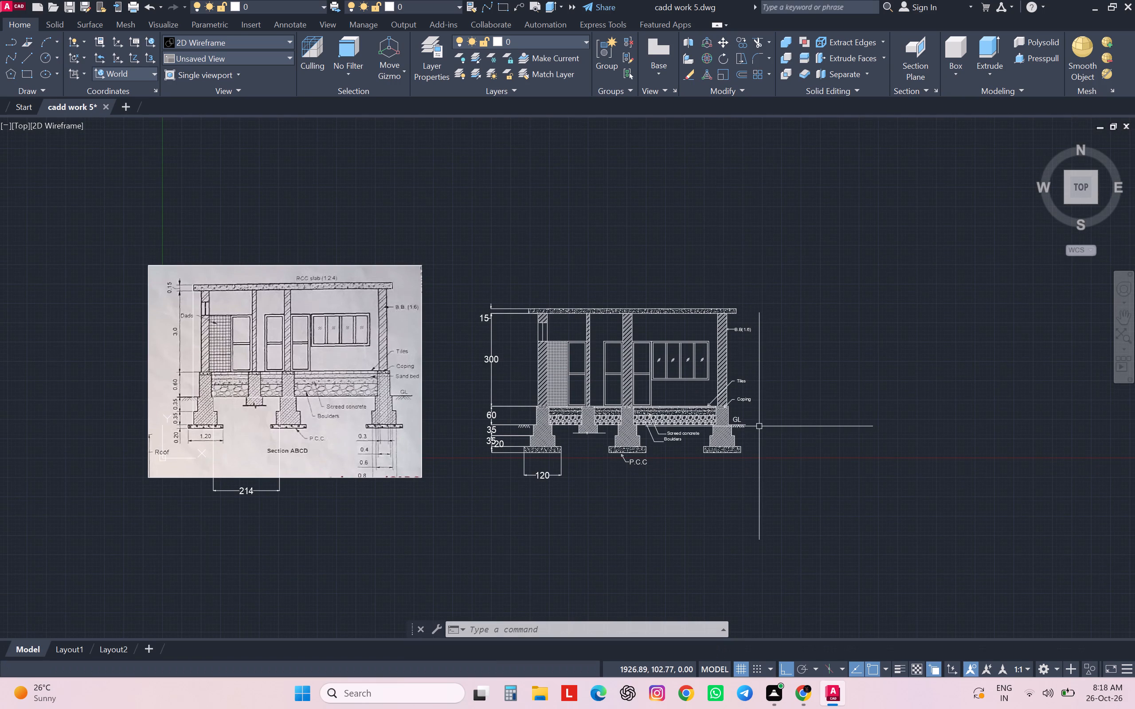
key(l)
key(Return)
scroll(759, 426, up, 2)
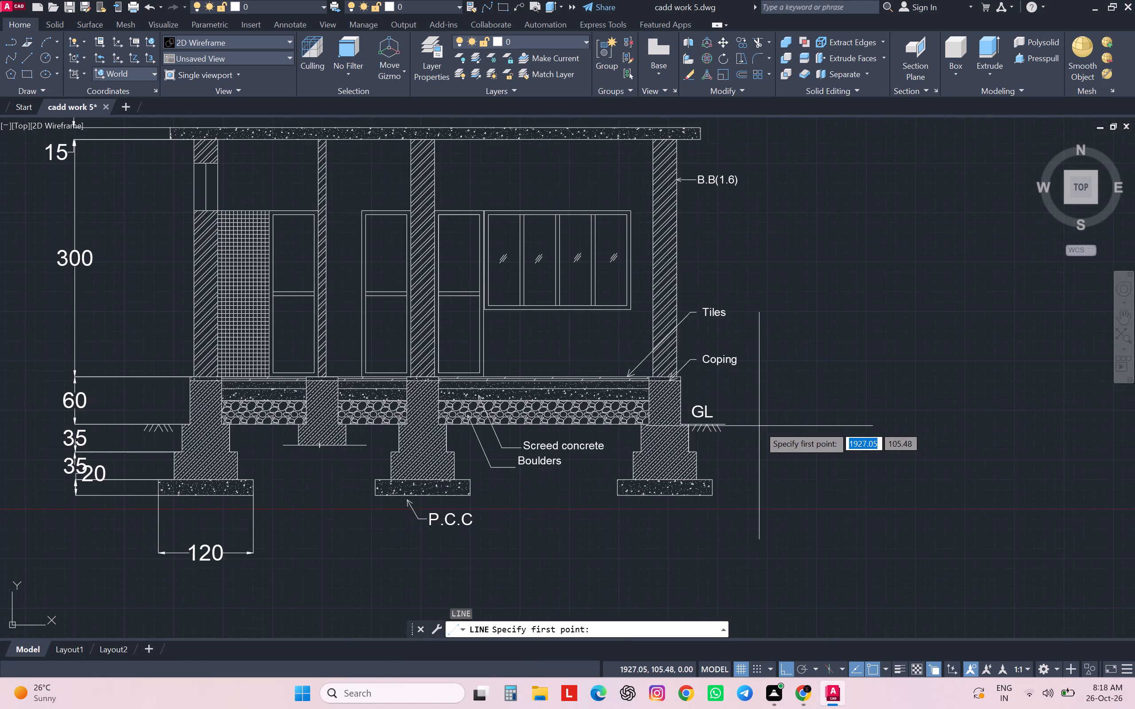
scroll(759, 426, down, 2)
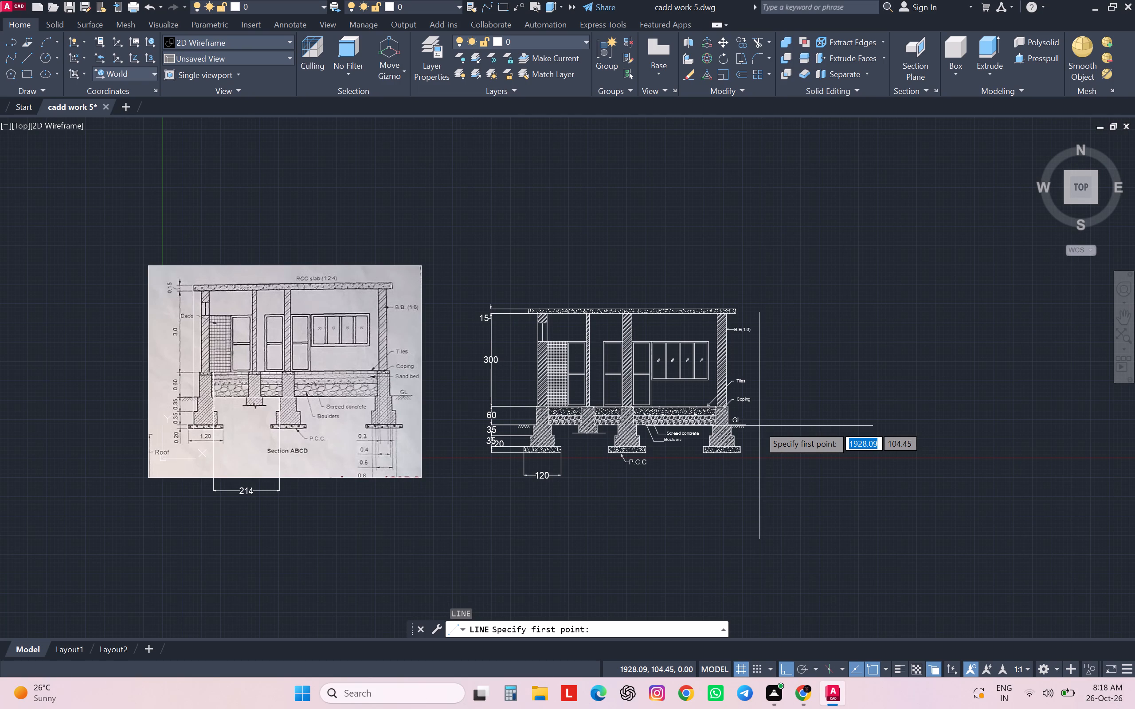
scroll(759, 426, up, 2)
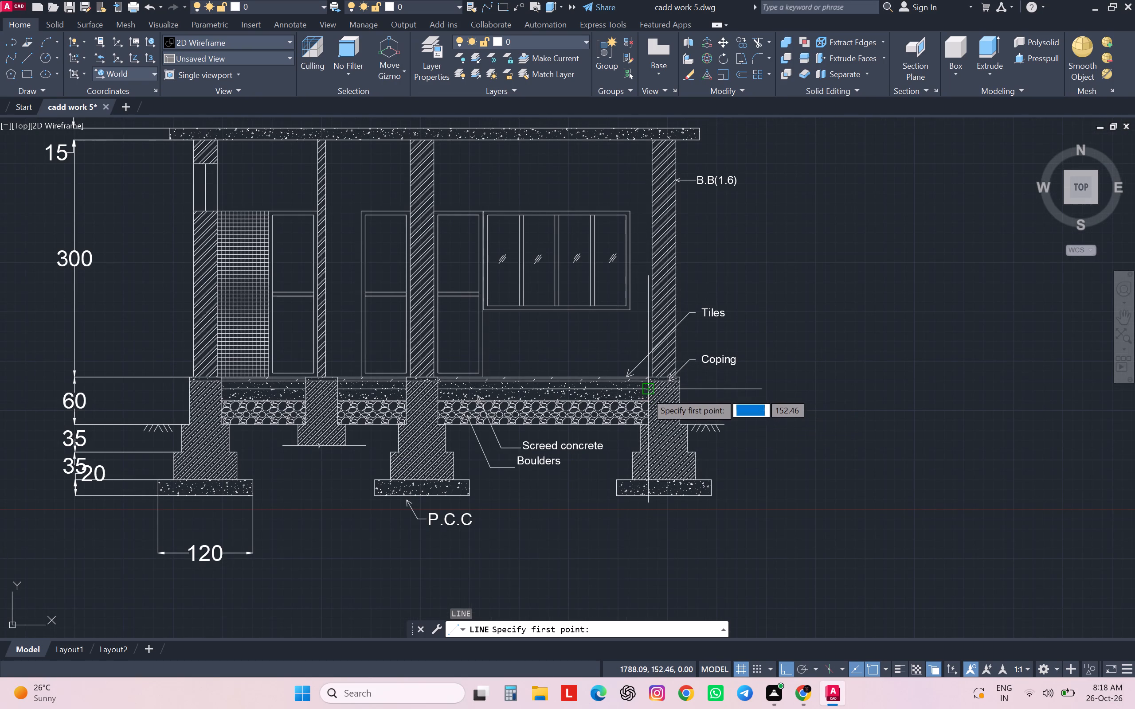
scroll(646, 392, up, 2)
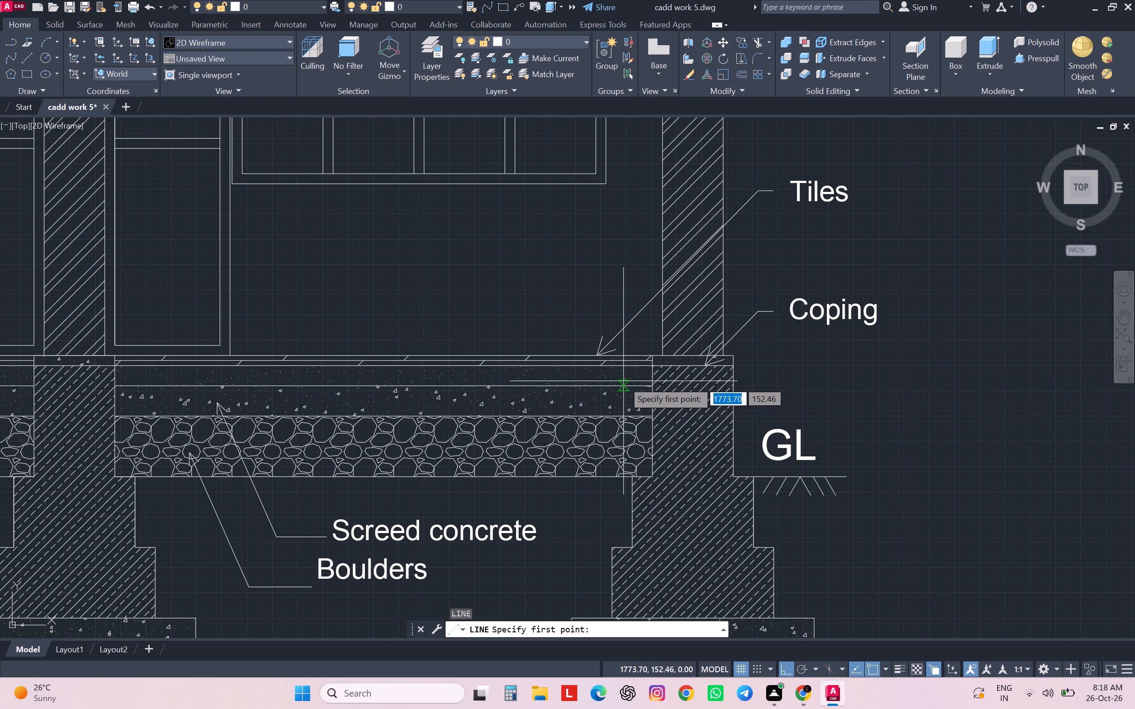
key(F3)
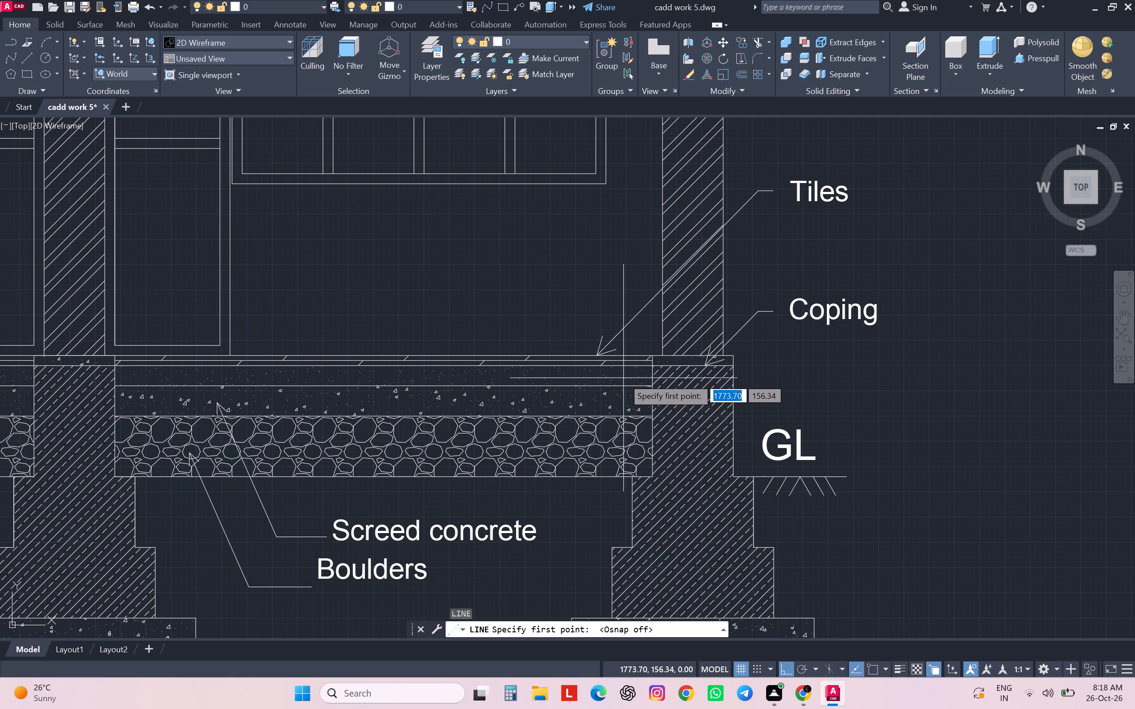
click(622, 376)
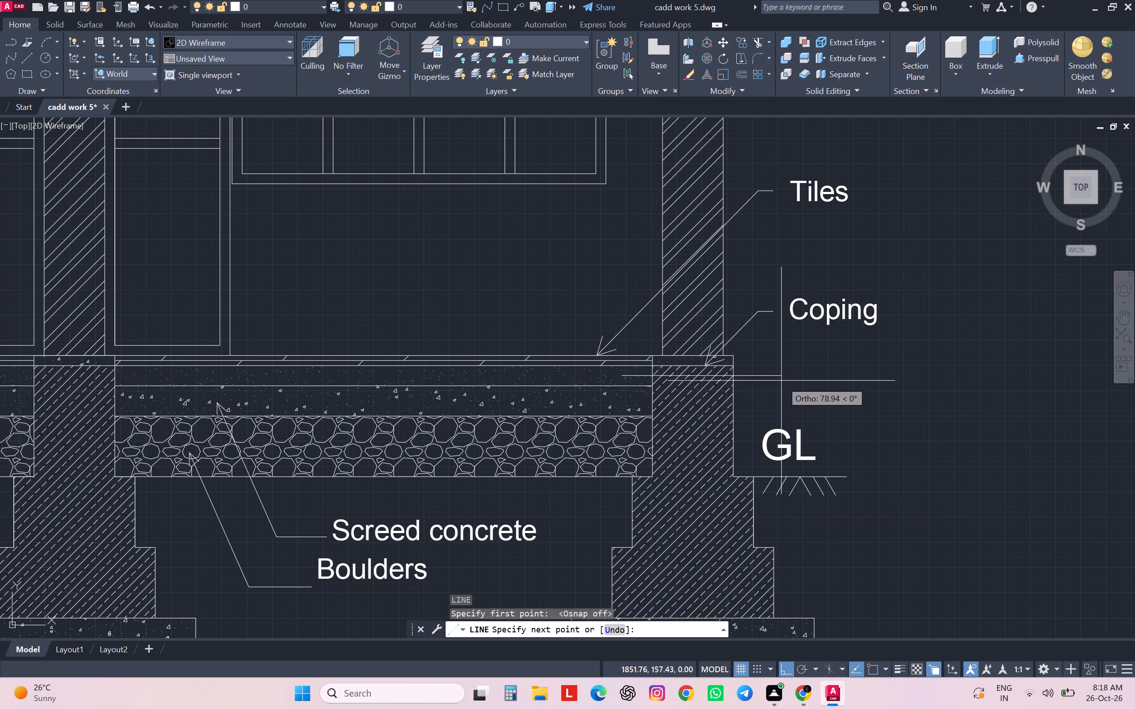
click(773, 311)
key(Escape)
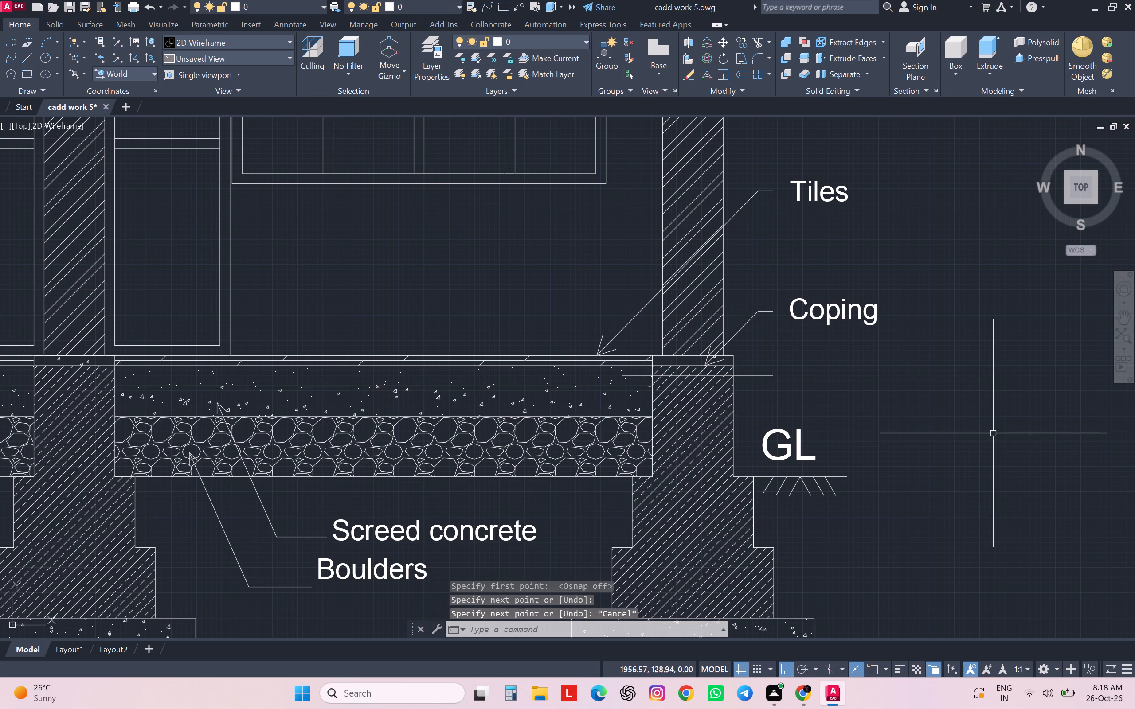
Copy the two arrowhead lines of the B.B(1.6) leader, from their tip, onto the sand layer end of the new leader.
scroll(624, 390, up, 2)
scroll(624, 390, down, 2)
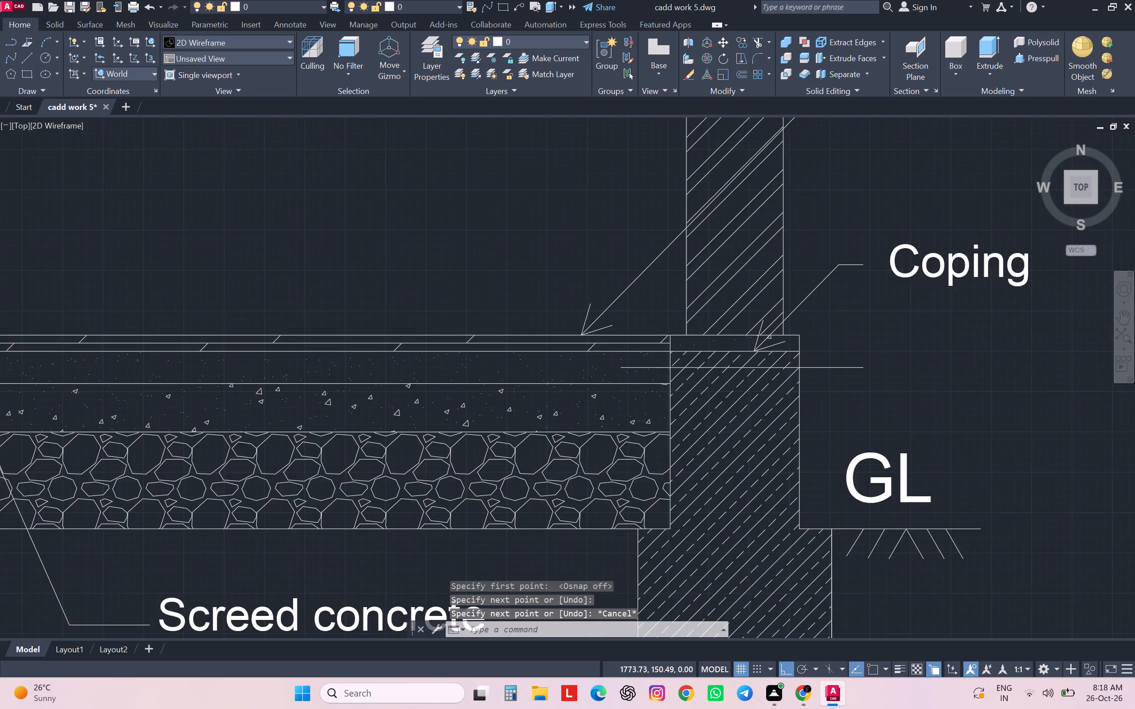
scroll(624, 390, down, 2)
scroll(661, 182, up, 4)
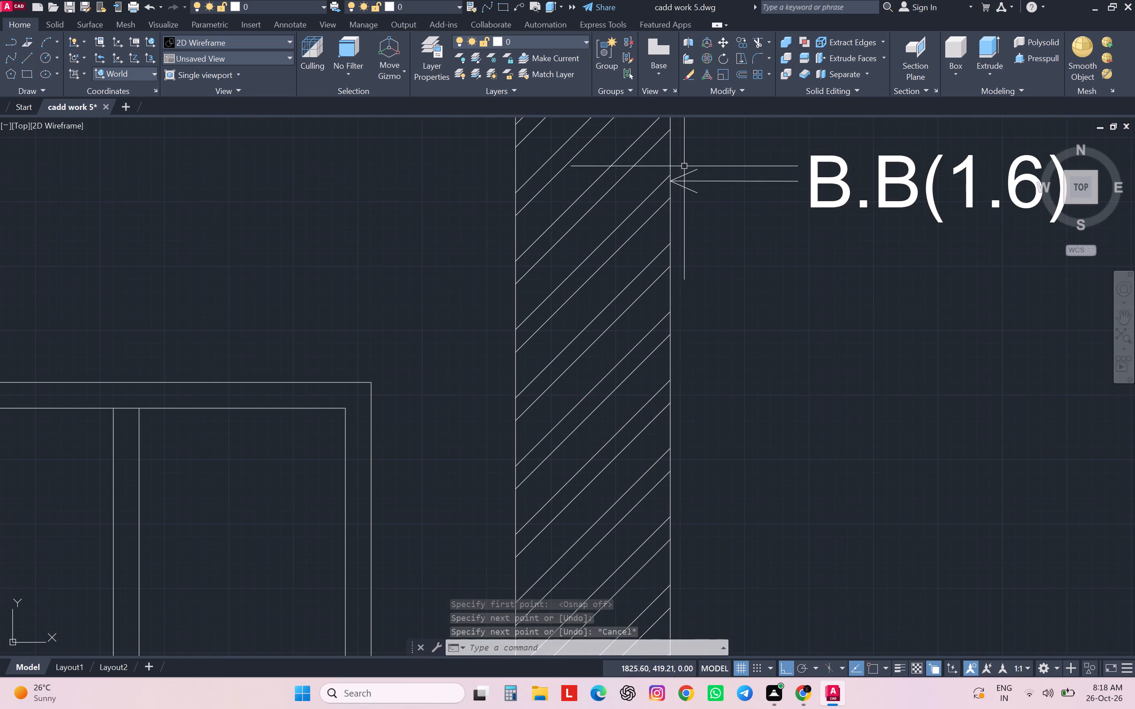
click(686, 173)
key(Escape)
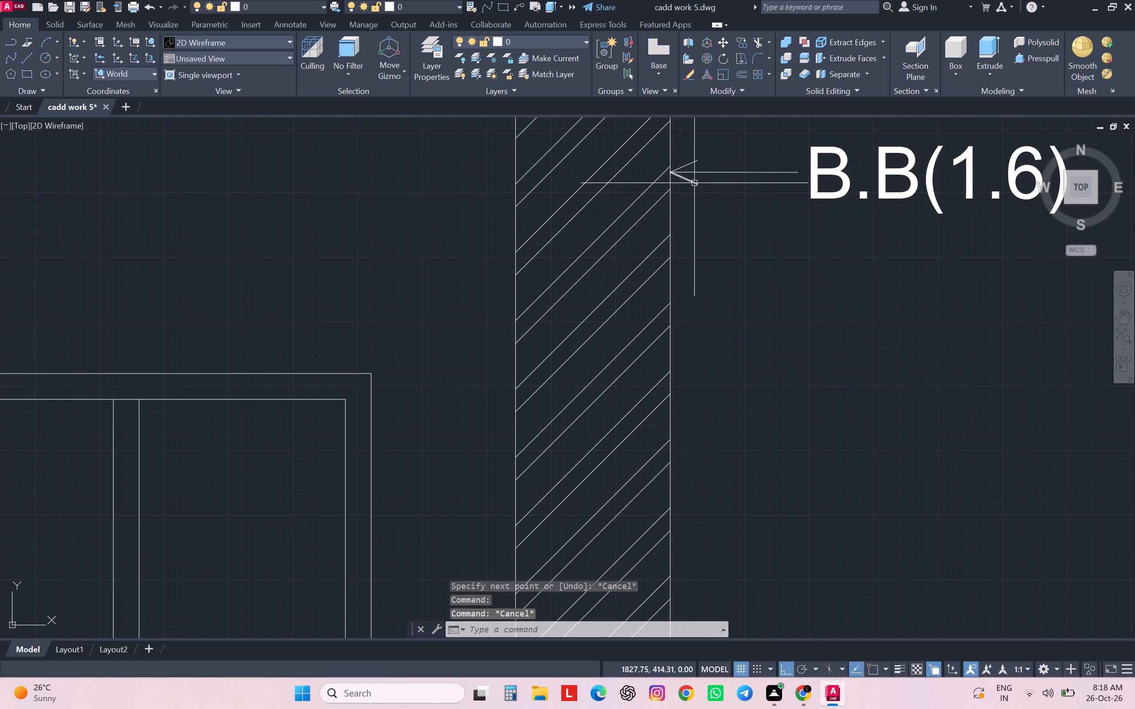
click(694, 183)
click(691, 163)
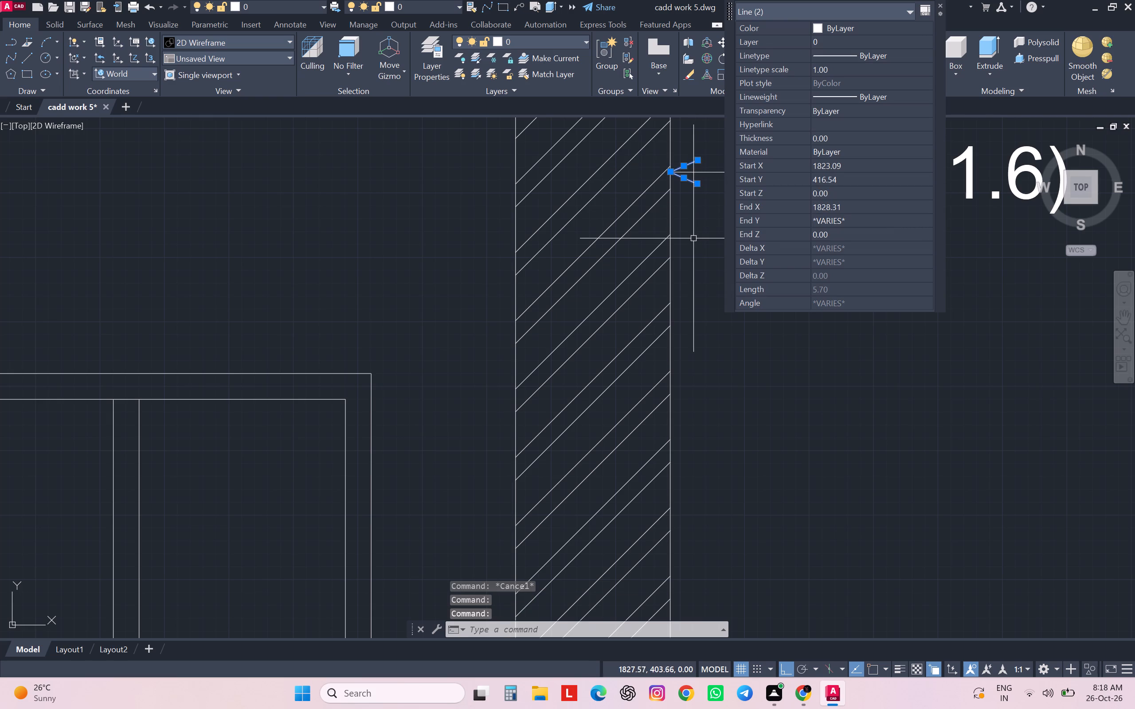
text(co)
key(Return)
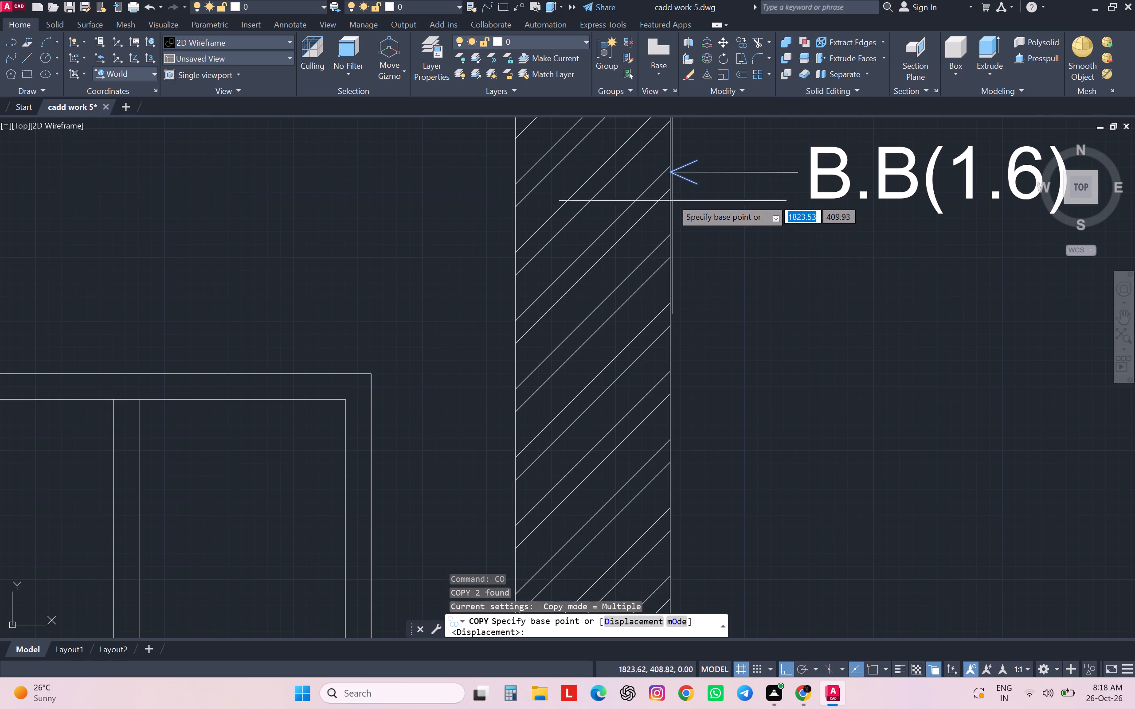
key(F3)
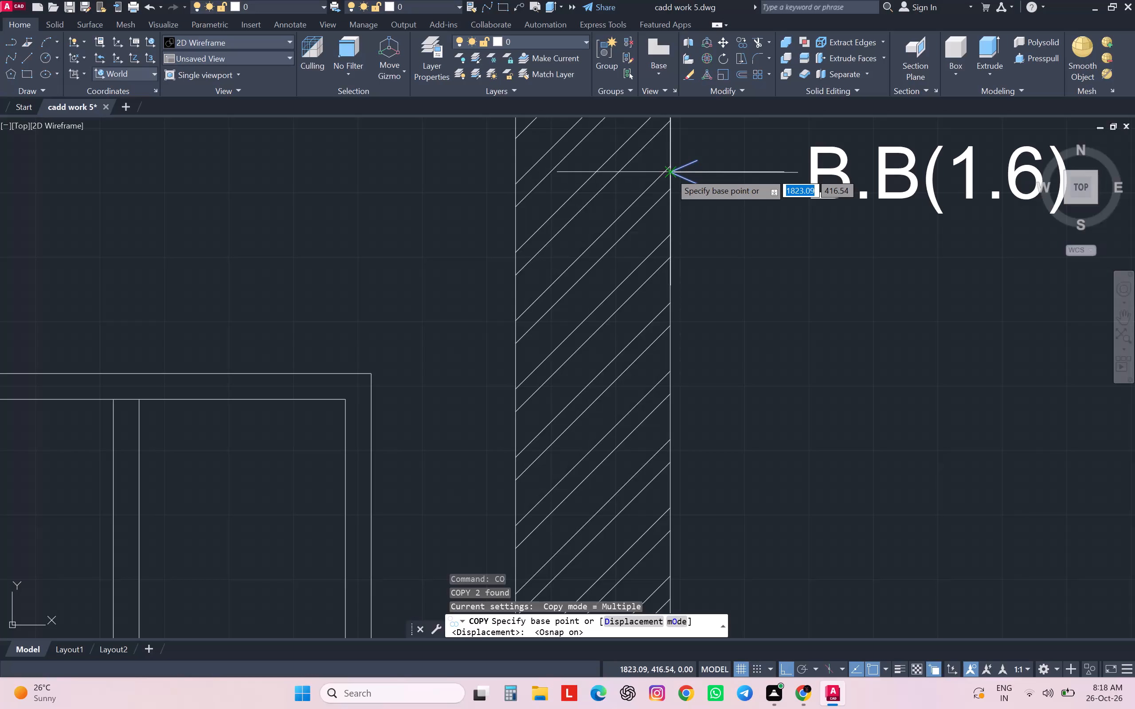
click(670, 173)
scroll(670, 173, down, 4)
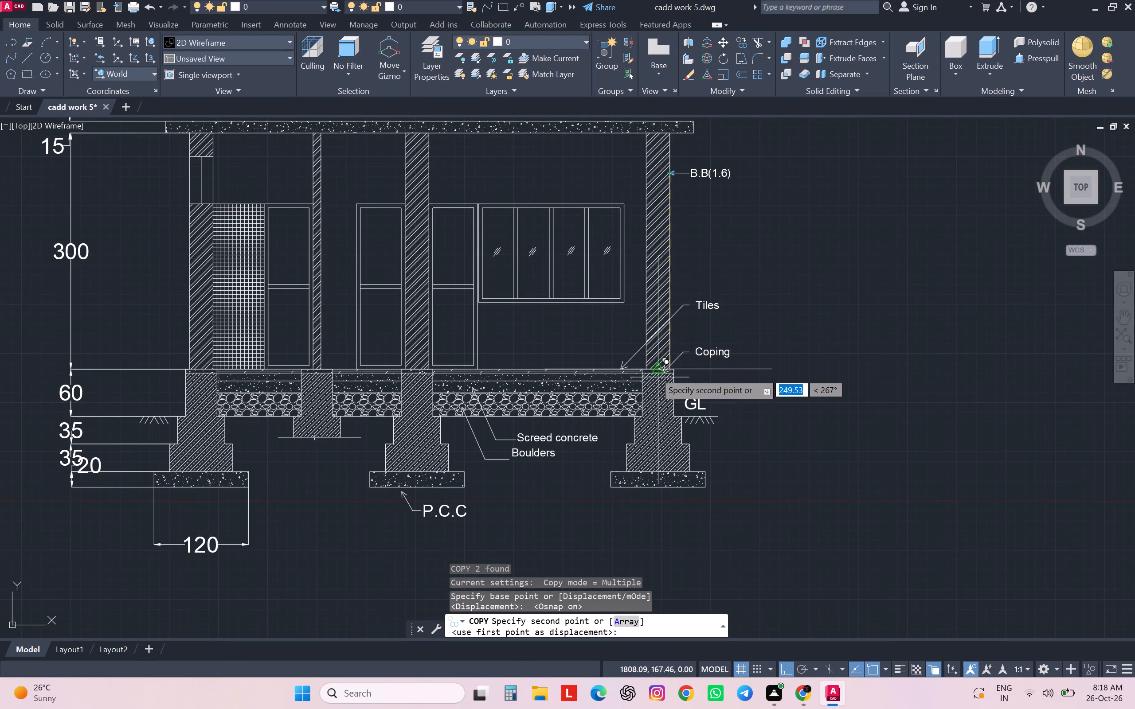
scroll(654, 372, up, 3)
click(563, 389)
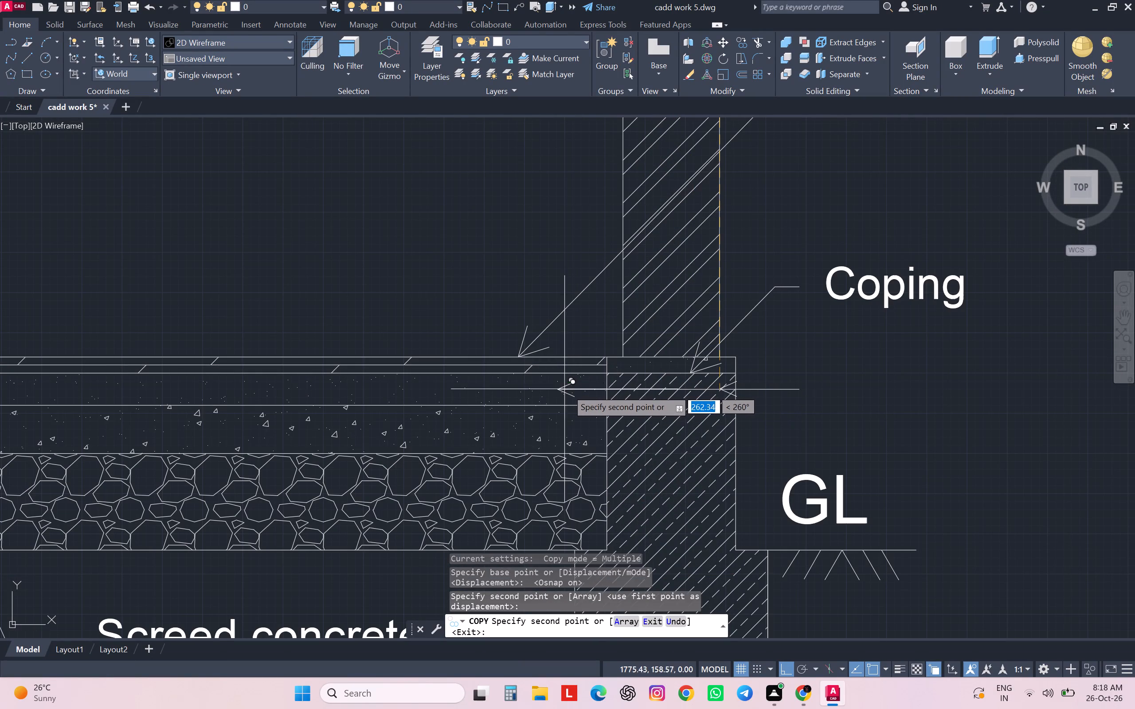
key(Escape)
key(Escape)
key(Escape)
key(Escape)
key(Escape)
Copy the Coping label straight down to the outer end of the sand layer's leader.
scroll(1008, 360, down, 3)
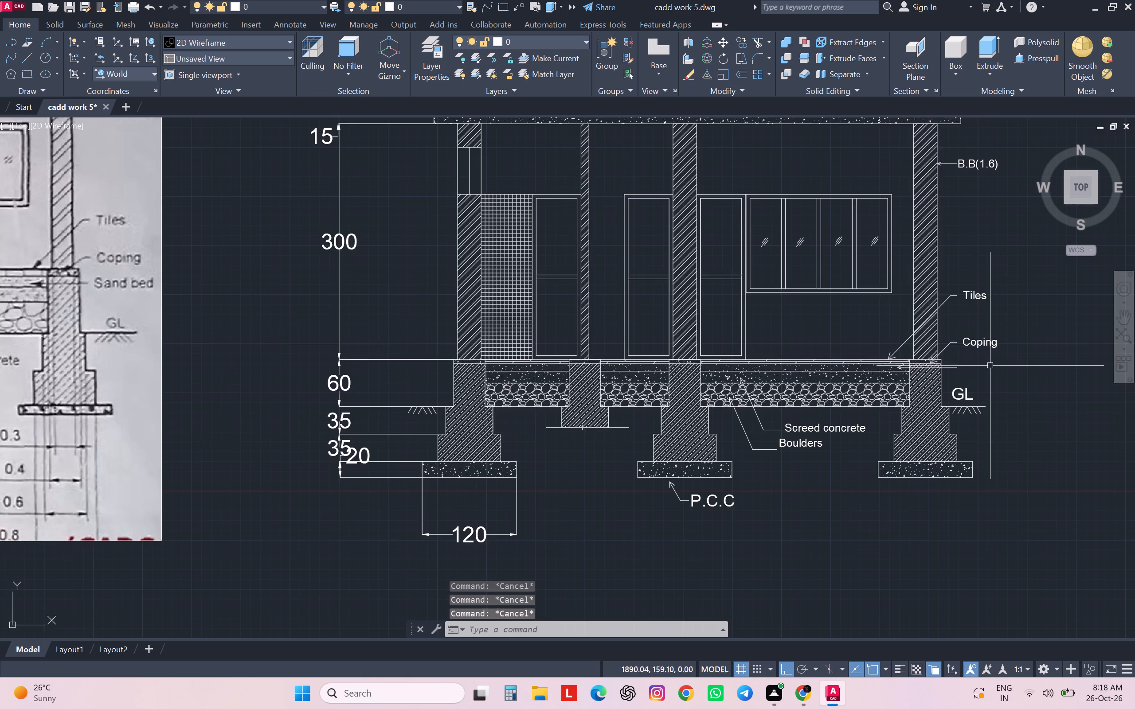
scroll(990, 365, down, 1)
click(983, 354)
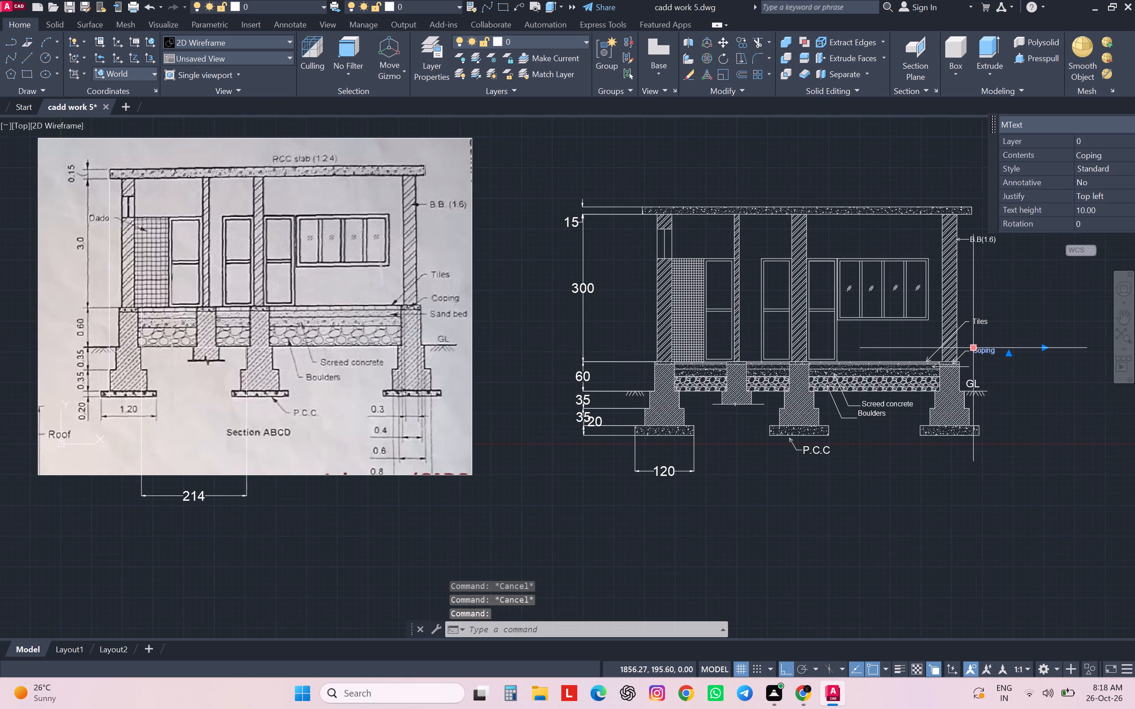
text(co)
key(Return)
scroll(974, 348, up, 1)
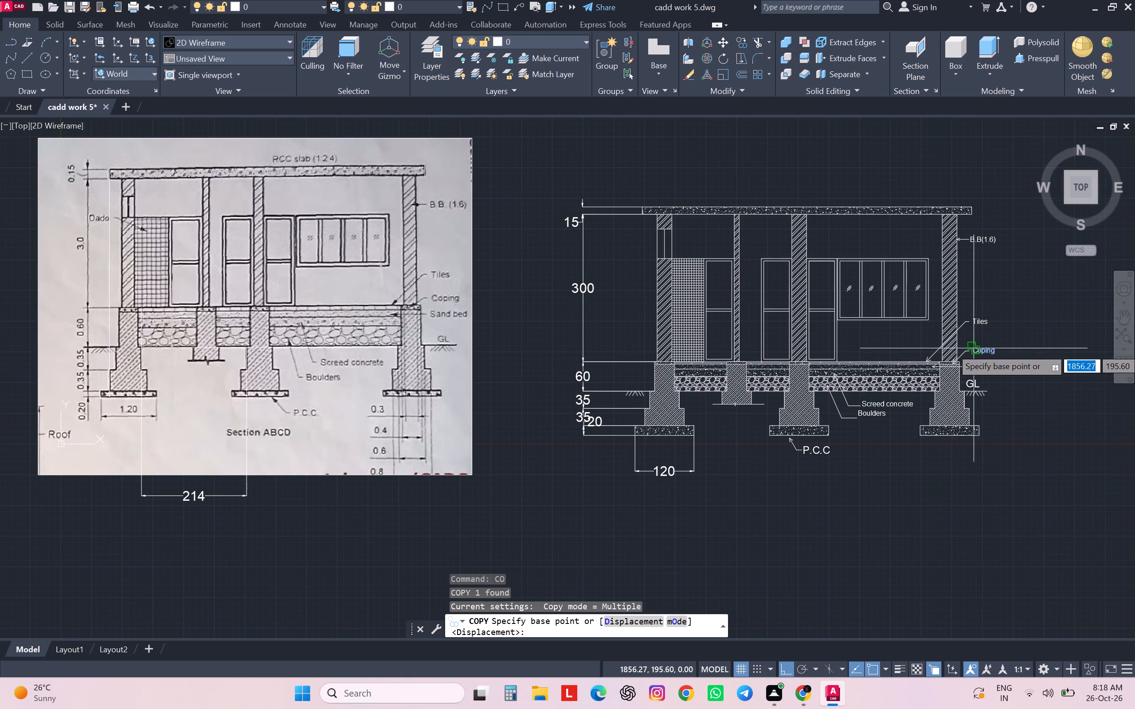
scroll(974, 348, up, 2)
click(977, 358)
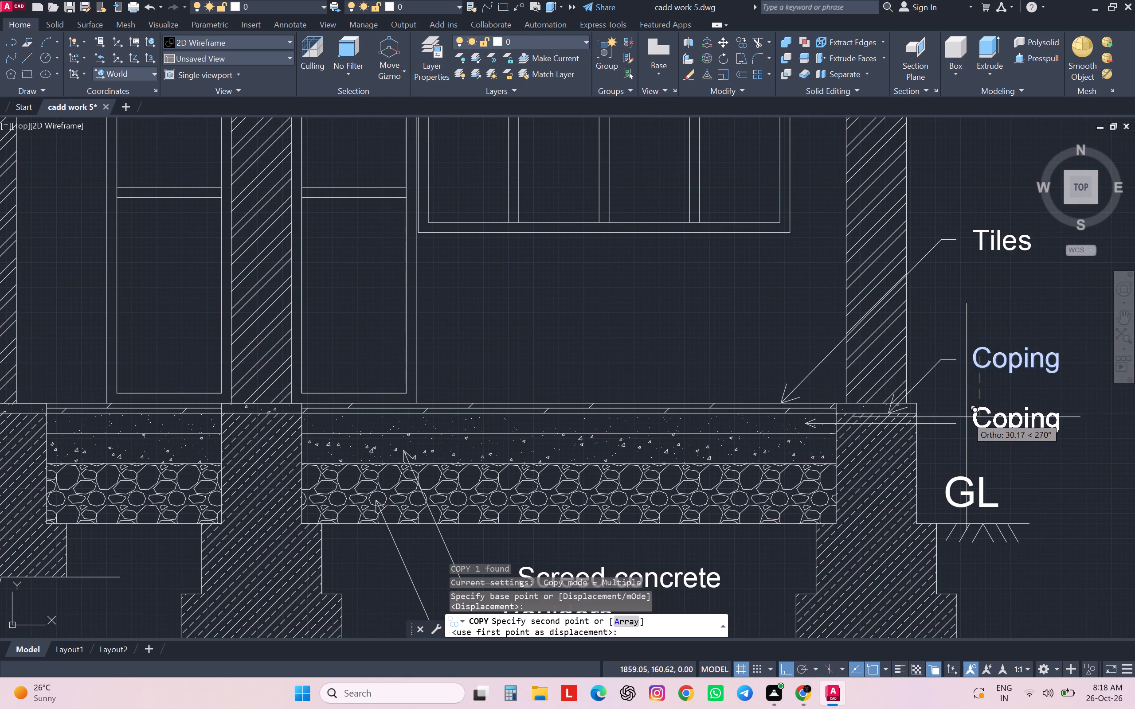
click(965, 423)
key(Escape)
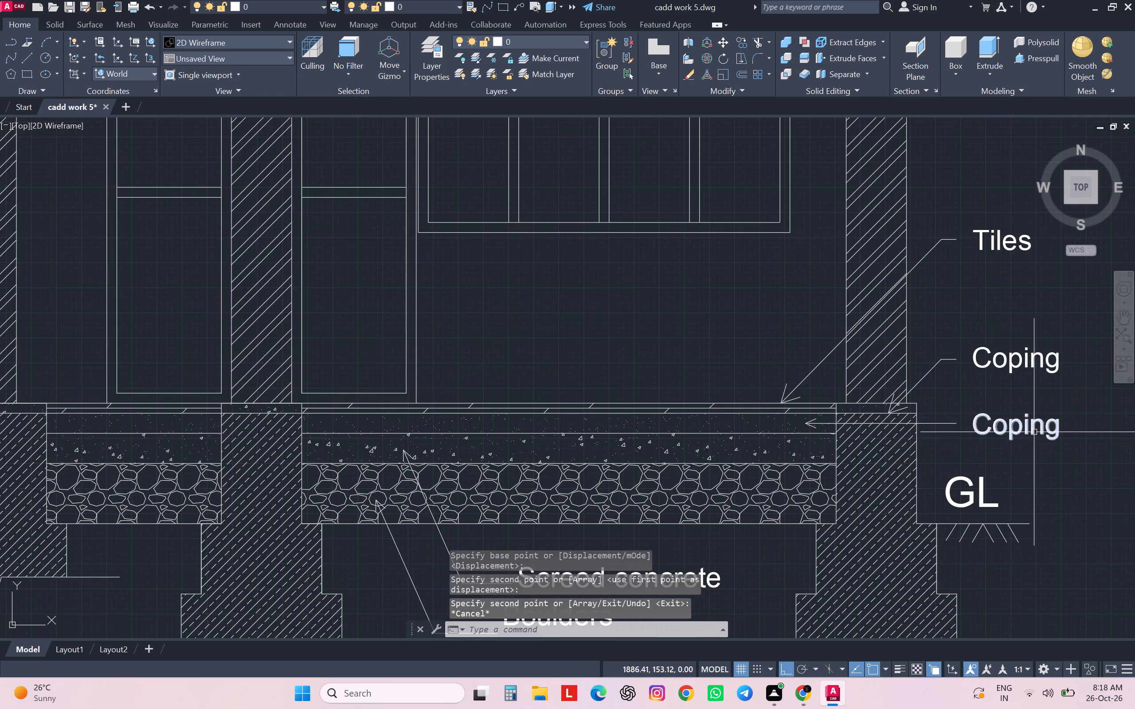
Change the copied label's text to Sand bed.
double_click(1033, 431)
click(949, 445)
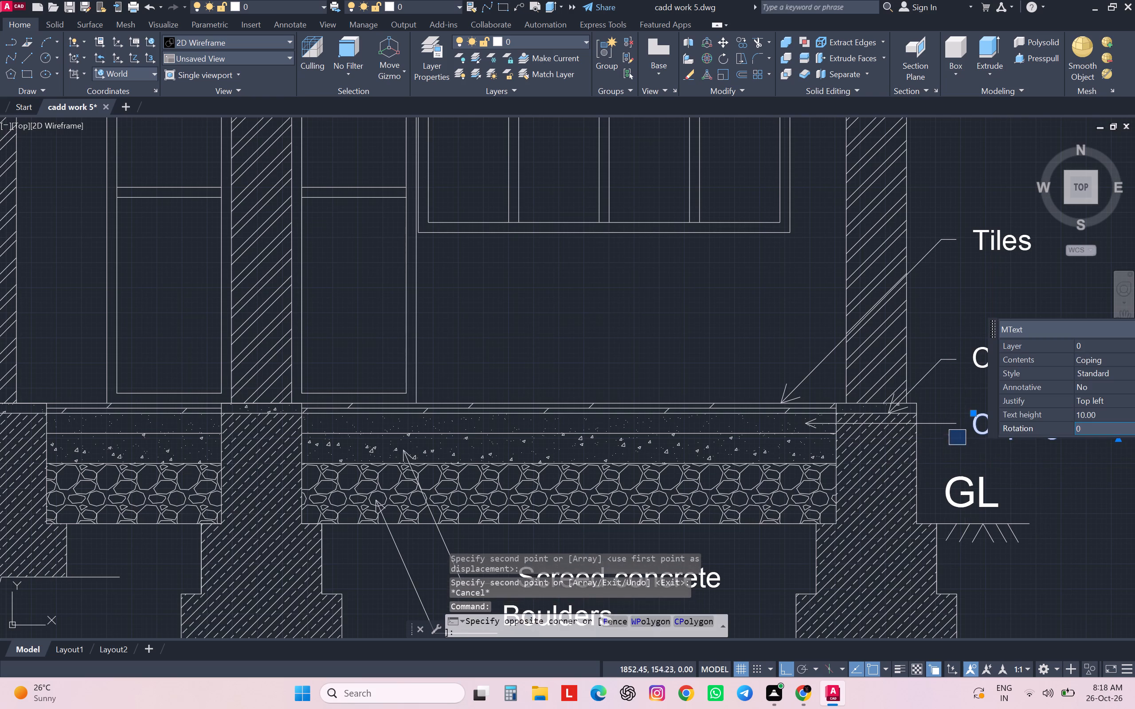
key(Escape)
key(Escape)
double_click(975, 427)
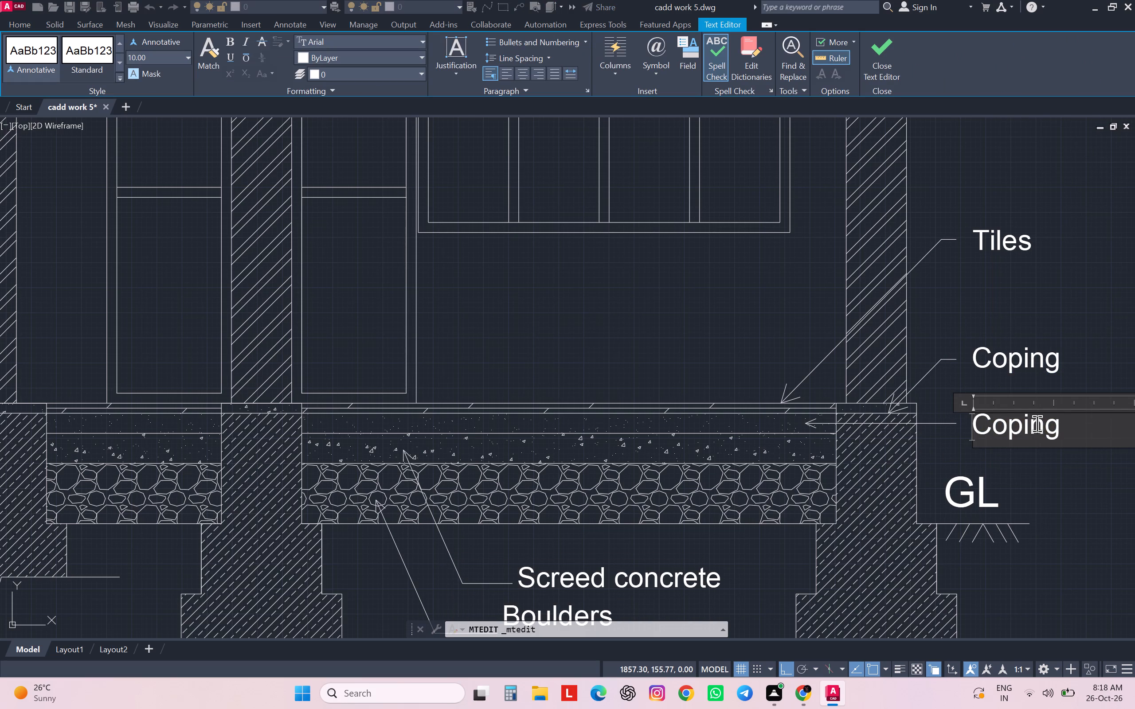
drag(1061, 424, 962, 430)
key(s)
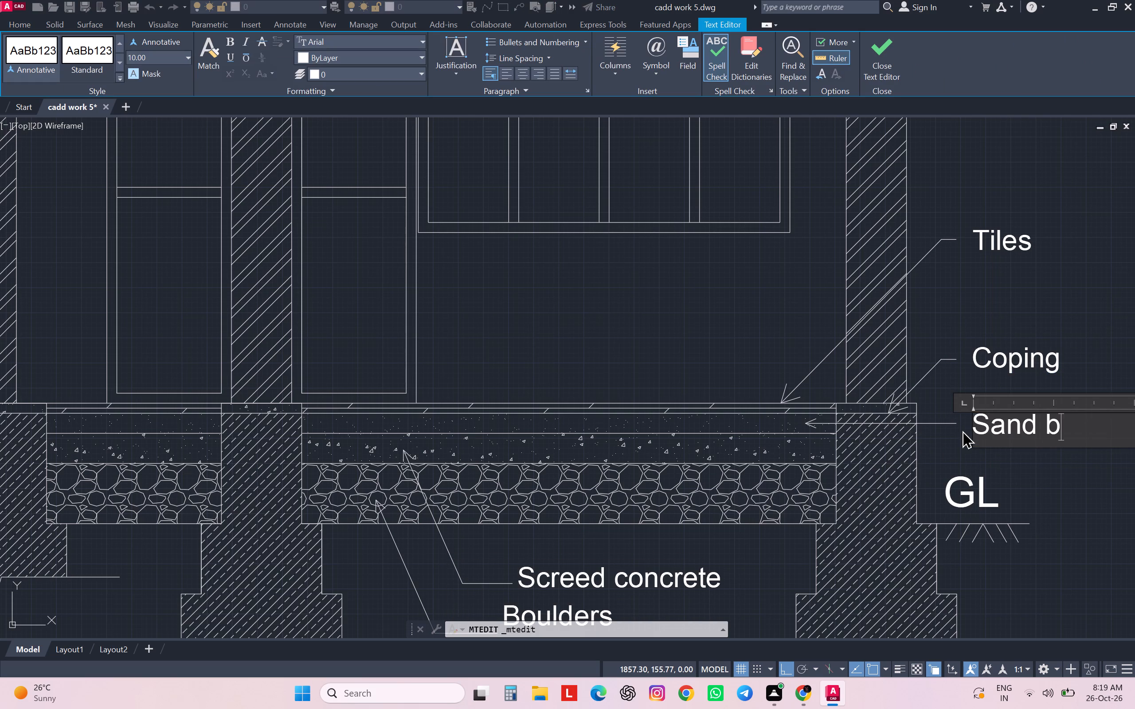
scroll(962, 430, down, 1)
click(1003, 459)
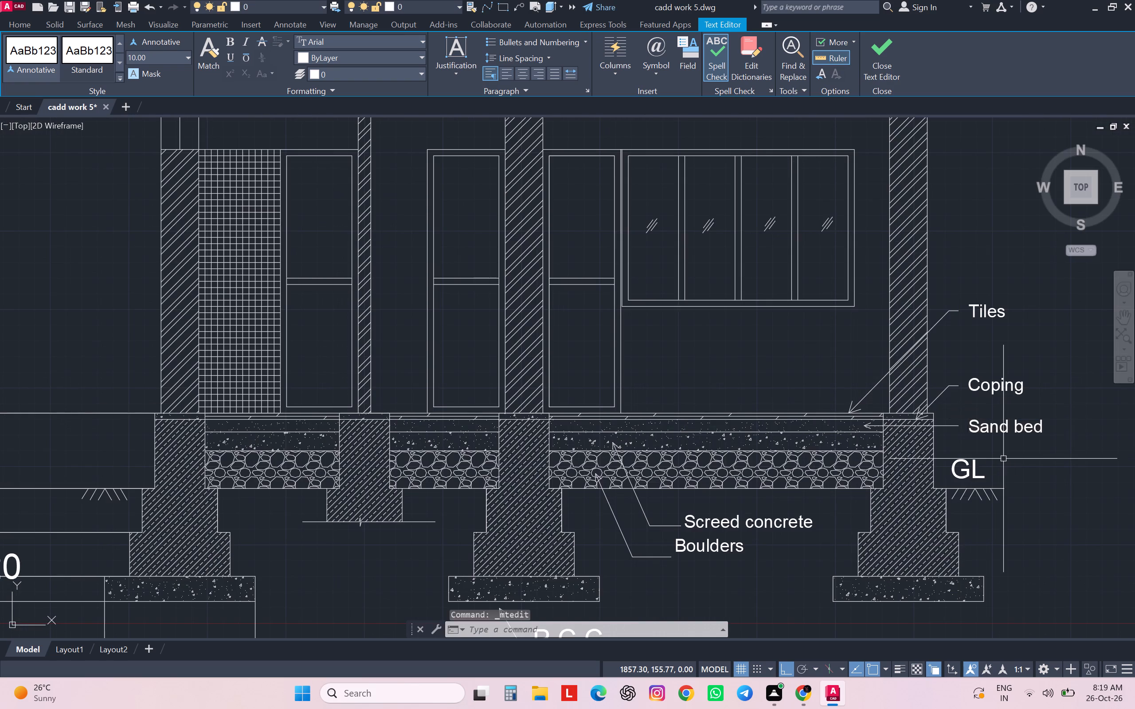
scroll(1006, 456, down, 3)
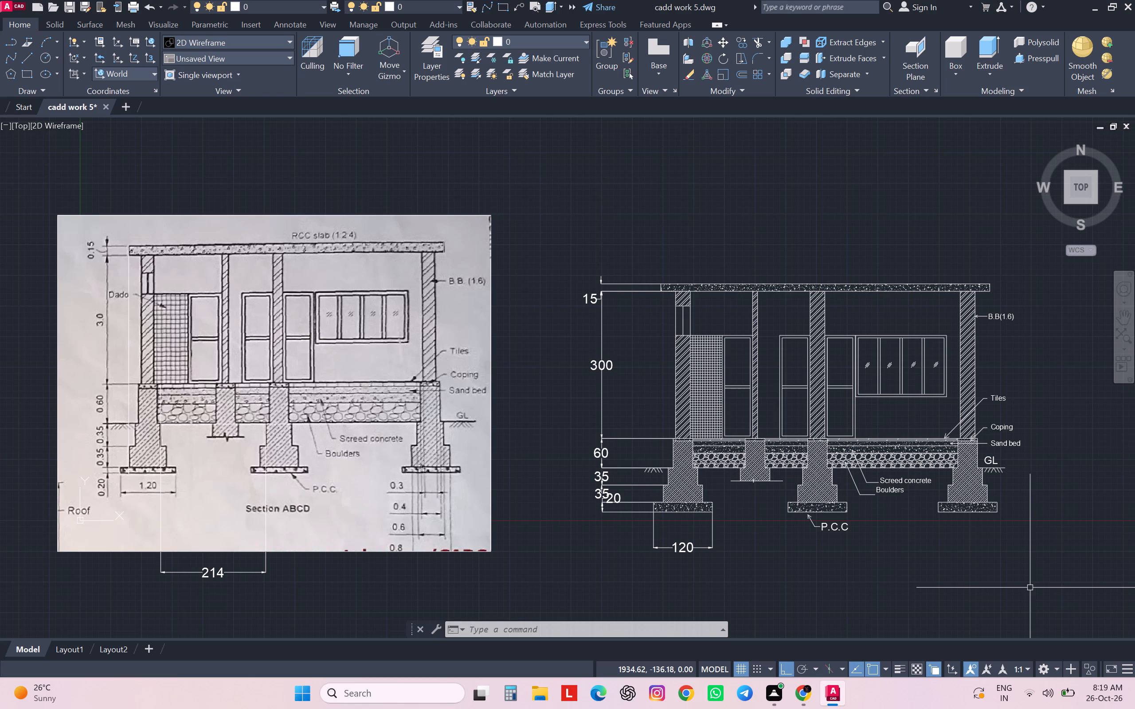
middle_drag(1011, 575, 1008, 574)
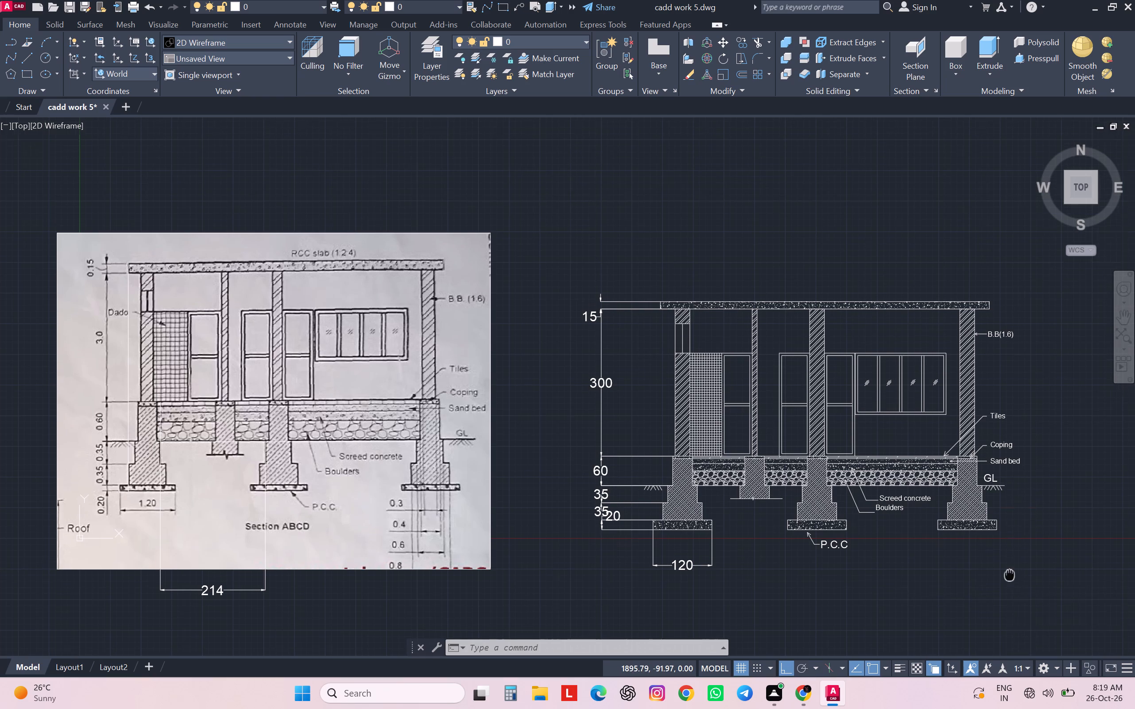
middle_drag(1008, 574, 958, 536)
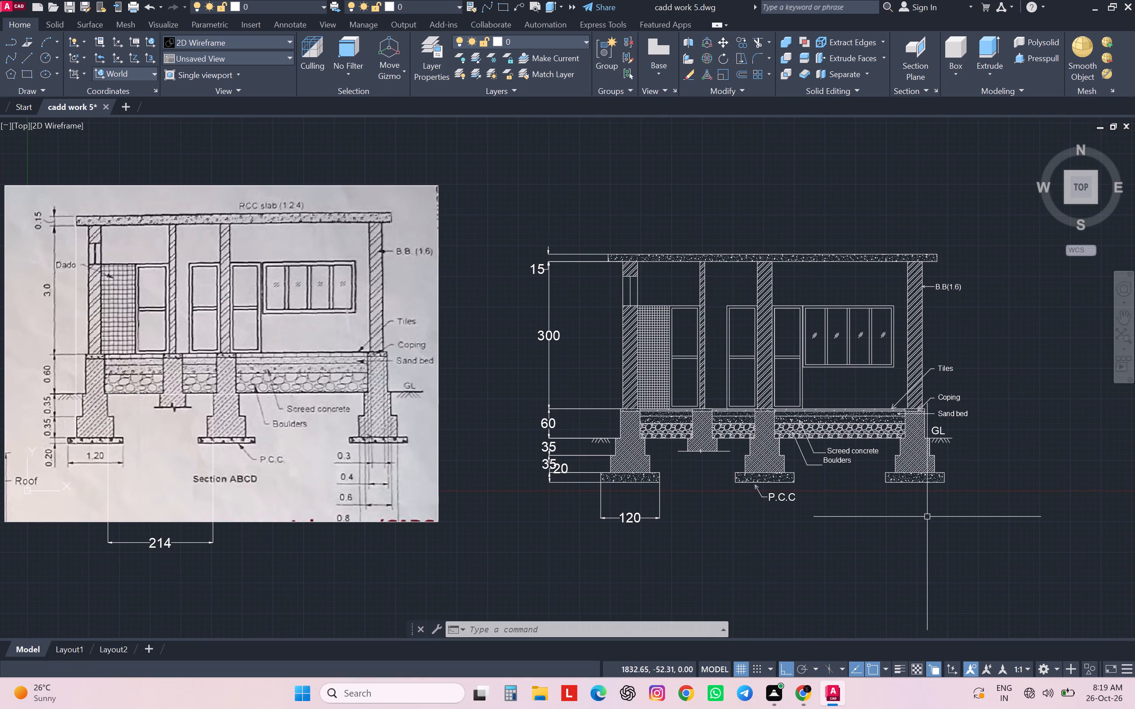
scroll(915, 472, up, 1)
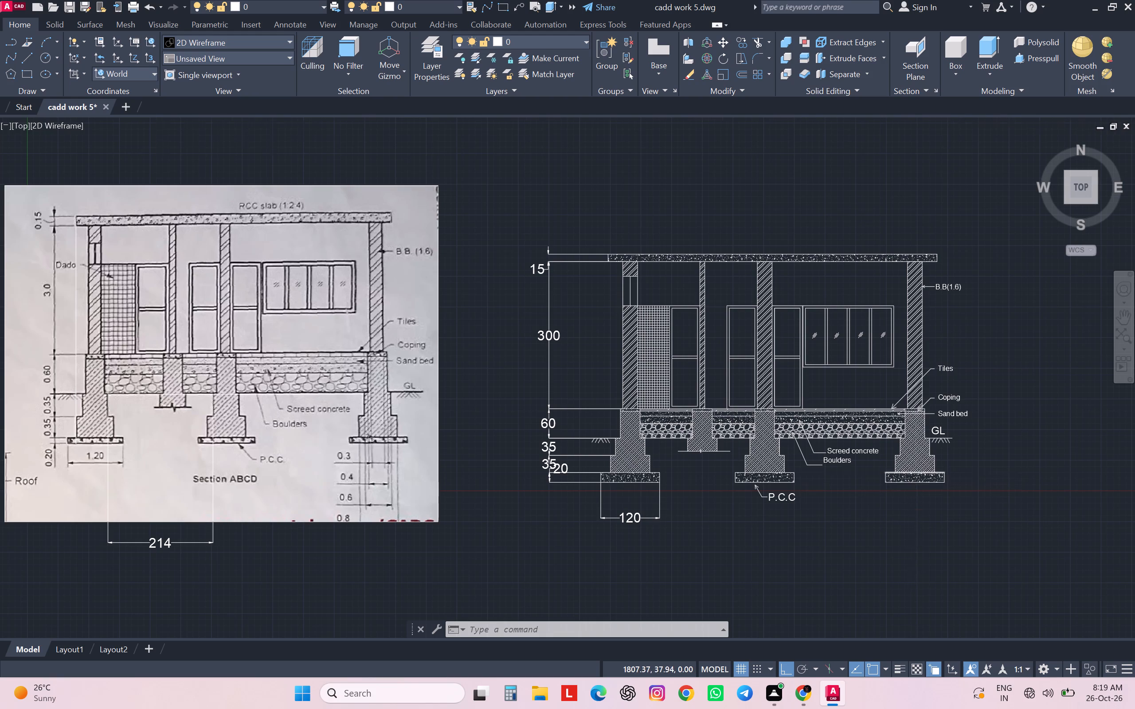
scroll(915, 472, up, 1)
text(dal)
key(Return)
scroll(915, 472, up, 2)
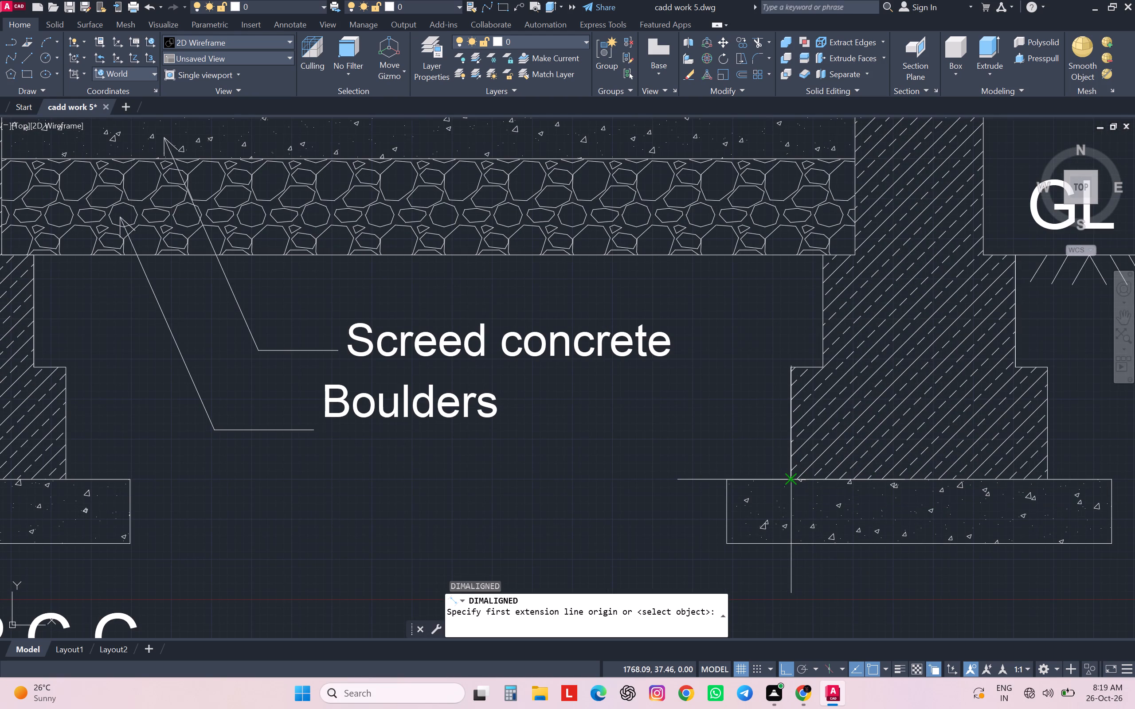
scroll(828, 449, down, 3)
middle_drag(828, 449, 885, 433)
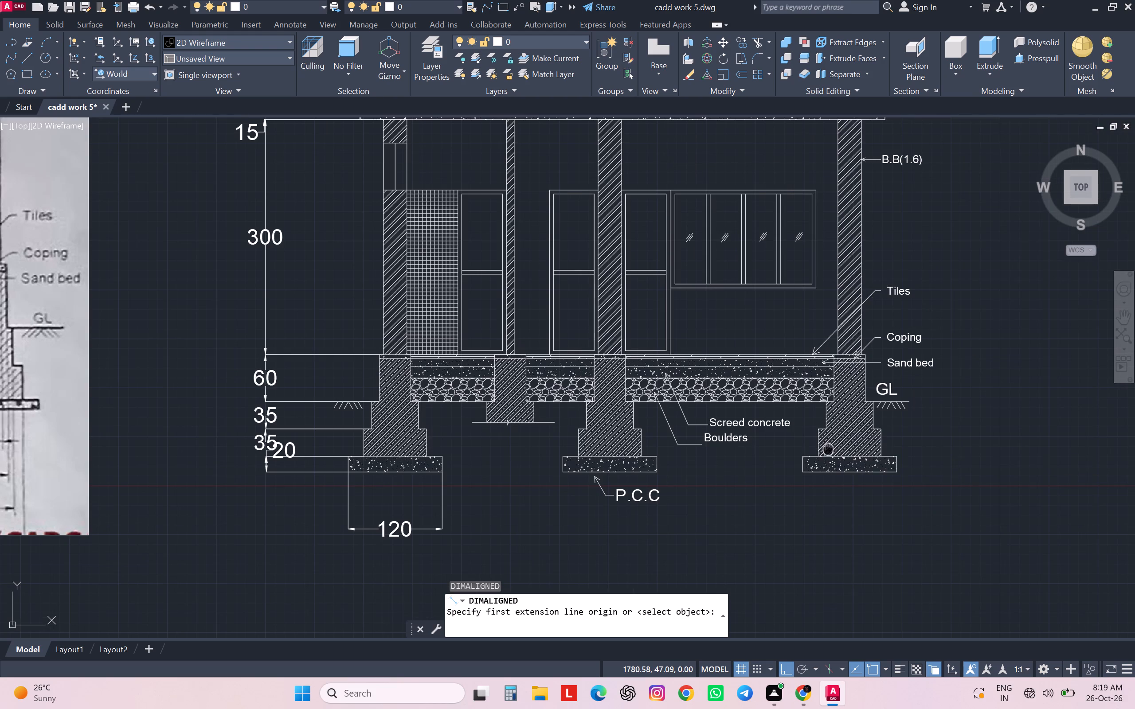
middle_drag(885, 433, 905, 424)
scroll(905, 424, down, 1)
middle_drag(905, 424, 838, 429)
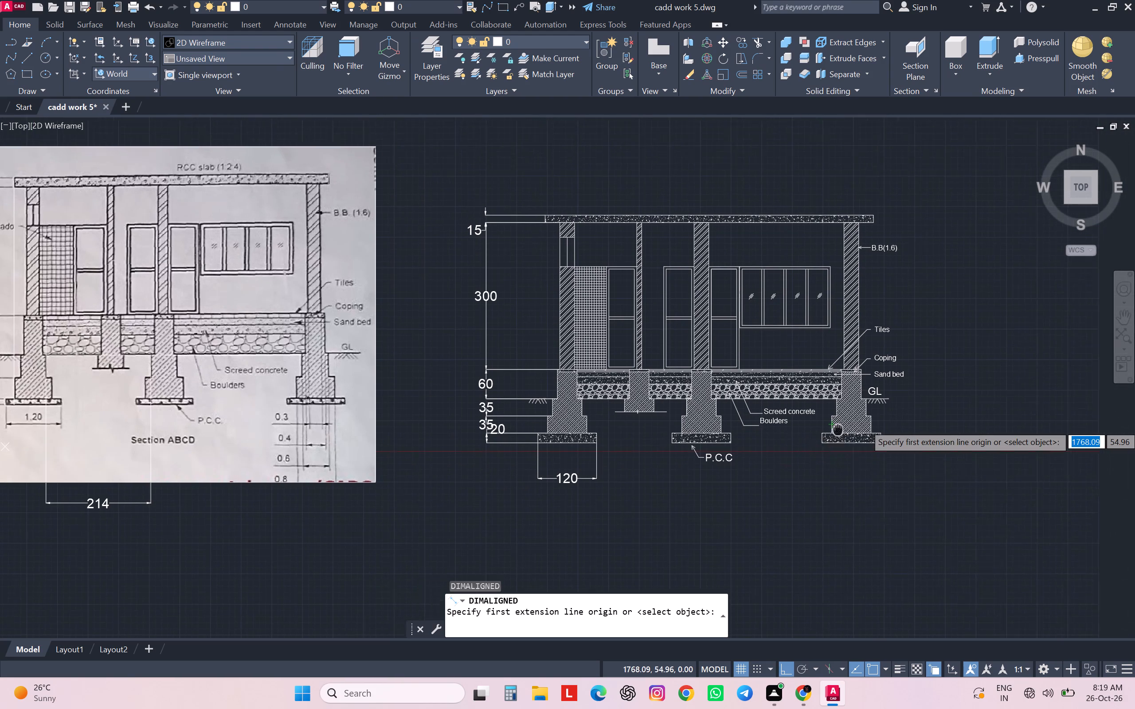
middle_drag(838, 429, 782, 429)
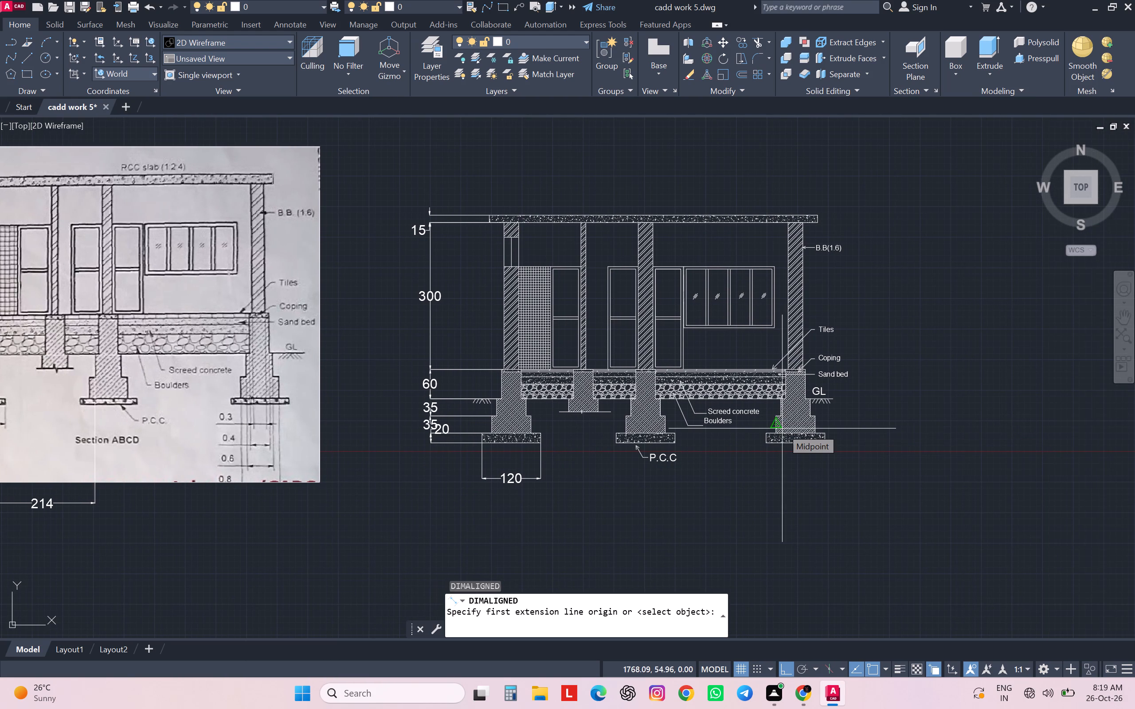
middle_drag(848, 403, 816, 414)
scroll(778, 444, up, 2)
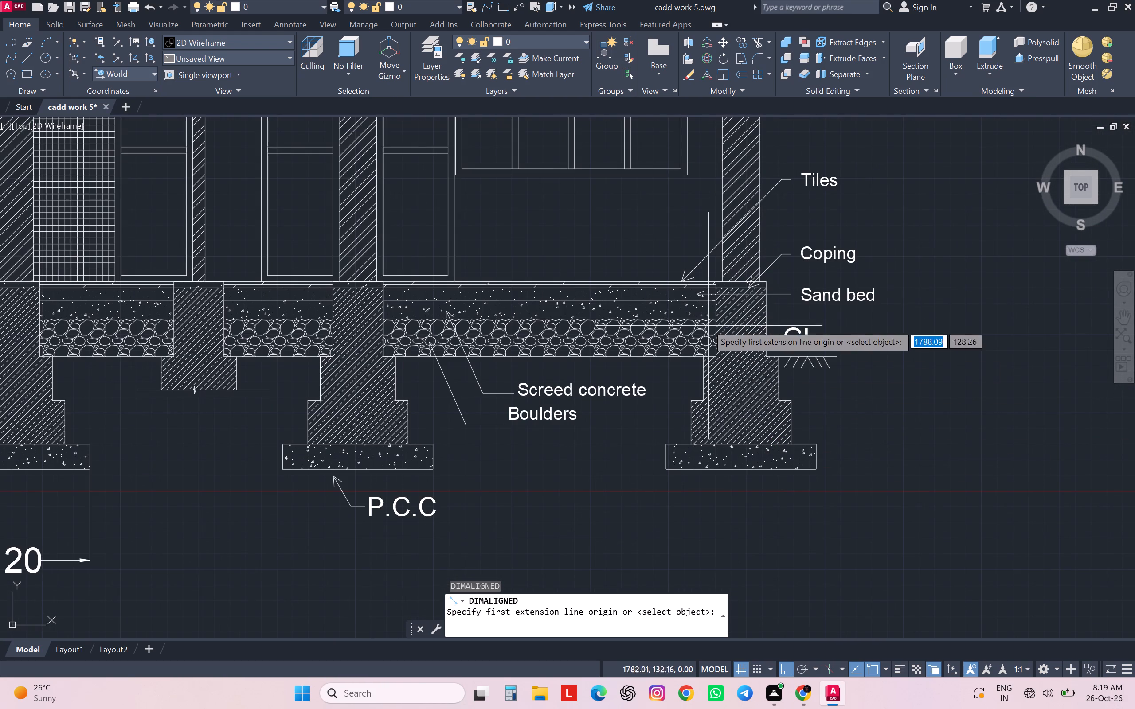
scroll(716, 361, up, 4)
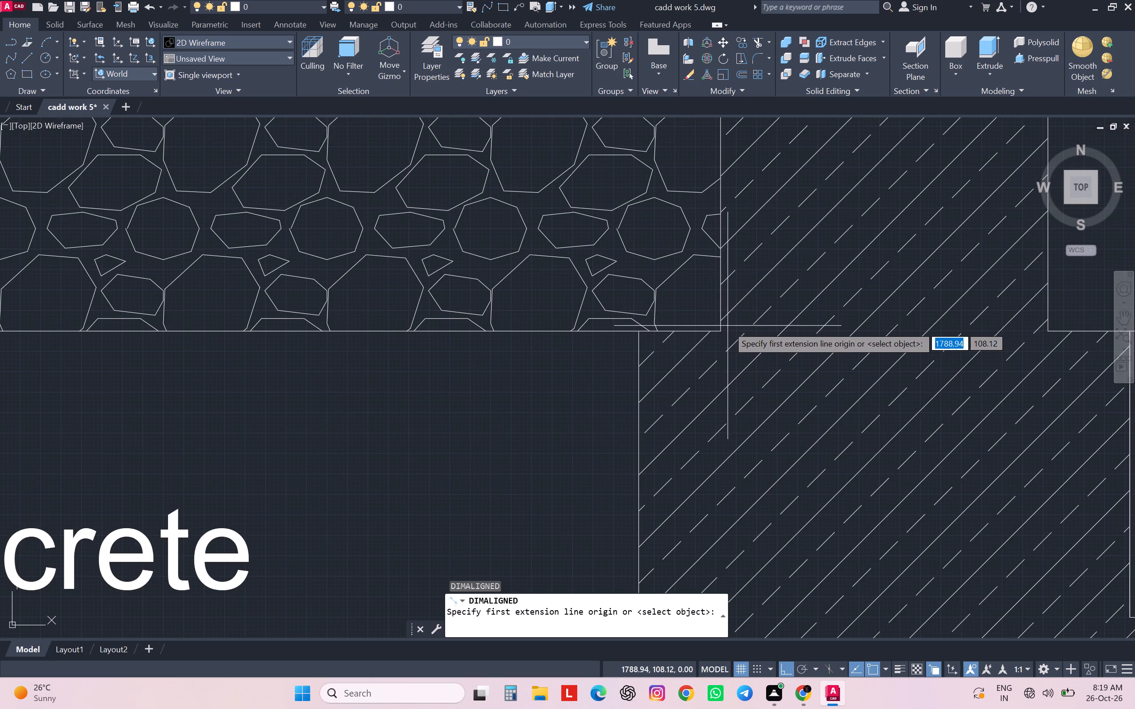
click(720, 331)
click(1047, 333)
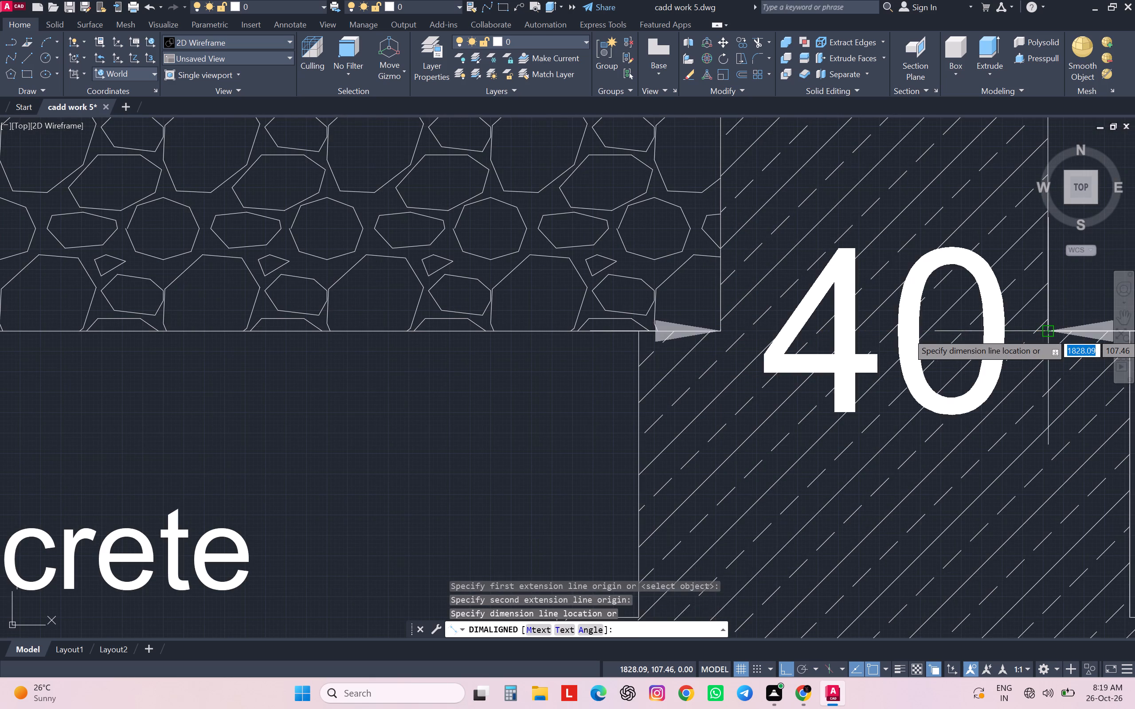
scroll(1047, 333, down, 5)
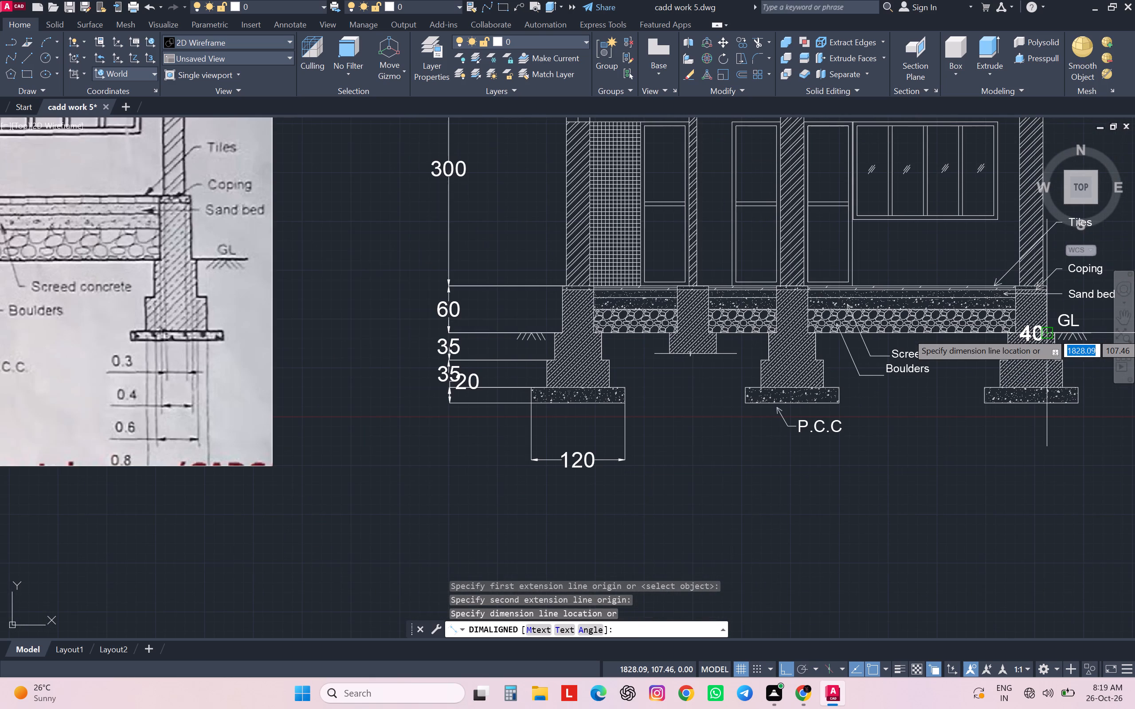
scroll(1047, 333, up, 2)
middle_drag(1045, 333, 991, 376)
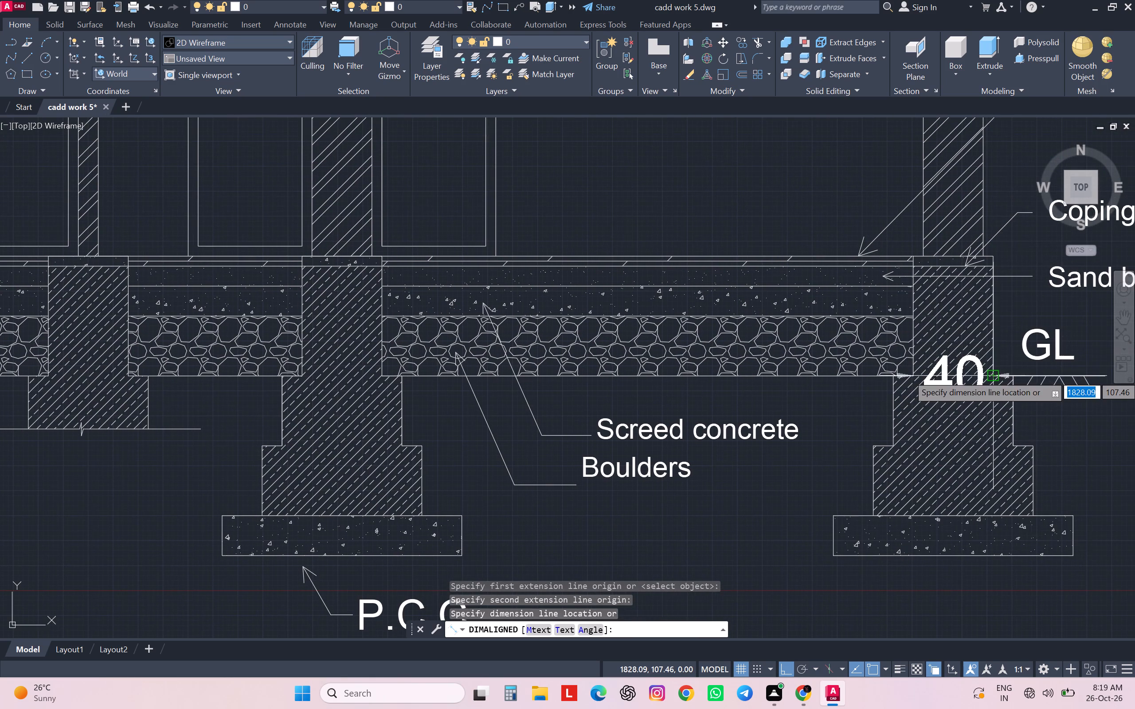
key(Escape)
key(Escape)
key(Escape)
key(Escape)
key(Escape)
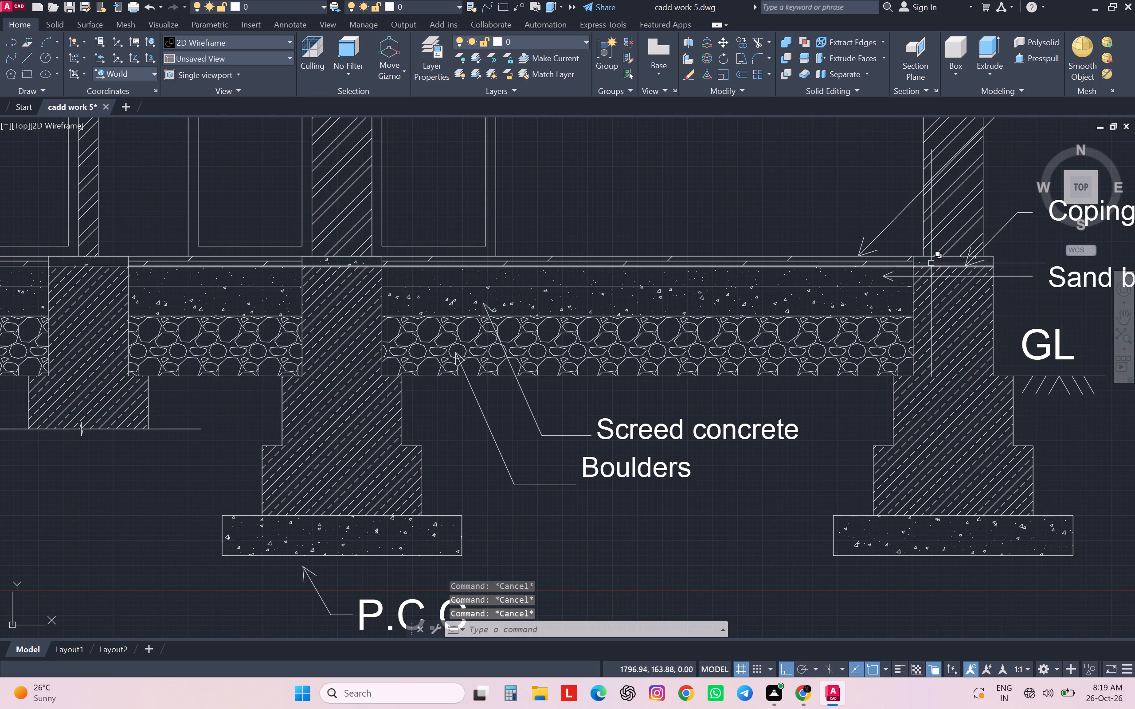
Add an aligned dimension across the base of the rightmost brick wall, placed just below that wall's P.C.C. bed.
key(space)
scroll(931, 263, up, 2)
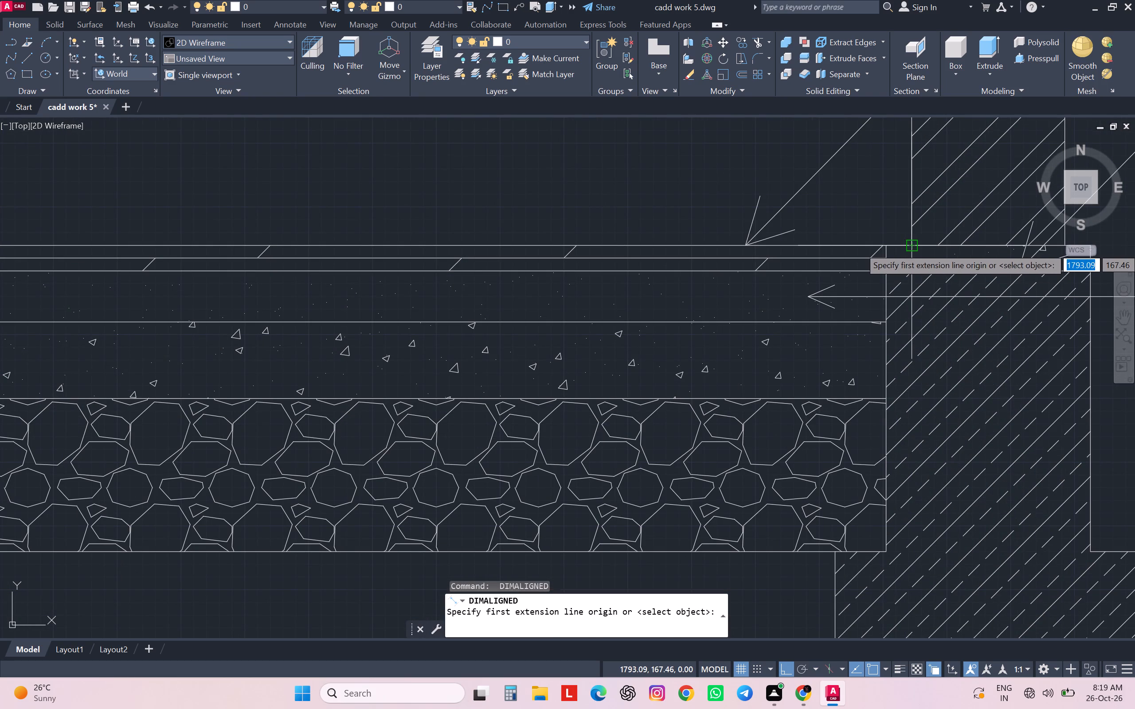
click(912, 247)
middle_drag(1046, 240, 944, 255)
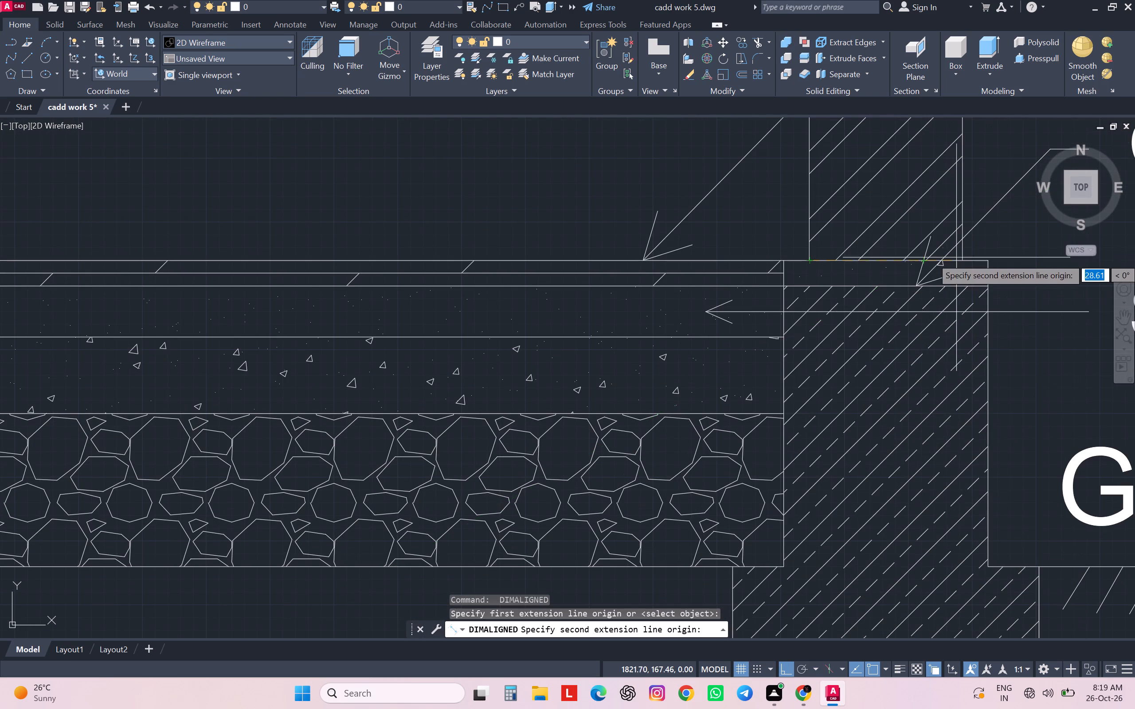
click(966, 261)
scroll(967, 261, down, 3)
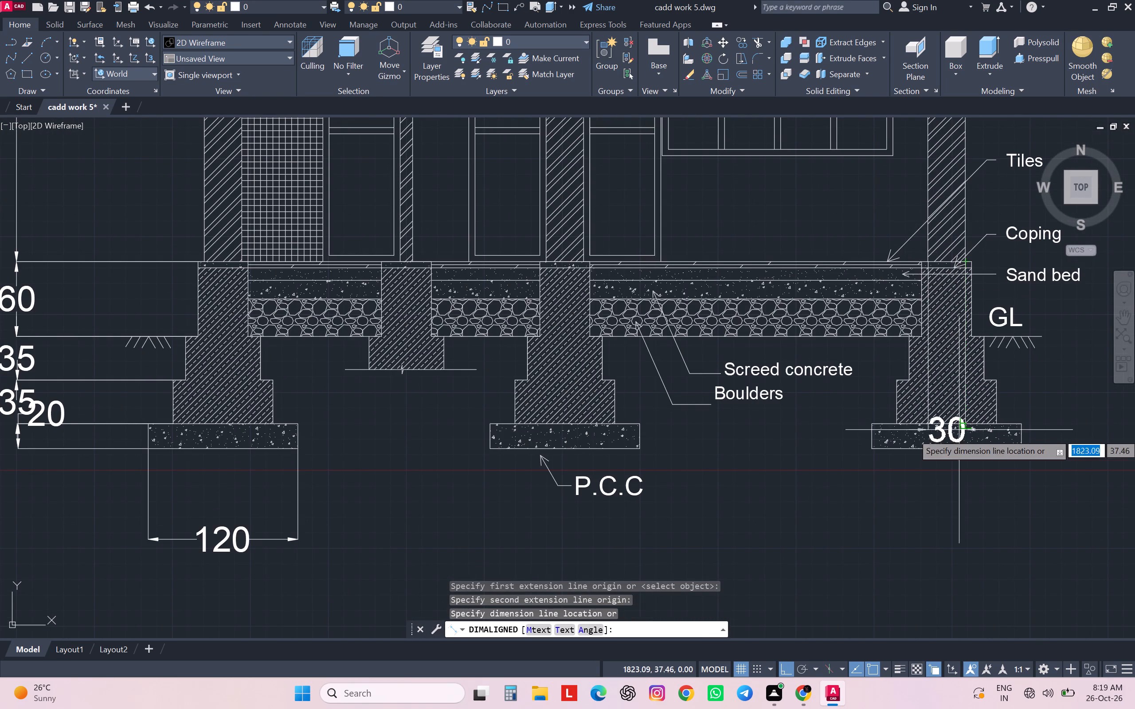
click(949, 473)
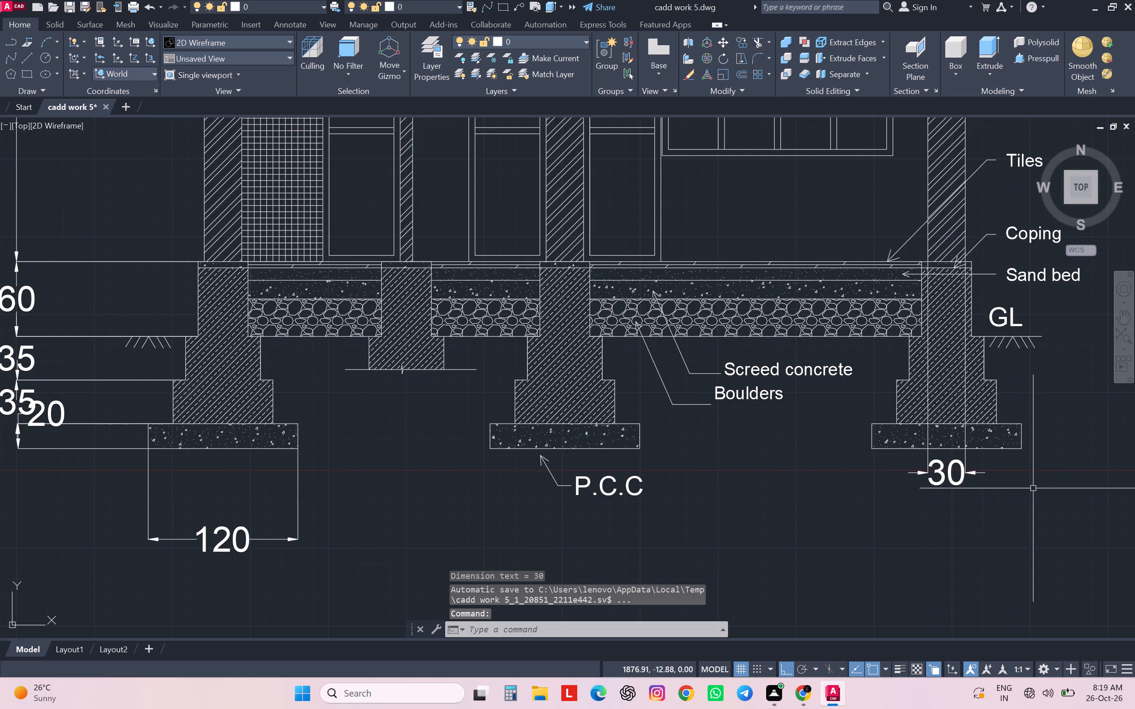
Add an aligned dimension across the rightmost plinth masonry at ground level, placed below the wall width dimension.
key(space)
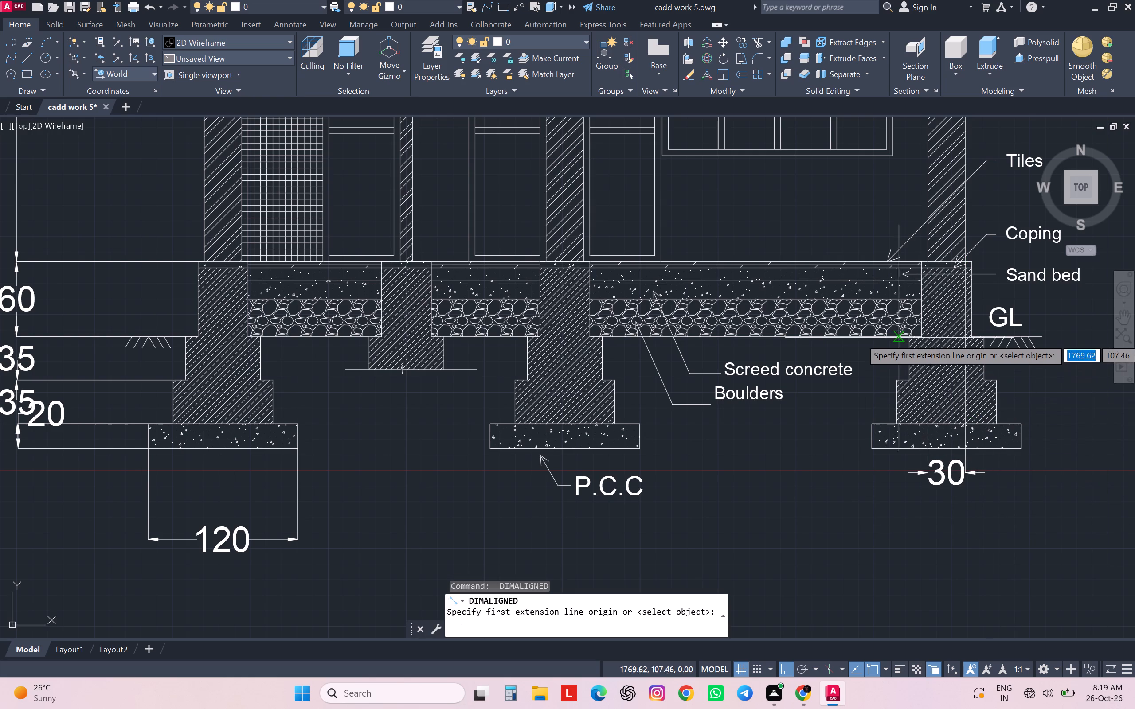
scroll(923, 332, up, 2)
click(919, 343)
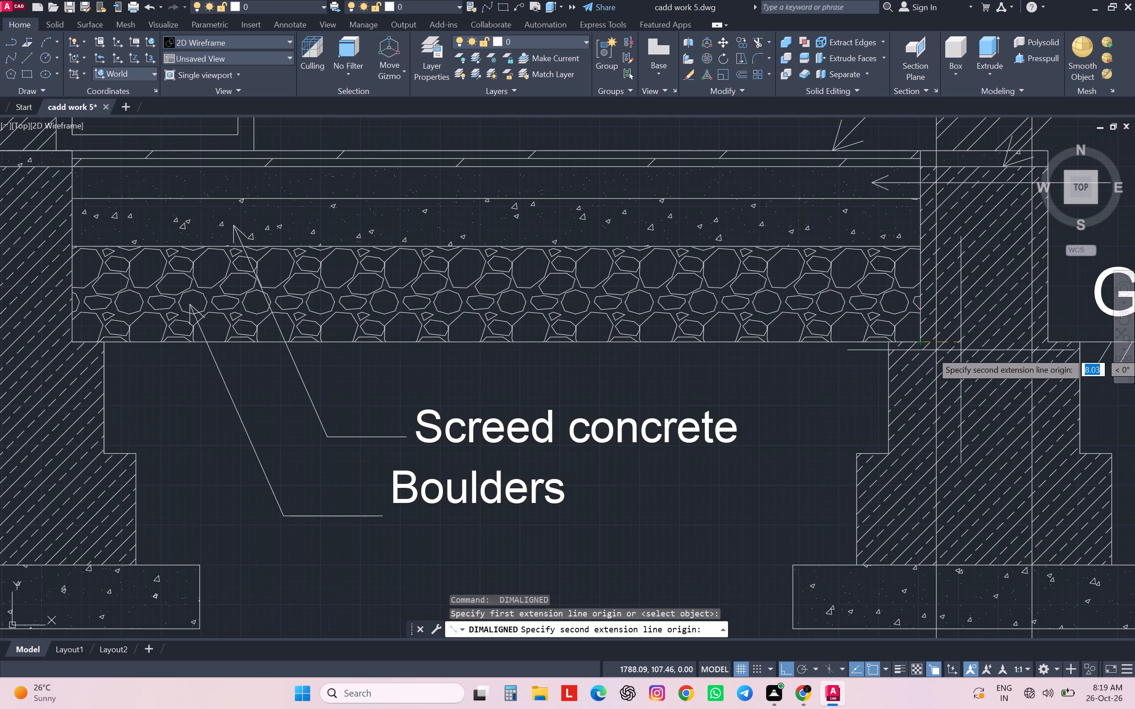
scroll(1038, 343, up, 3)
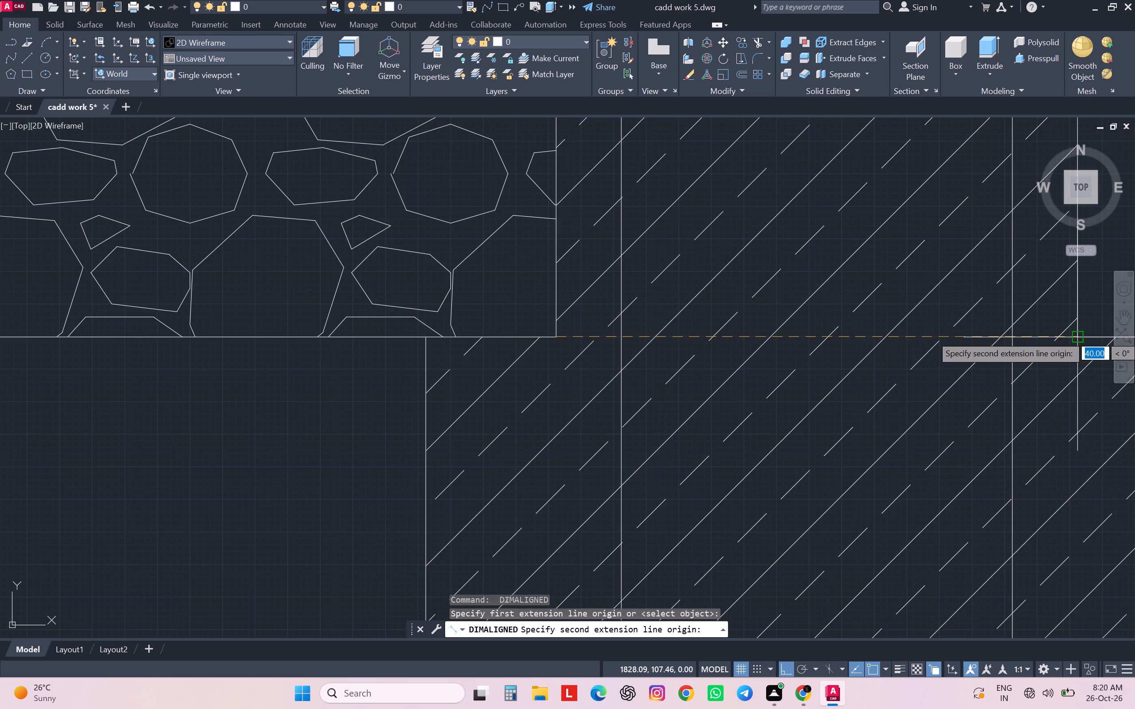
click(1080, 335)
scroll(1080, 335, down, 6)
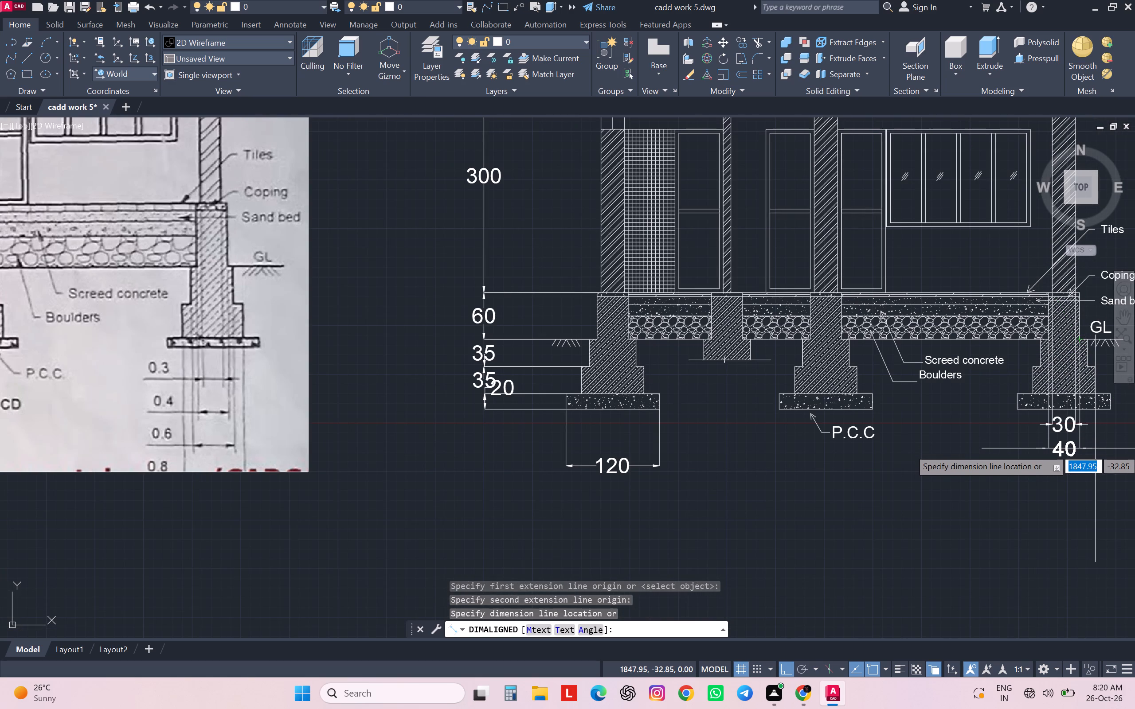
click(1095, 448)
Add an aligned dimension across the top of the rightmost foundation's upper step, placed below the plinth width dimension.
middle_drag(1063, 460, 905, 436)
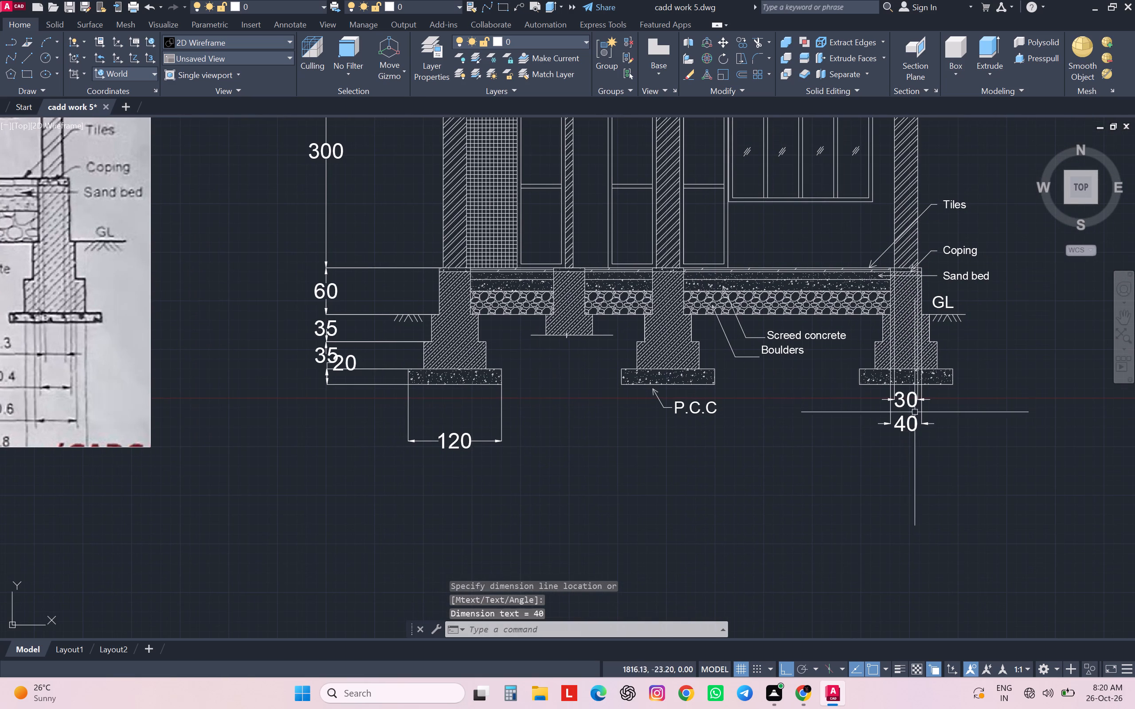
key(space)
scroll(916, 333, up, 1)
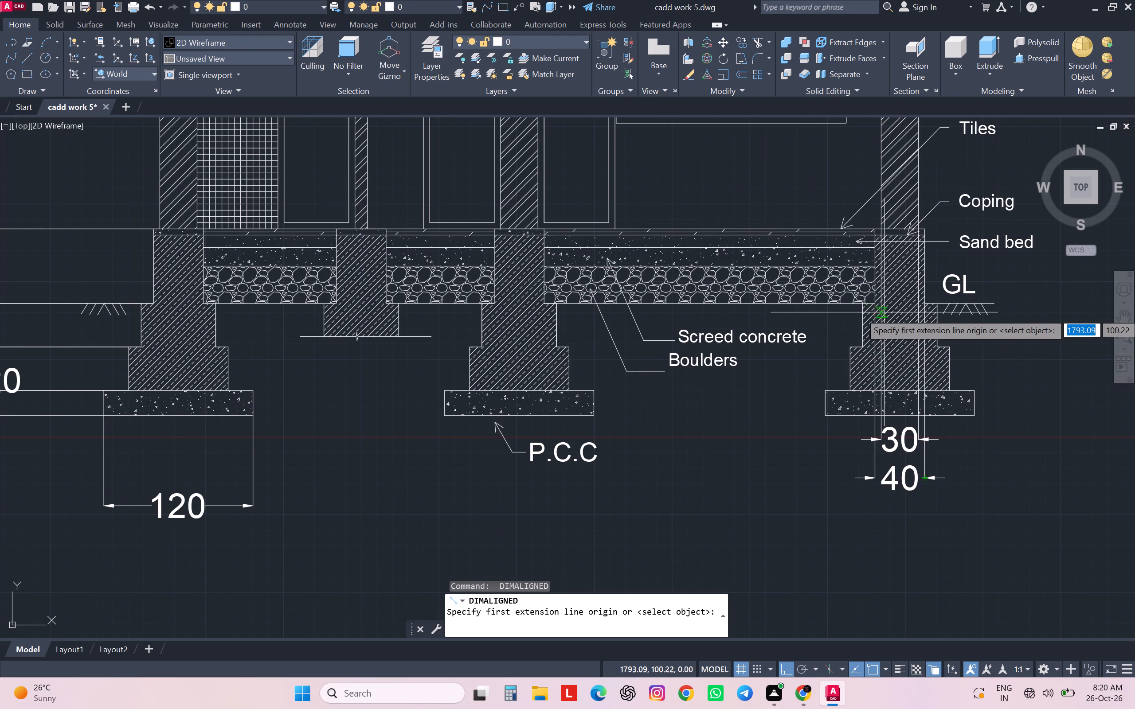
scroll(876, 309, up, 2)
click(842, 299)
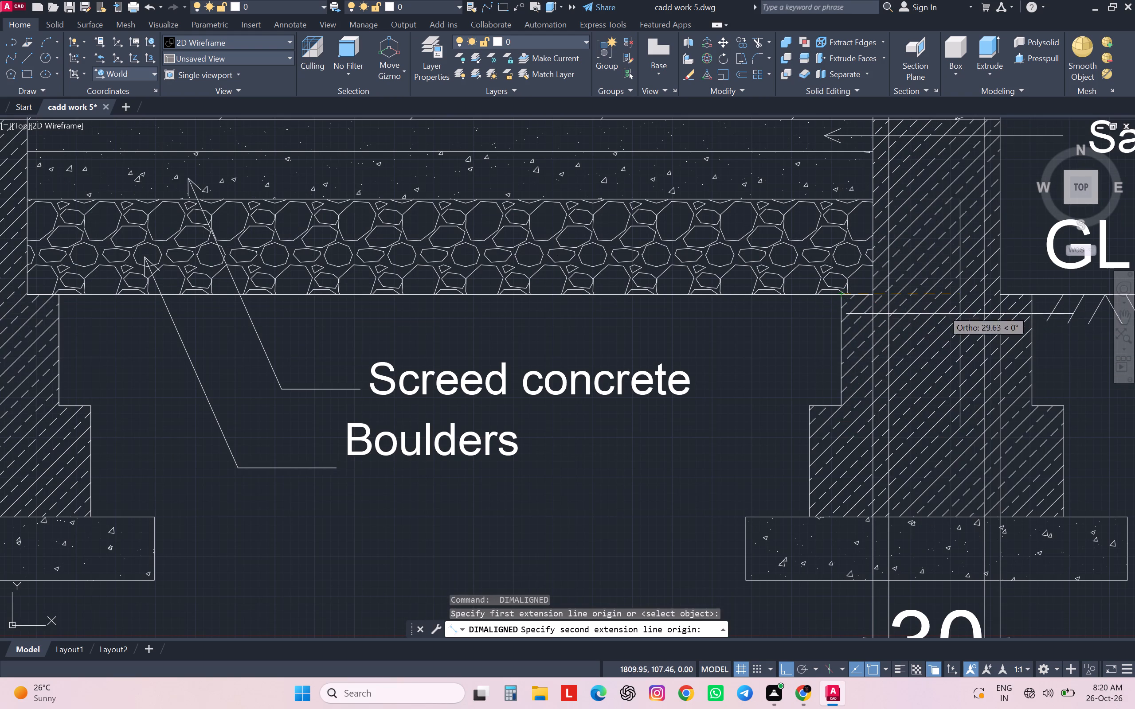
click(1032, 296)
scroll(1031, 295, down, 3)
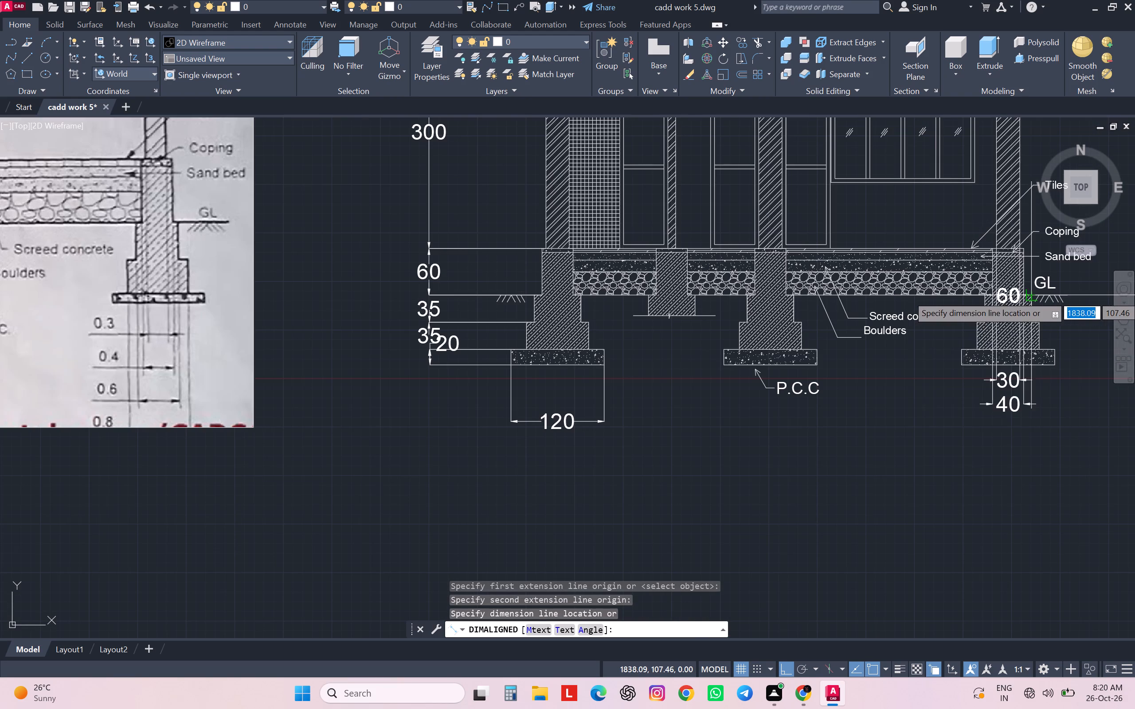
click(1043, 425)
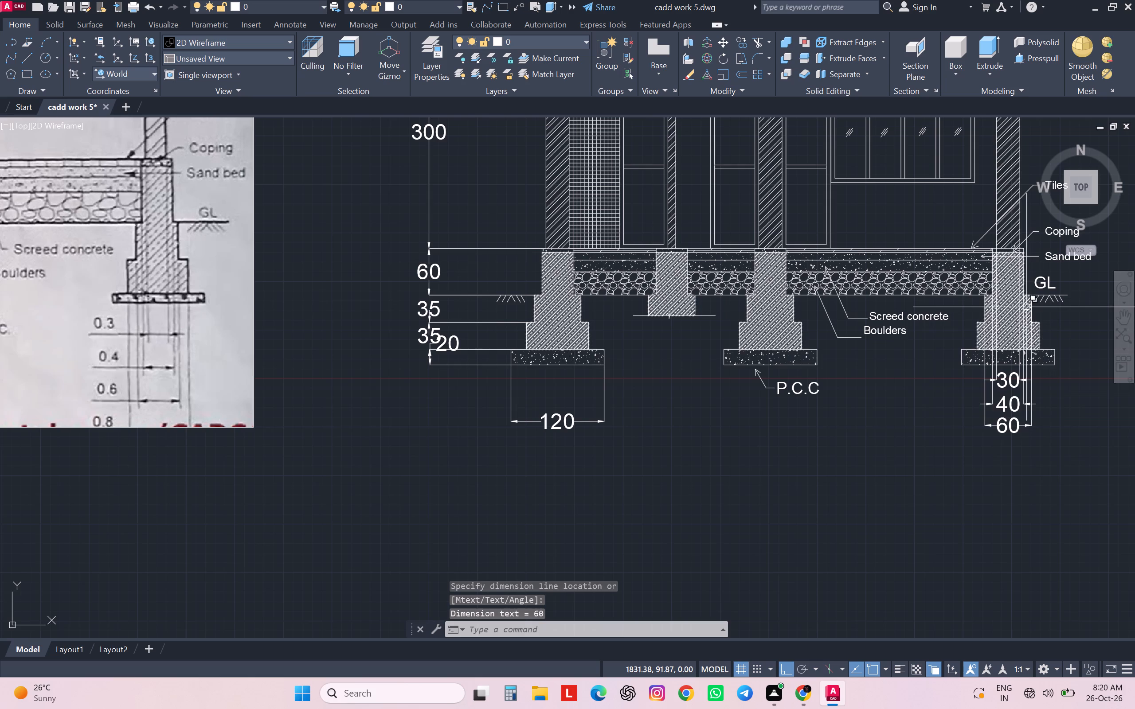
Add an aligned dimension across the top of the rightmost foundation's lower step, placed below the other three width dimensions.
middle_drag(1026, 307, 967, 309)
key(space)
scroll(973, 358, up, 1)
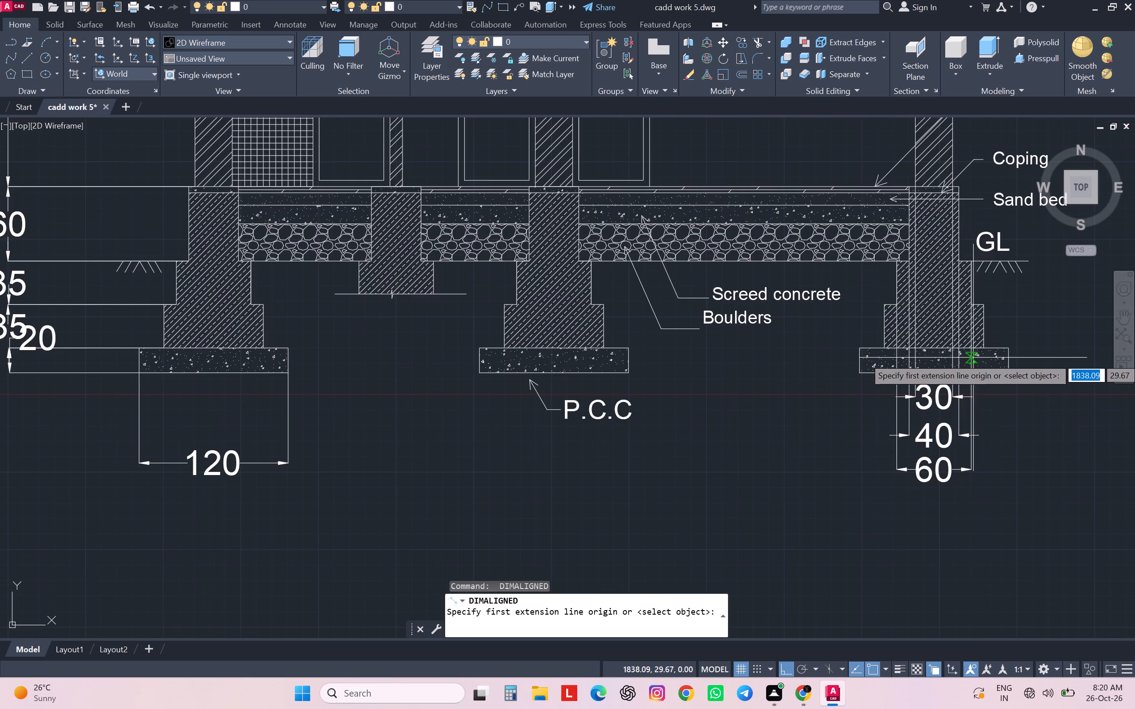
scroll(908, 313, up, 1)
scroll(868, 300, up, 4)
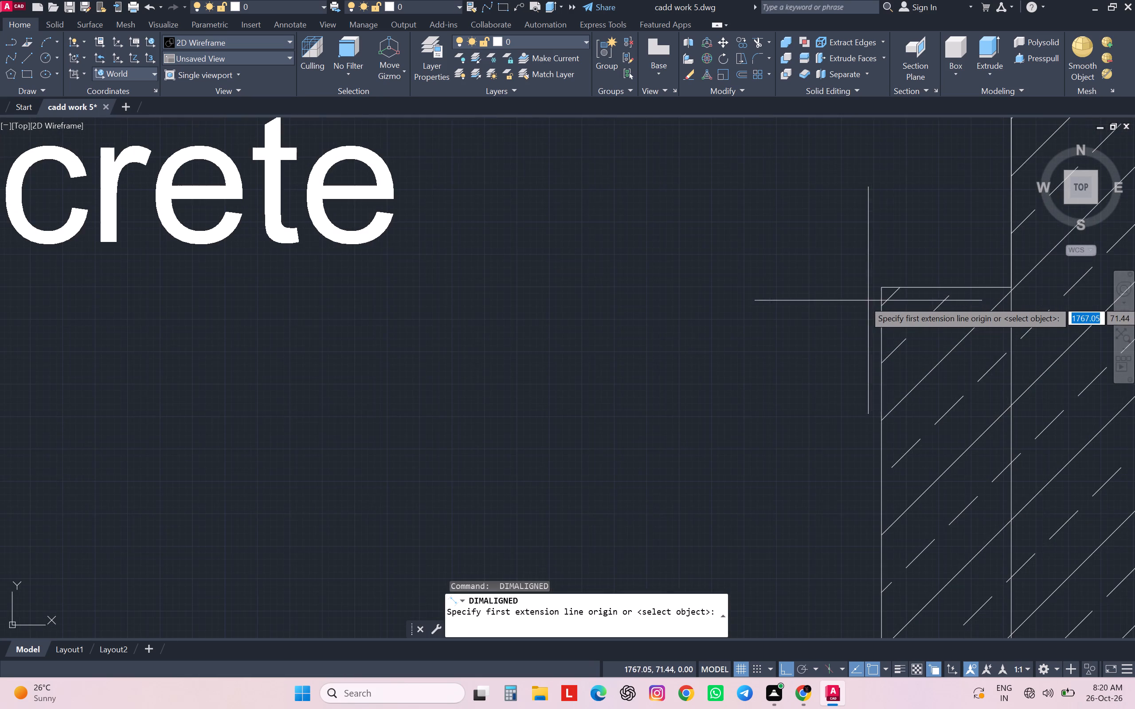
click(885, 291)
scroll(885, 291, up, 1)
scroll(885, 291, down, 5)
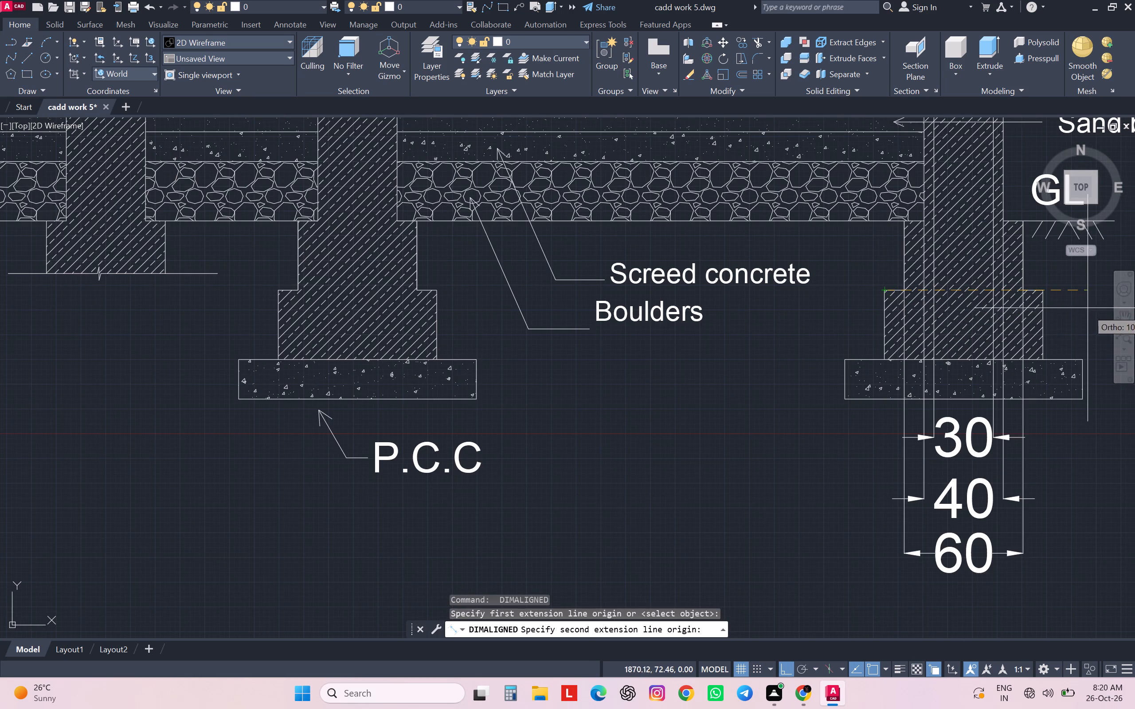
scroll(1056, 303, up, 2)
click(1019, 273)
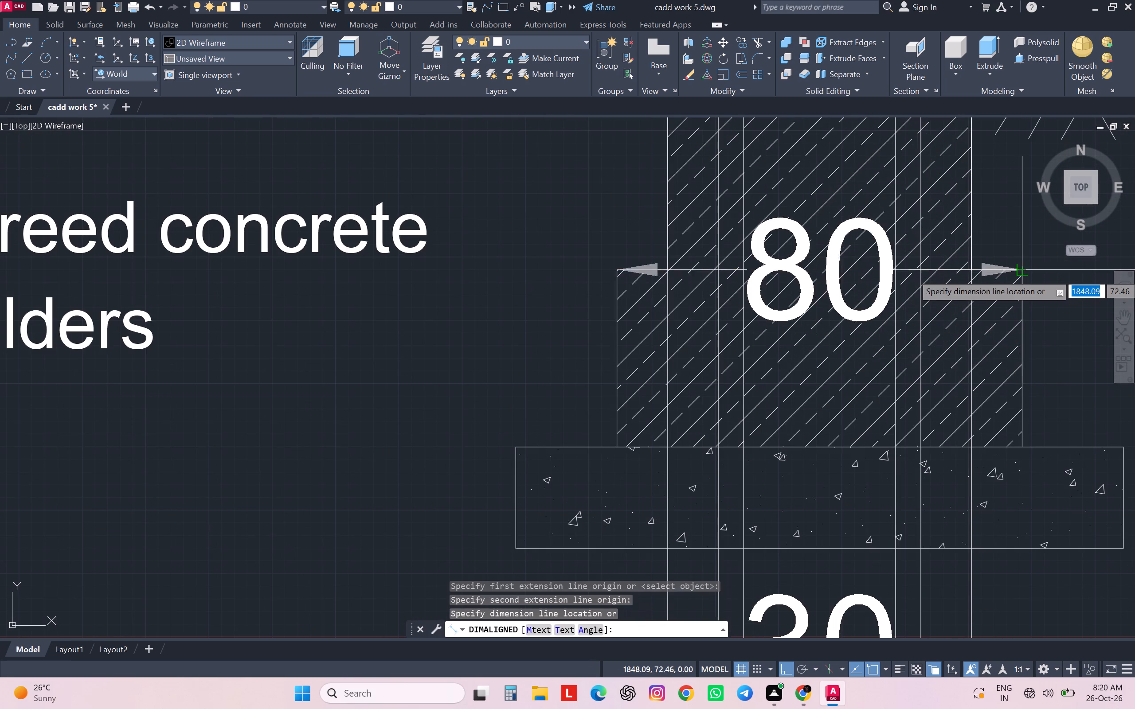
scroll(1019, 273, down, 4)
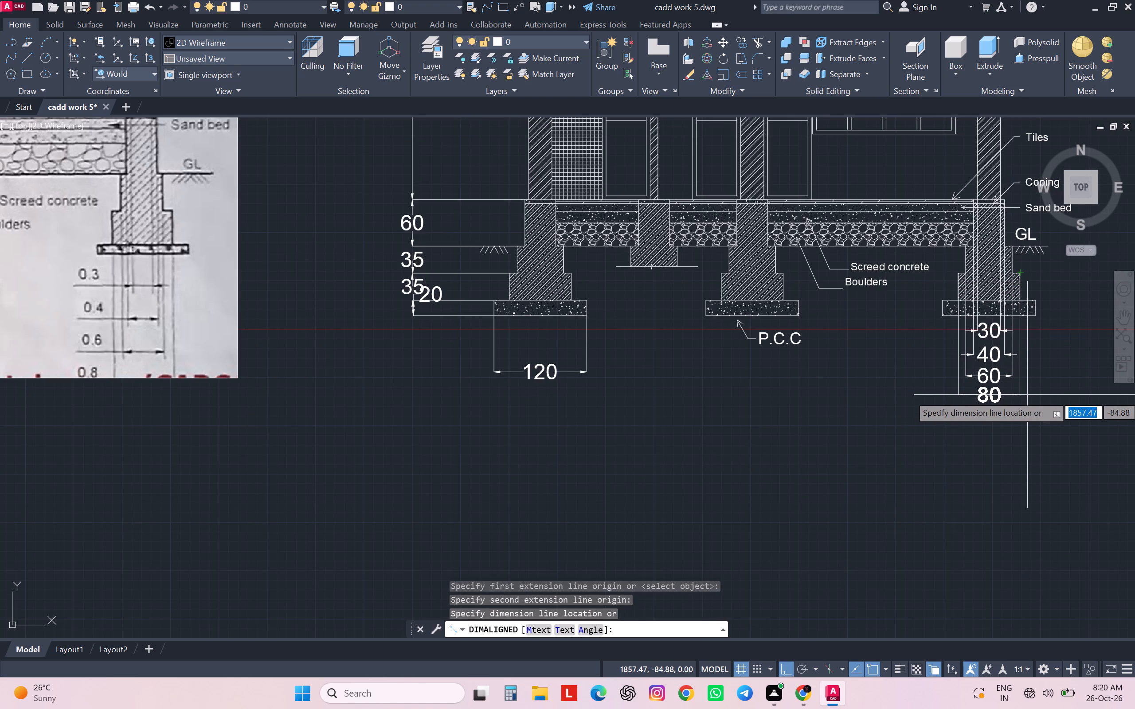
click(1027, 395)
scroll(1062, 451, down, 1)
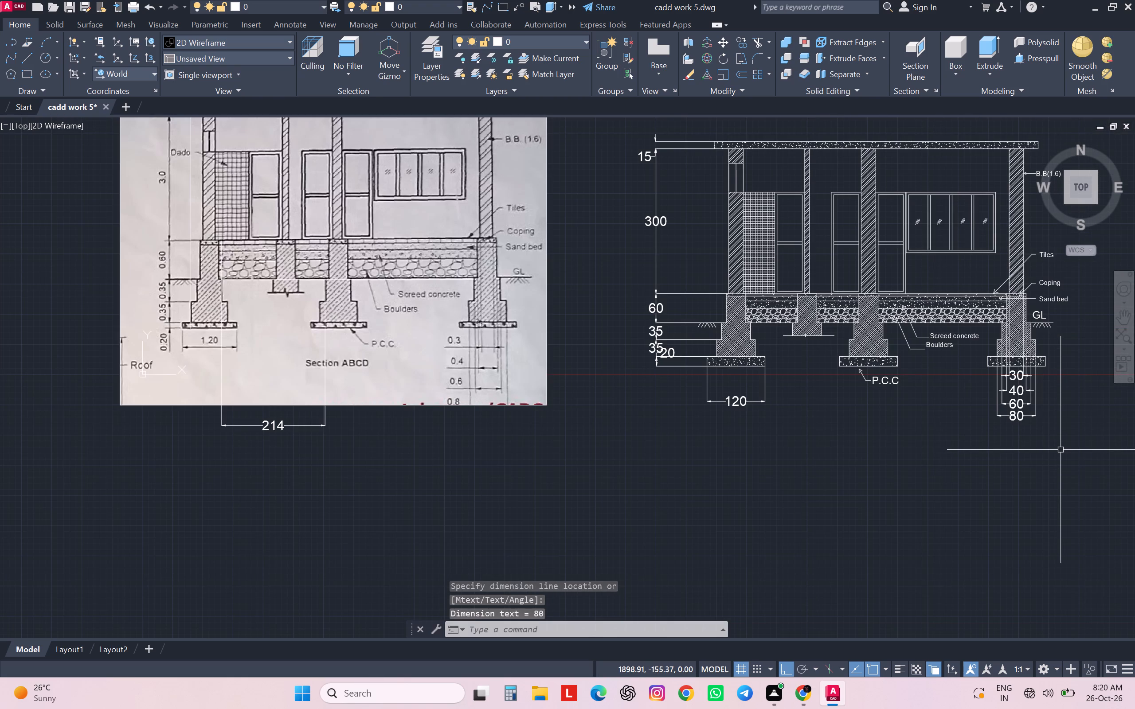
key(Escape)
key(Escape)
key(Escape)
key(Escape)
key(Escape)
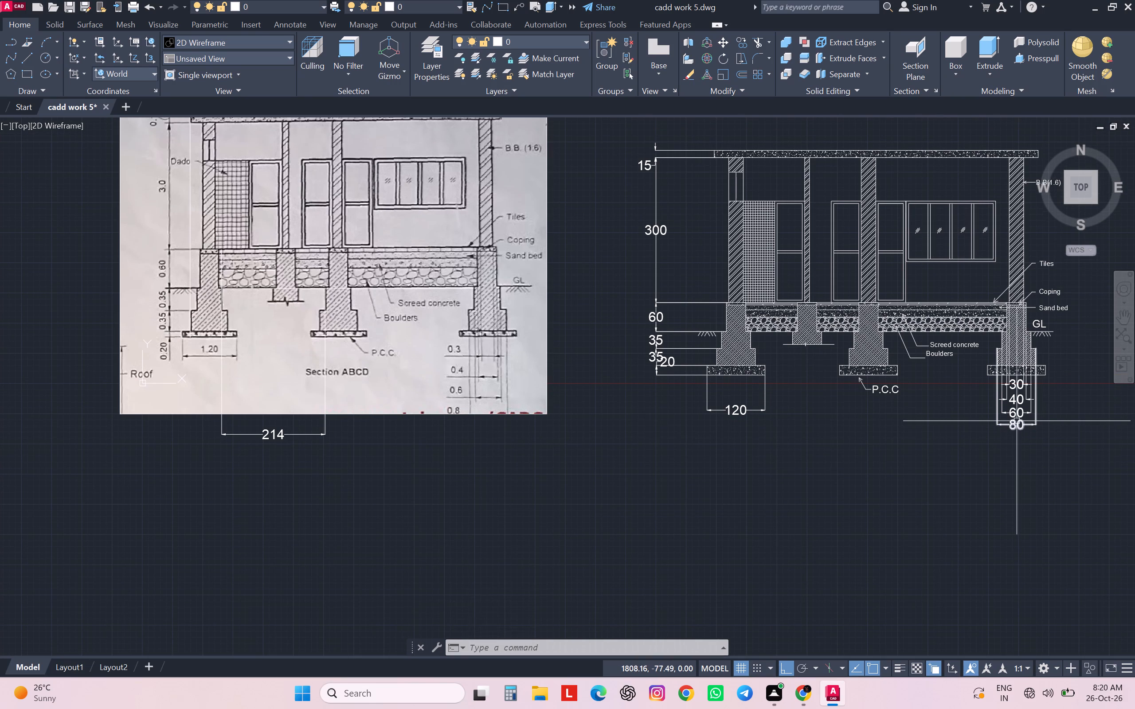
Set the Standard dimension style's text height to 10 and make that style current.
key(d)
key(Return)
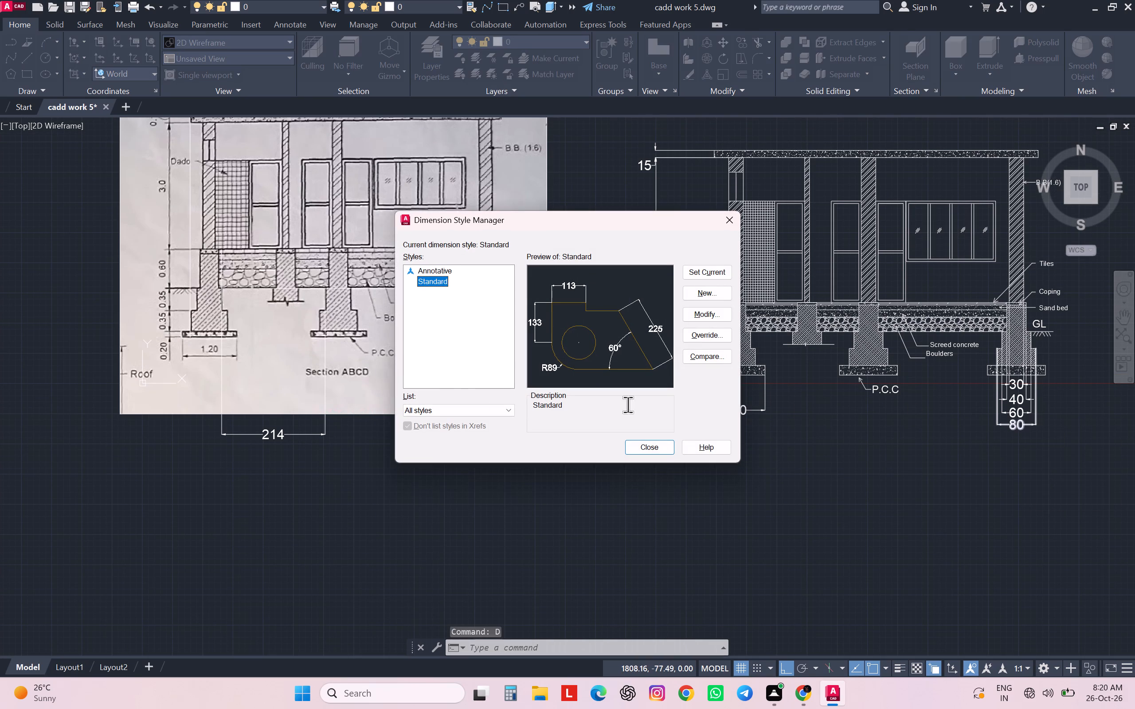
click(705, 314)
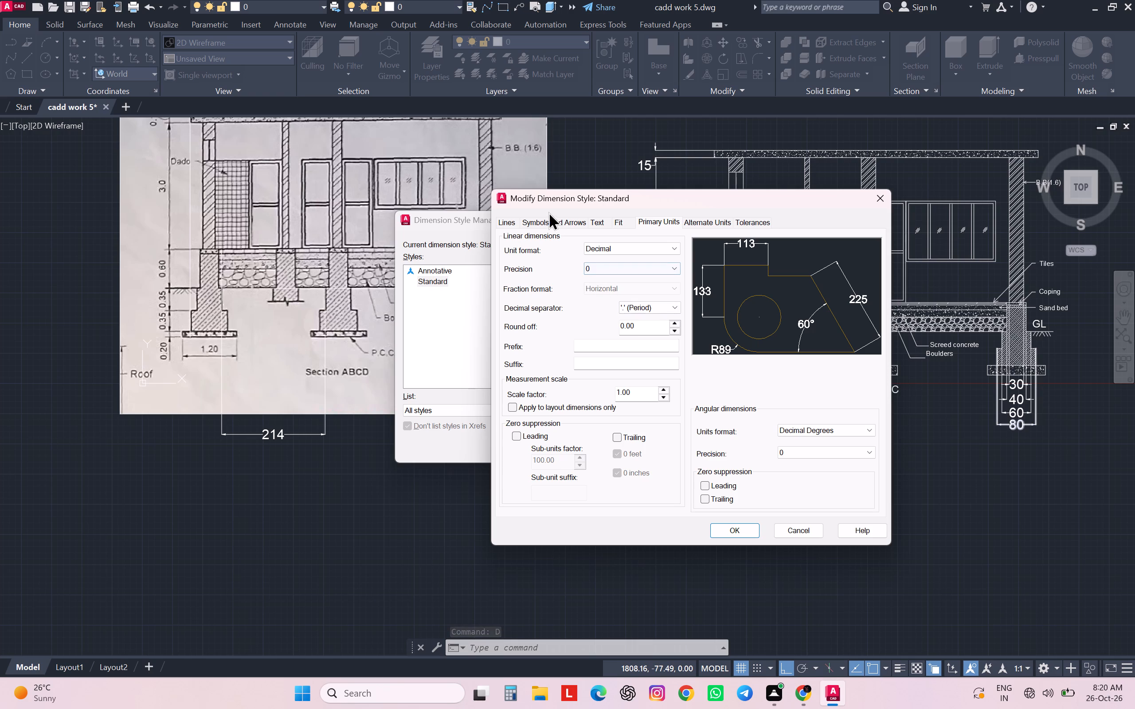
click(510, 220)
click(595, 222)
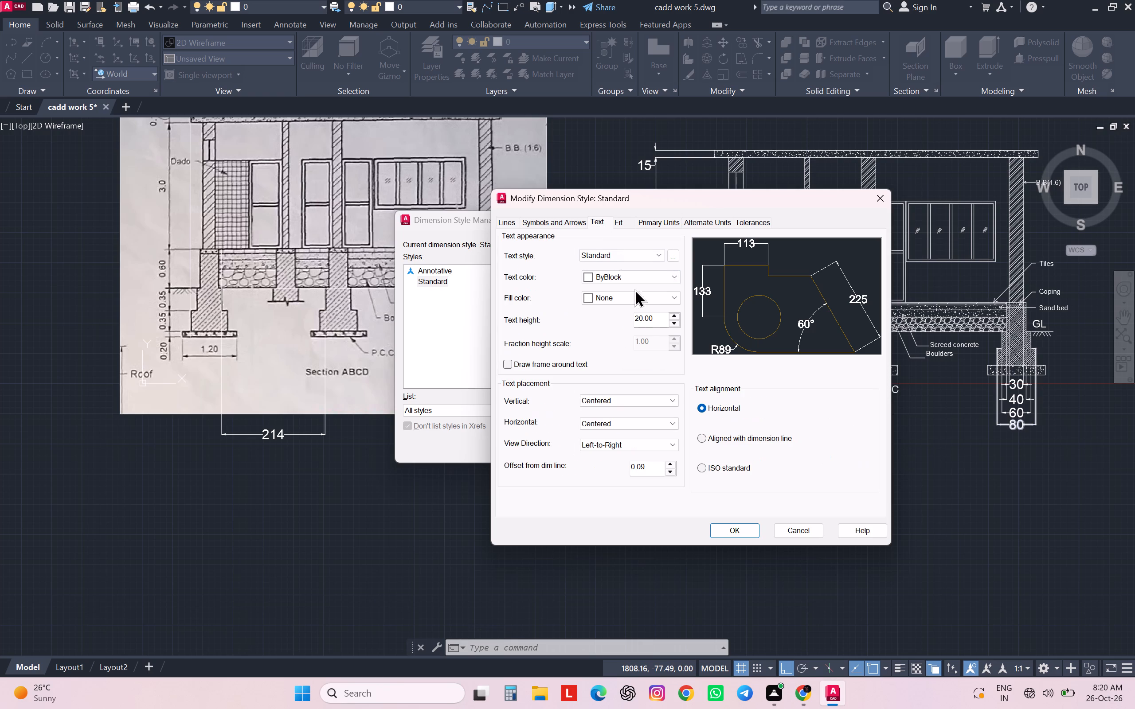
drag(657, 319, 621, 320)
text(10)
key(Return)
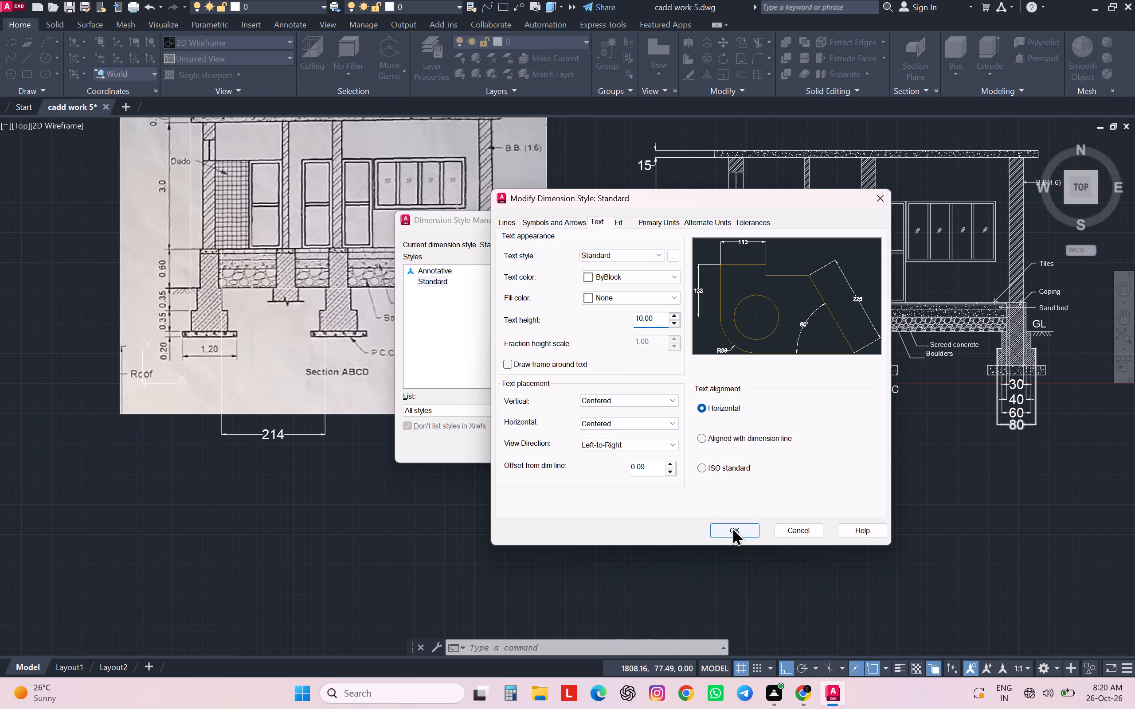
click(732, 527)
click(709, 274)
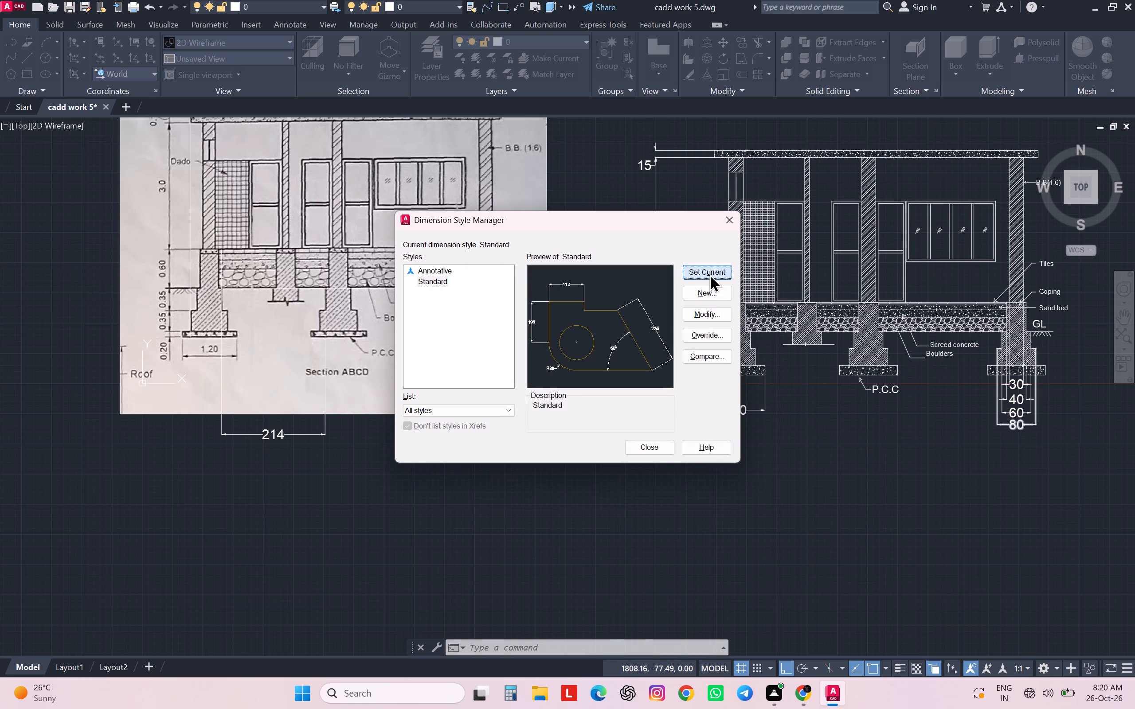
click(659, 445)
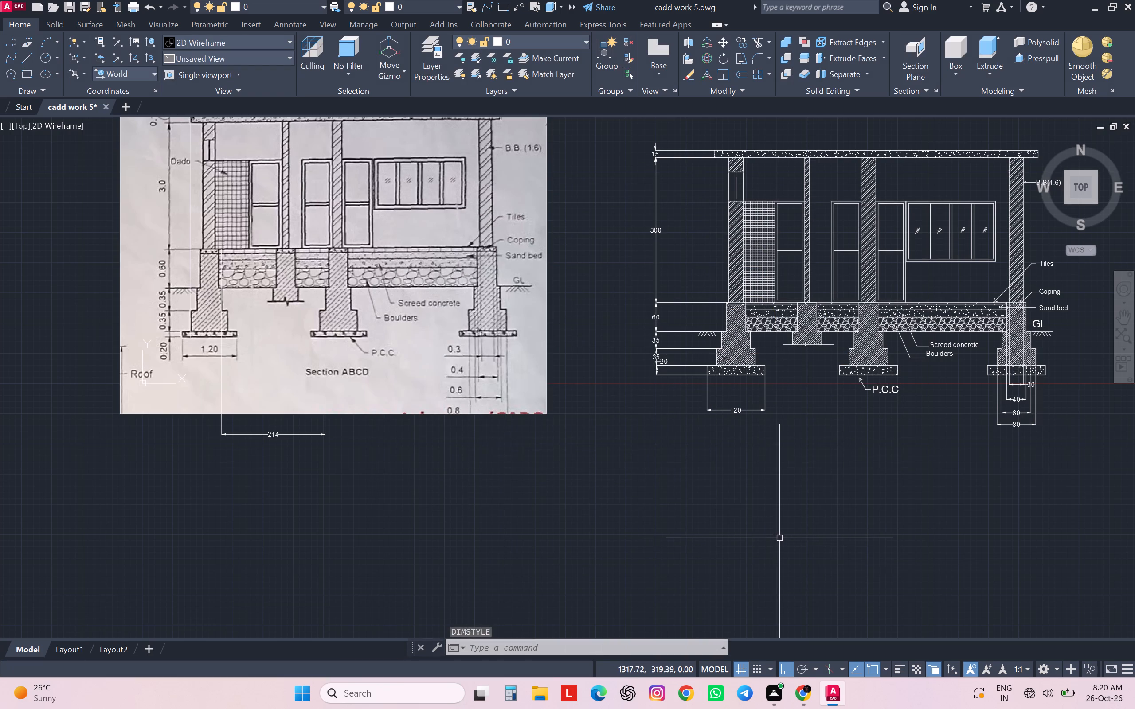
click(785, 534)
key(Escape)
key(Escape)
key(Escape)
key(Escape)
key(Escape)
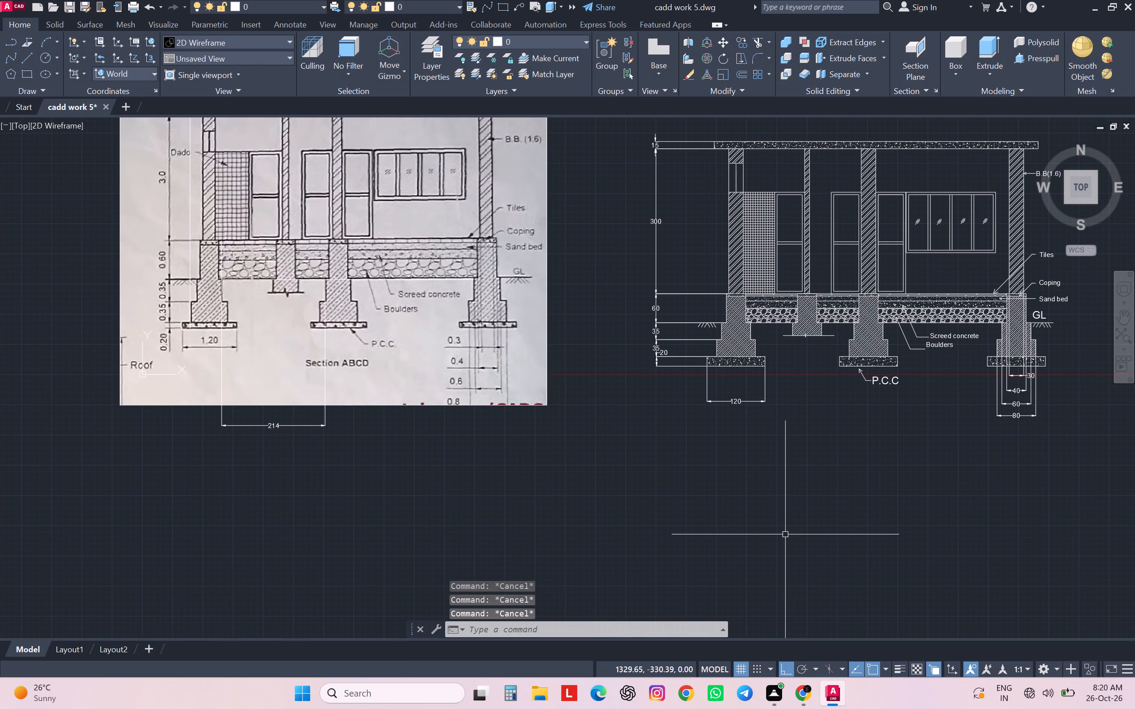
Add the multiline text label "RCC Slab" with text height 15 above the roof slab of the drawn section.
scroll(785, 533, down, 1)
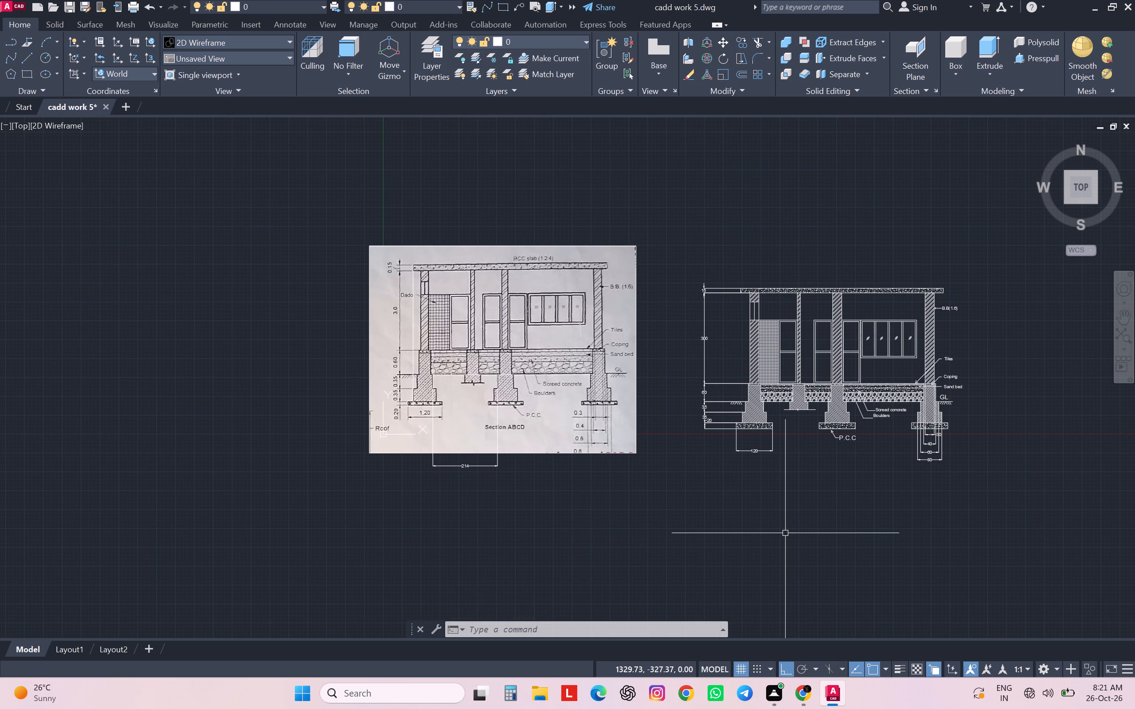
key(t)
key(Return)
scroll(787, 534, up, 1)
middle_drag(842, 333, 747, 401)
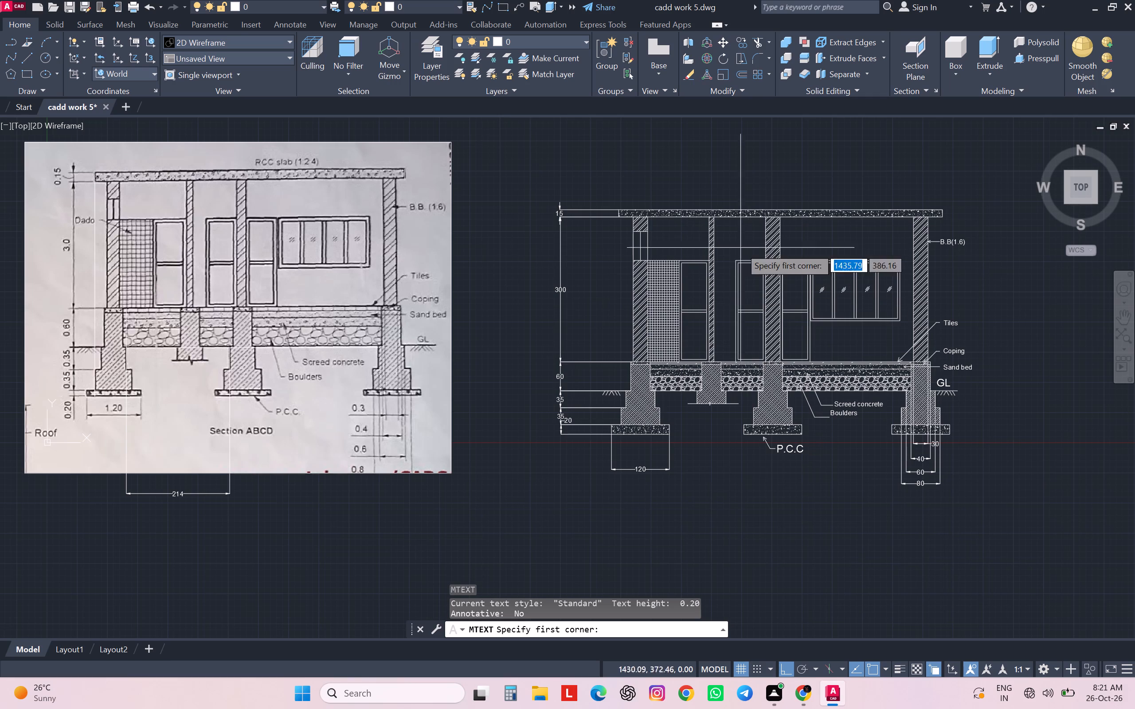
click(722, 192)
click(863, 205)
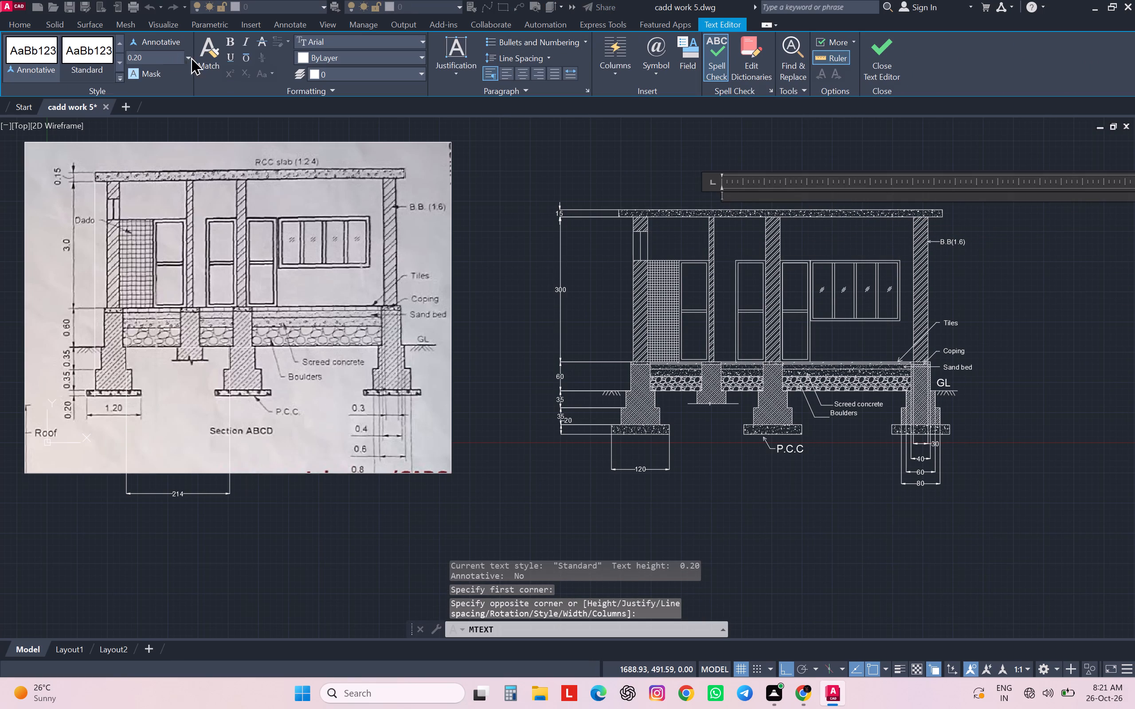
click(186, 56)
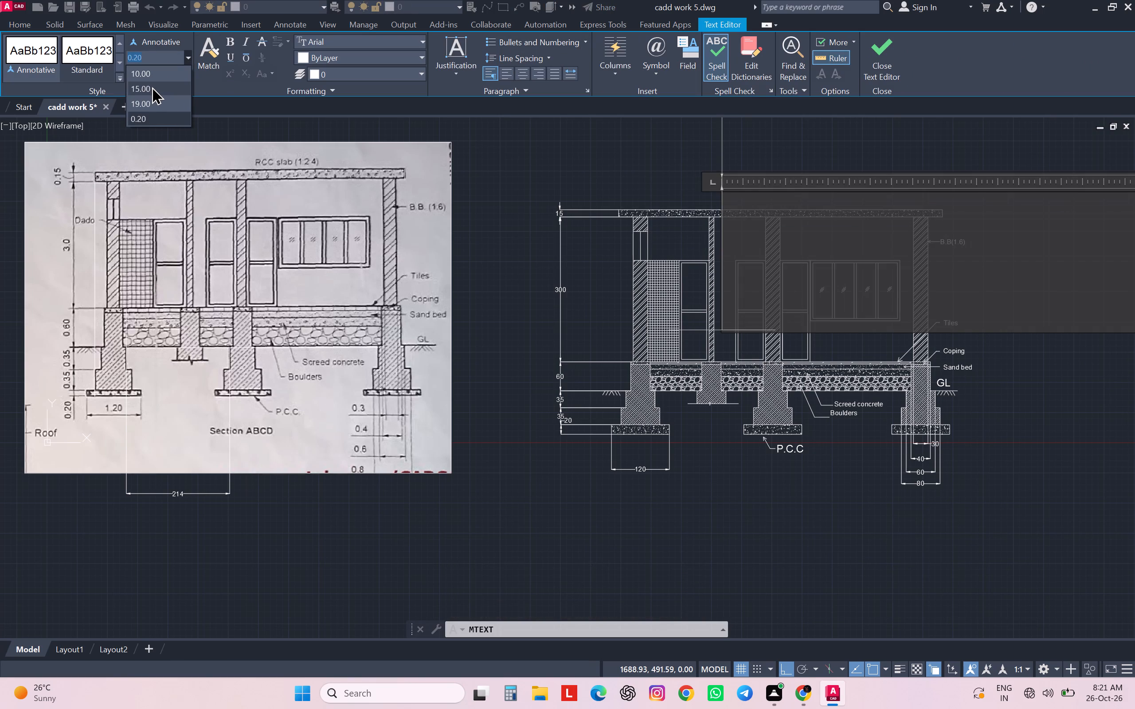
click(152, 86)
scroll(152, 86, down, 1)
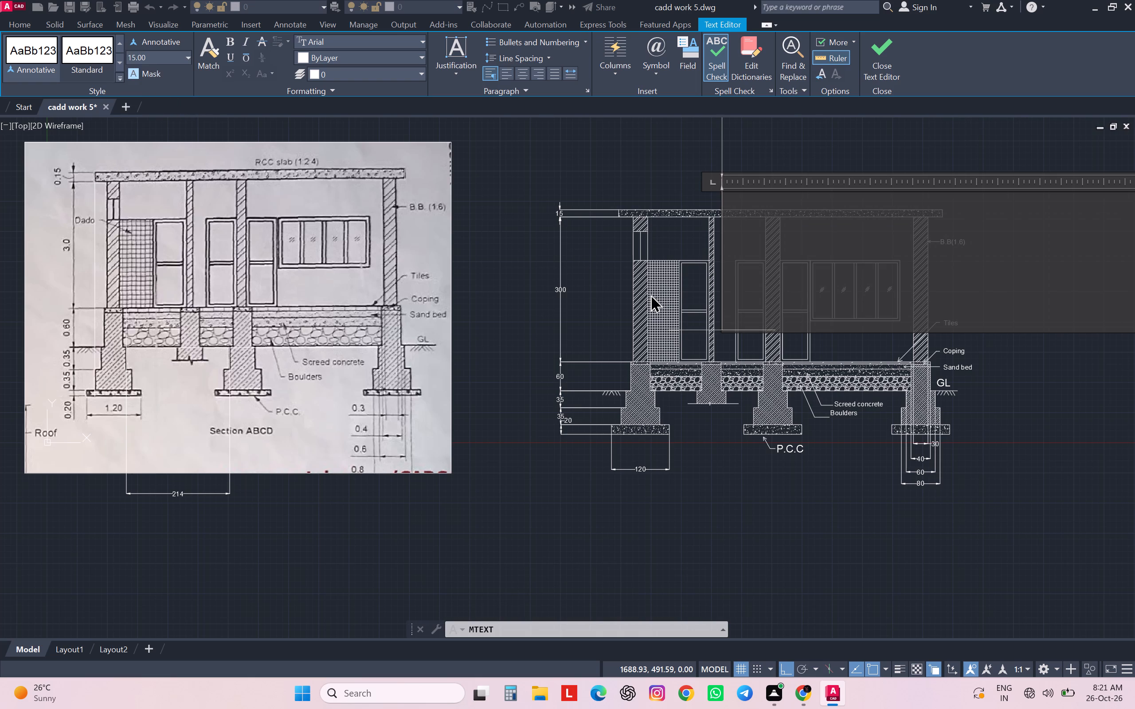
text(RCC)
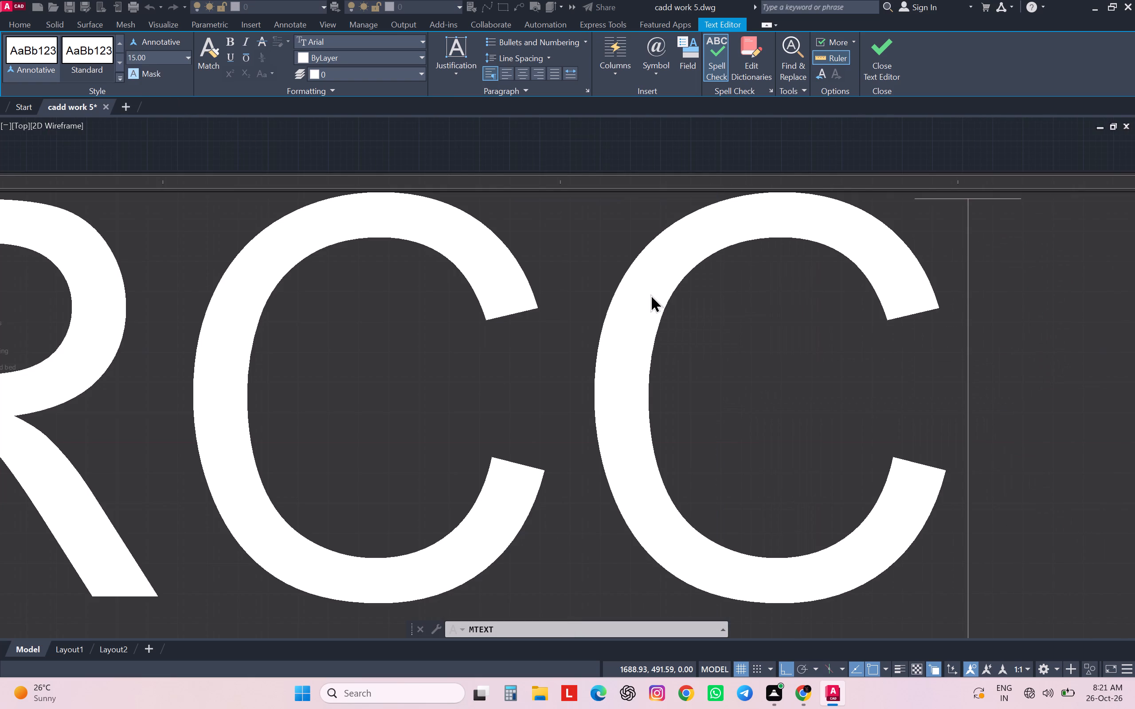
scroll(650, 294, down, 3)
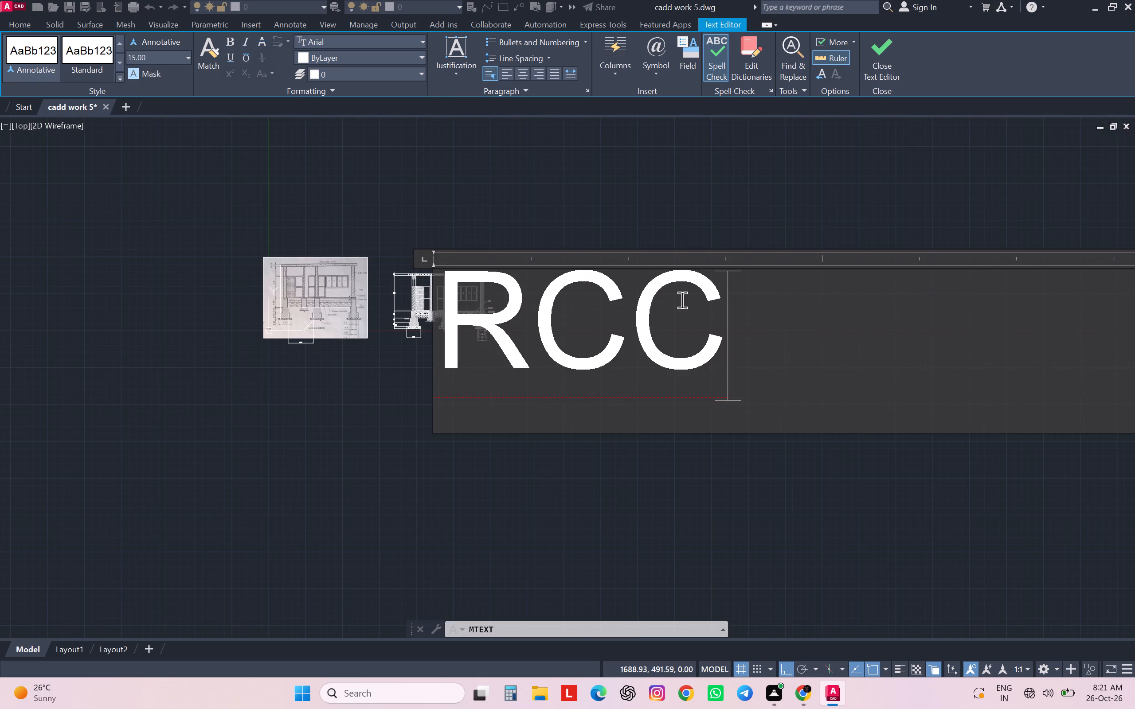
key(space)
key(s)
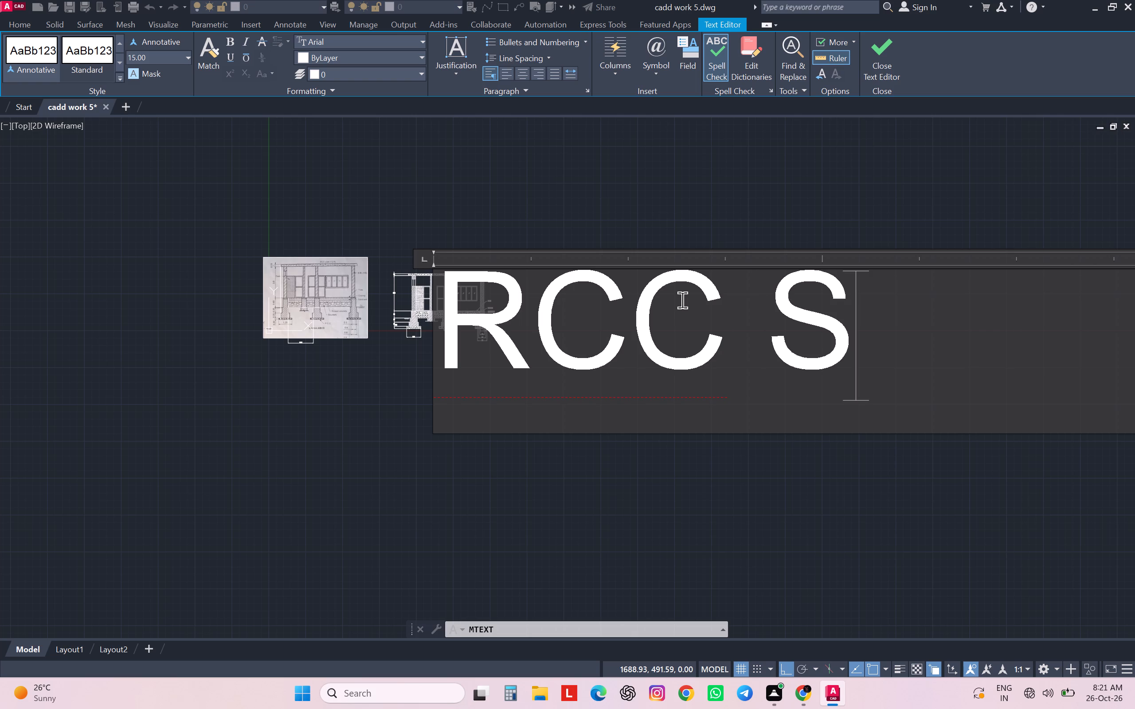
text(lab)
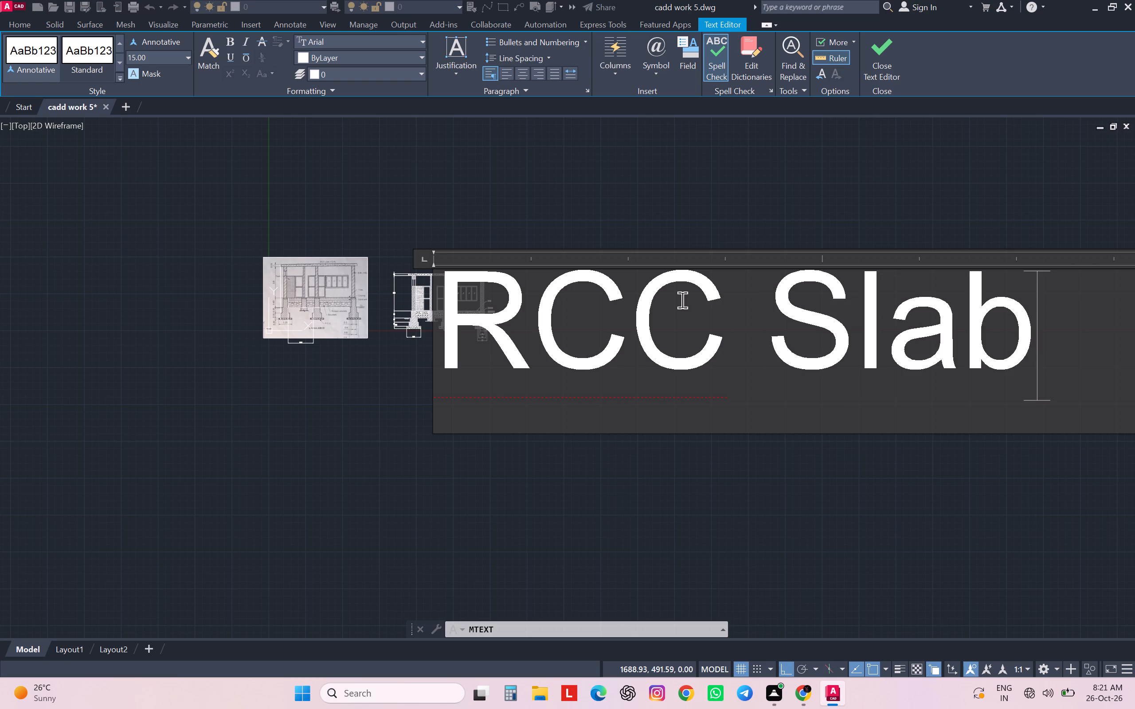
scroll(683, 300, up, 1)
scroll(650, 431, down, 2)
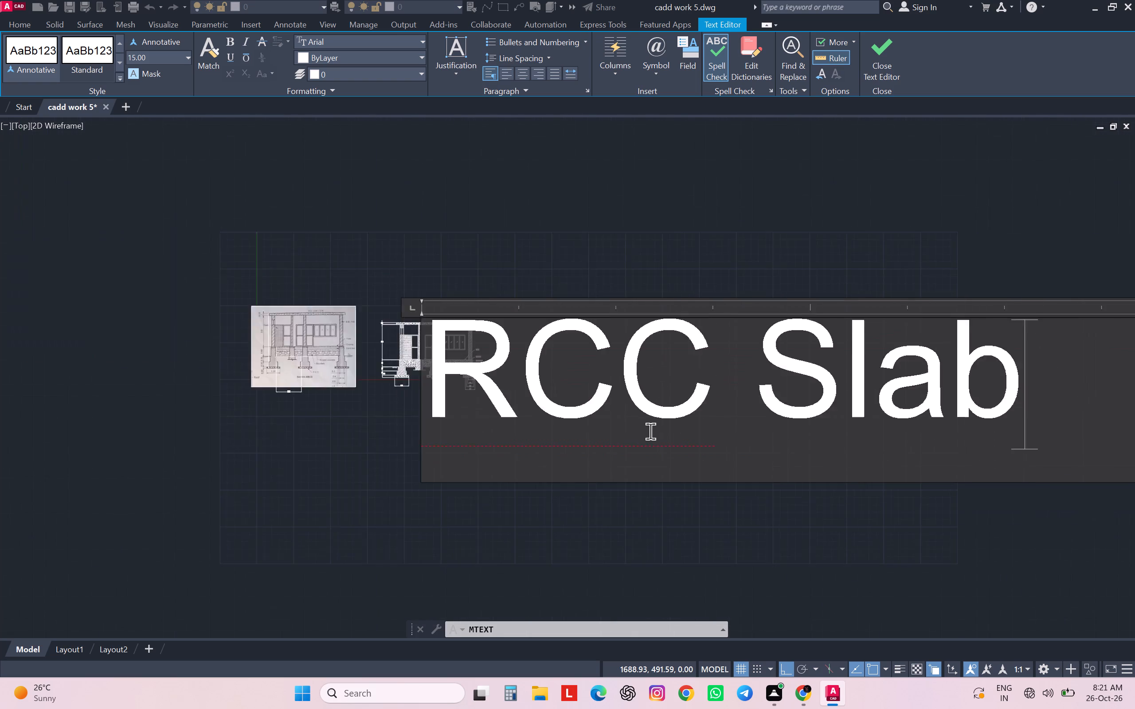
drag(626, 481, 622, 482)
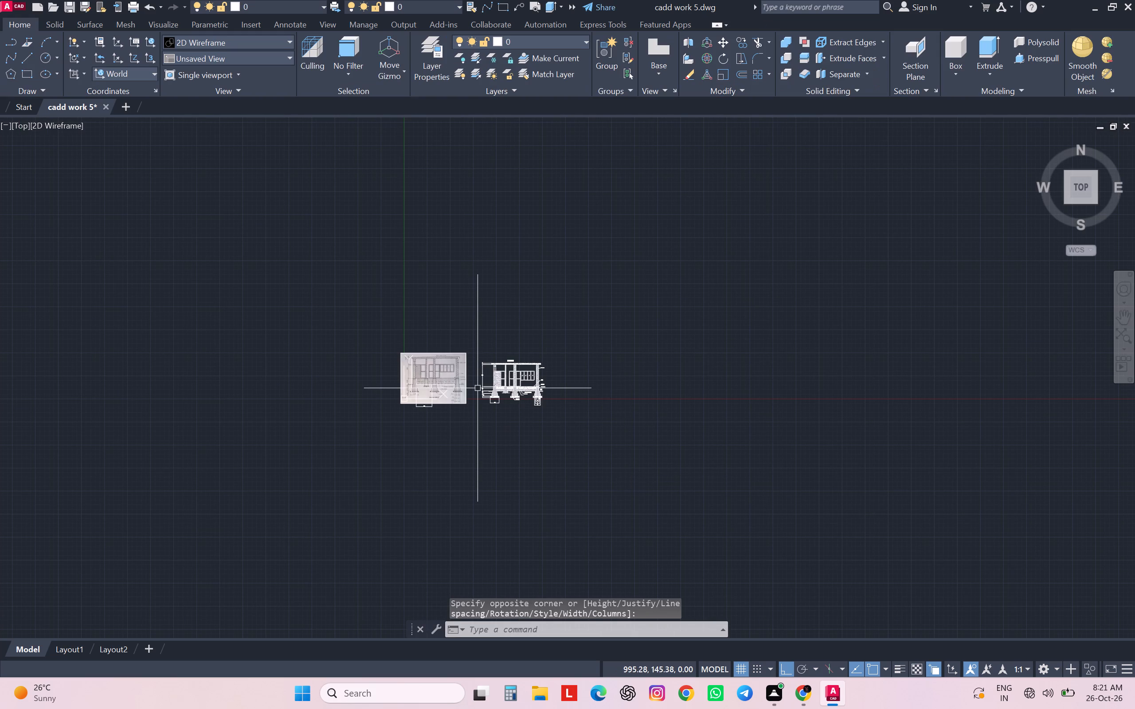
Extend the roof slab label above the drawn section to read "RCC Slab (1:2:4)".
scroll(478, 386, down, 1)
scroll(477, 386, up, 6)
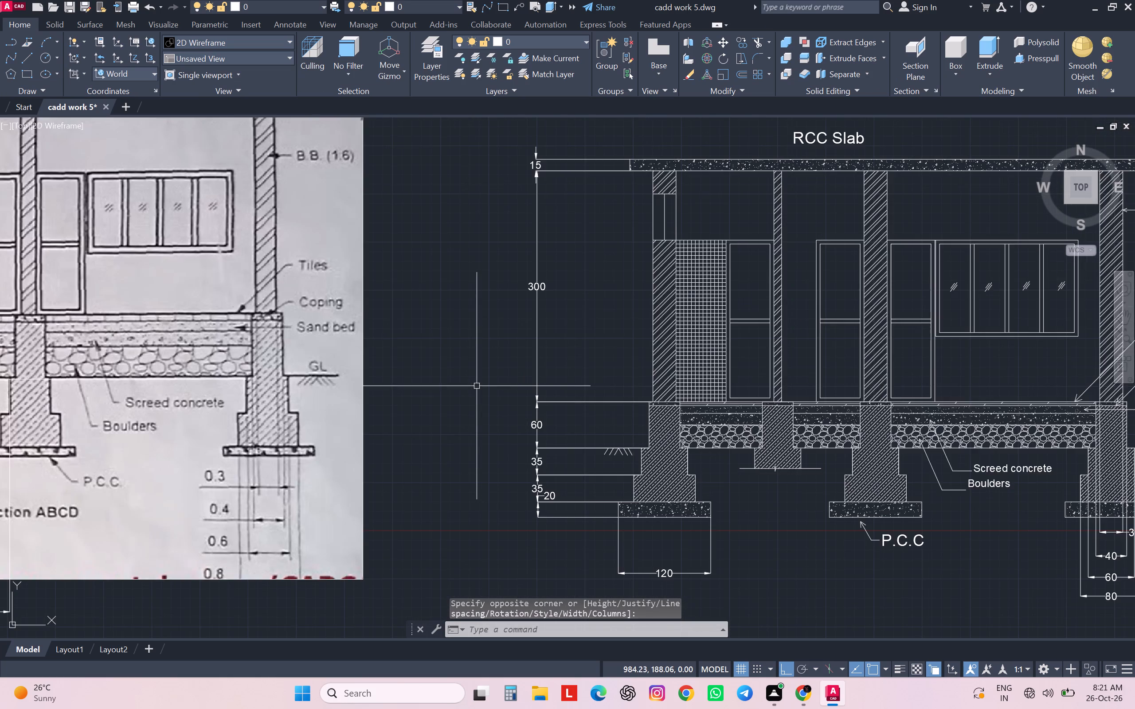
scroll(477, 386, down, 1)
middle_drag(477, 386, 463, 396)
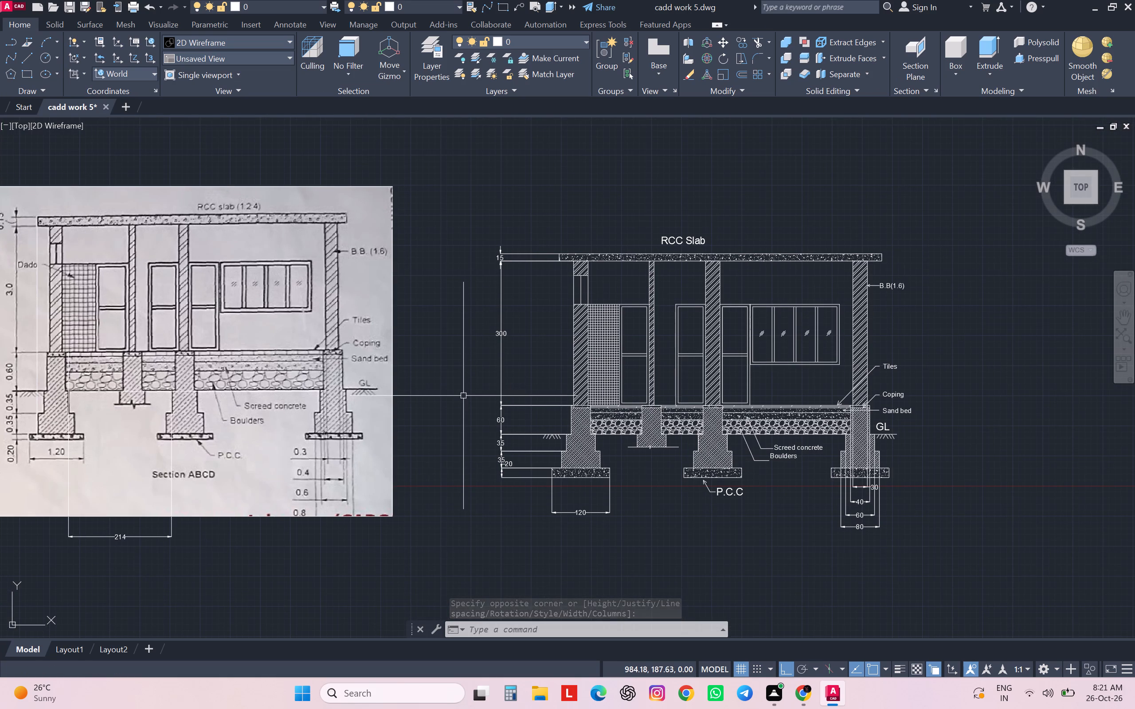
double_click(699, 243)
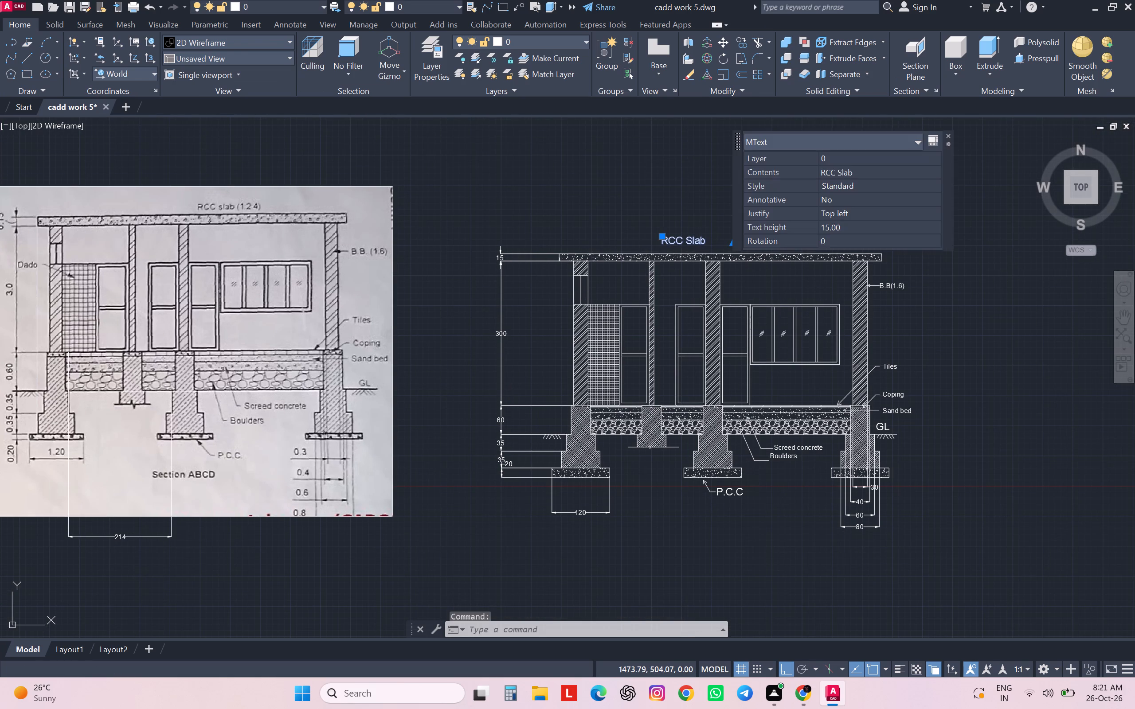
click(712, 236)
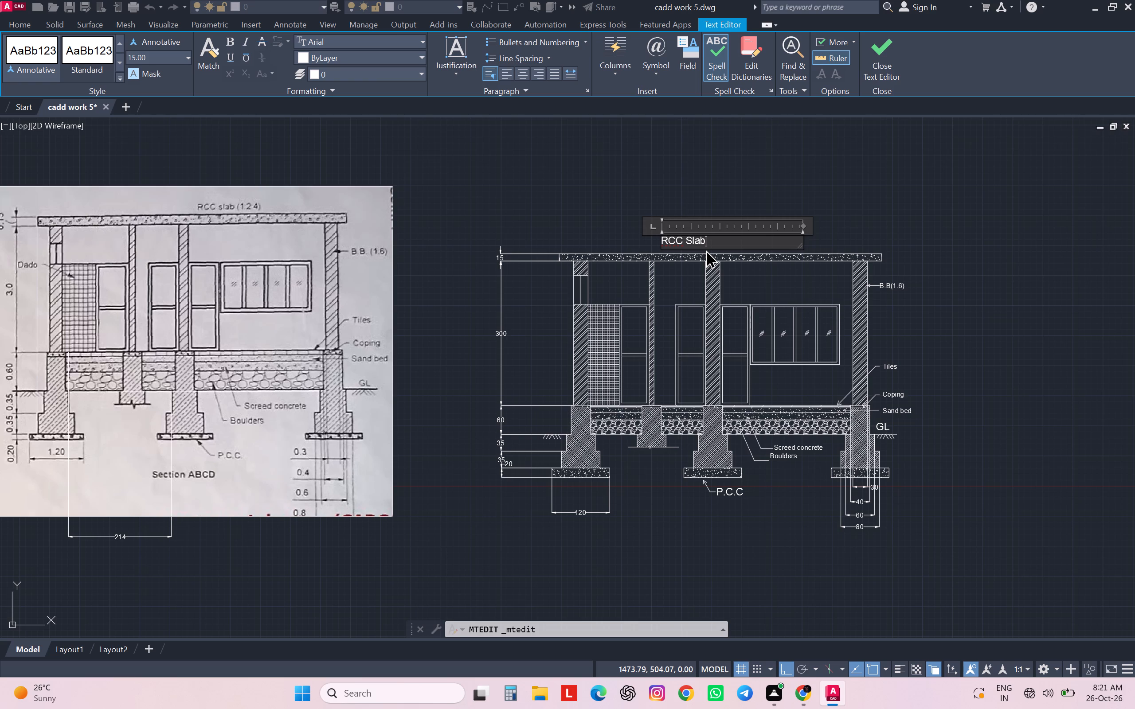
key(shift+parenleft)
key(End)
key(1)
key(semicolon)
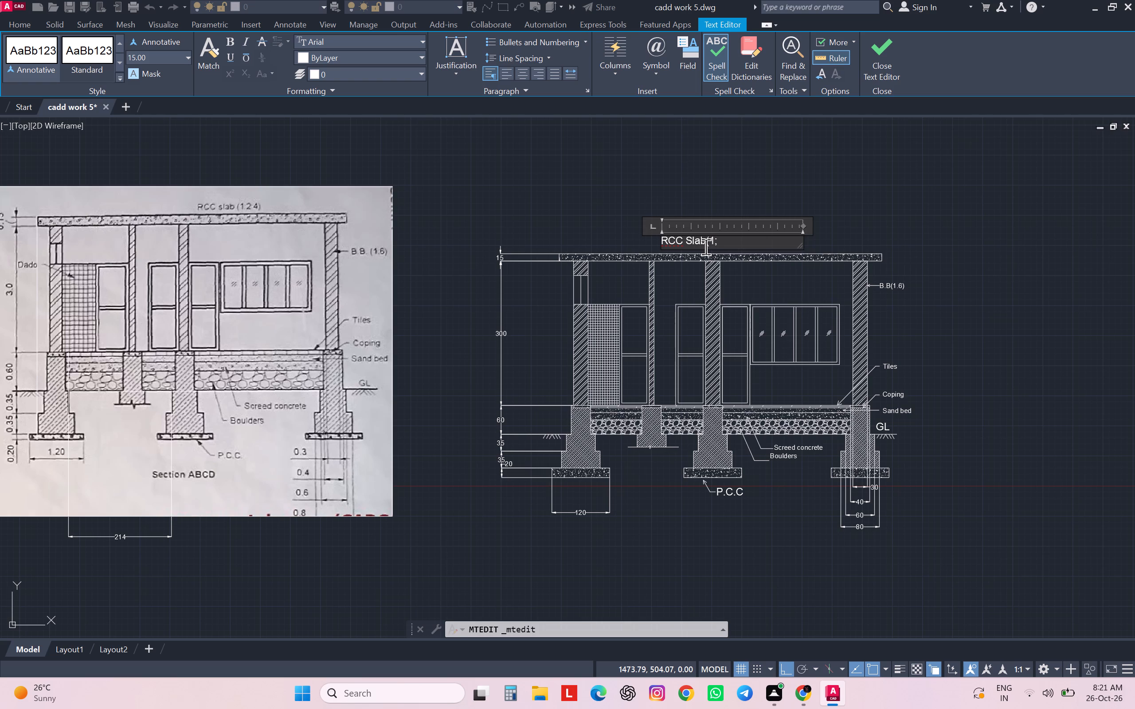
key(BackSpace)
key(shift+colon)
key(2)
key(shift+colon)
key(4)
key(shift+parenright)
scroll(716, 243, up, 2)
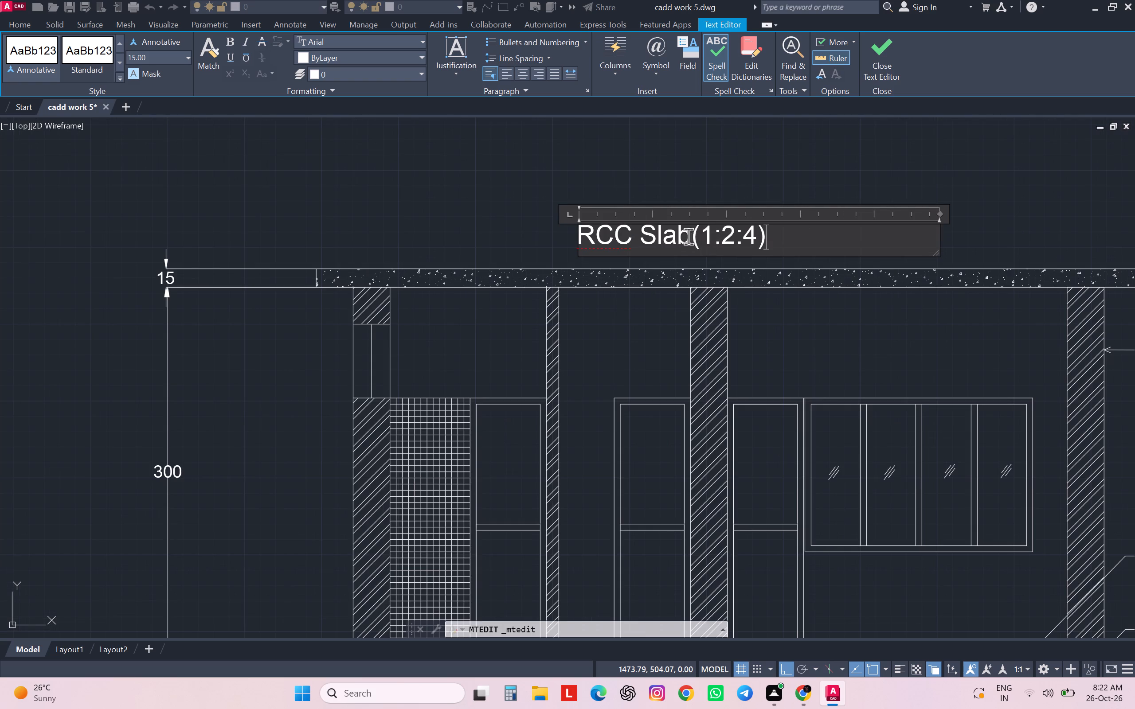
click(691, 235)
key(space)
scroll(761, 283, down, 2)
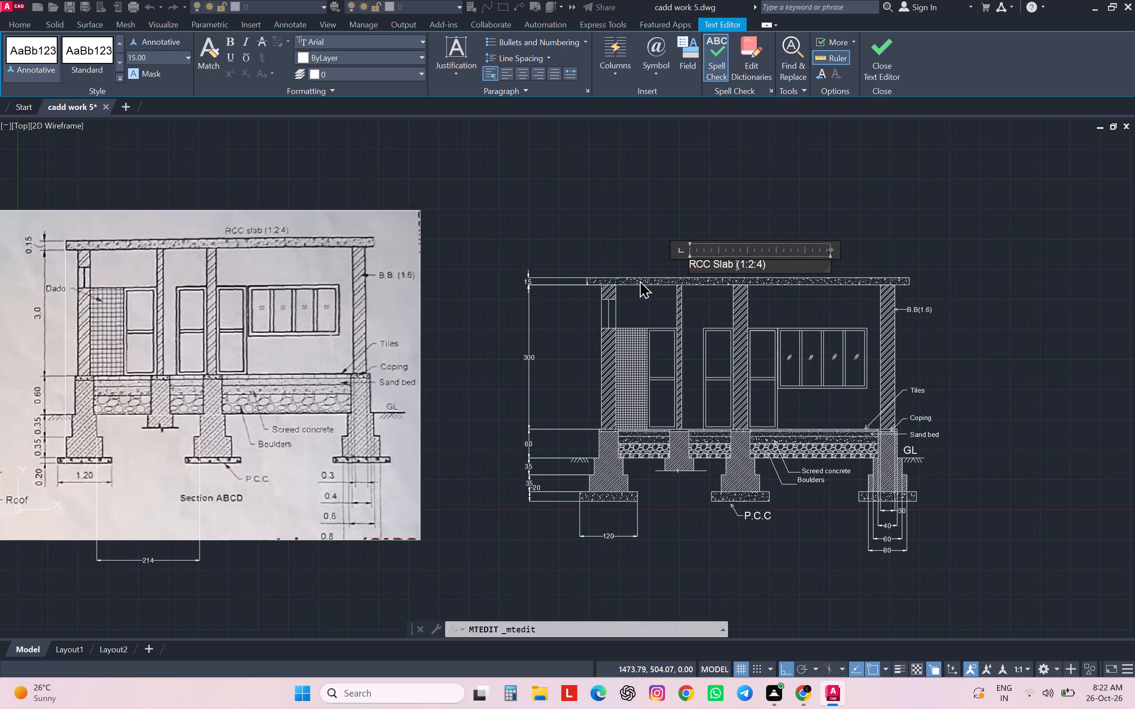
scroll(218, 230, up, 3)
scroll(218, 230, down, 5)
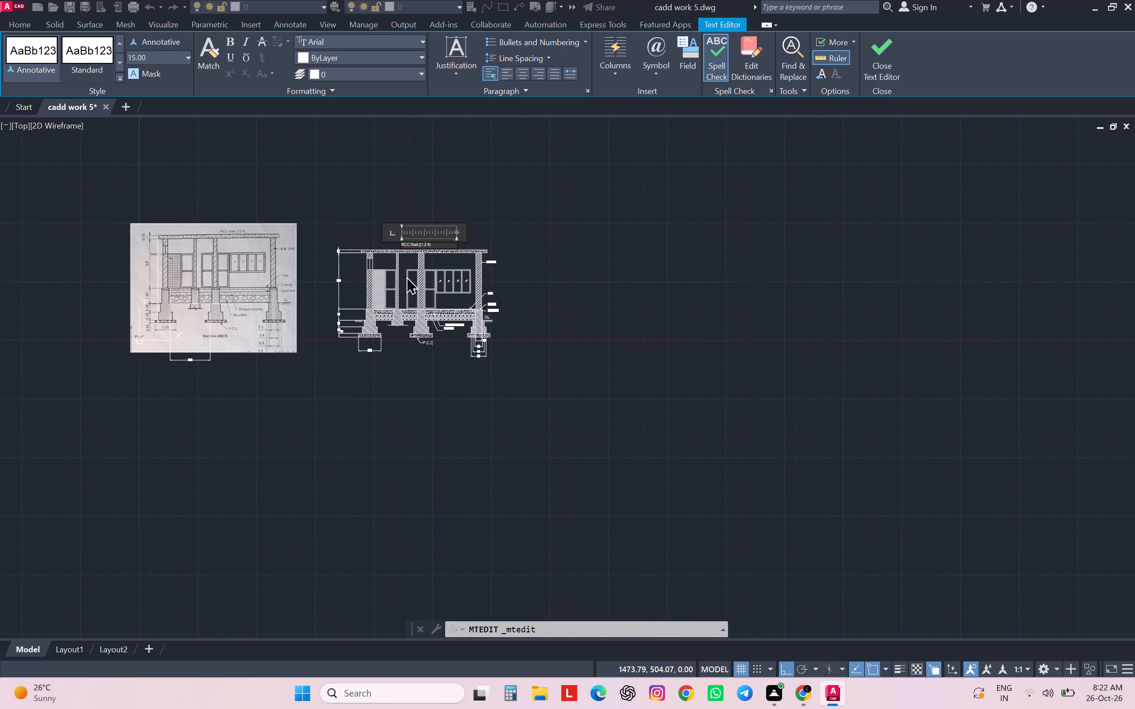
scroll(441, 250, up, 2)
click(622, 269)
Delete the reference image together with the leftover trace lines and dimension on and around it.
scroll(622, 269, down, 1)
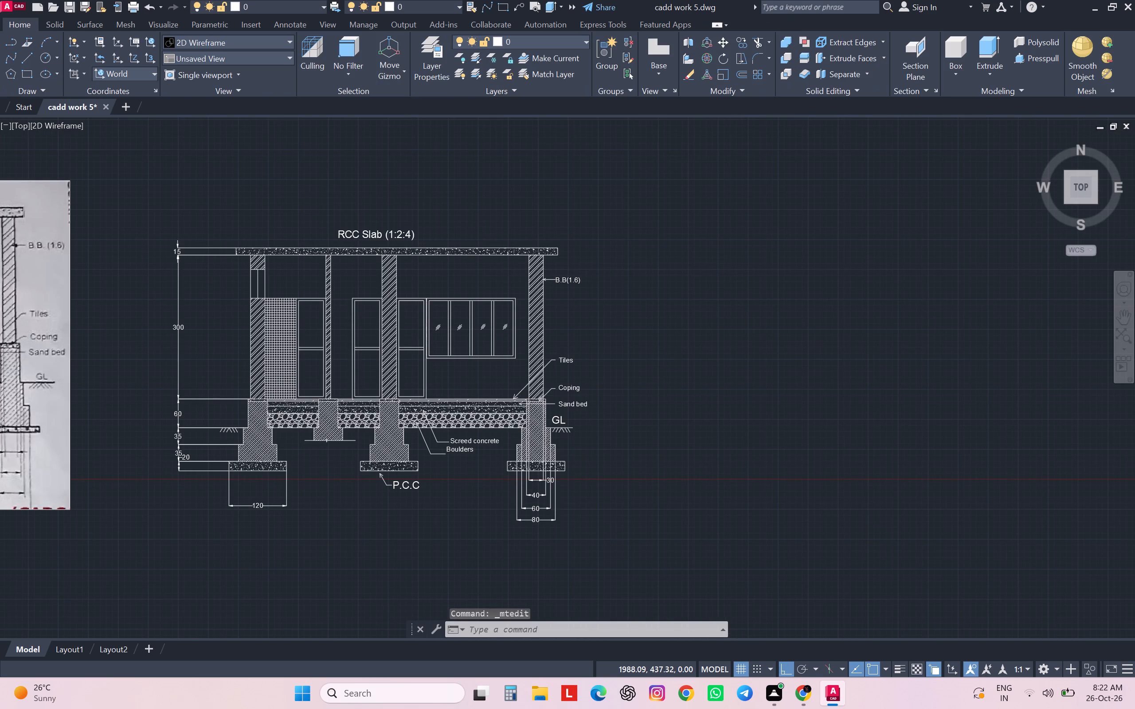
scroll(622, 269, down, 2)
scroll(485, 289, up, 4)
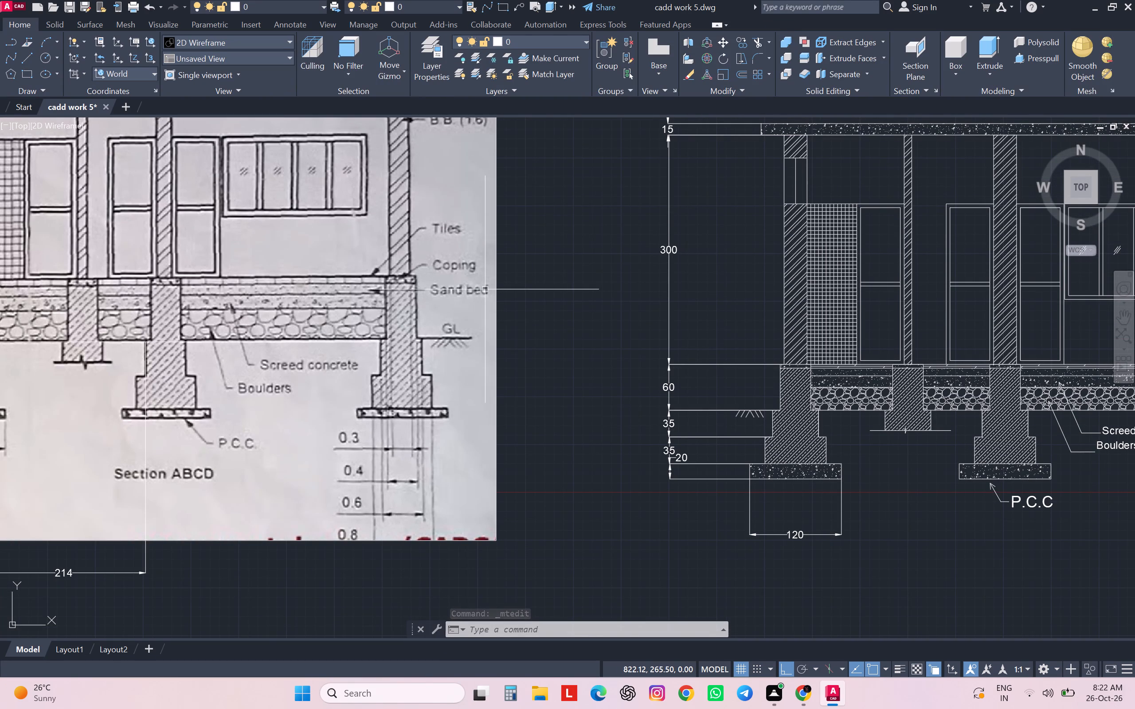
scroll(485, 289, down, 3)
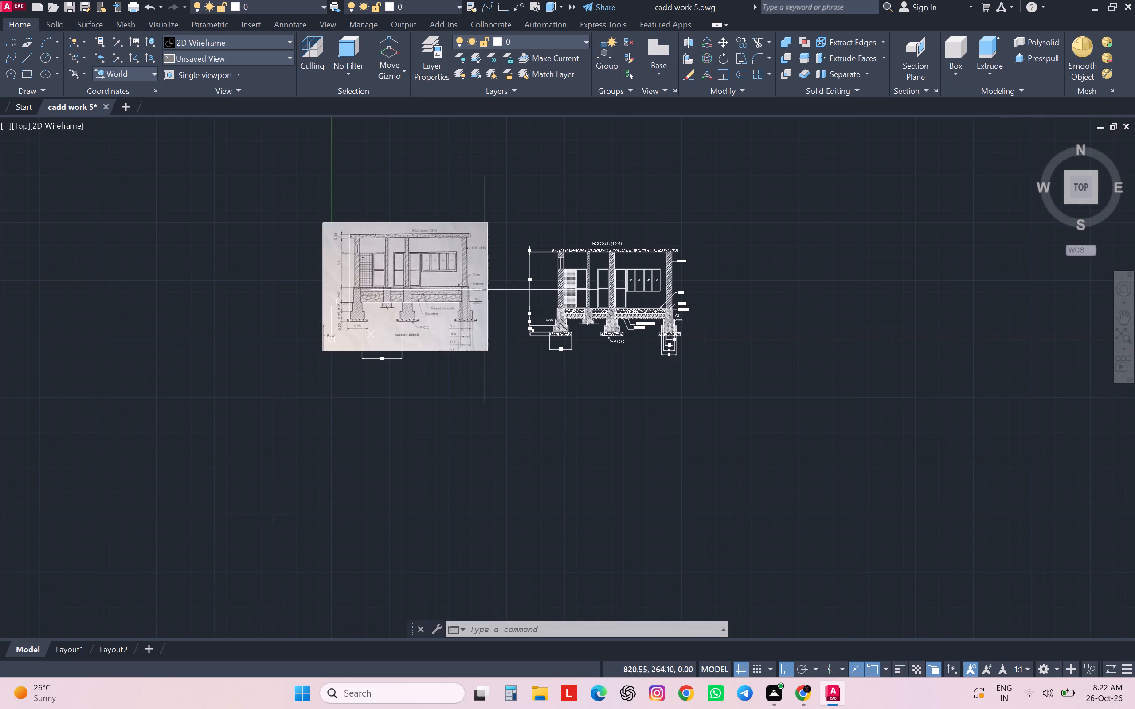
click(497, 216)
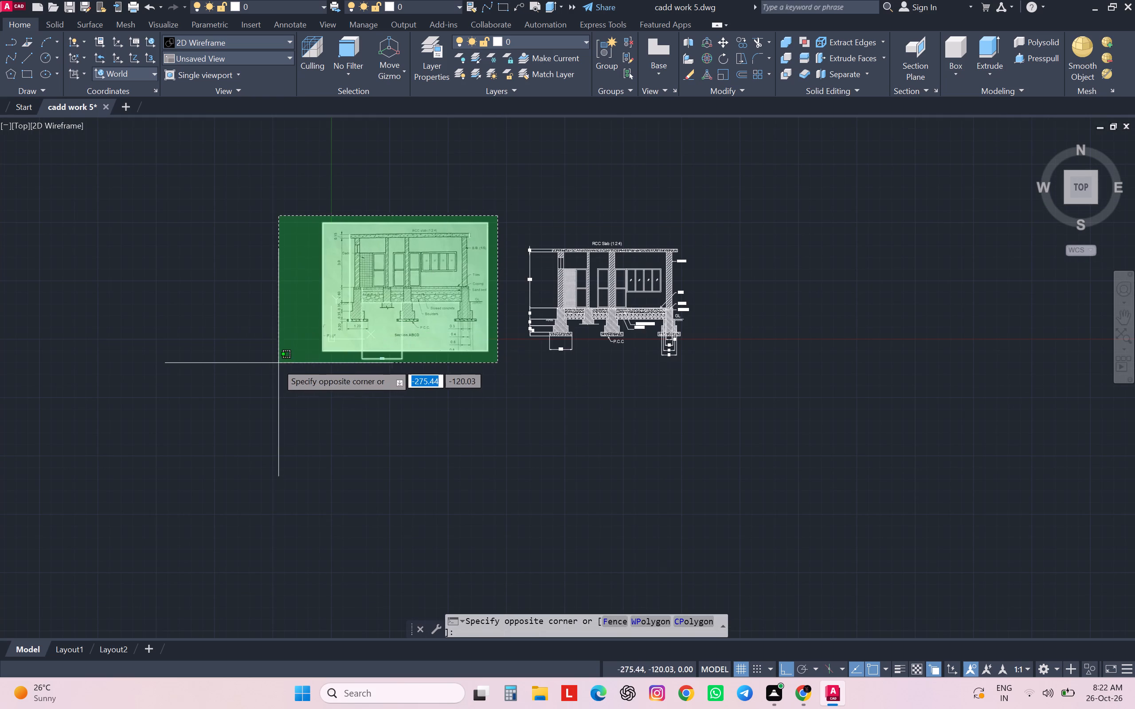
click(259, 362)
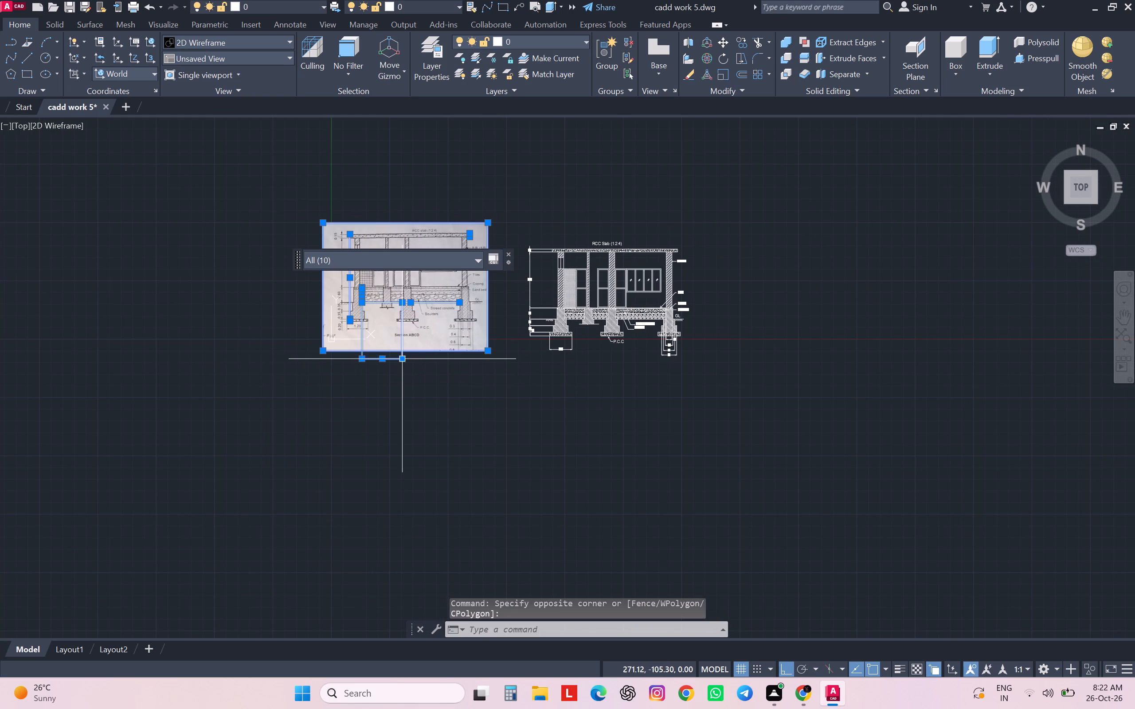
key(Delete)
key(Delete)
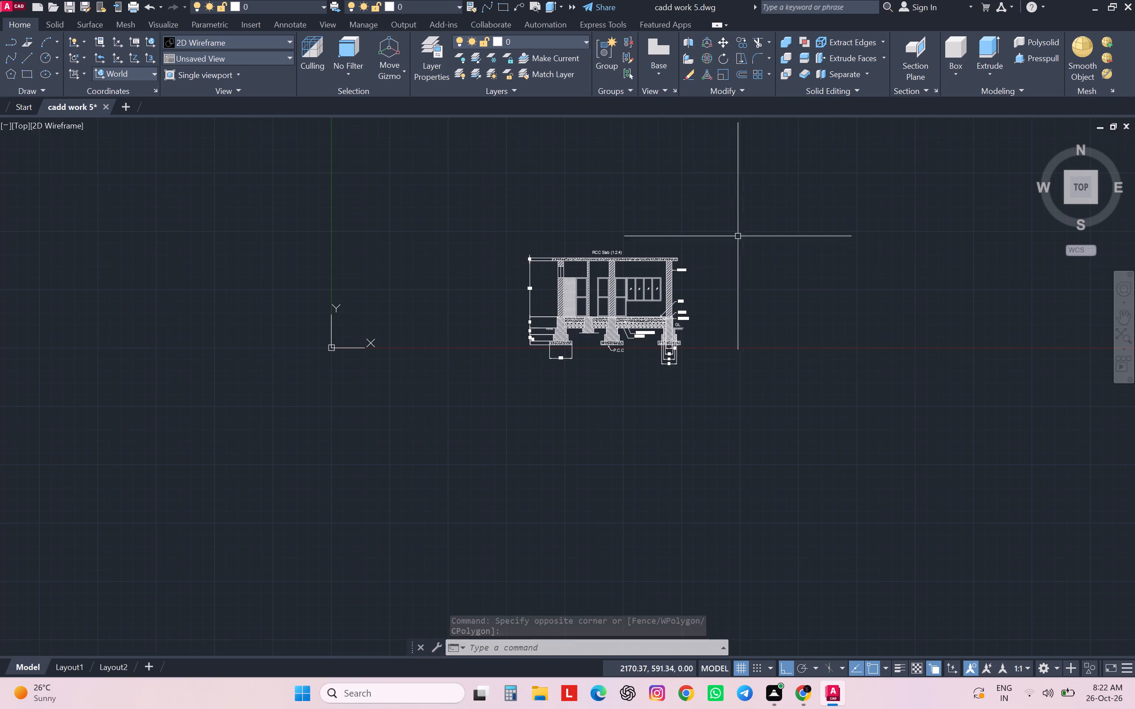
Move the whole section drawing, with its labels and dimensions, slightly up and left so it sits clear above the X axis.
click(743, 195)
click(407, 474)
key(m)
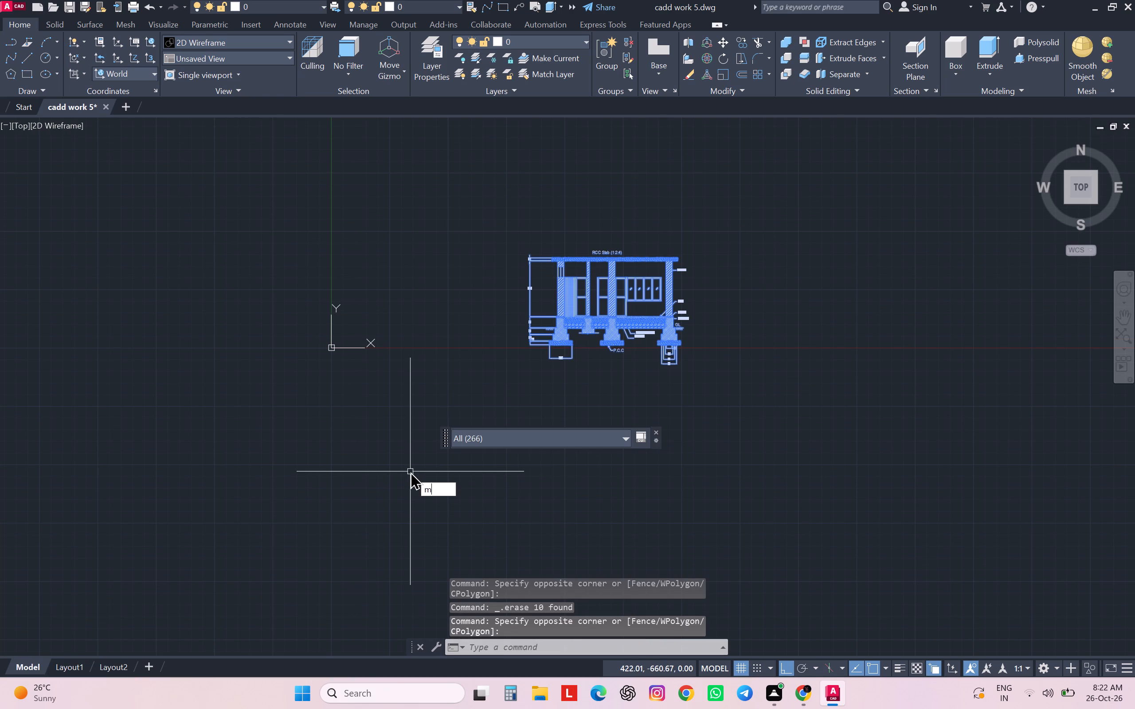
key(Return)
scroll(630, 345, up, 2)
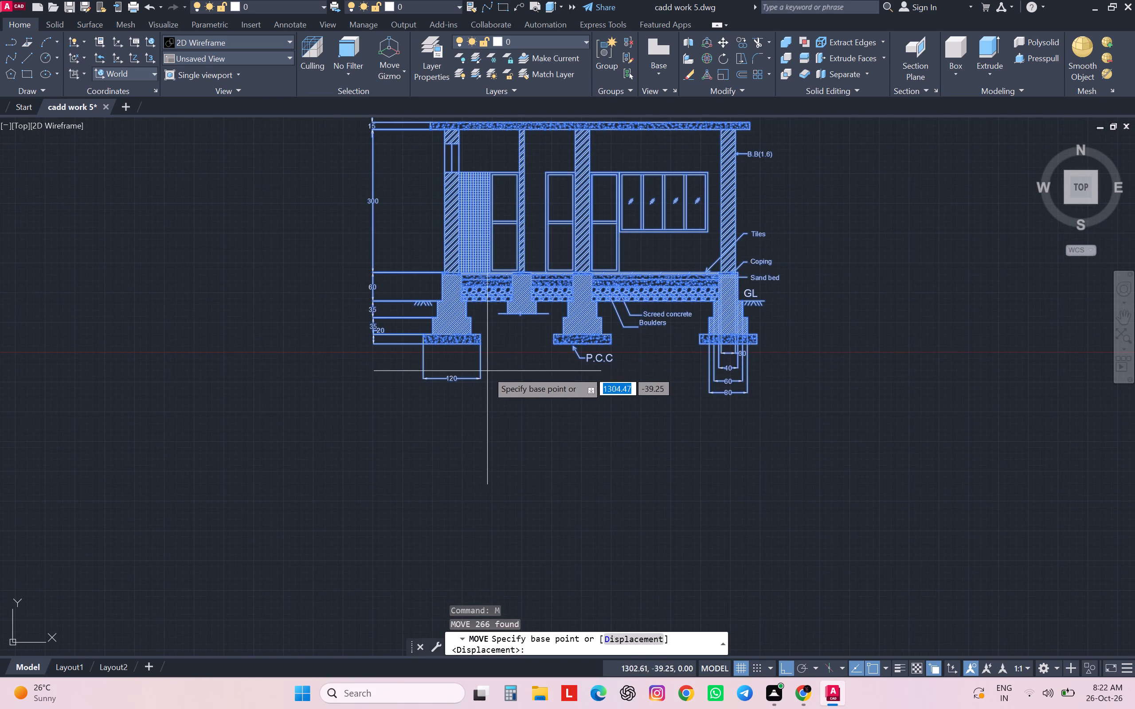
click(478, 346)
click(470, 284)
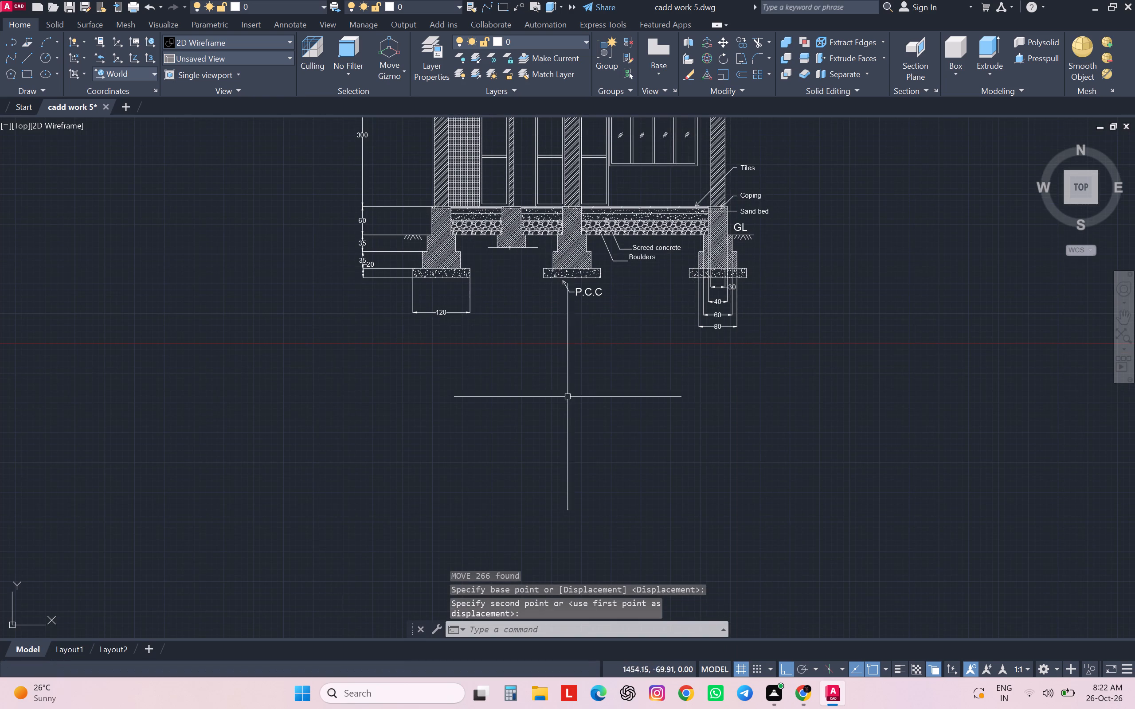
key(Escape)
key(Escape)
key(Escape)
key(Escape)
scroll(584, 421, down, 2)
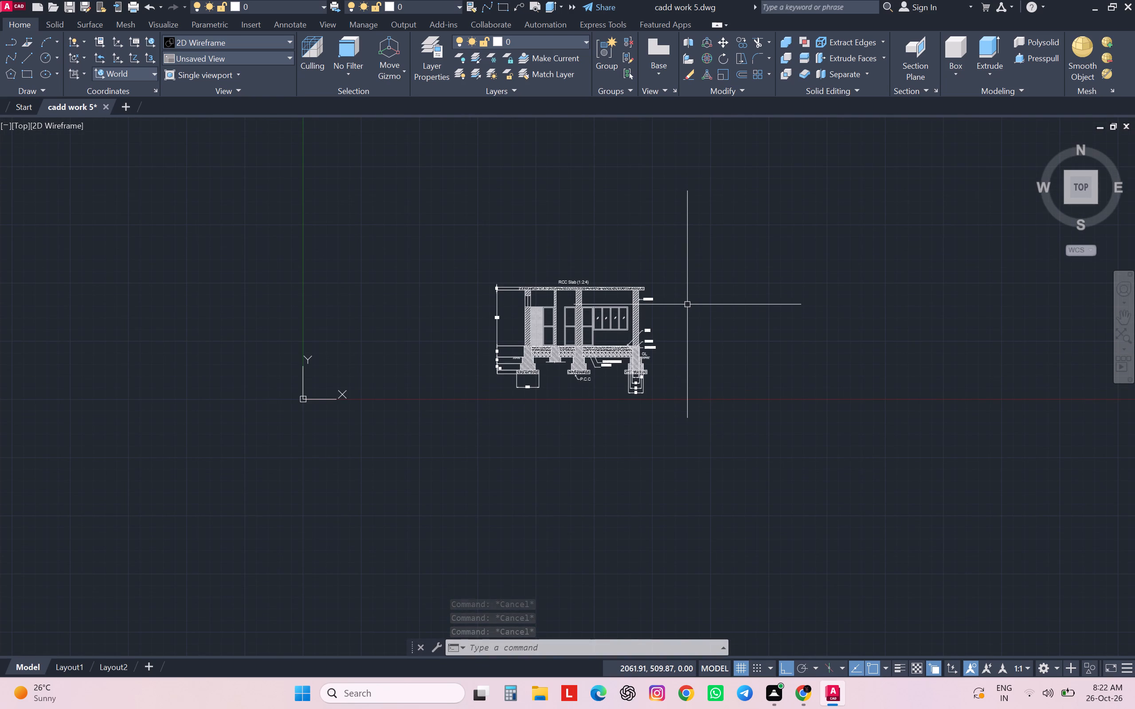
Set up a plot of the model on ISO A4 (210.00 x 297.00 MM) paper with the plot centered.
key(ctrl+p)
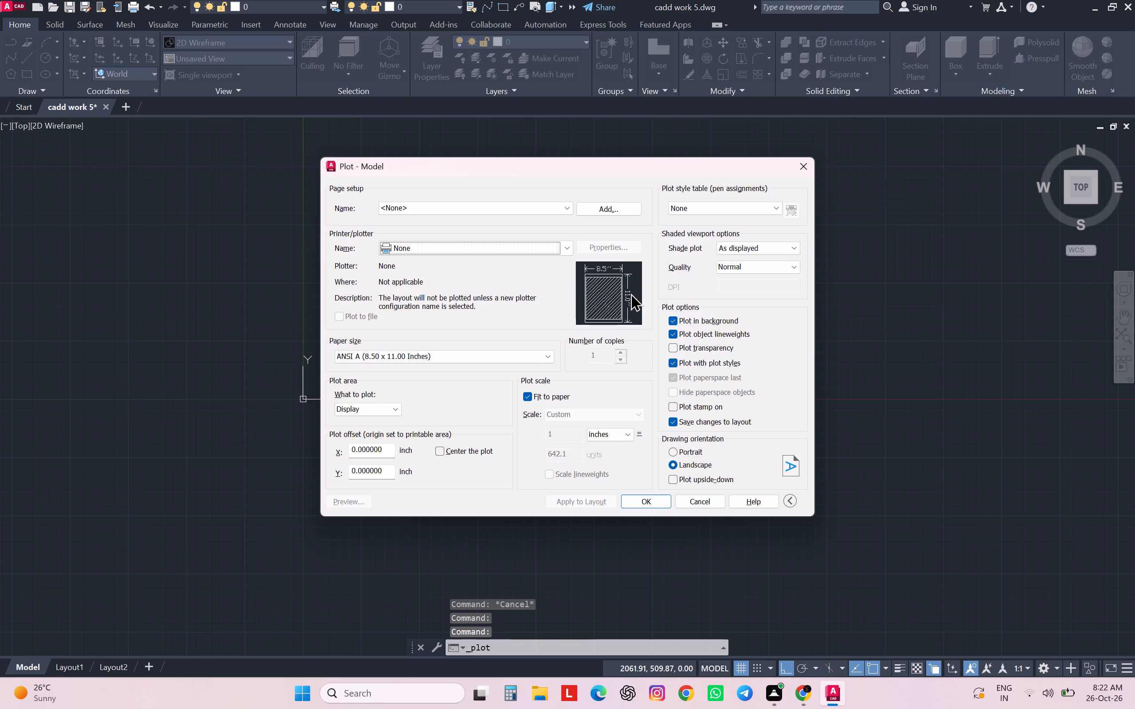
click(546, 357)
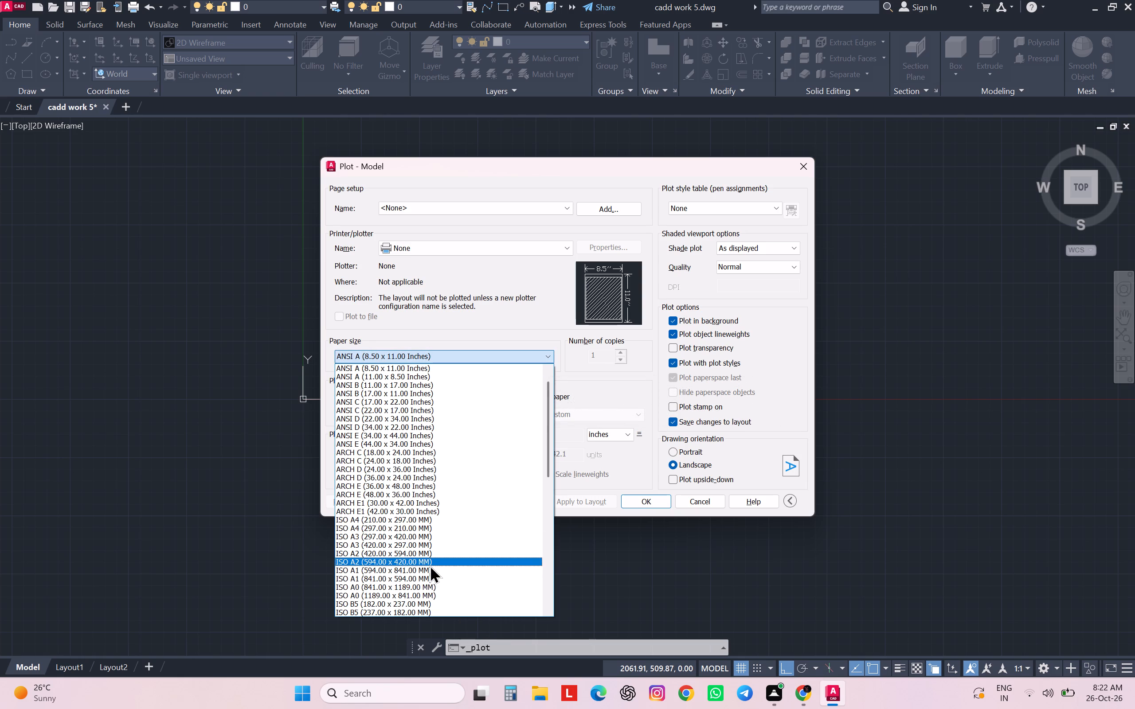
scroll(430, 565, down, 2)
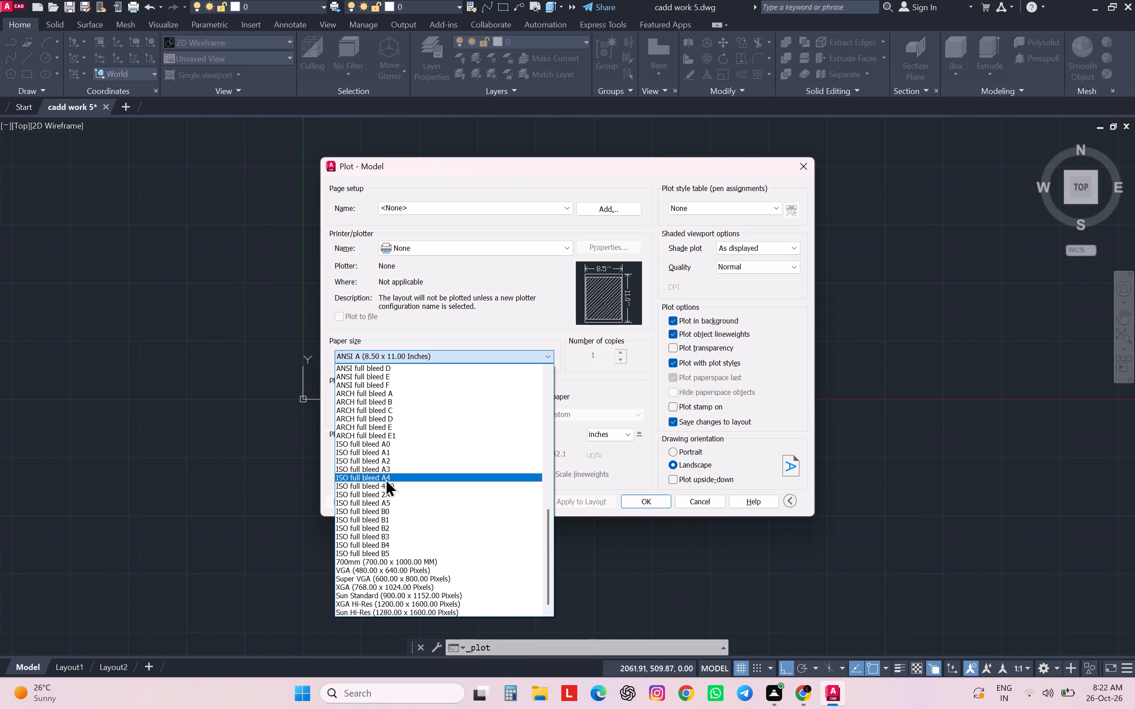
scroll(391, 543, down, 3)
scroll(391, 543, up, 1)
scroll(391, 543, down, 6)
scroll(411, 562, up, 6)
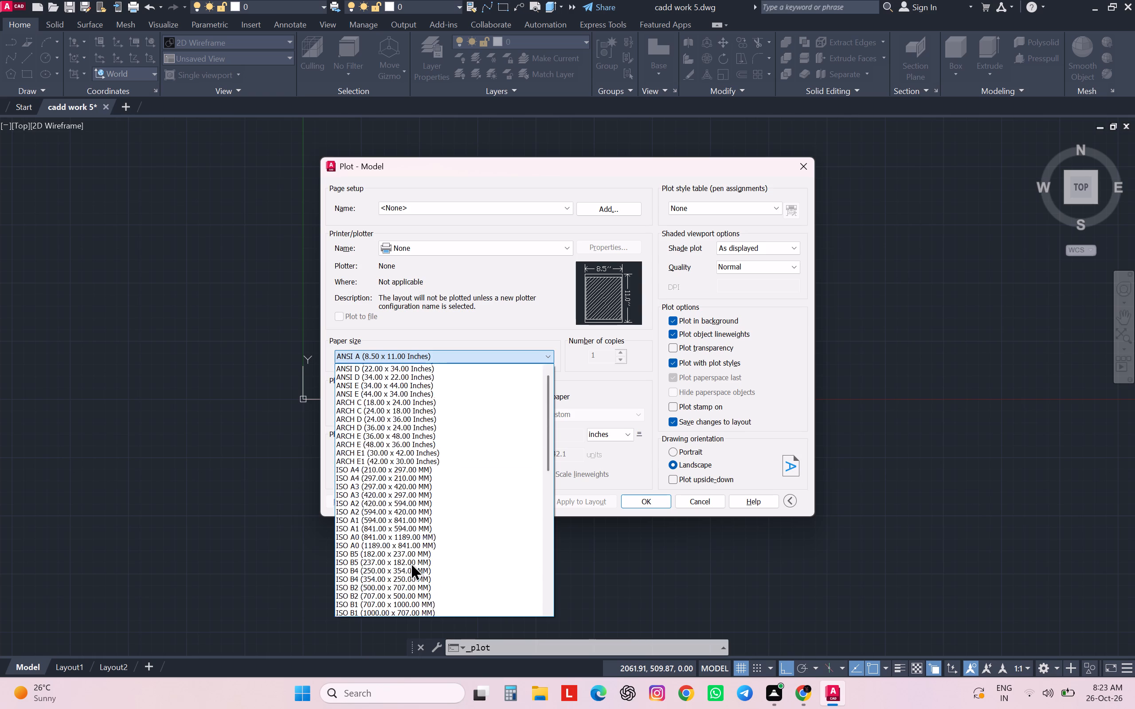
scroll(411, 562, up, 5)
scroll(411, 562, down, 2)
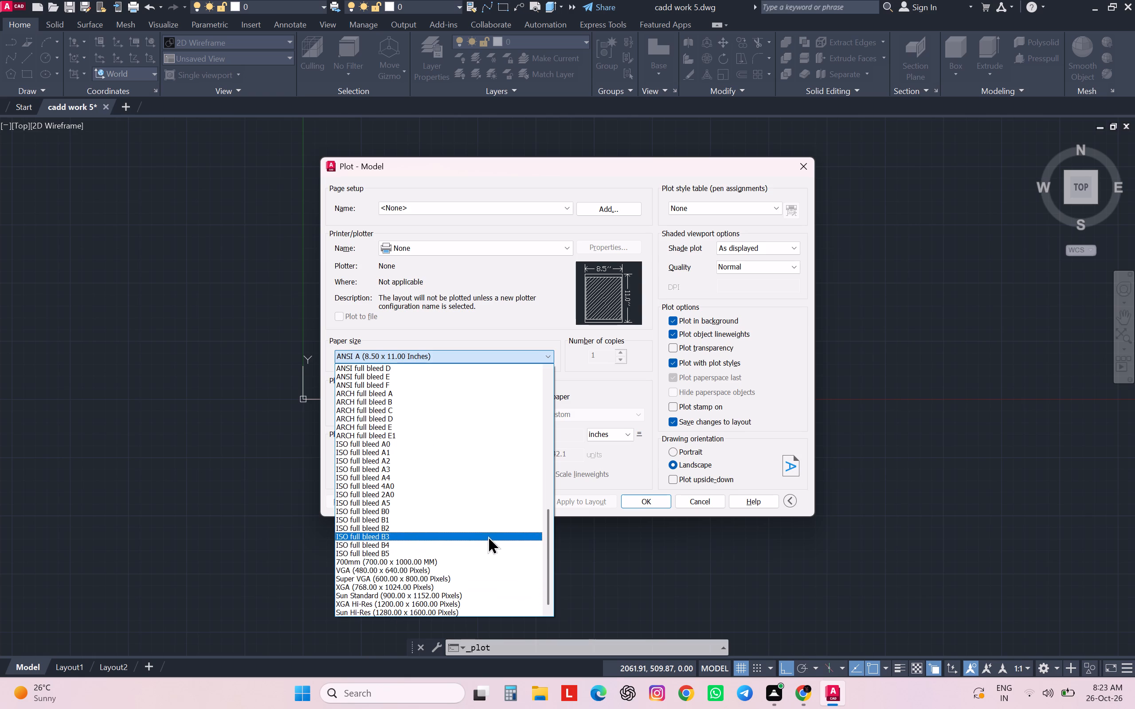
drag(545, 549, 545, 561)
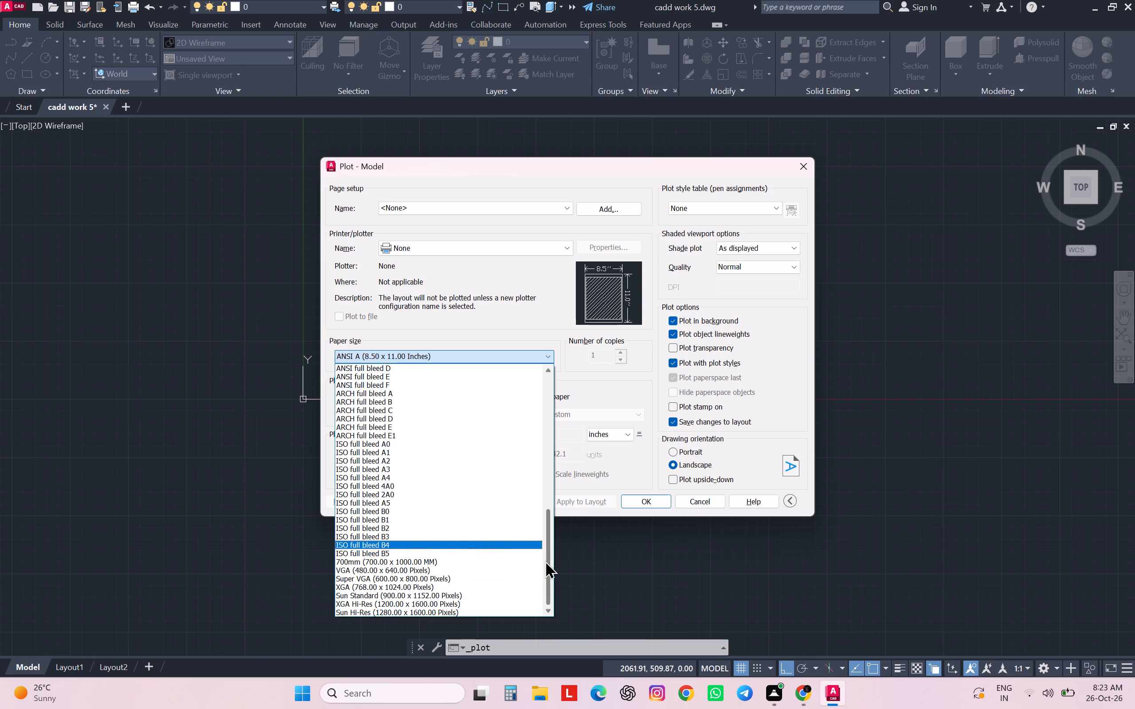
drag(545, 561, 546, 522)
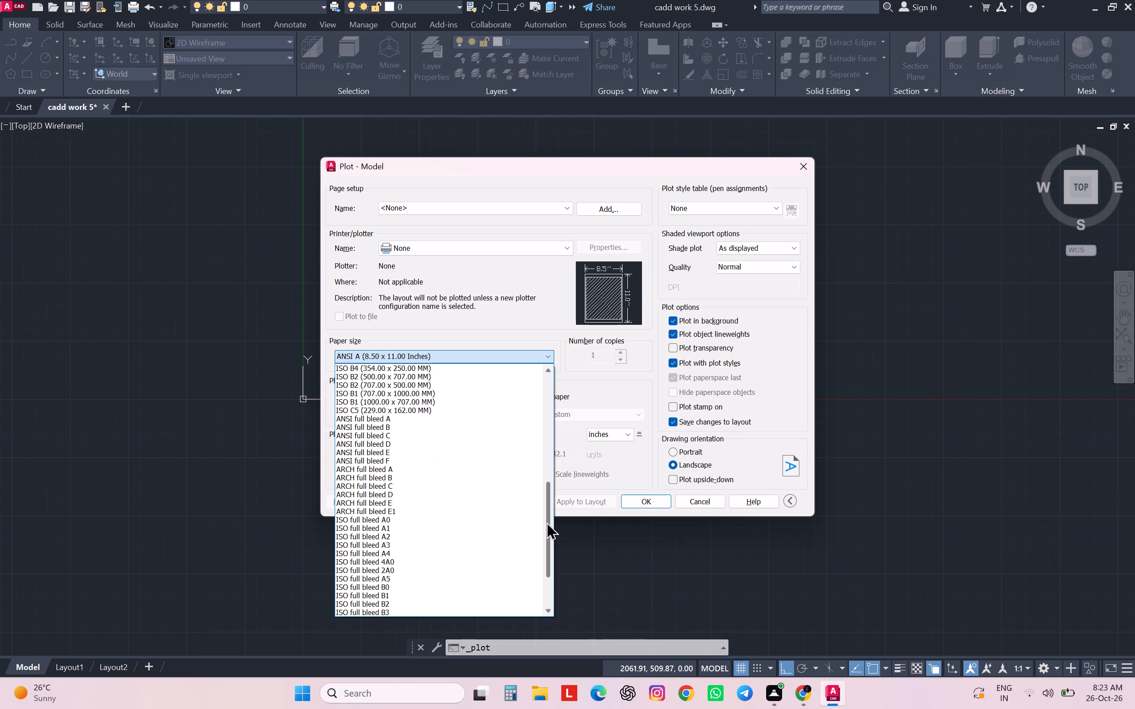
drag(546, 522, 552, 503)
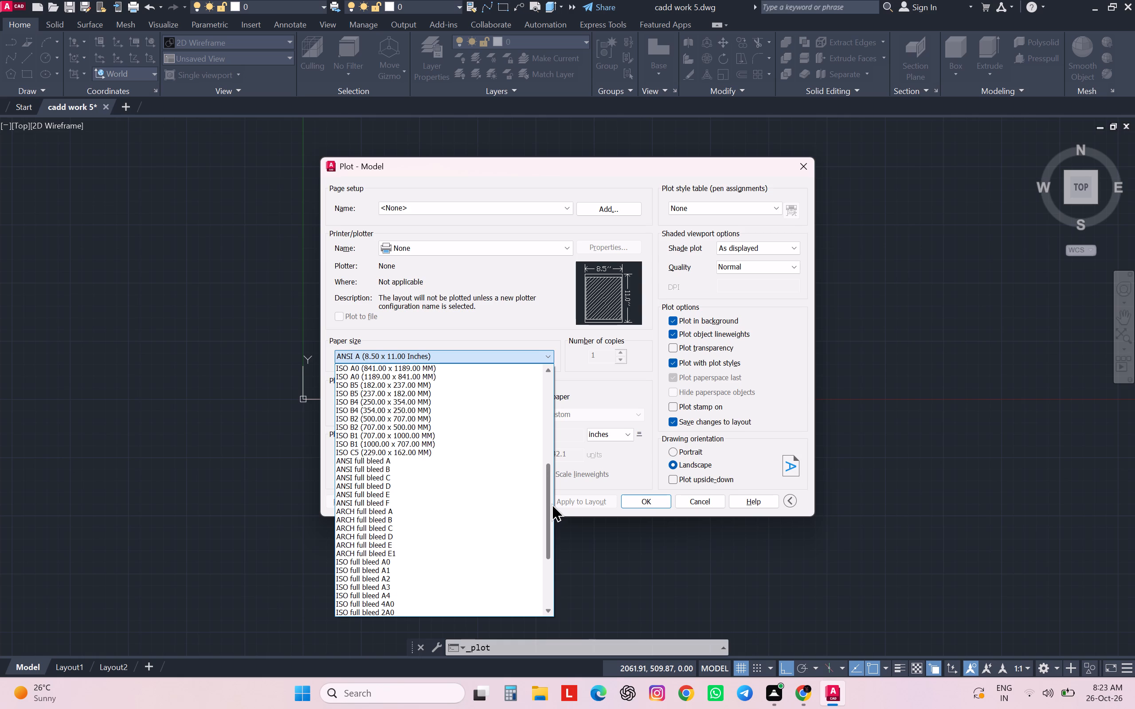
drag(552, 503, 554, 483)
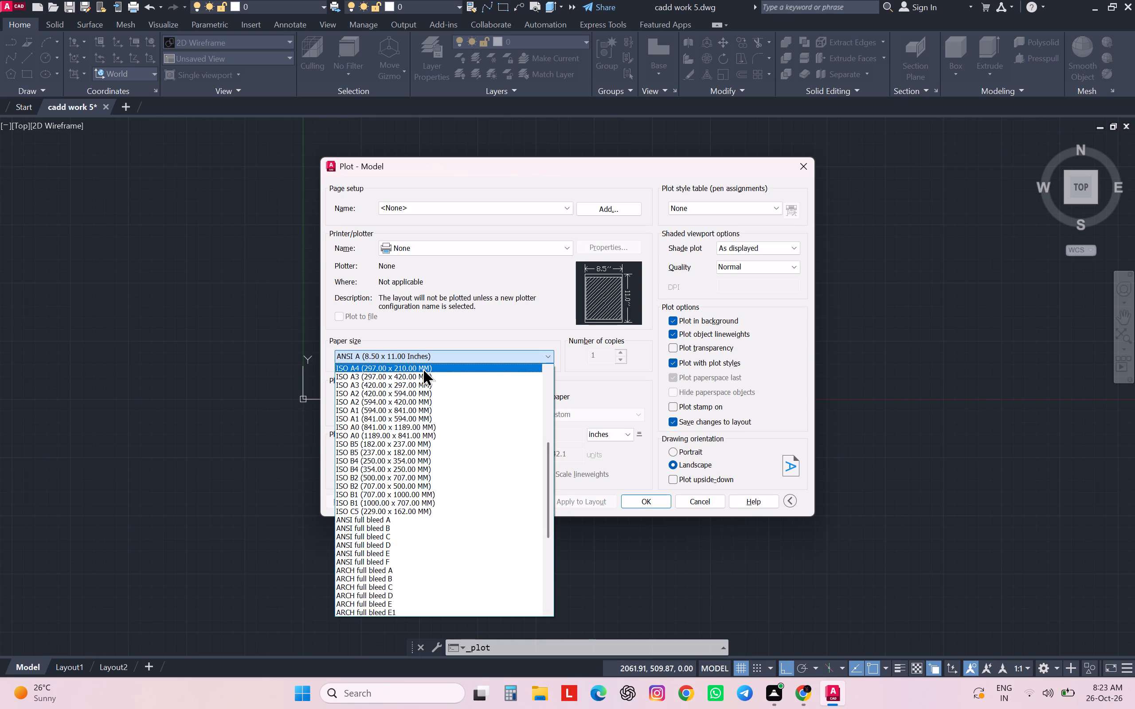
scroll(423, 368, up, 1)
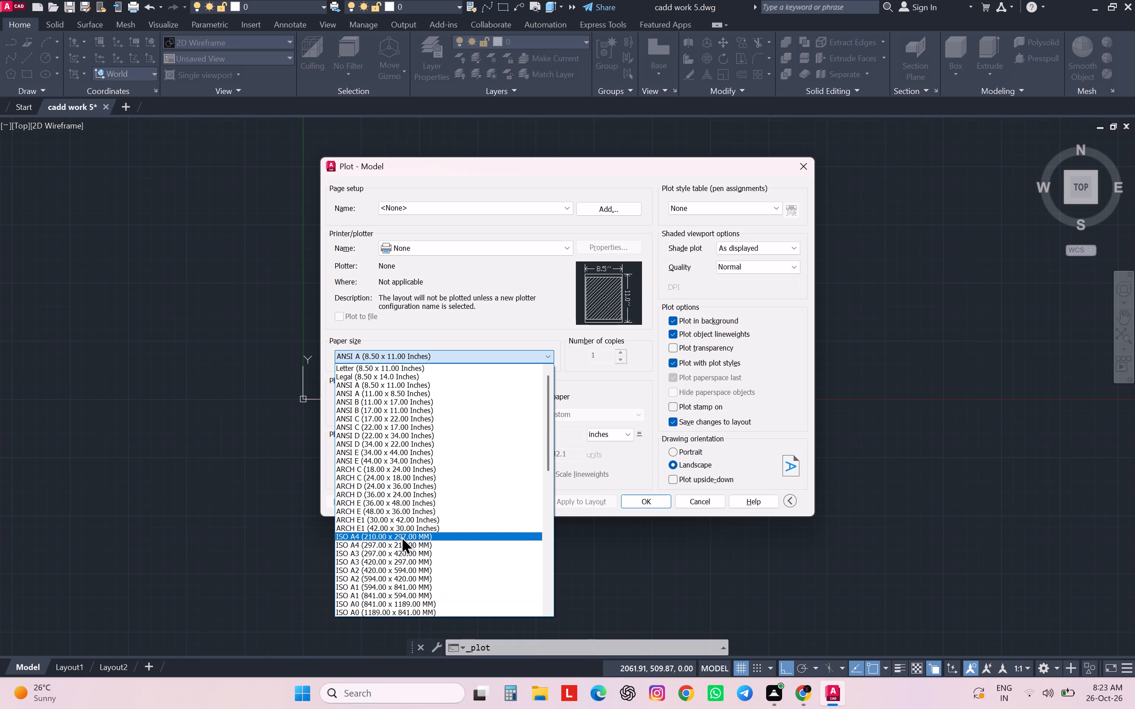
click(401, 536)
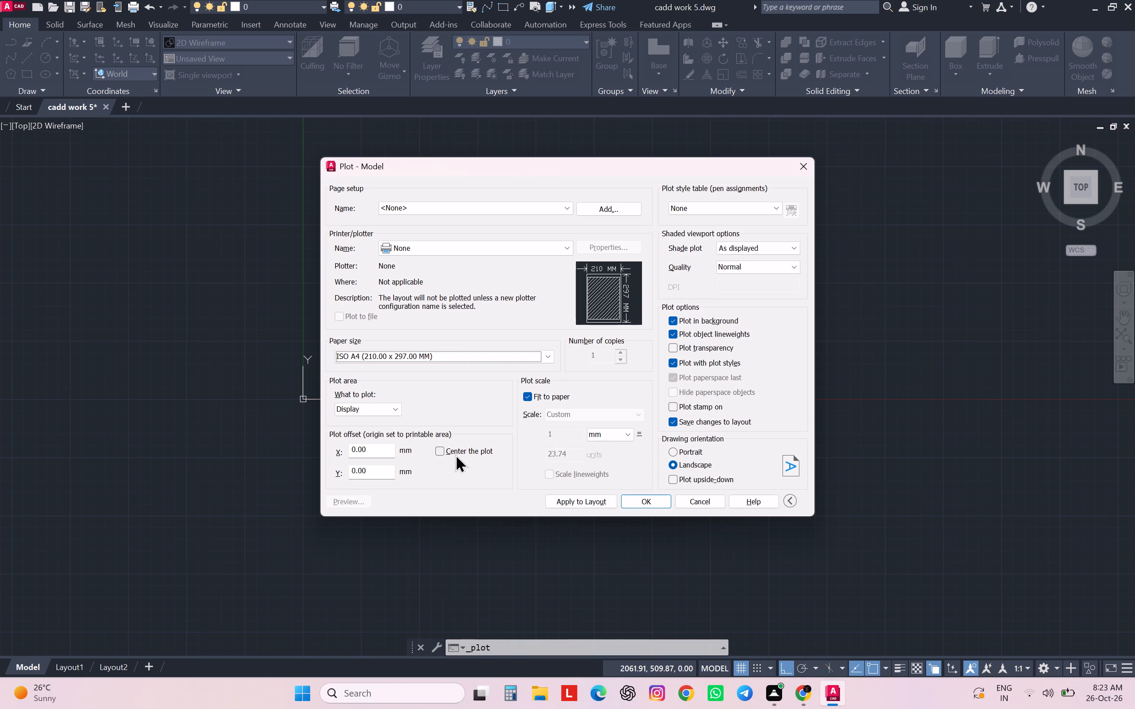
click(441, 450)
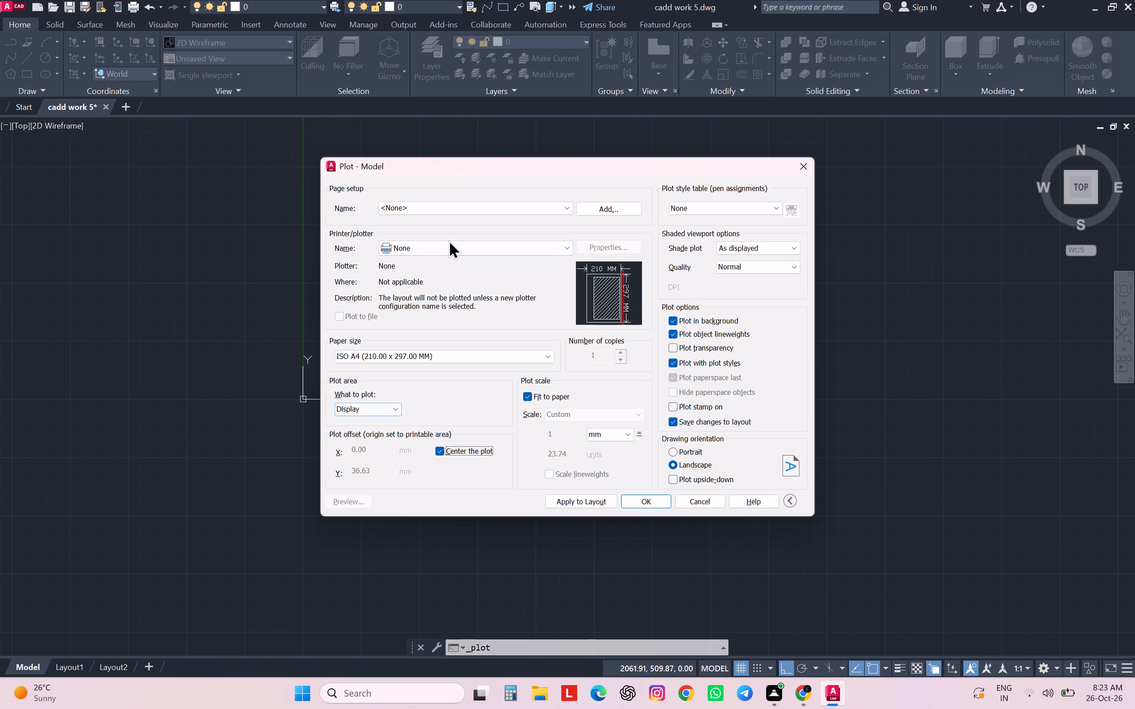
Apply the previous plot's page setup to the model plot.
click(447, 245)
click(470, 205)
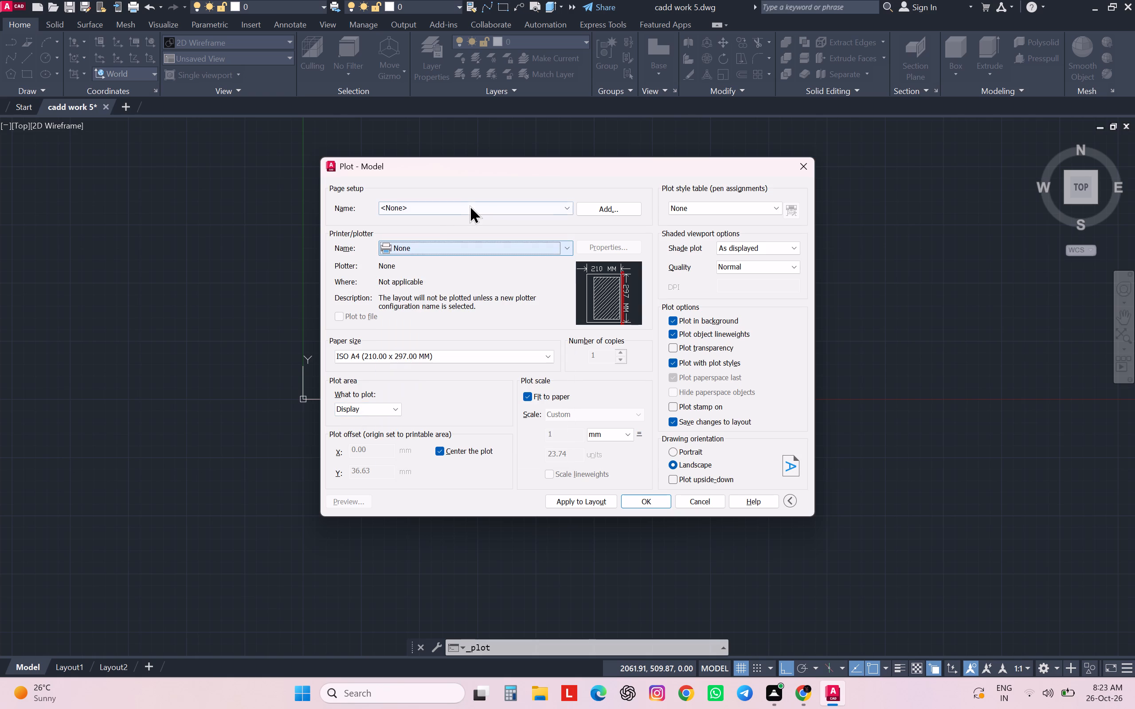
click(568, 205)
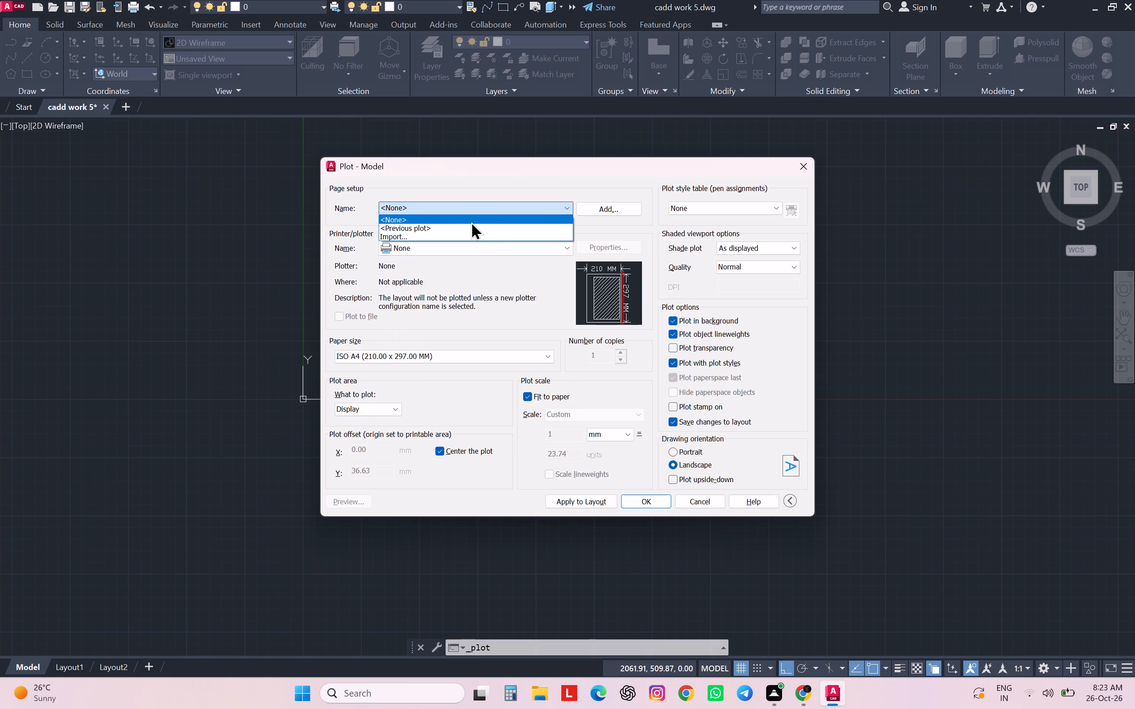
click(460, 229)
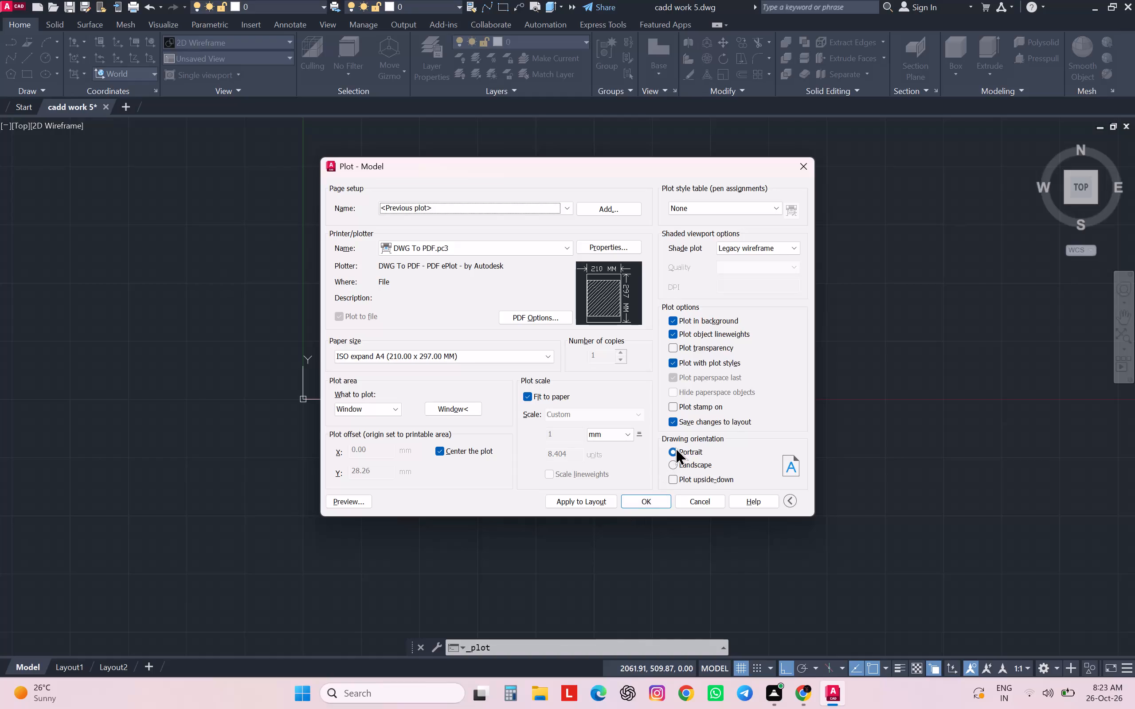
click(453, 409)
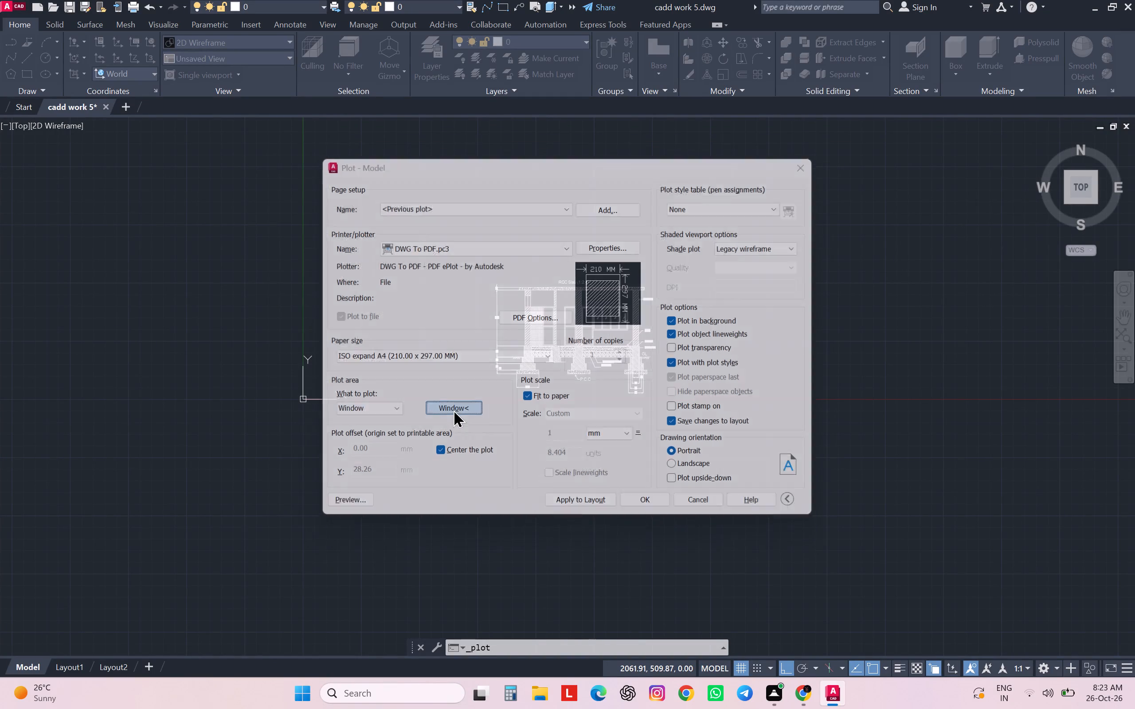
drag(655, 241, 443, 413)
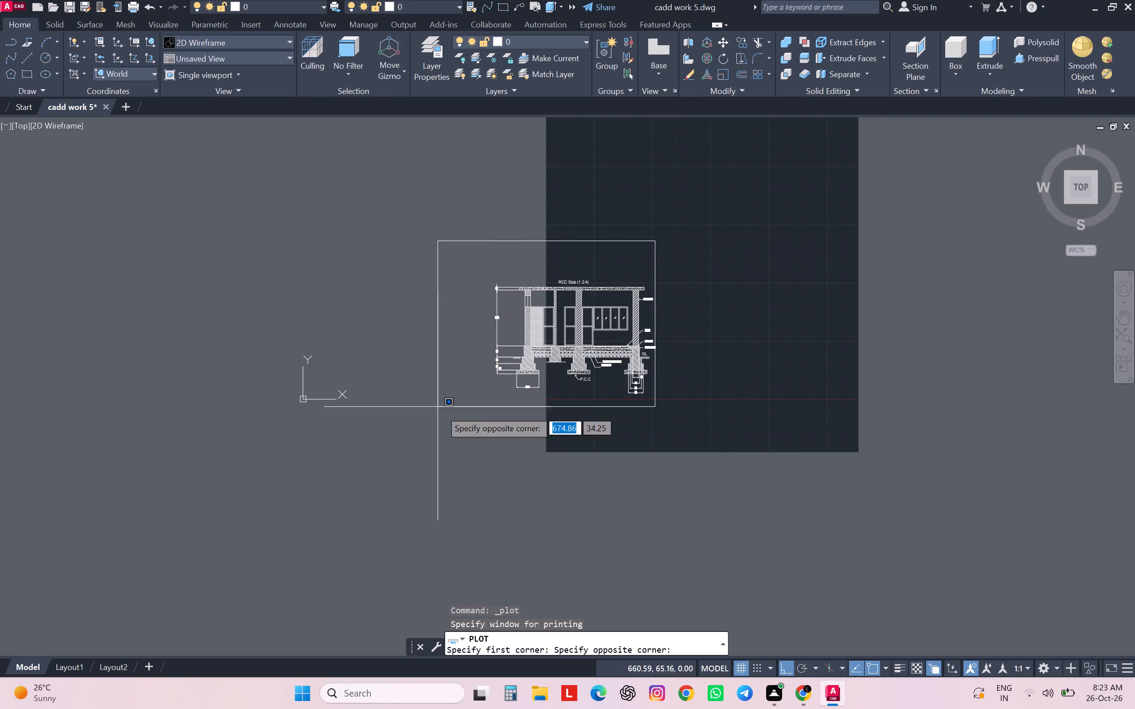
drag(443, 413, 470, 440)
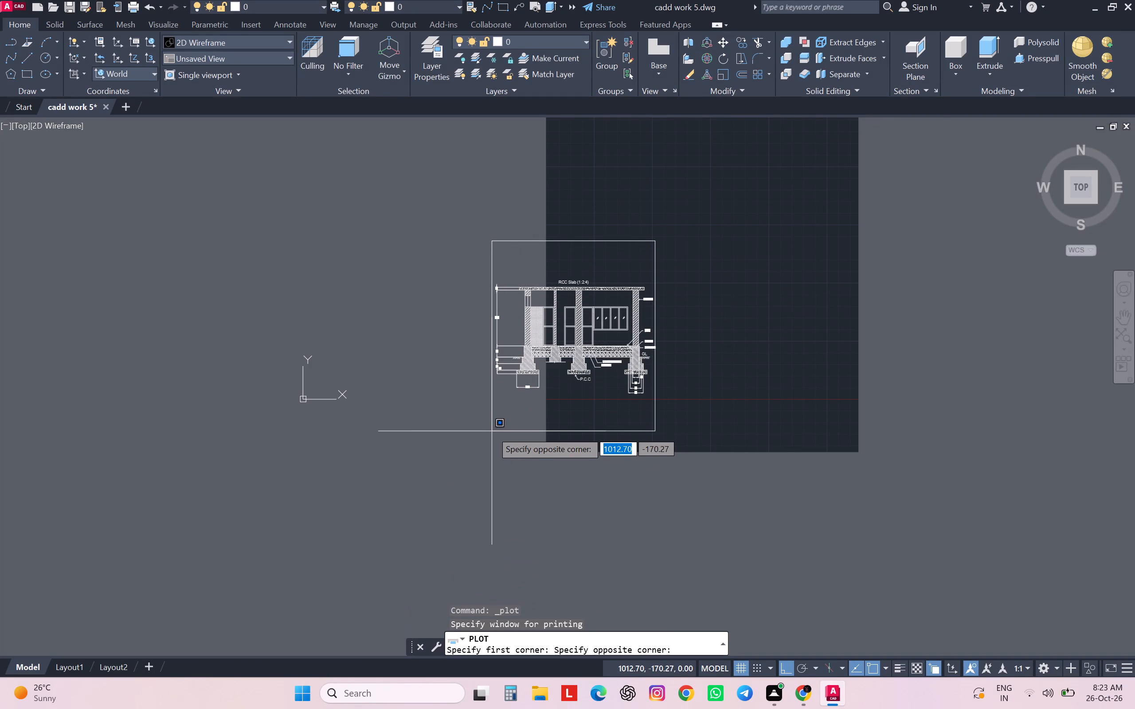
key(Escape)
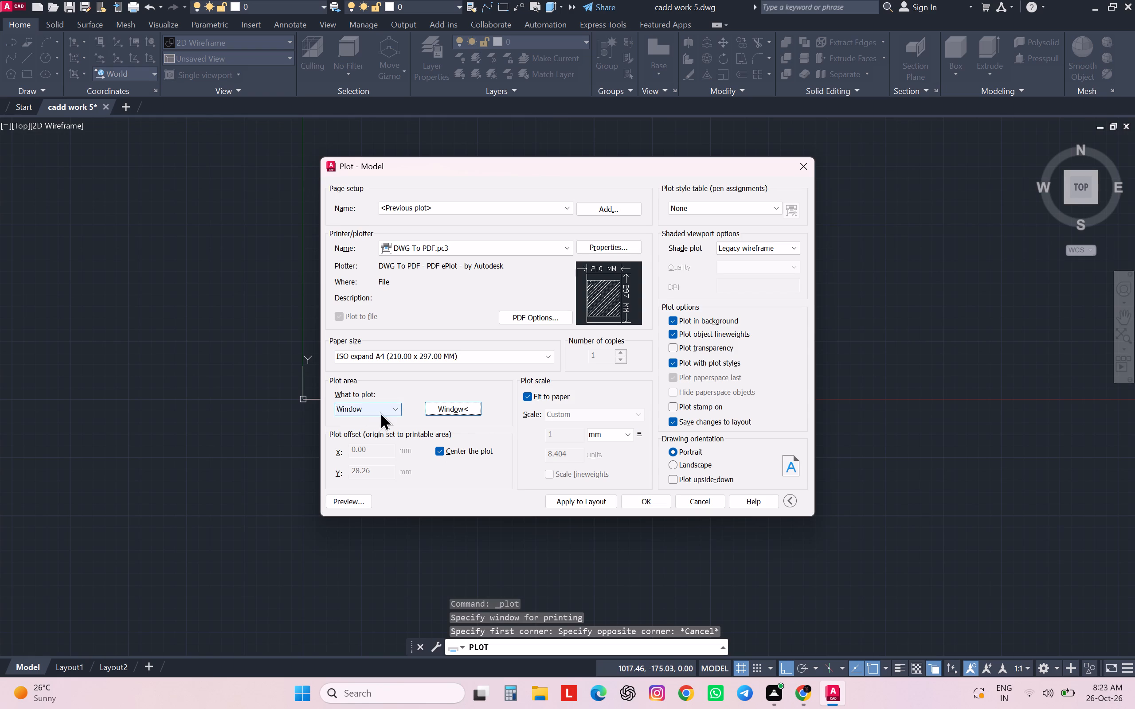
Define the plot window around the whole section drawing, including its labels and dimensions.
click(464, 408)
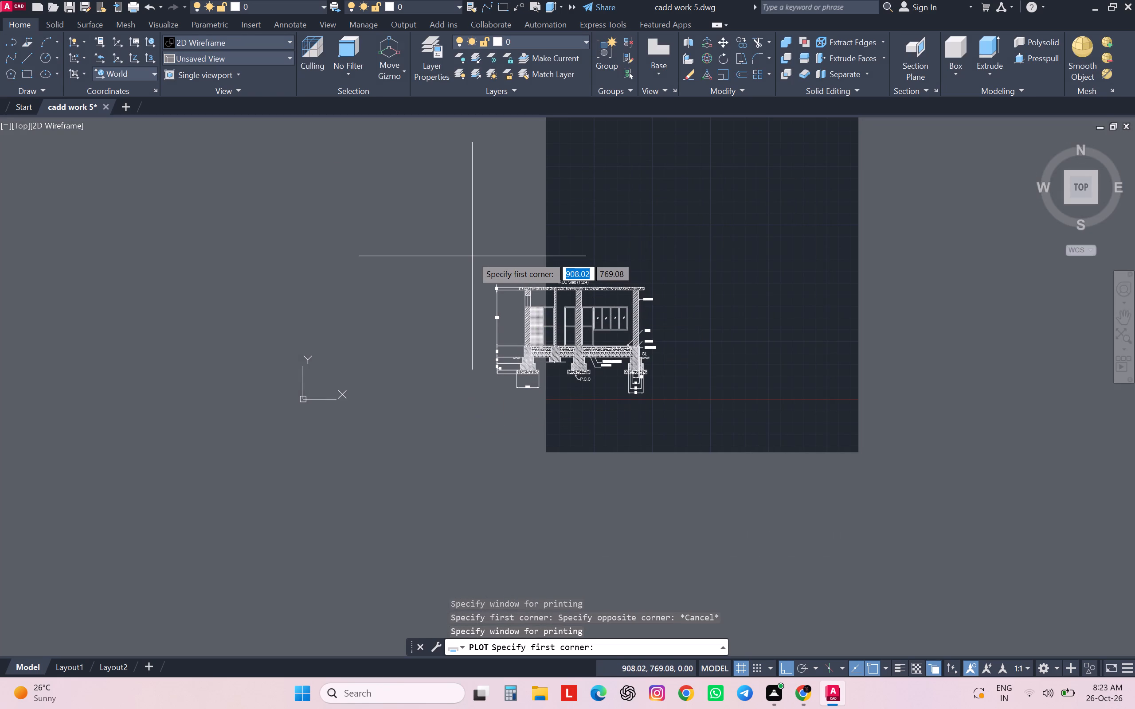
click(473, 256)
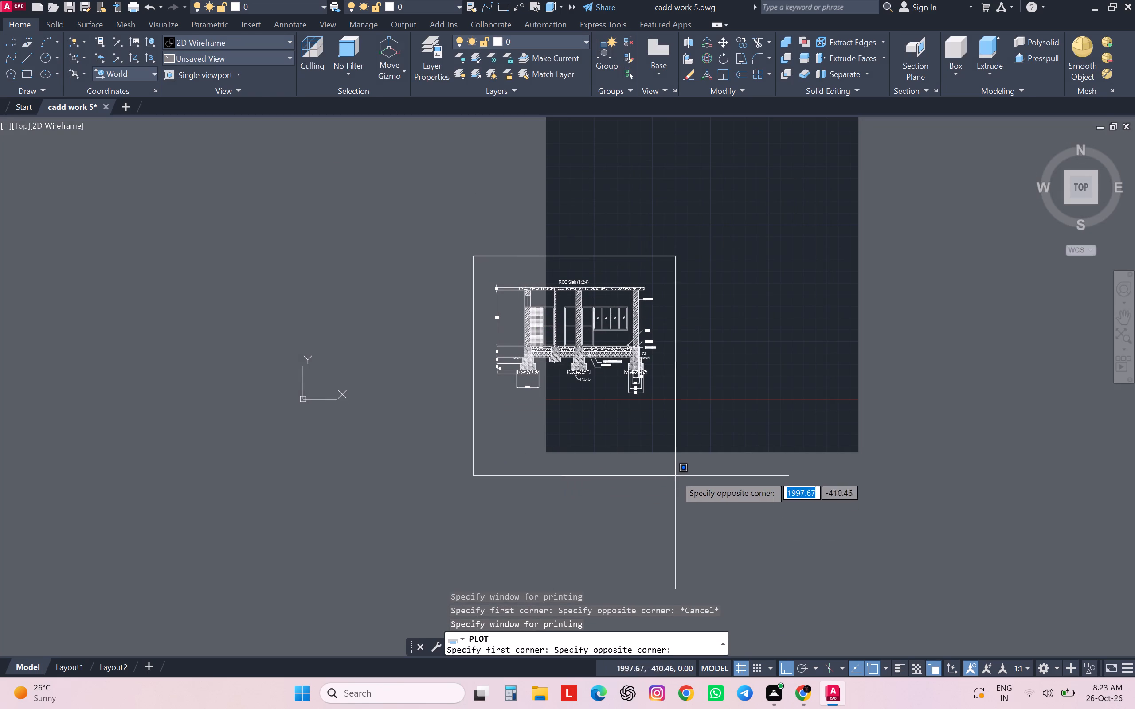
click(671, 432)
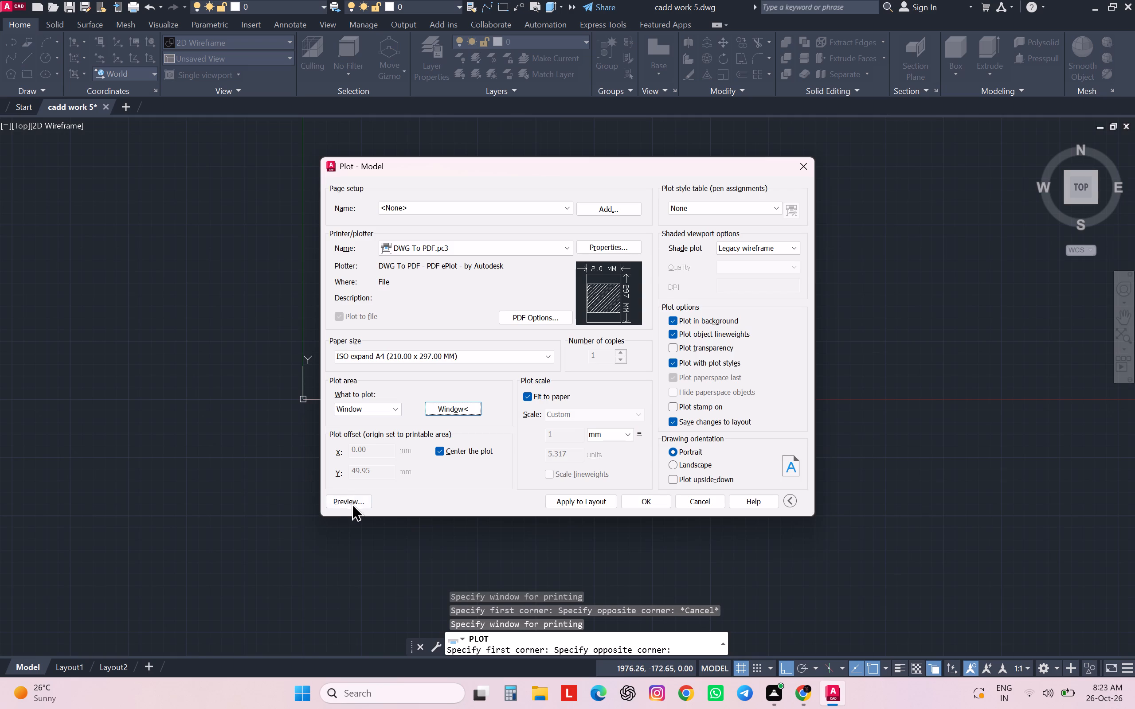
Preview the plot and examine how the section drawing sits on the sheet.
click(352, 504)
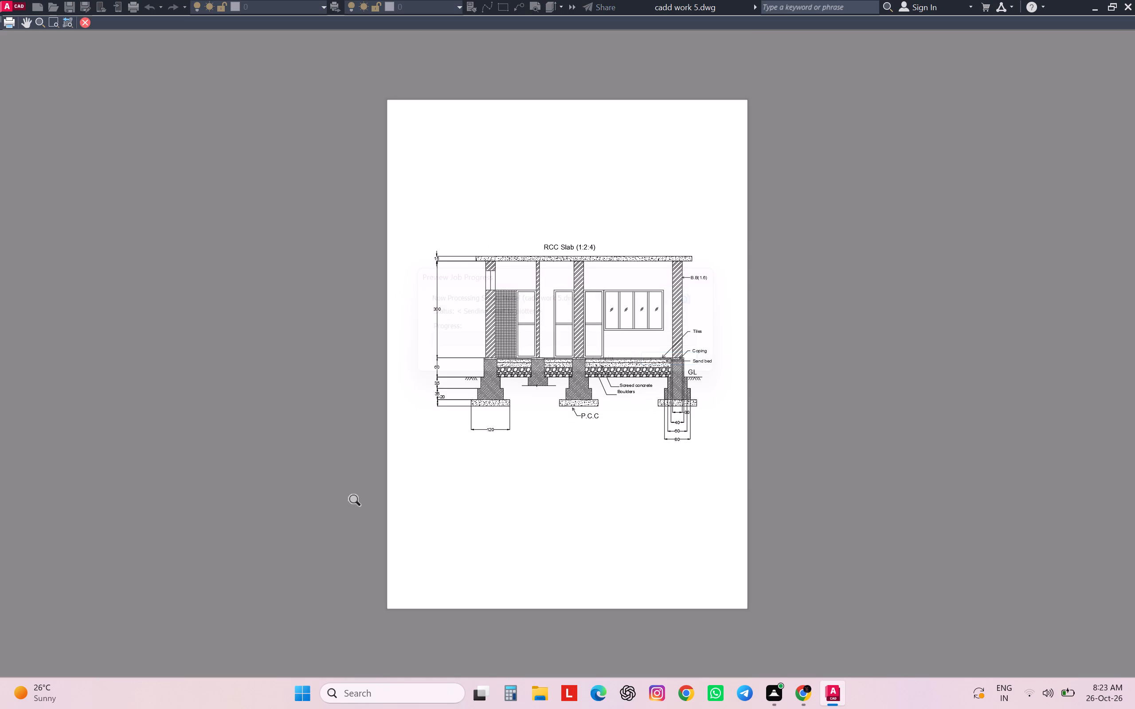
scroll(584, 434, up, 1)
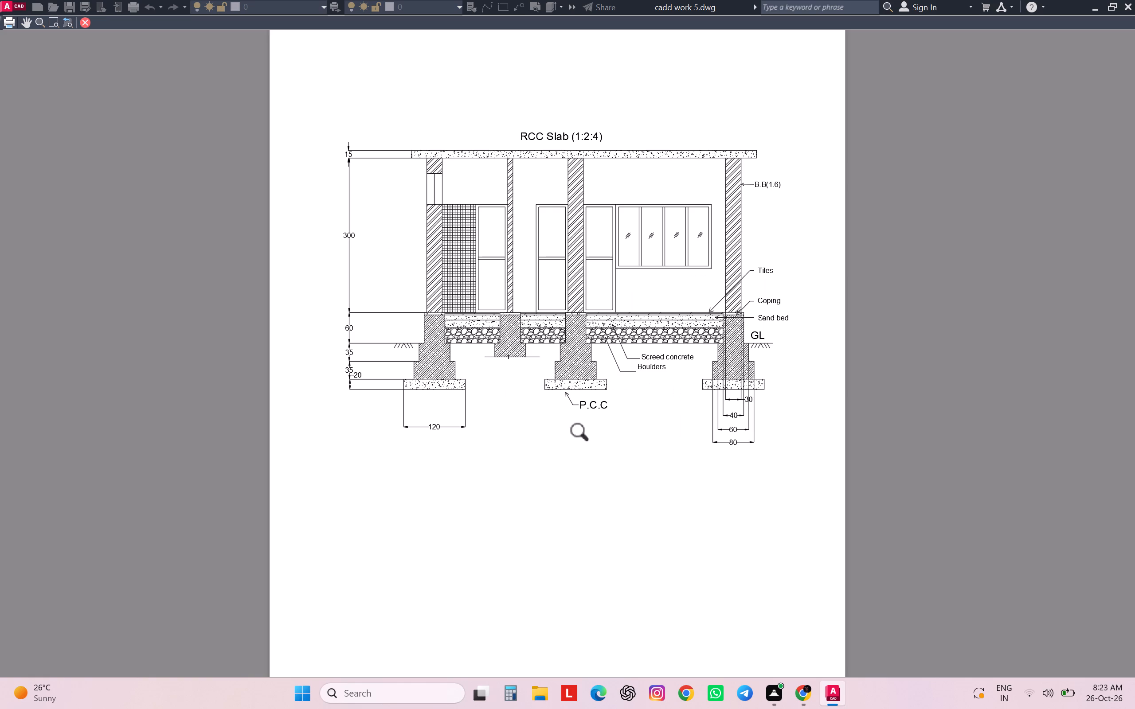
scroll(584, 434, down, 1)
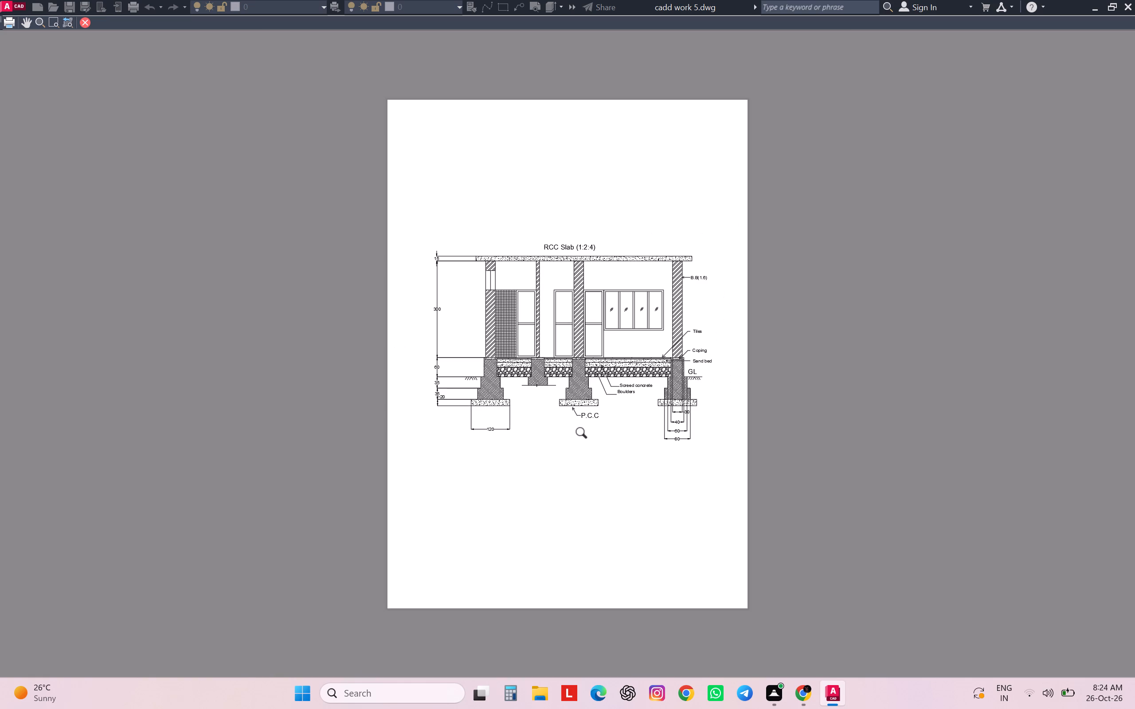
key(Escape)
key(Escape)
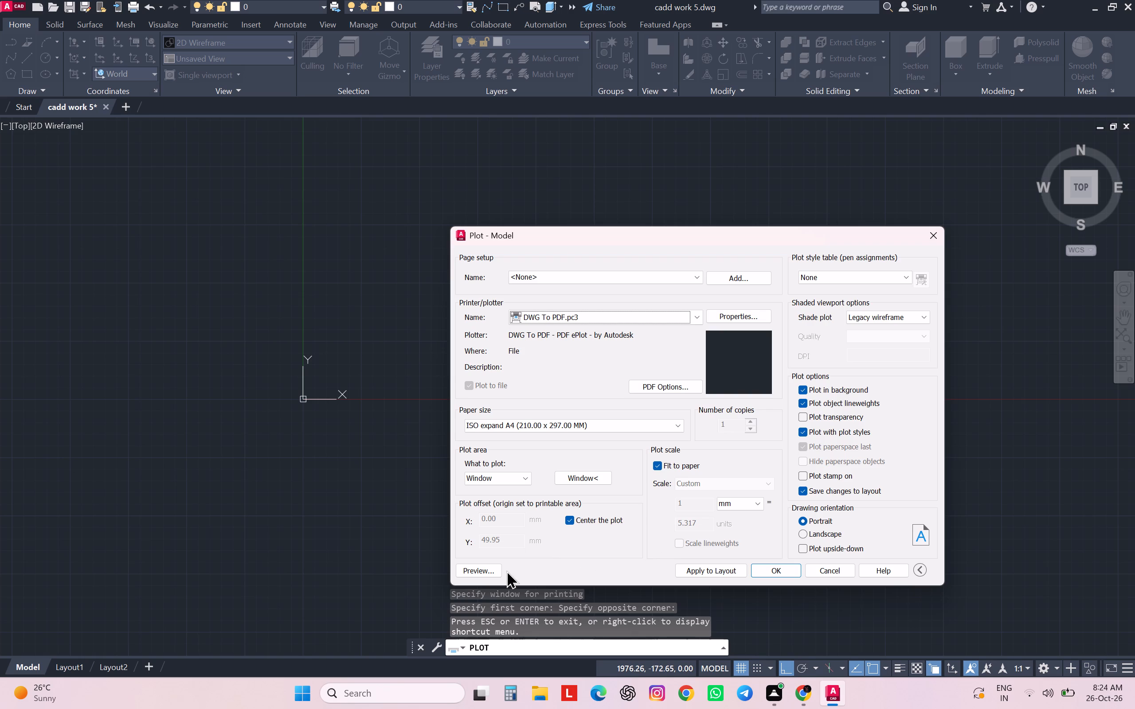
click(481, 569)
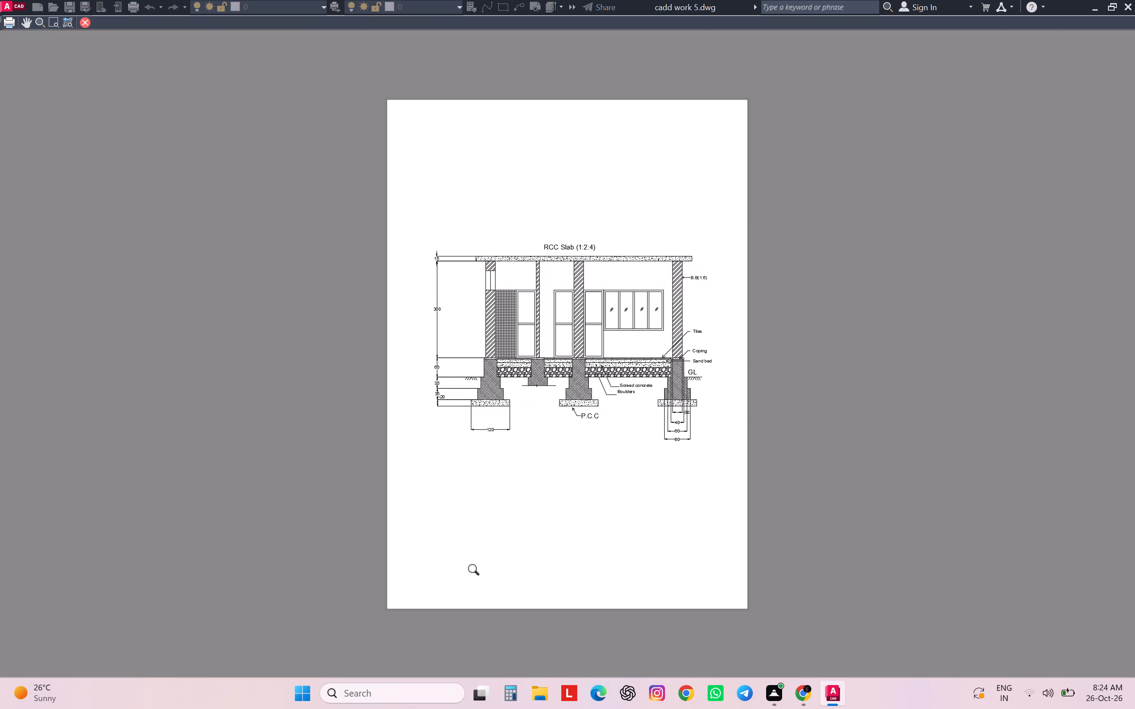
key(Escape)
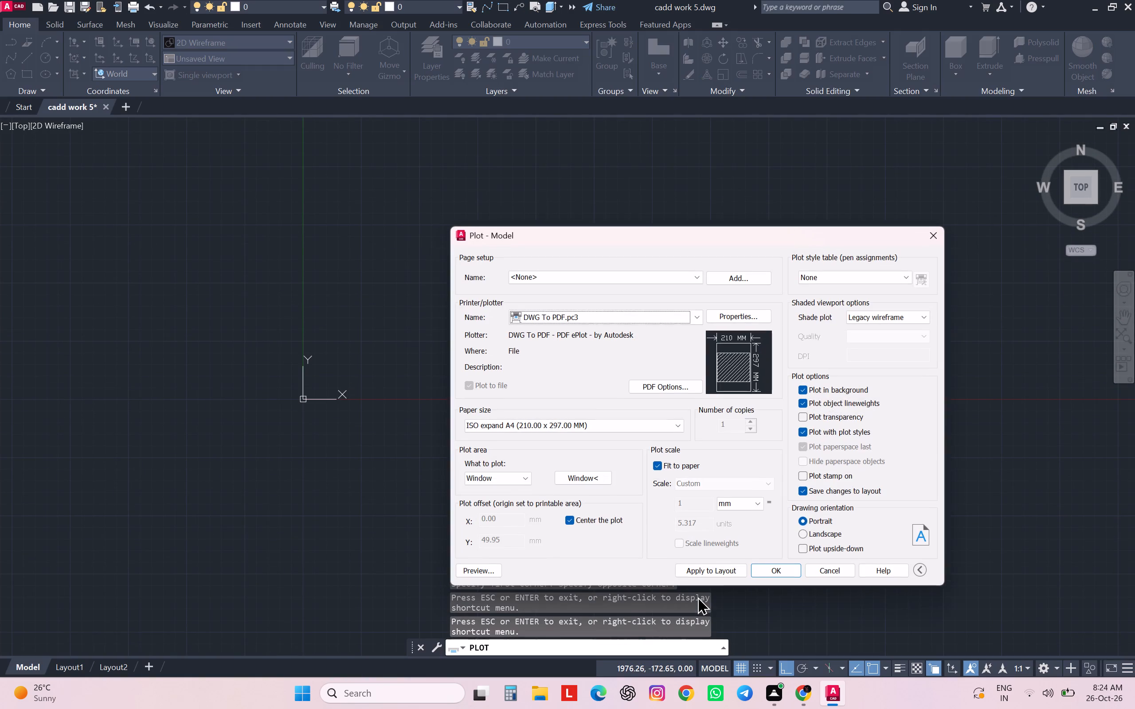
Plot the section drawing to a PDF file named "cadd work 5-Model.pdf" in the Documents folder.
click(772, 575)
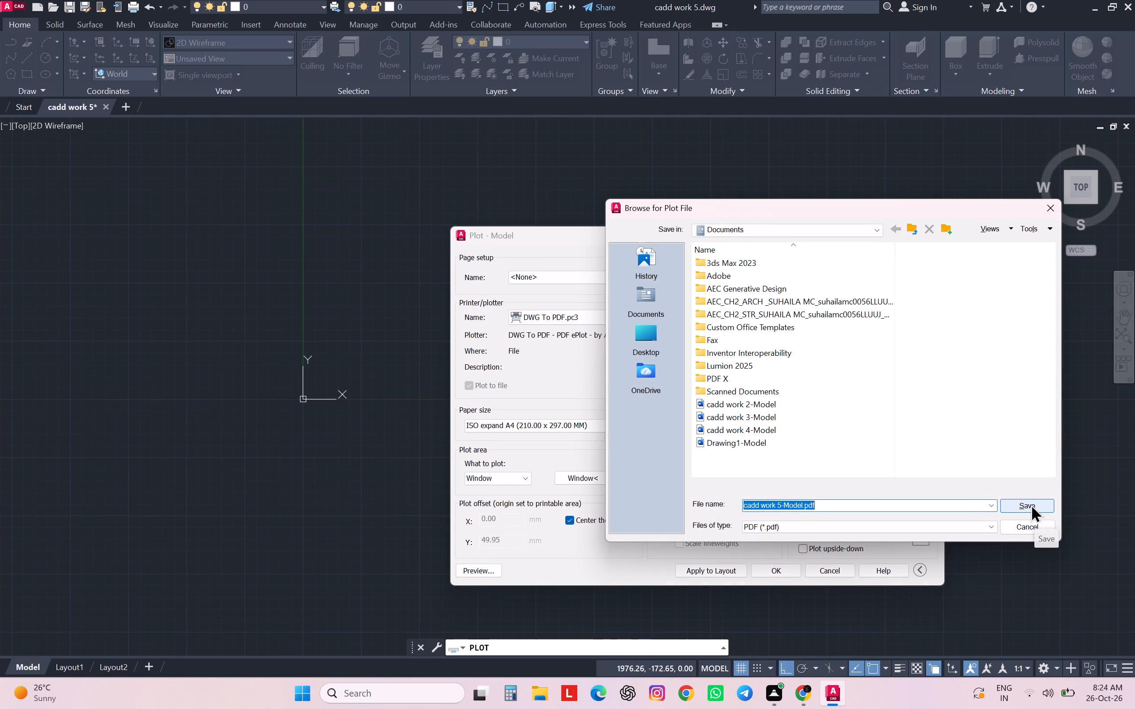
double_click(645, 304)
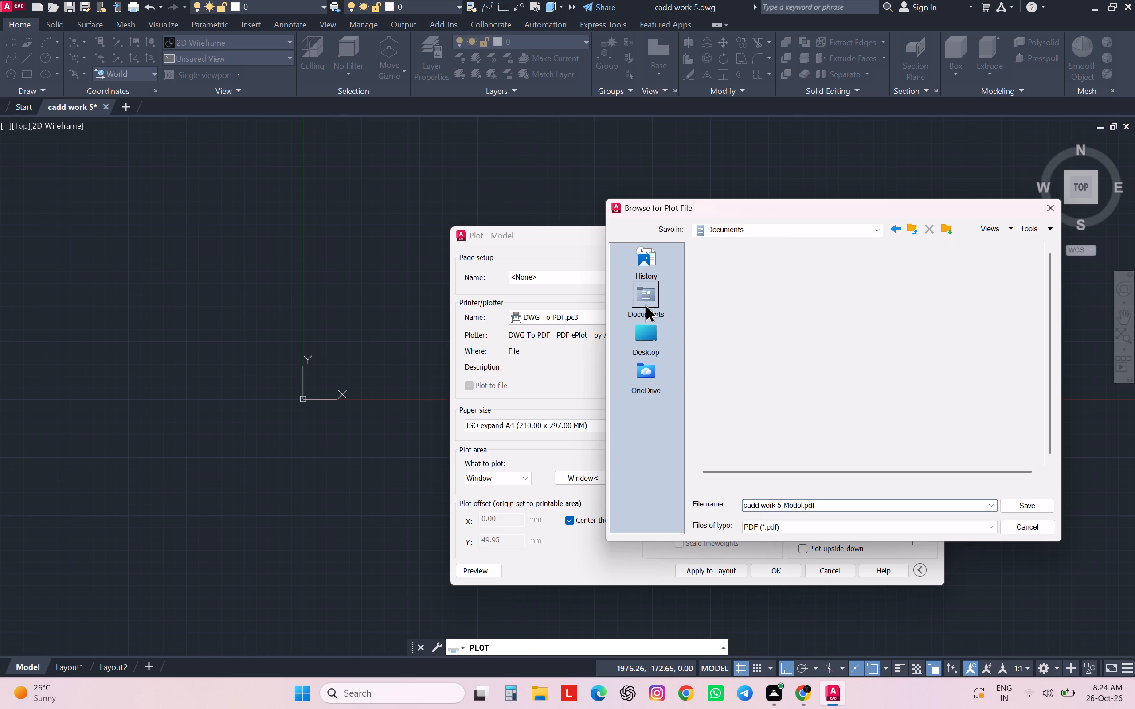
click(1014, 503)
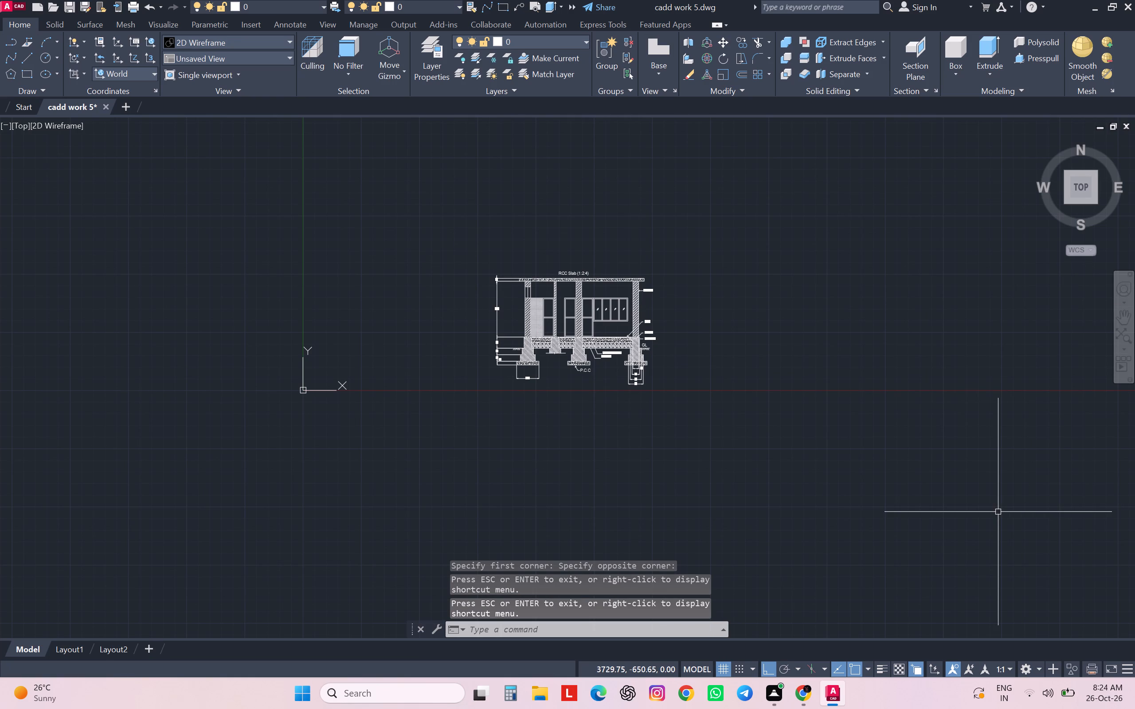
Save the drawing.
key(ctrl+s)
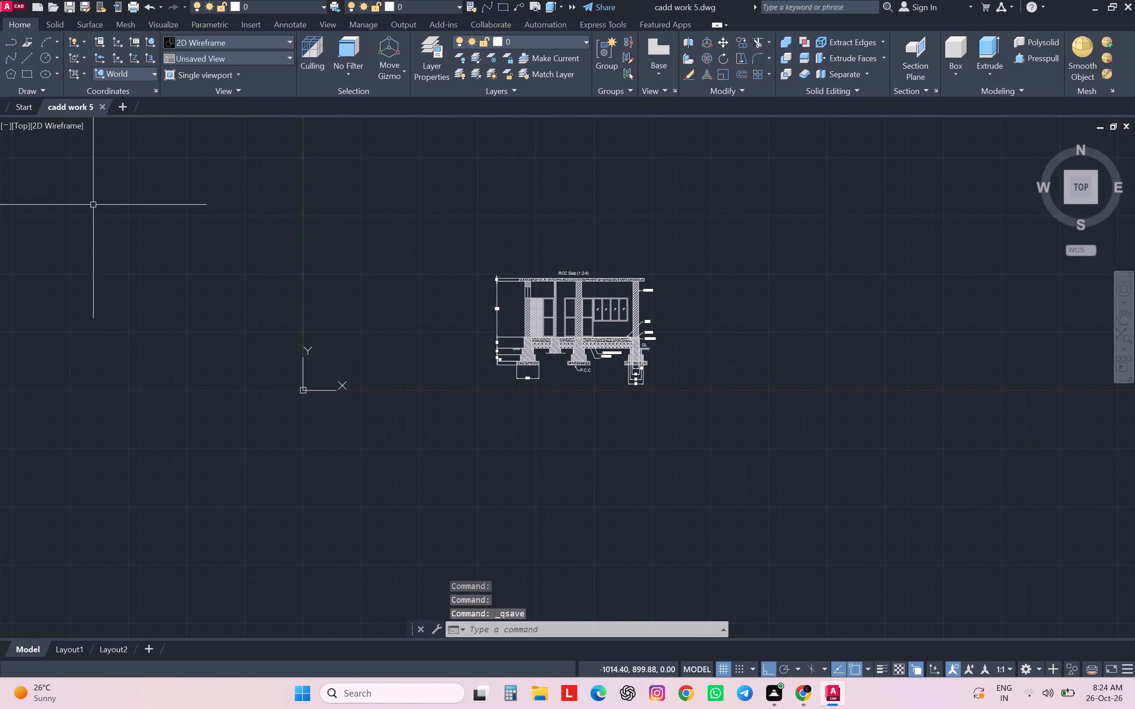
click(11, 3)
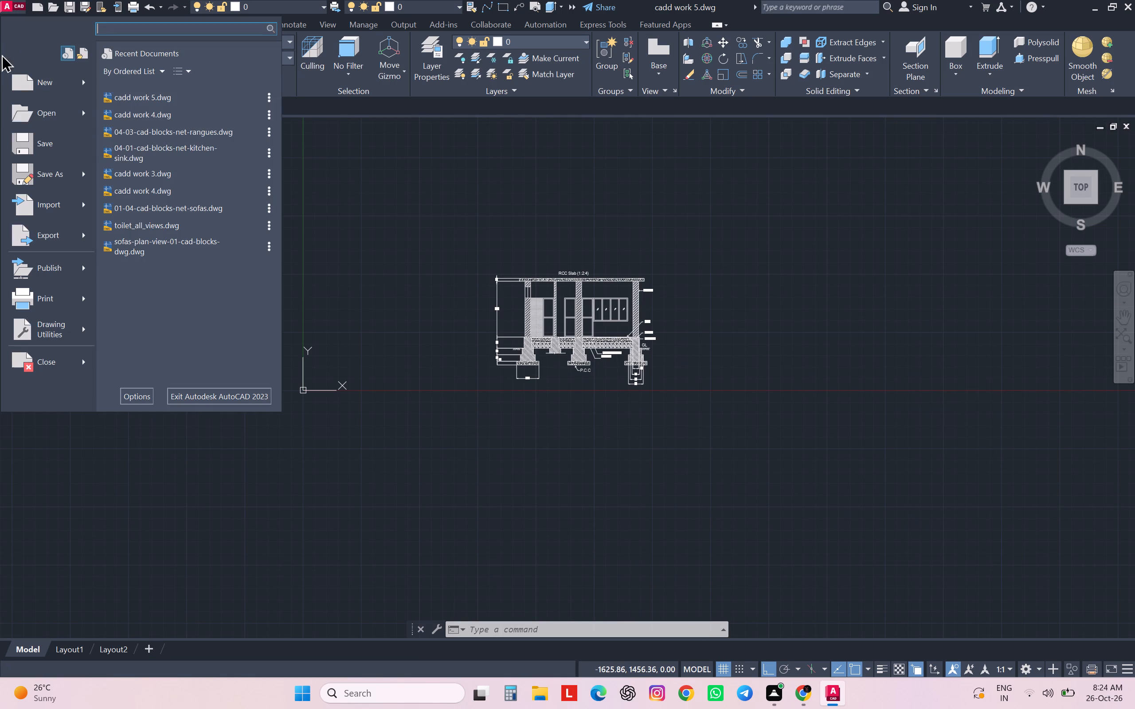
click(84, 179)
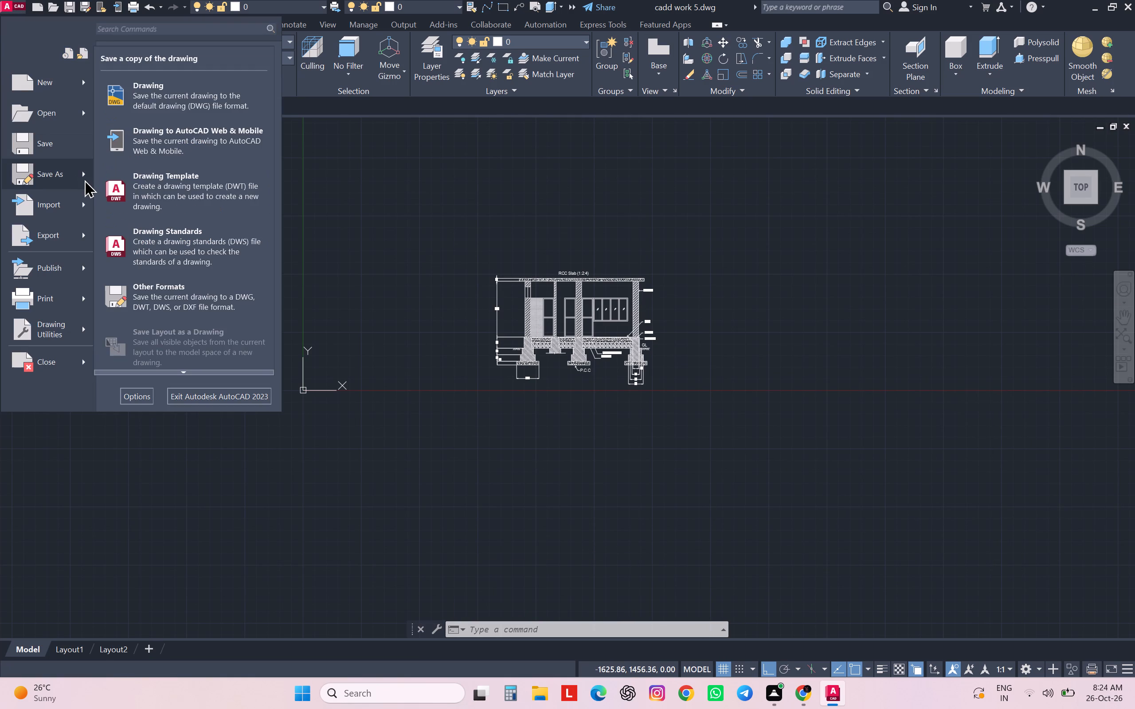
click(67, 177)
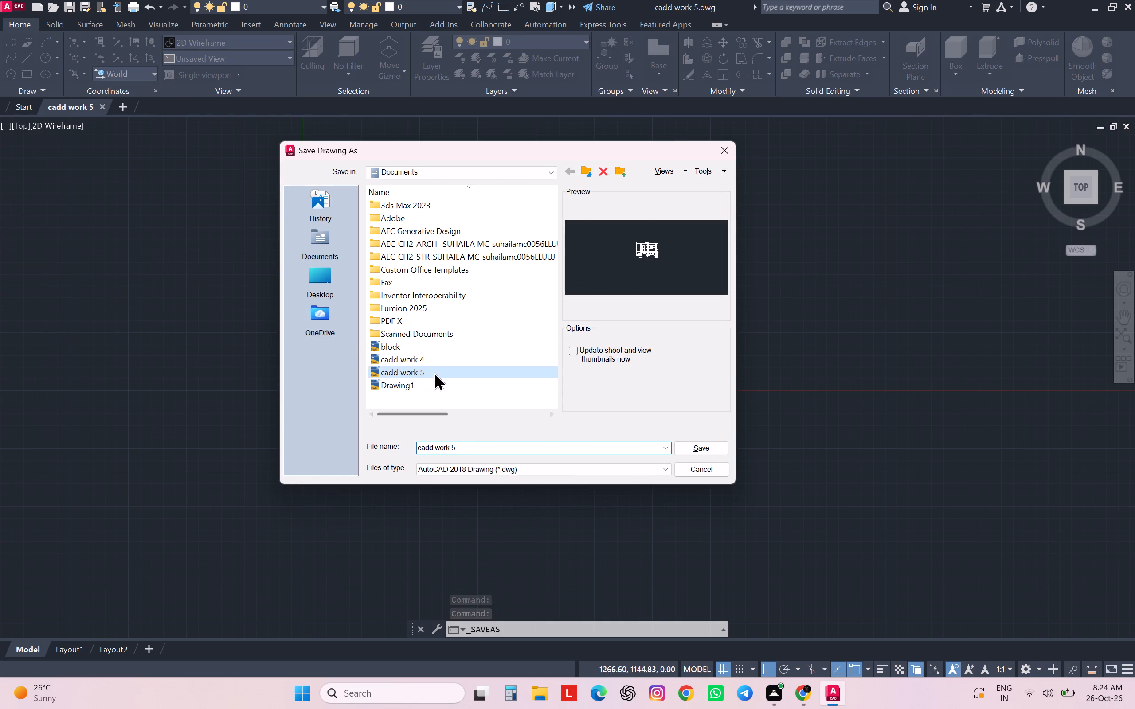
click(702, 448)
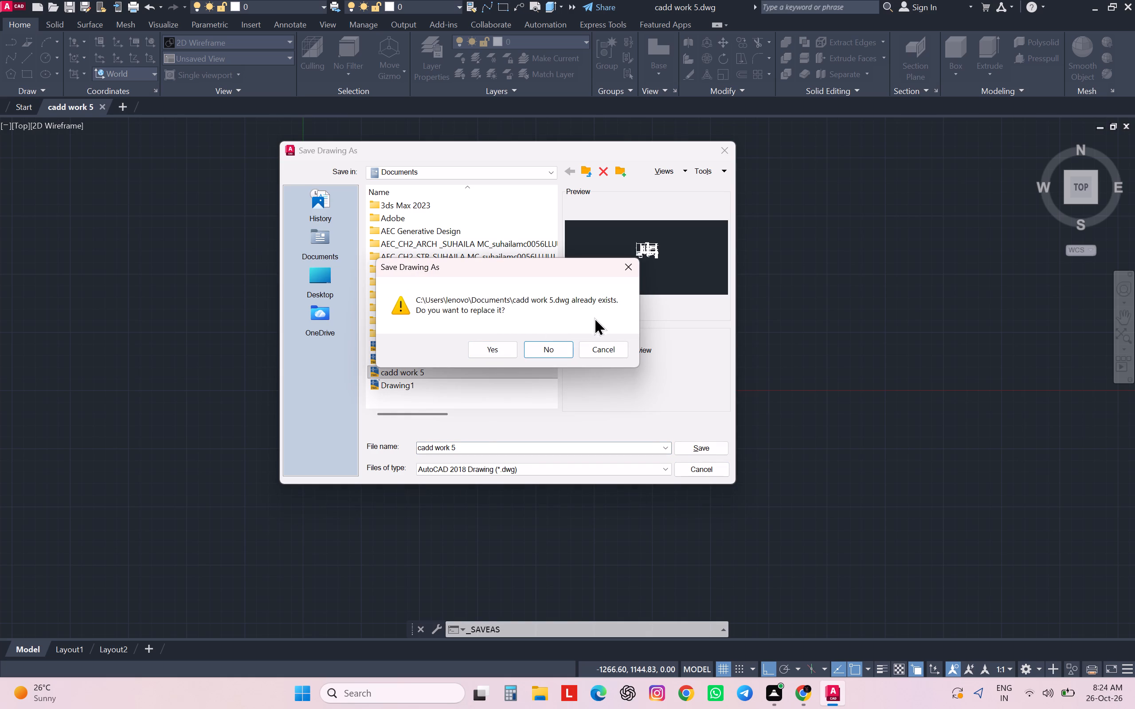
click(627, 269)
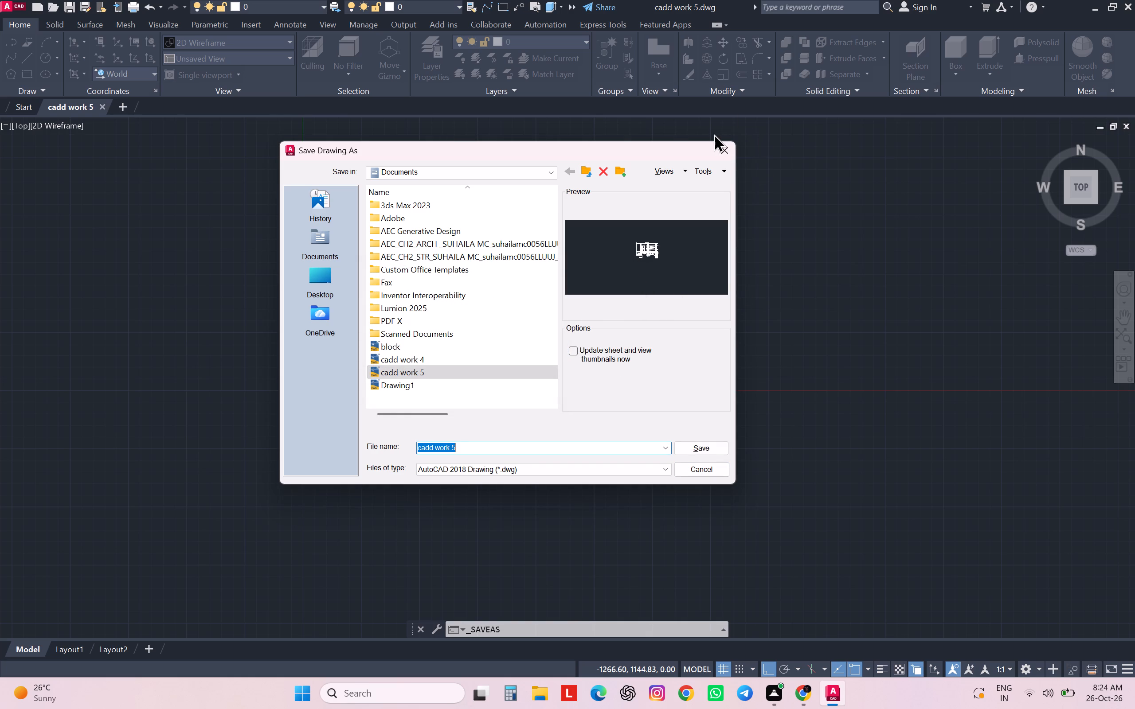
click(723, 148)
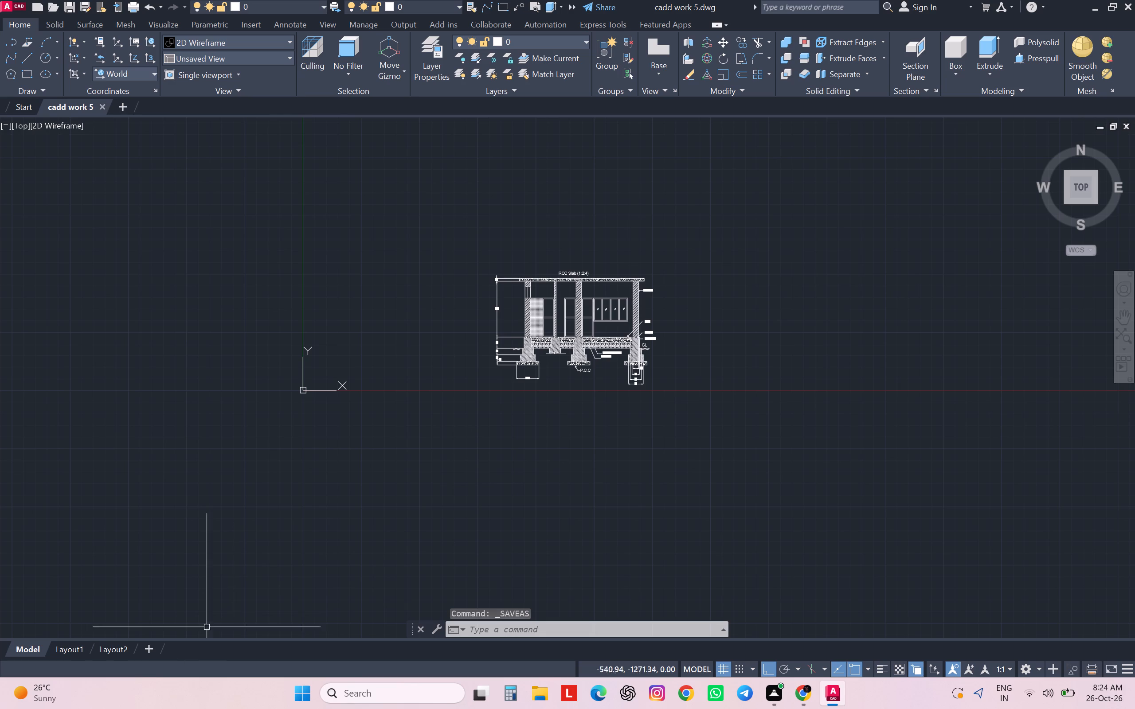
Run the logfile command.
text(logfile)
key(Return)
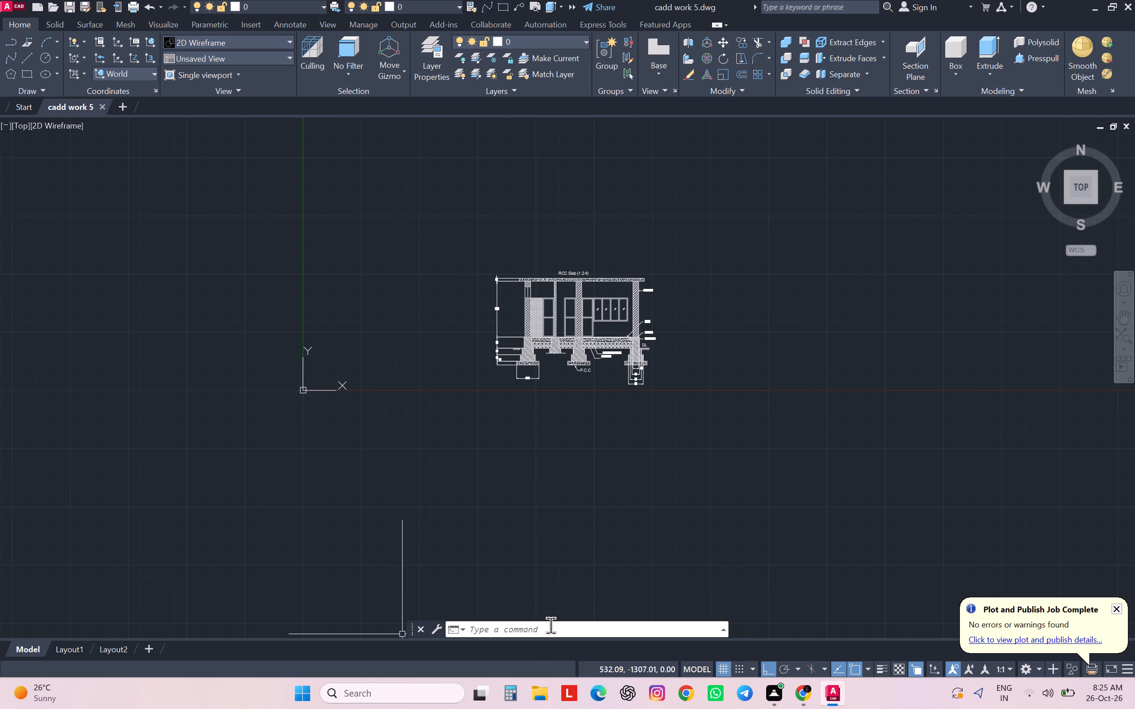
Review the plot and publish details for the completed PDF plot job, and close them.
click(997, 638)
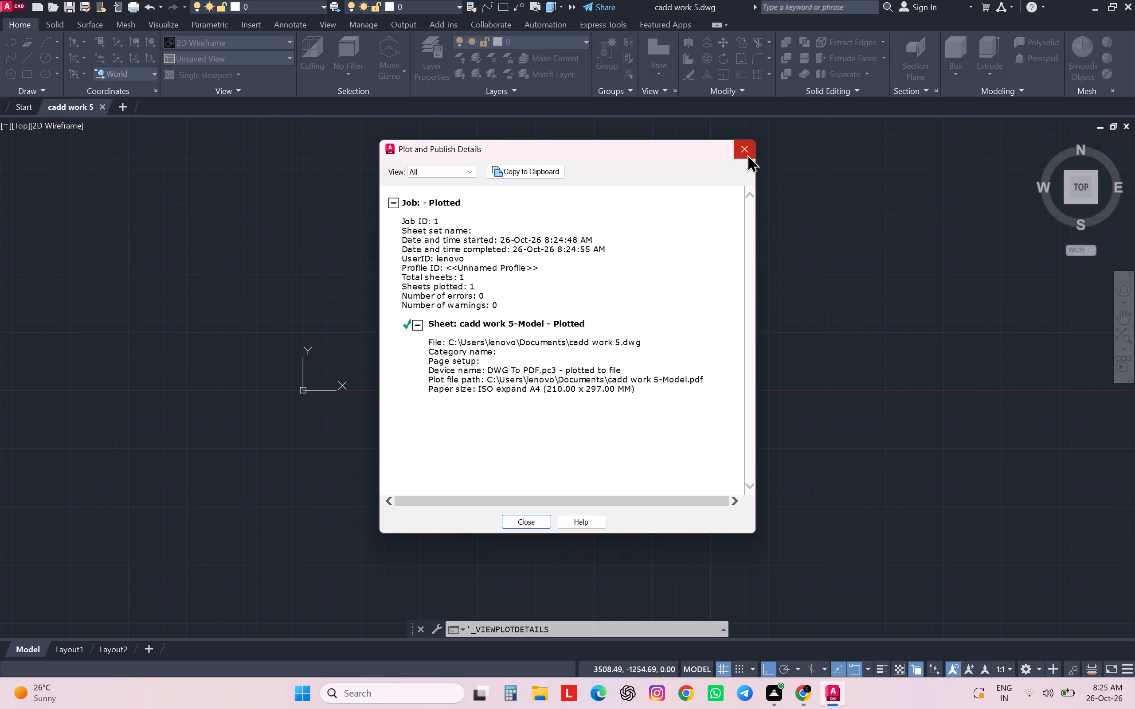
click(747, 154)
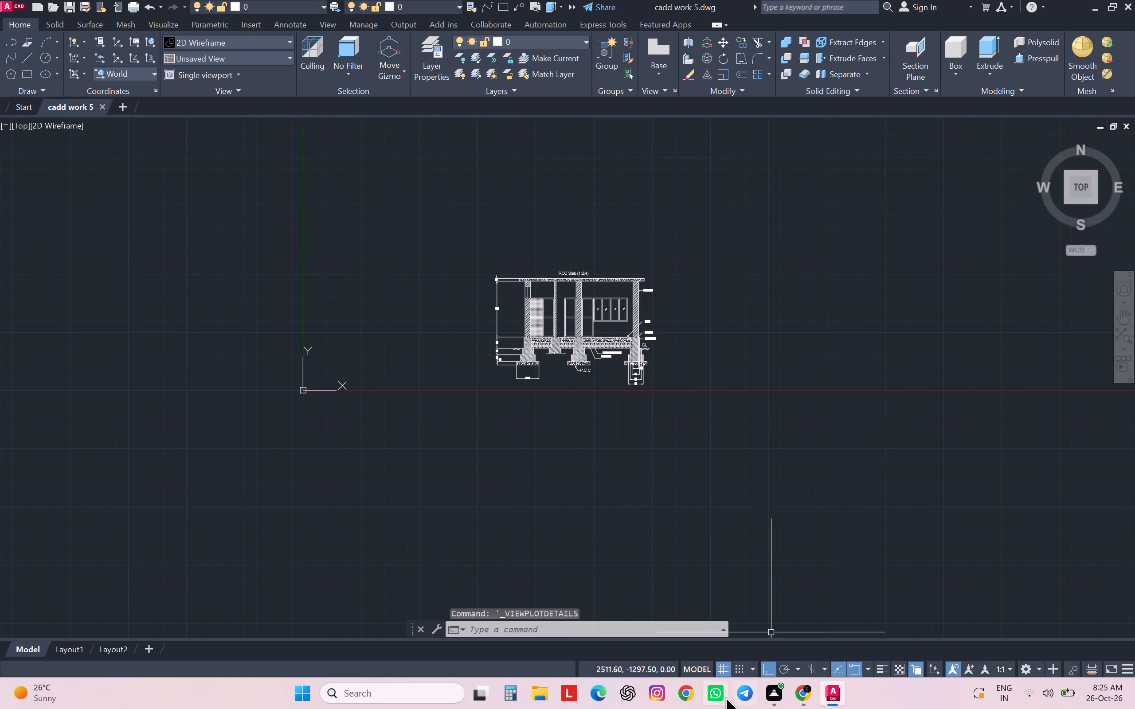